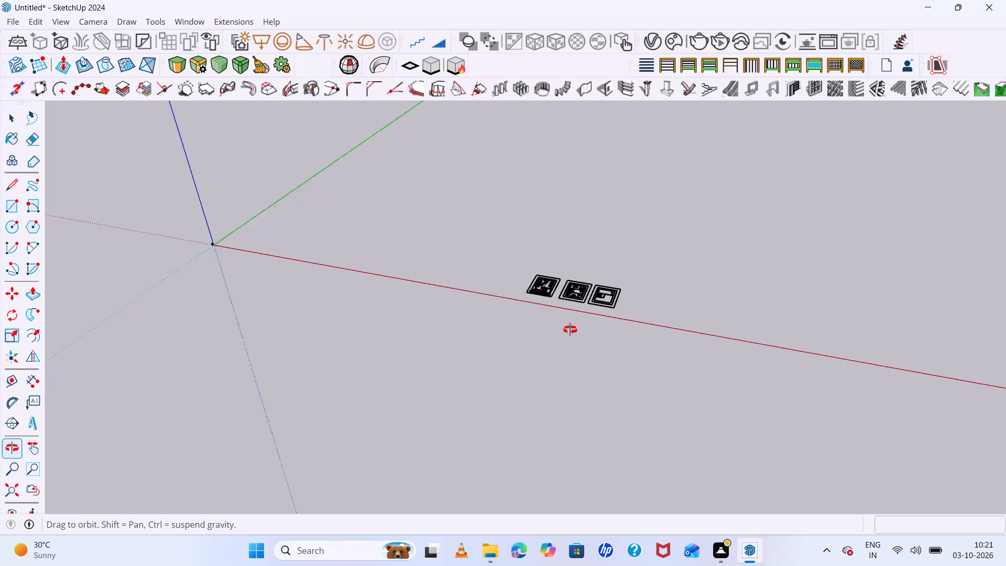
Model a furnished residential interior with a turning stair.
Explode the imported component that contains the three floor plans.
{"action": "scroll", "coordinate": [583, 225], "scroll_direction": "up", "scroll_amount": 13}
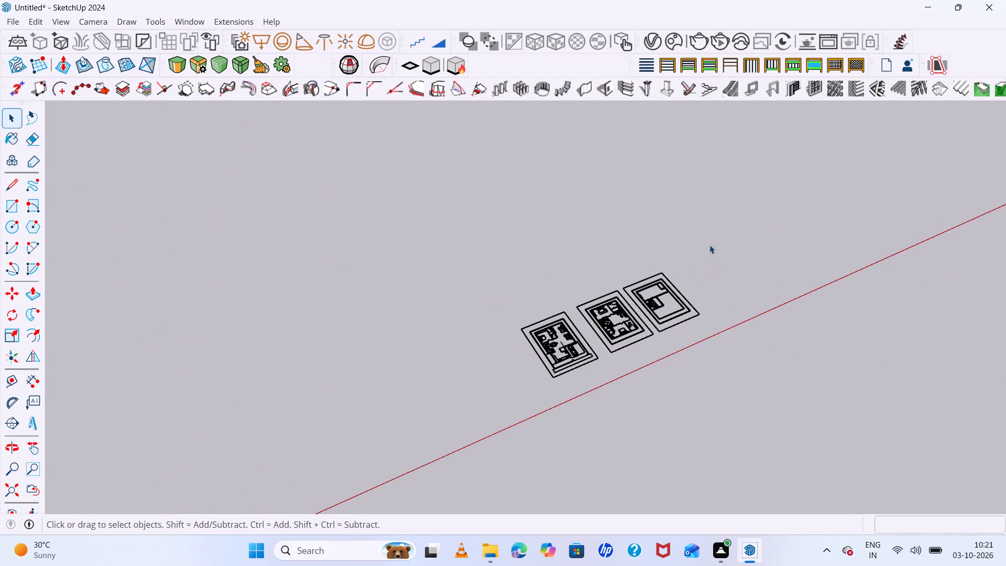
{"action": "left_click", "coordinate": [743, 235]}
{"action": "scroll", "coordinate": [626, 387], "scroll_direction": "up", "scroll_amount": 19}
{"action": "scroll", "coordinate": [409, 260], "scroll_direction": "down", "scroll_amount": 12}
{"action": "middle_click_drag", "start_coordinate": [562, 357], "coordinate": [554, 455]}
{"action": "key", "text": "space"}
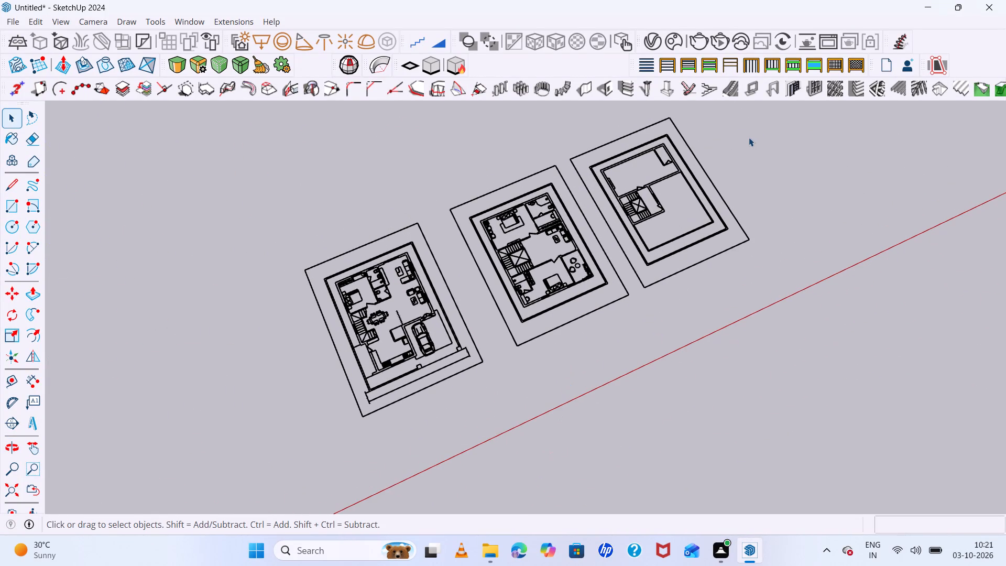
{"action": "left_click_drag", "start_coordinate": [755, 134], "coordinate": [287, 452]}
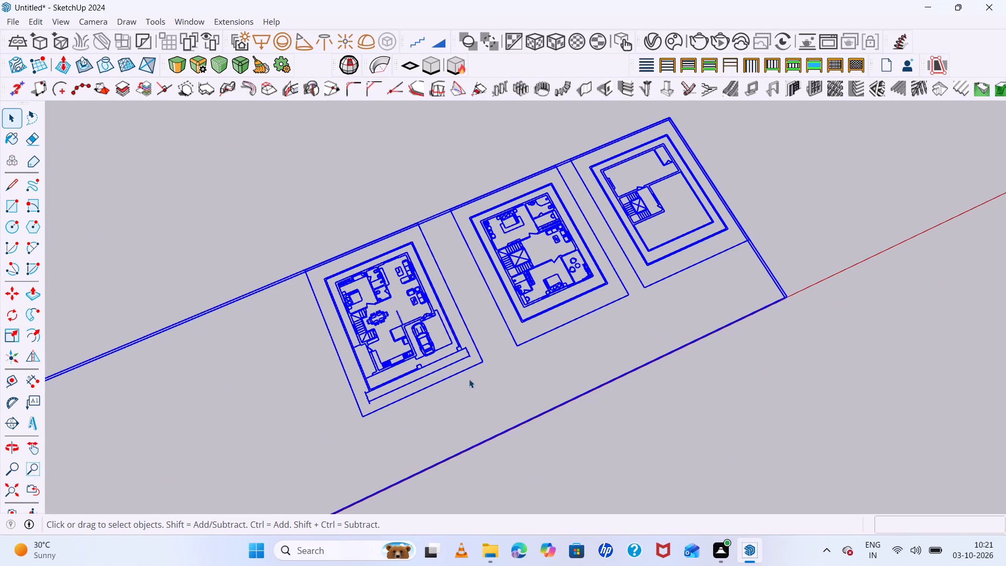
{"action": "scroll", "coordinate": [469, 379], "scroll_direction": "down", "scroll_amount": 19}
{"action": "right_click", "coordinate": [471, 360]}
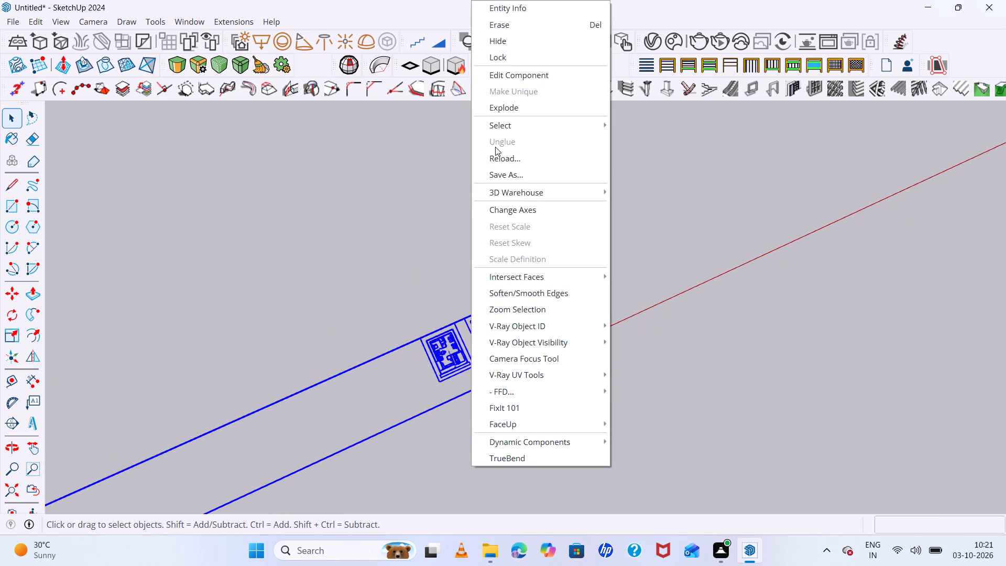
{"action": "left_click", "coordinate": [515, 111]}
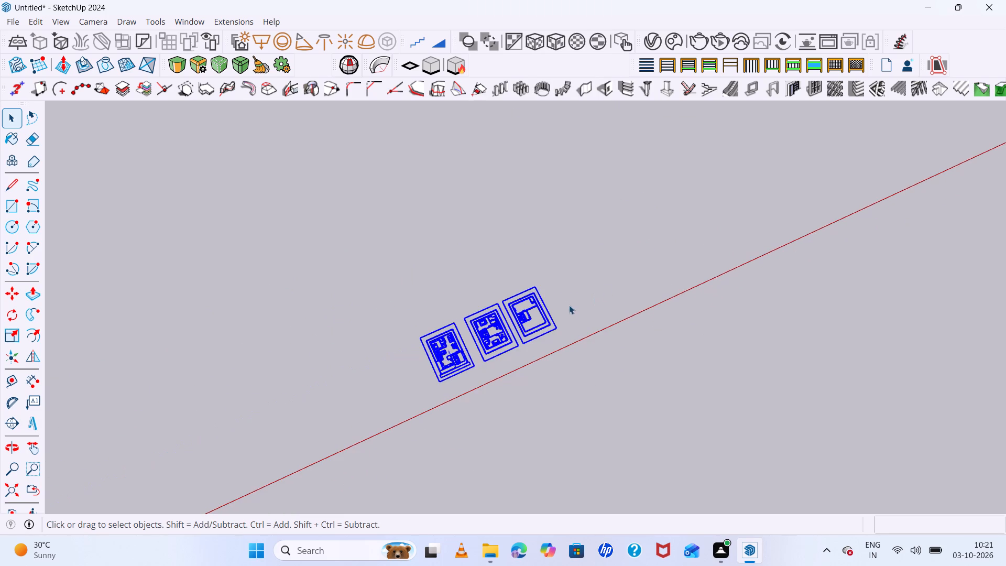
Move the exploded floor plans about 60' 7" away from the red axis, using the first plan's lower corner as base point.
{"action": "key", "text": "m"}
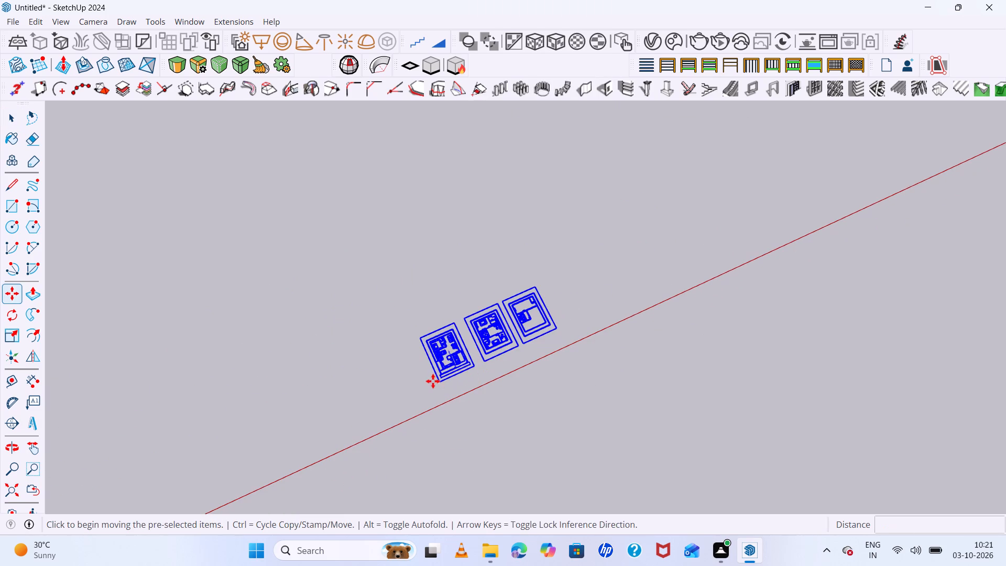
{"action": "left_click", "coordinate": [436, 380]}
{"action": "scroll", "coordinate": [384, 350], "scroll_direction": "down", "scroll_amount": 7}
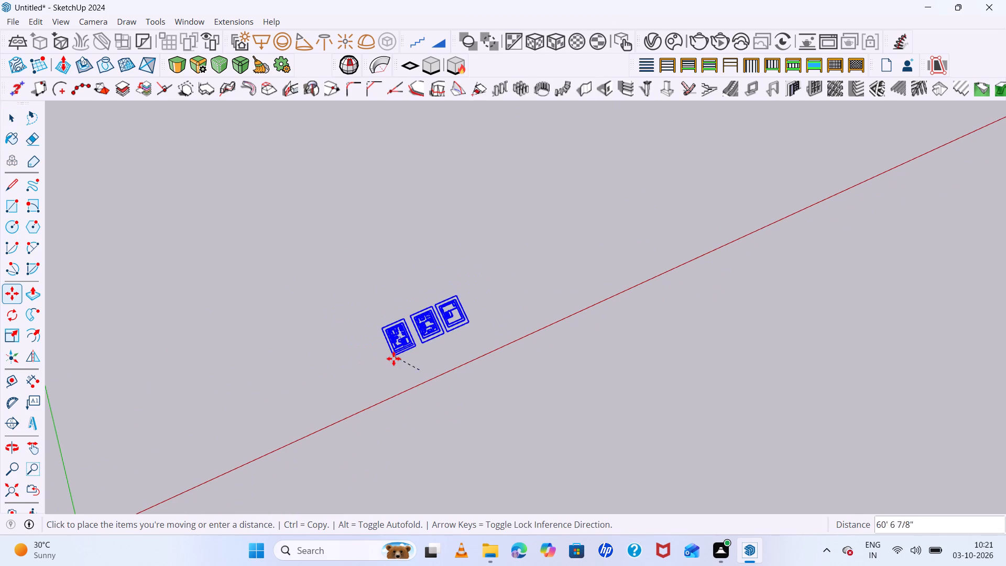
{"action": "left_click", "coordinate": [393, 358]}
{"action": "key", "text": "space"}
Place the axes origin at the first plan's lower outer corner, aligning red with its bottom boundary and green with its side boundary.
{"action": "scroll", "coordinate": [407, 345], "scroll_direction": "up", "scroll_amount": 7}
{"action": "middle_click_drag", "start_coordinate": [633, 390], "coordinate": [485, 411]}
{"action": "scroll", "coordinate": [420, 274], "scroll_direction": "up", "scroll_amount": 2}
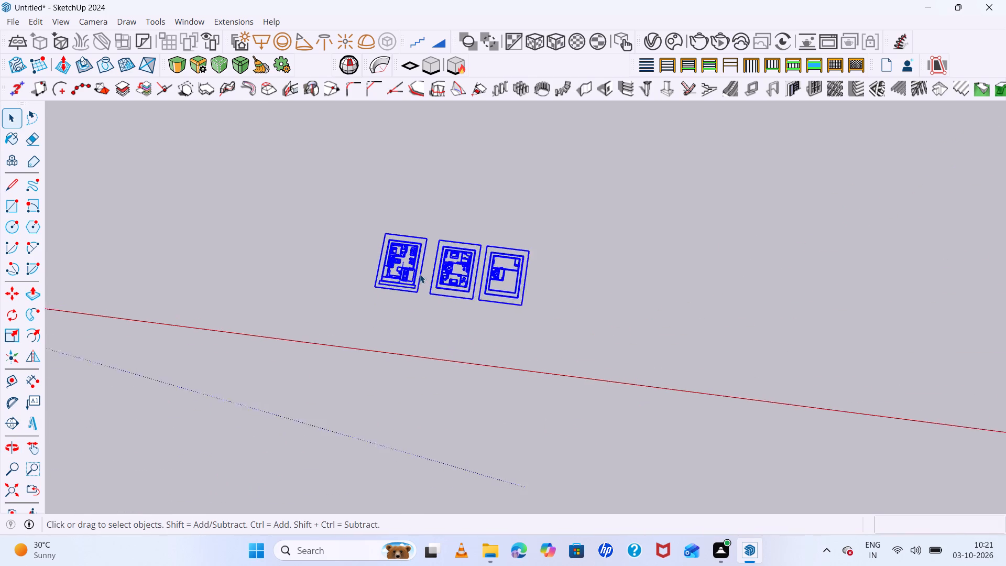
{"action": "scroll", "coordinate": [420, 274], "scroll_direction": "up", "scroll_amount": 17}
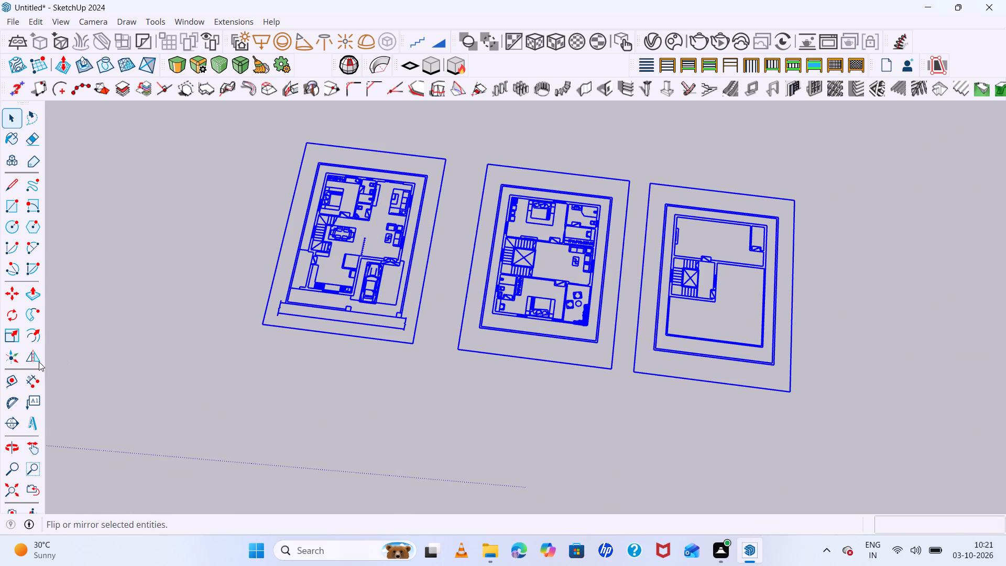
{"action": "left_click", "coordinate": [16, 360]}
{"action": "scroll", "coordinate": [264, 325], "scroll_direction": "up", "scroll_amount": 5}
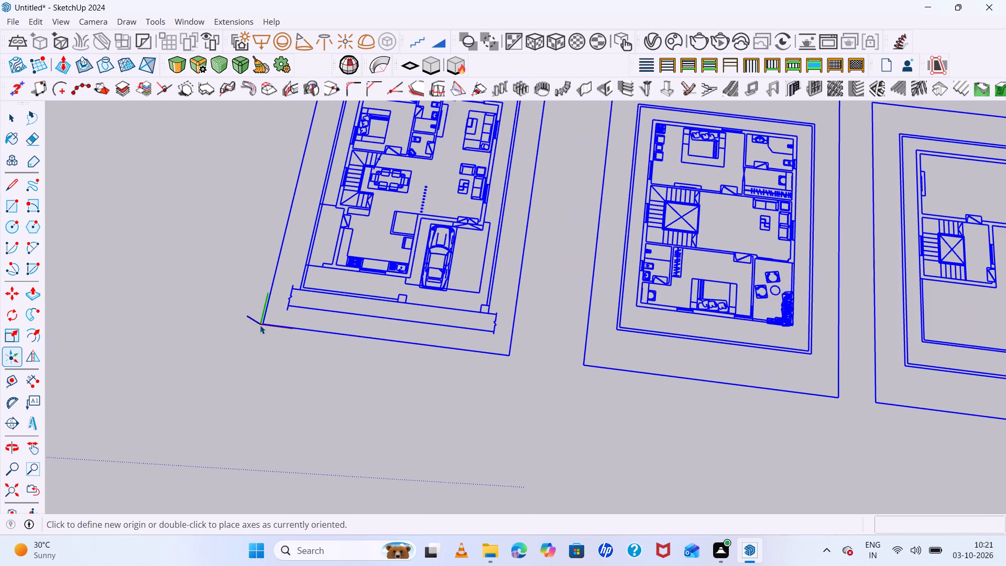
{"action": "left_click", "coordinate": [263, 322]}
{"action": "left_click", "coordinate": [297, 329]}
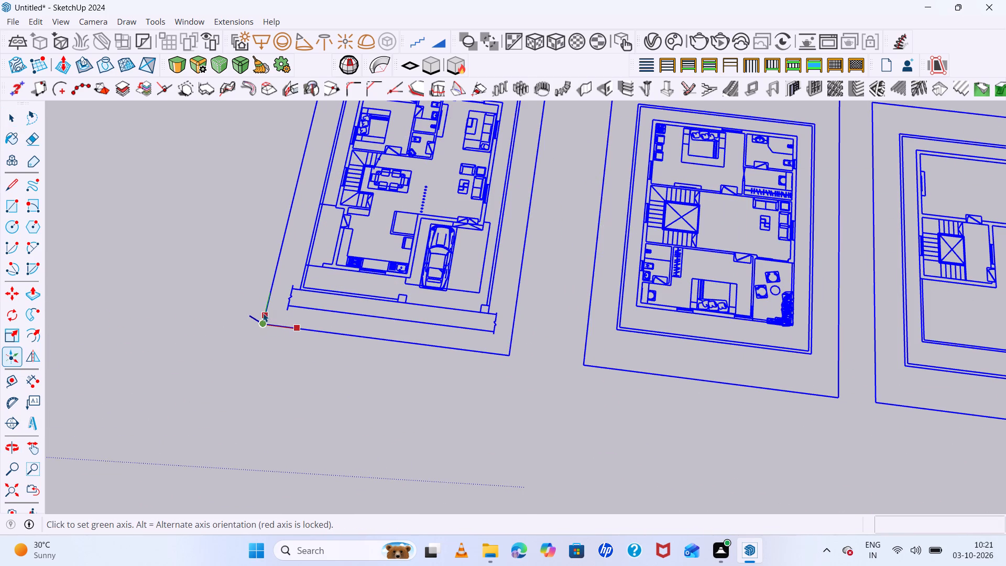
{"action": "left_click", "coordinate": [268, 296]}
Clear the selection and examine the first floor plan's wall outlines, rooms and plot boundary.
{"action": "scroll", "coordinate": [344, 295], "scroll_direction": "down", "scroll_amount": 17}
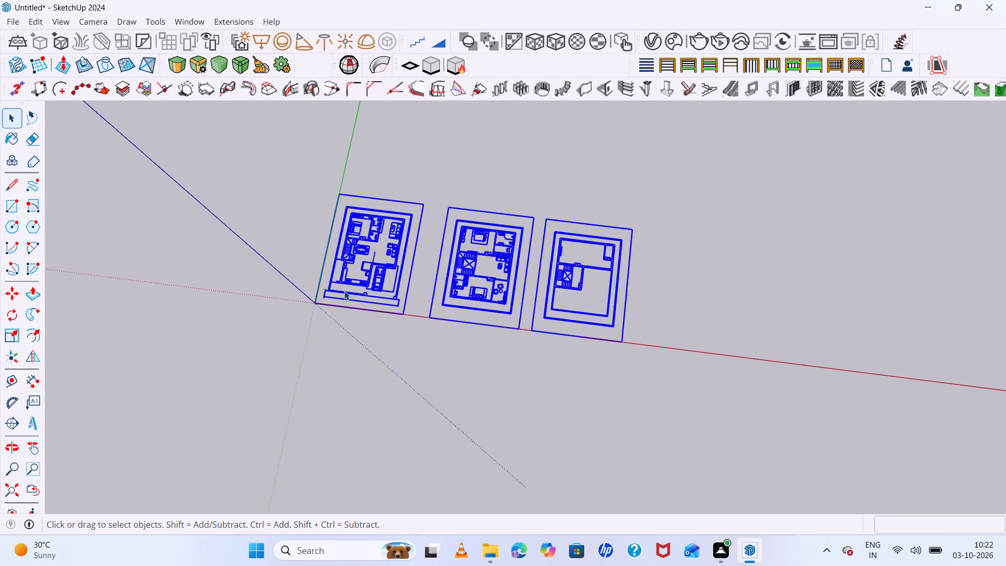
{"action": "scroll", "coordinate": [344, 291], "scroll_direction": "down", "scroll_amount": 2}
{"action": "middle_click_drag", "start_coordinate": [414, 367], "coordinate": [468, 388]}
{"action": "scroll", "coordinate": [398, 283], "scroll_direction": "up", "scroll_amount": 10}
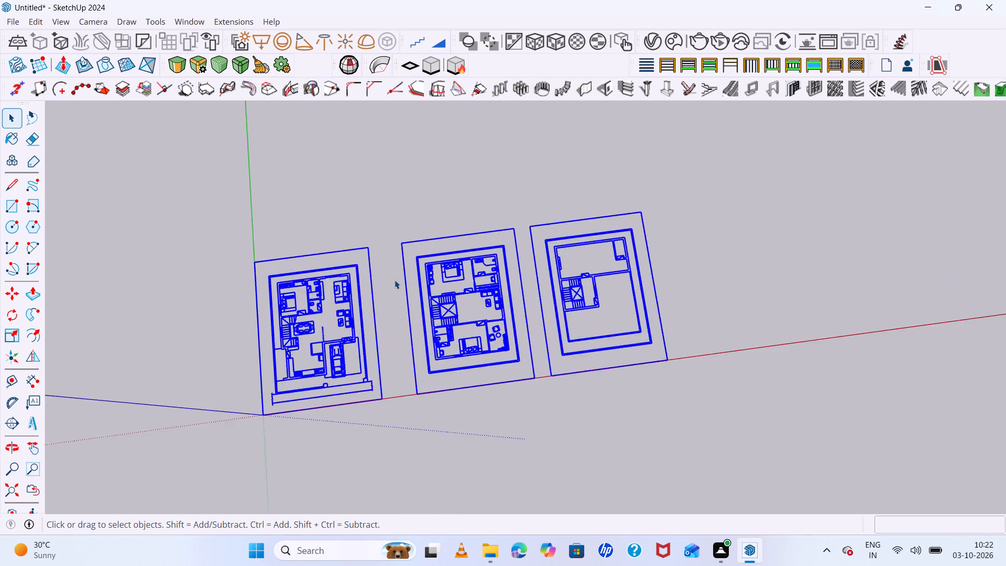
{"action": "scroll", "coordinate": [395, 280], "scroll_direction": "up", "scroll_amount": 5}
{"action": "scroll", "coordinate": [474, 264], "scroll_direction": "down", "scroll_amount": 13}
{"action": "middle_click_drag", "start_coordinate": [402, 371], "coordinate": [389, 326]}
{"action": "scroll", "coordinate": [380, 306], "scroll_direction": "up", "scroll_amount": 8}
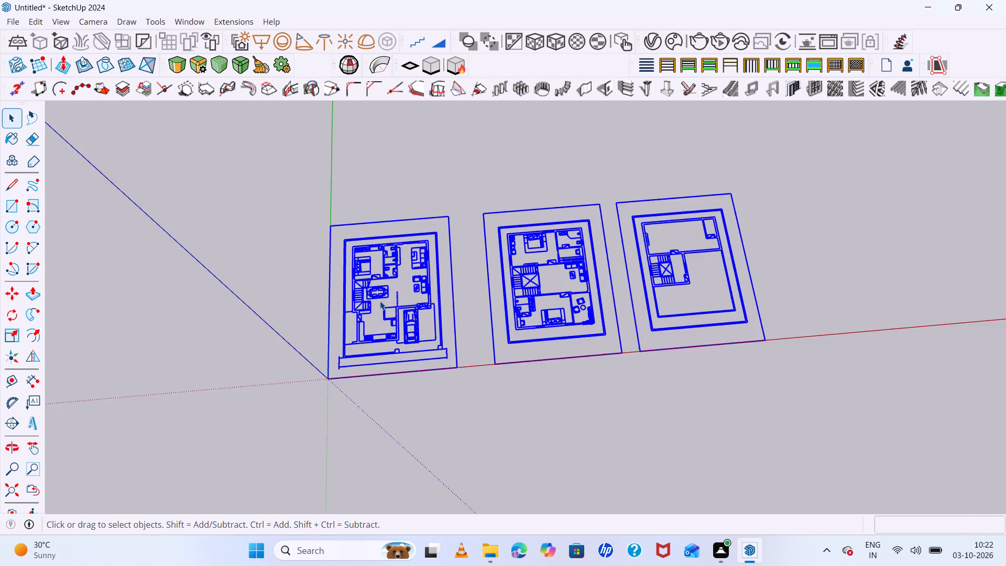
{"action": "scroll", "coordinate": [380, 301], "scroll_direction": "up", "scroll_amount": 15}
{"action": "scroll", "coordinate": [380, 298], "scroll_direction": "up", "scroll_amount": 8}
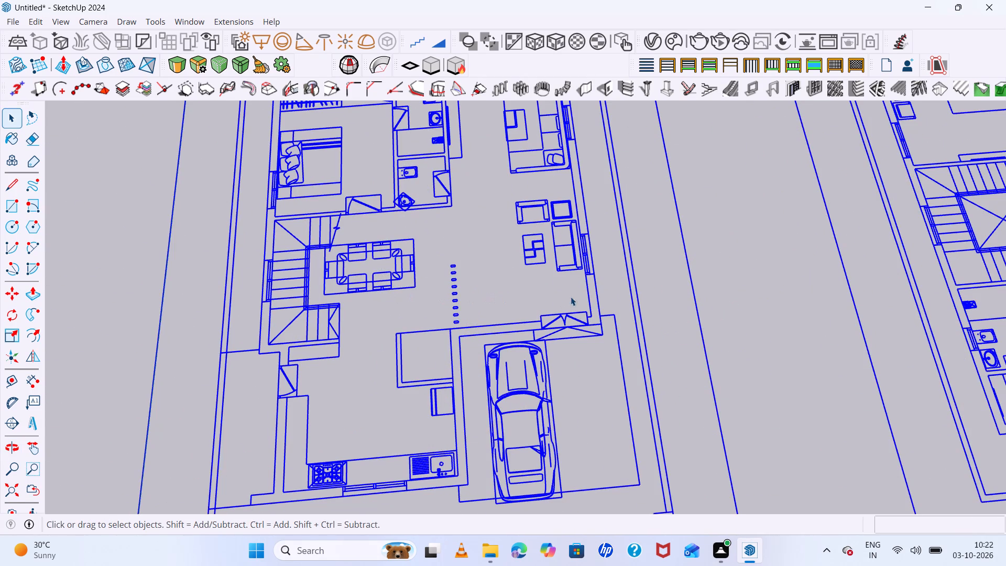
{"action": "left_click", "coordinate": [790, 280]}
{"action": "scroll", "coordinate": [532, 288], "scroll_direction": "down", "scroll_amount": 11}
{"action": "scroll", "coordinate": [416, 311], "scroll_direction": "up", "scroll_amount": 3}
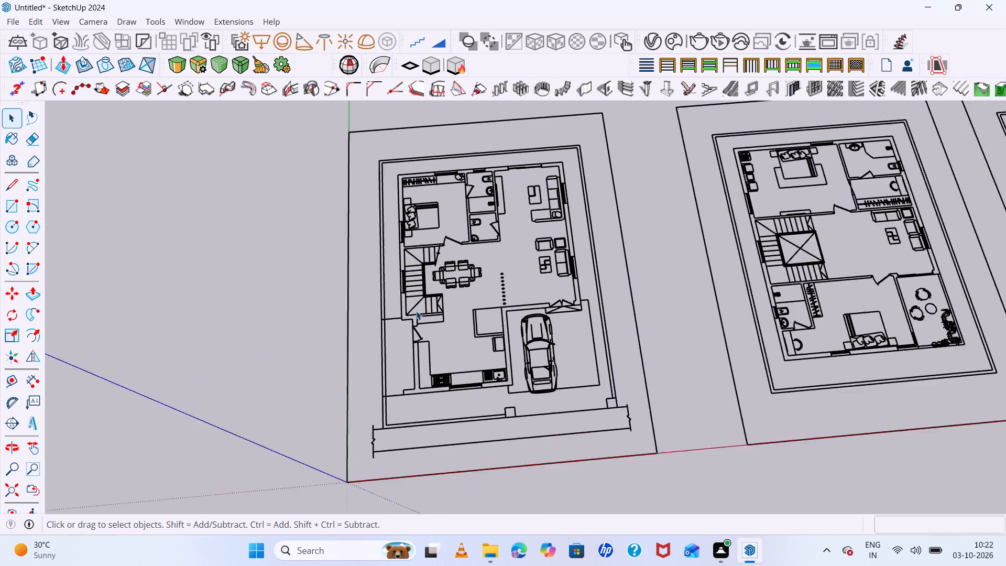
{"action": "scroll", "coordinate": [416, 311], "scroll_direction": "up", "scroll_amount": 10}
{"action": "scroll", "coordinate": [452, 329], "scroll_direction": "down", "scroll_amount": 4}
{"action": "scroll", "coordinate": [406, 296], "scroll_direction": "up", "scroll_amount": 5}
{"action": "scroll", "coordinate": [403, 291], "scroll_direction": "down", "scroll_amount": 7}
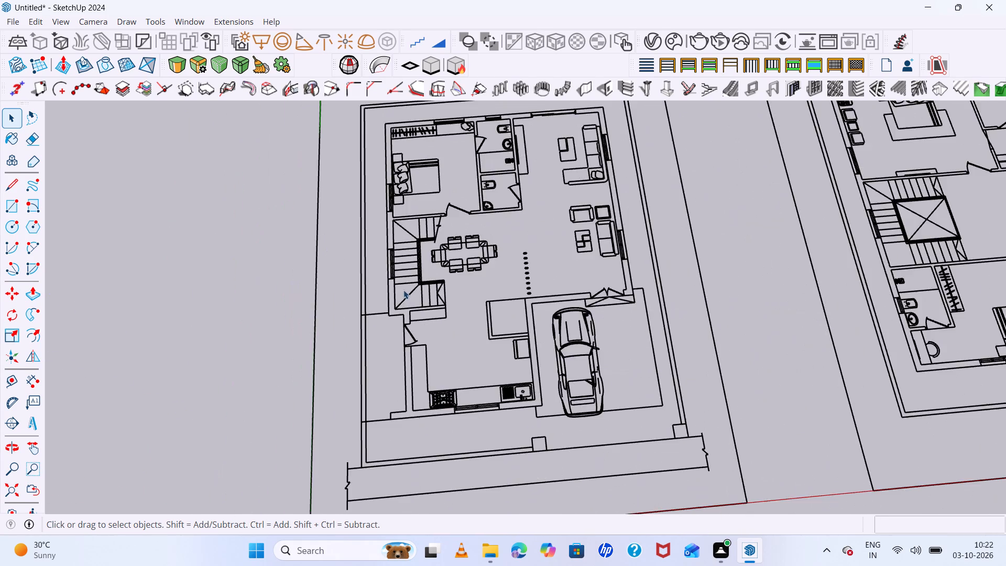
{"action": "scroll", "coordinate": [403, 290], "scroll_direction": "down", "scroll_amount": 6}
{"action": "scroll", "coordinate": [409, 167], "scroll_direction": "up", "scroll_amount": 7}
{"action": "scroll", "coordinate": [409, 167], "scroll_direction": "down", "scroll_amount": 8}
{"action": "scroll", "coordinate": [409, 166], "scroll_direction": "up", "scroll_amount": 5}
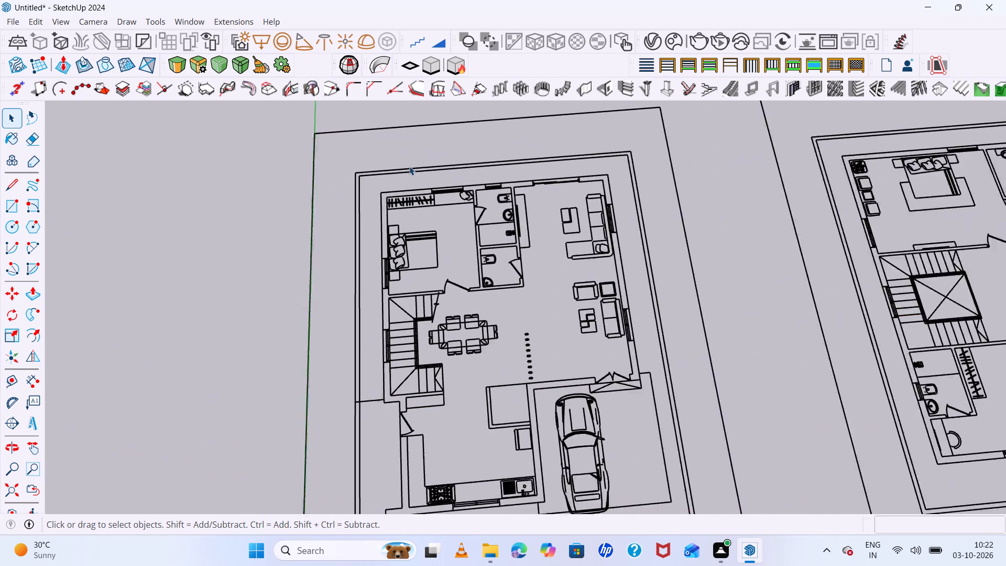
{"action": "scroll", "coordinate": [409, 166], "scroll_direction": "up", "scroll_amount": 2}
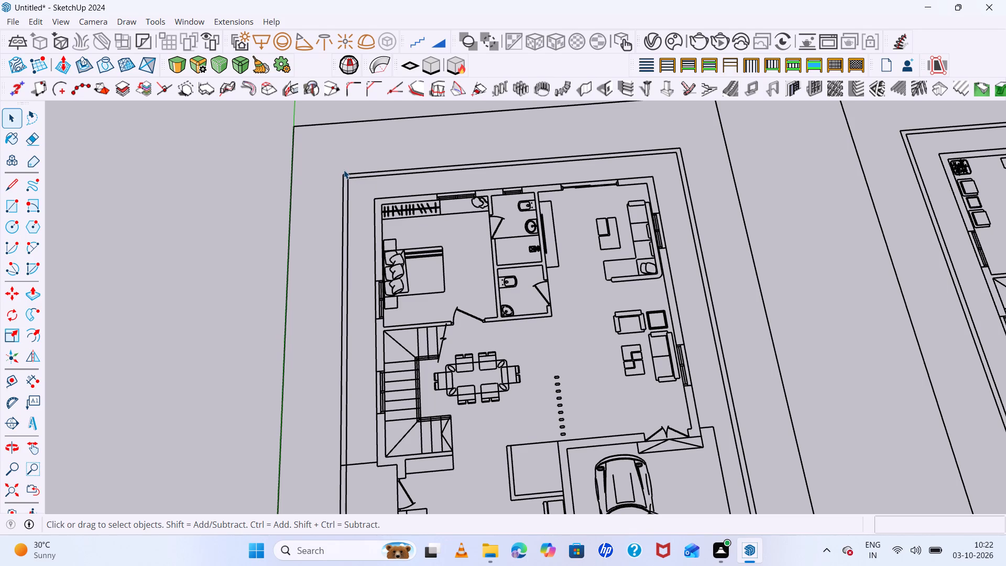
{"action": "scroll", "coordinate": [344, 168], "scroll_direction": "down", "scroll_amount": 7}
{"action": "scroll", "coordinate": [344, 386], "scroll_direction": "up", "scroll_amount": 7}
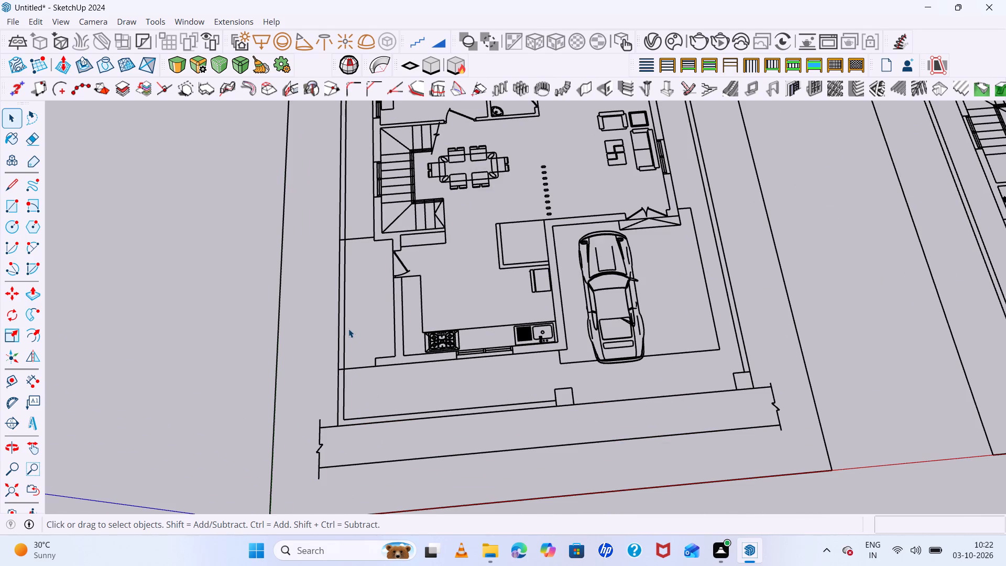
{"action": "scroll", "coordinate": [379, 333], "scroll_direction": "down", "scroll_amount": 5}
{"action": "scroll", "coordinate": [488, 353], "scroll_direction": "down", "scroll_amount": 5}
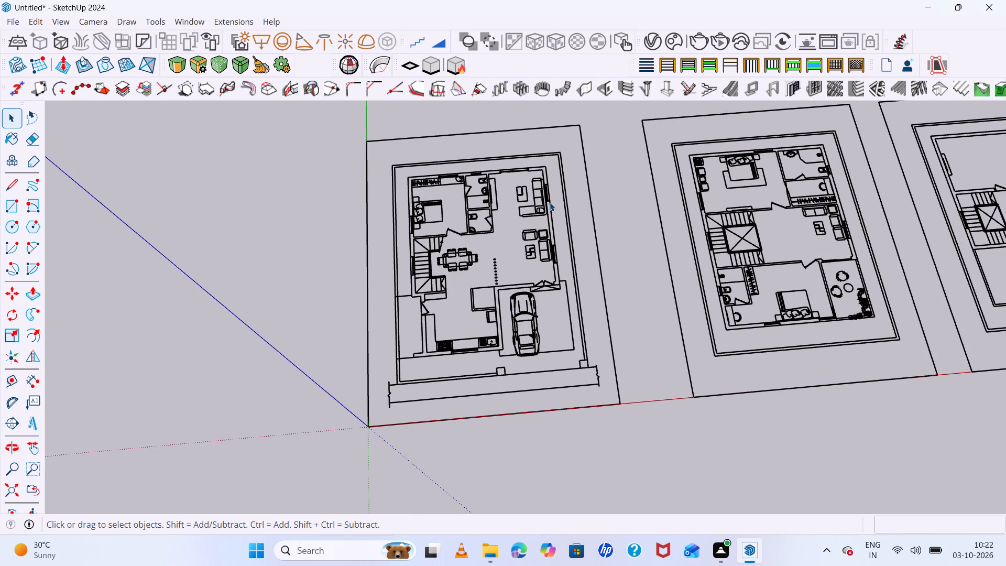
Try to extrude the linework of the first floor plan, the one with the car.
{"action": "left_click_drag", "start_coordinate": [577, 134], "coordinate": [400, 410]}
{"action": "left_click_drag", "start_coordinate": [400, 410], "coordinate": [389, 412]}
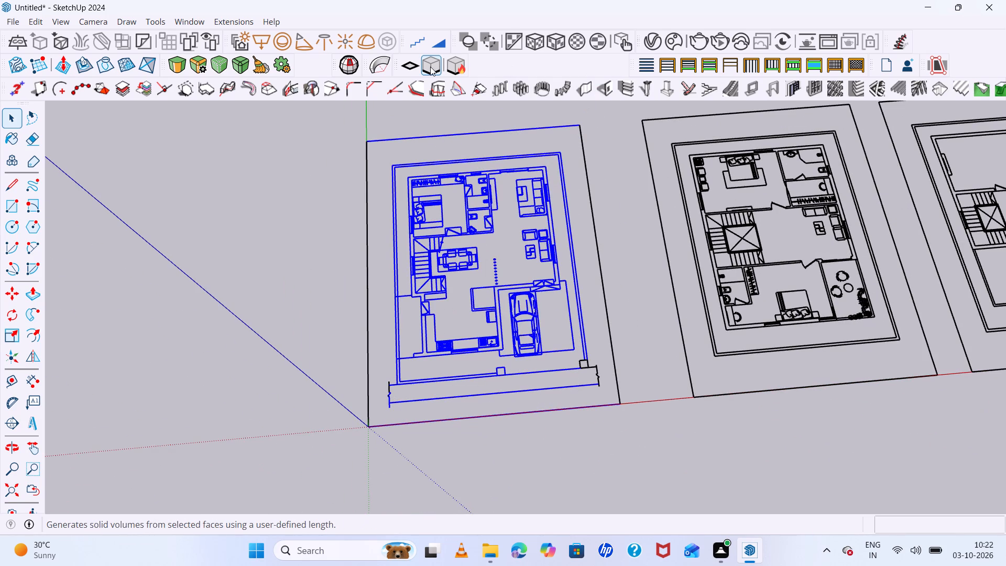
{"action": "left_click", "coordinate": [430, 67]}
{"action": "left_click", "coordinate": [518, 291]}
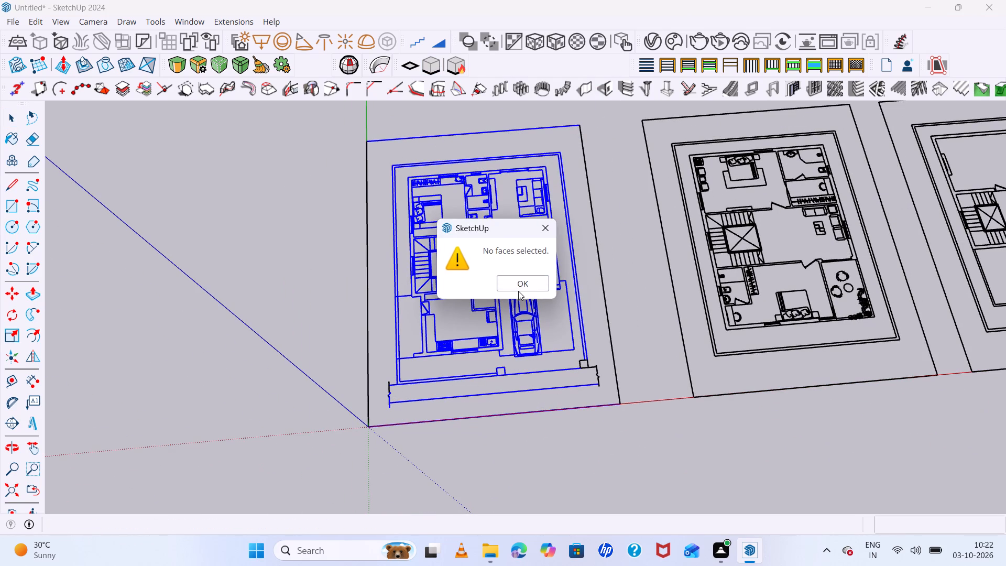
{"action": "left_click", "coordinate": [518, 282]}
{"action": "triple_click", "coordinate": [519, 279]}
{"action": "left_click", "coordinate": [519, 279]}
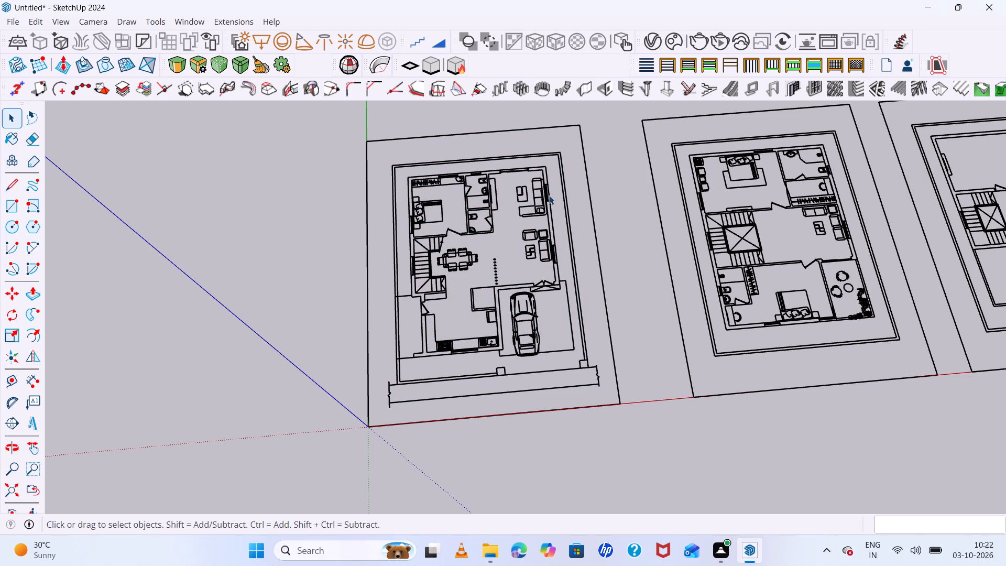
Generate upward-oriented faces from all edges of the first floor plan, including its outer plot boundary.
{"action": "left_click_drag", "start_coordinate": [592, 114], "coordinate": [400, 386]}
{"action": "left_click_drag", "start_coordinate": [400, 386], "coordinate": [362, 437]}
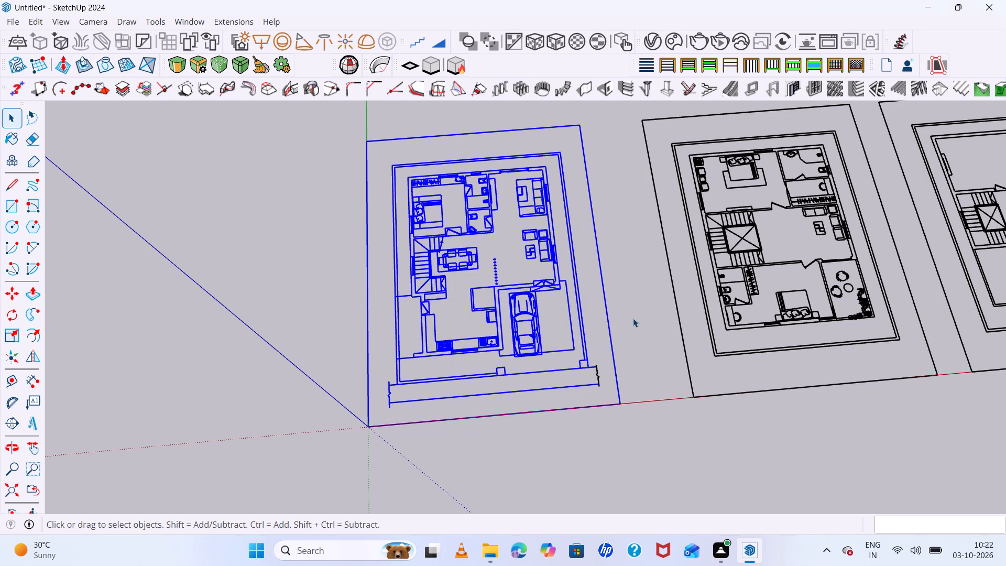
{"action": "left_click_drag", "start_coordinate": [634, 318], "coordinate": [430, 467]}
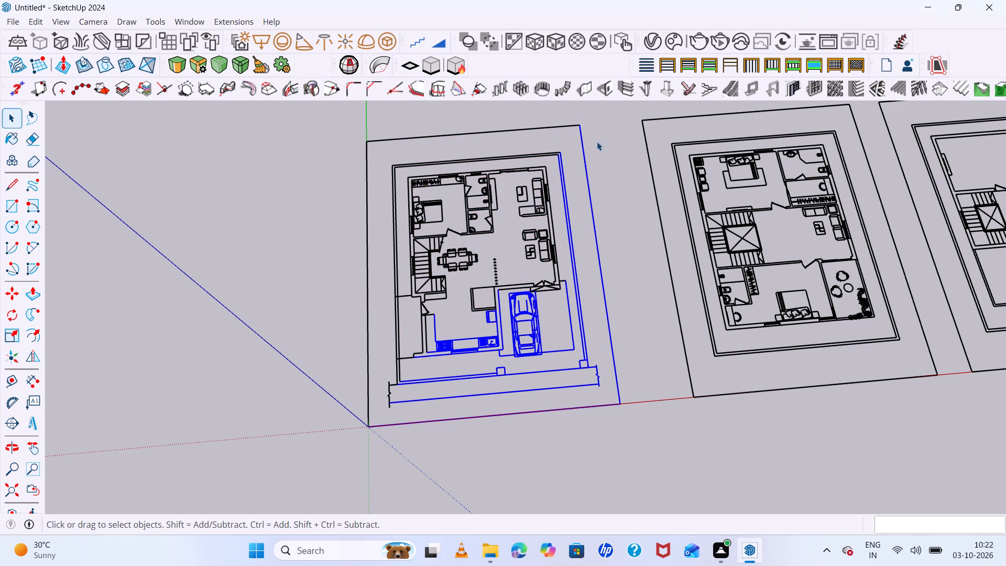
{"action": "scroll", "coordinate": [566, 390], "scroll_direction": "down", "scroll_amount": 1}
{"action": "middle_click_drag", "start_coordinate": [563, 388], "coordinate": [521, 328]}
{"action": "scroll", "coordinate": [521, 328], "scroll_direction": "down", "scroll_amount": 5}
{"action": "scroll", "coordinate": [526, 315], "scroll_direction": "up", "scroll_amount": 5}
{"action": "middle_click_drag", "start_coordinate": [546, 356], "coordinate": [552, 384]}
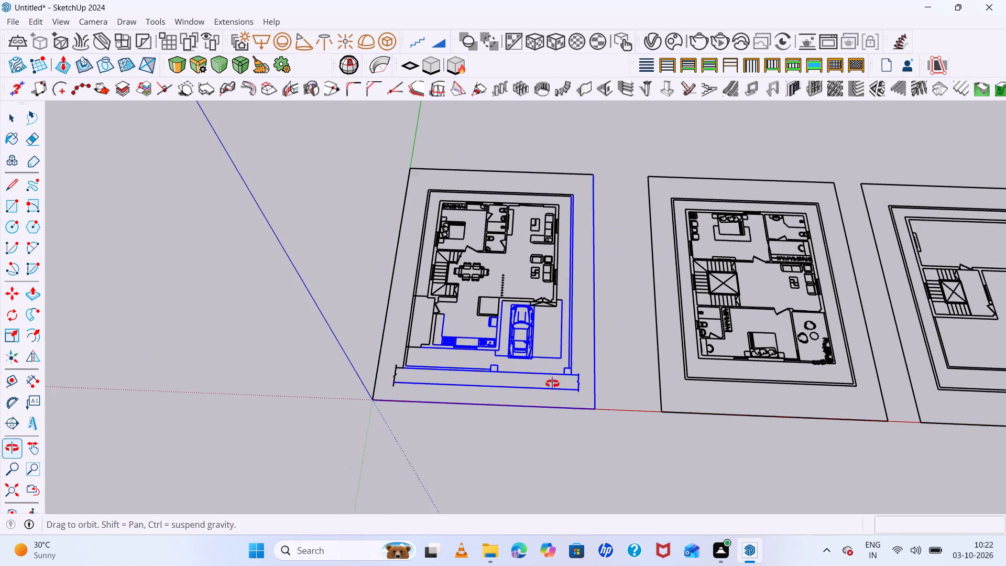
{"action": "middle_click_drag", "start_coordinate": [552, 384], "coordinate": [553, 390]}
{"action": "left_click_drag", "start_coordinate": [619, 146], "coordinate": [365, 410]}
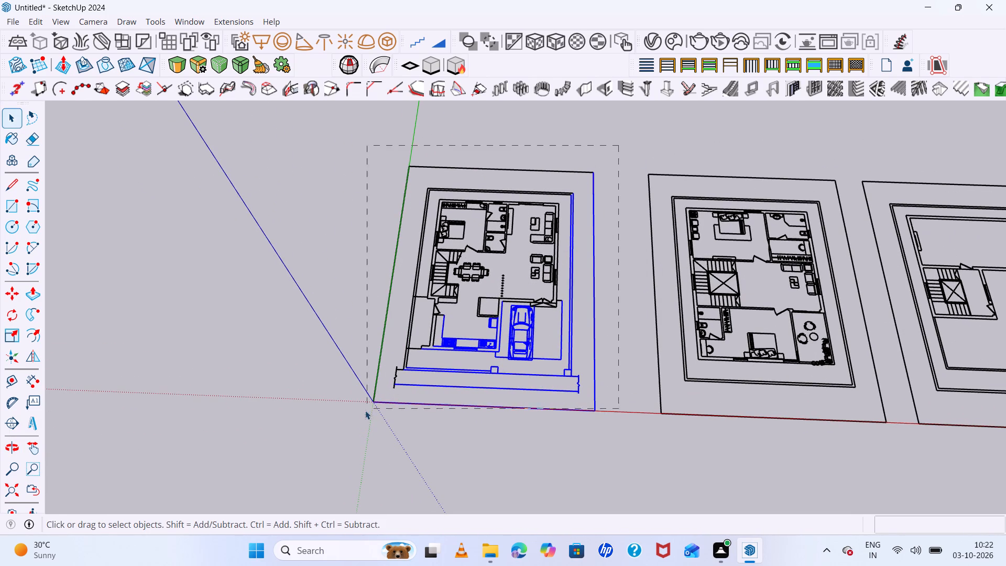
{"action": "left_click_drag", "start_coordinate": [365, 410], "coordinate": [354, 417]}
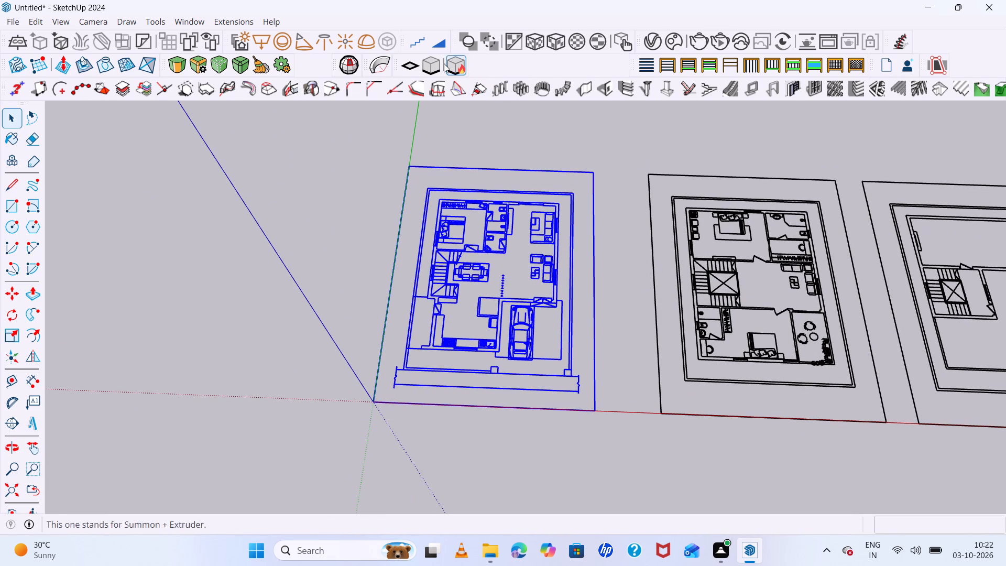
{"action": "left_click", "coordinate": [411, 68]}
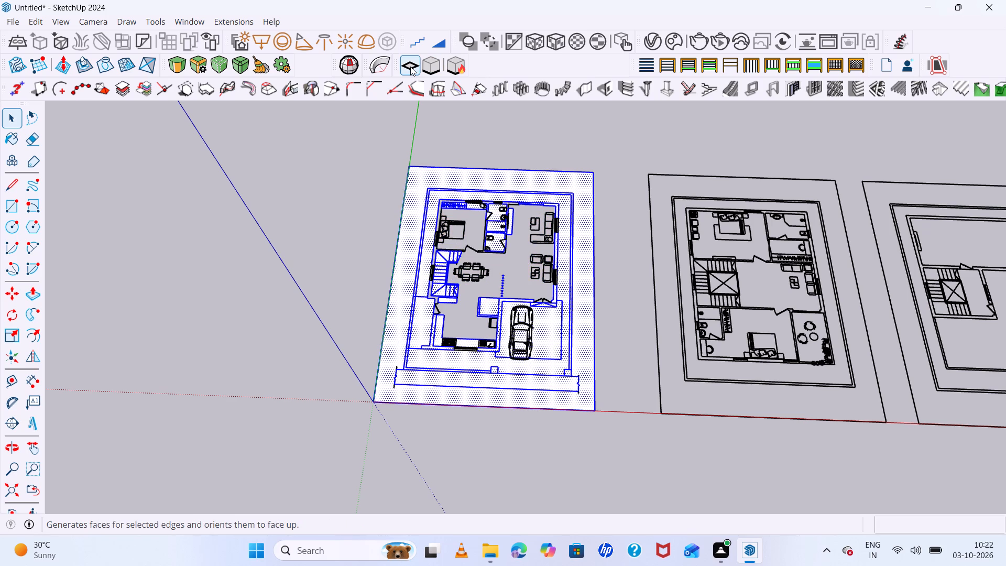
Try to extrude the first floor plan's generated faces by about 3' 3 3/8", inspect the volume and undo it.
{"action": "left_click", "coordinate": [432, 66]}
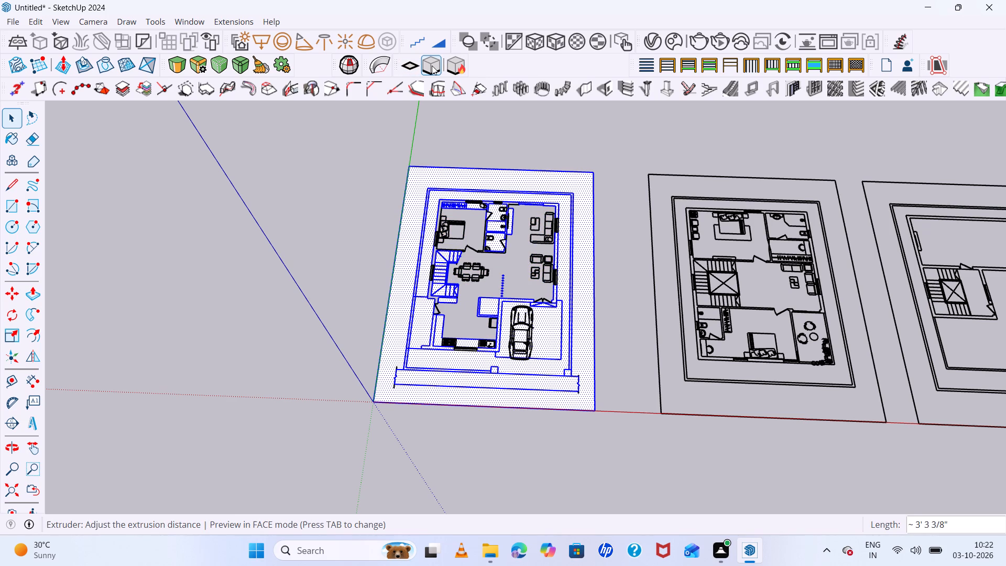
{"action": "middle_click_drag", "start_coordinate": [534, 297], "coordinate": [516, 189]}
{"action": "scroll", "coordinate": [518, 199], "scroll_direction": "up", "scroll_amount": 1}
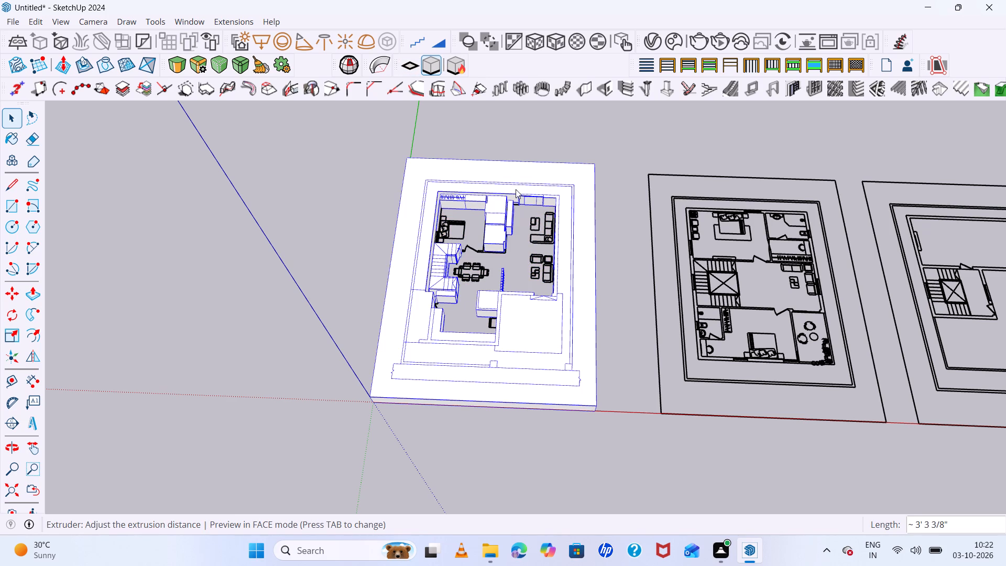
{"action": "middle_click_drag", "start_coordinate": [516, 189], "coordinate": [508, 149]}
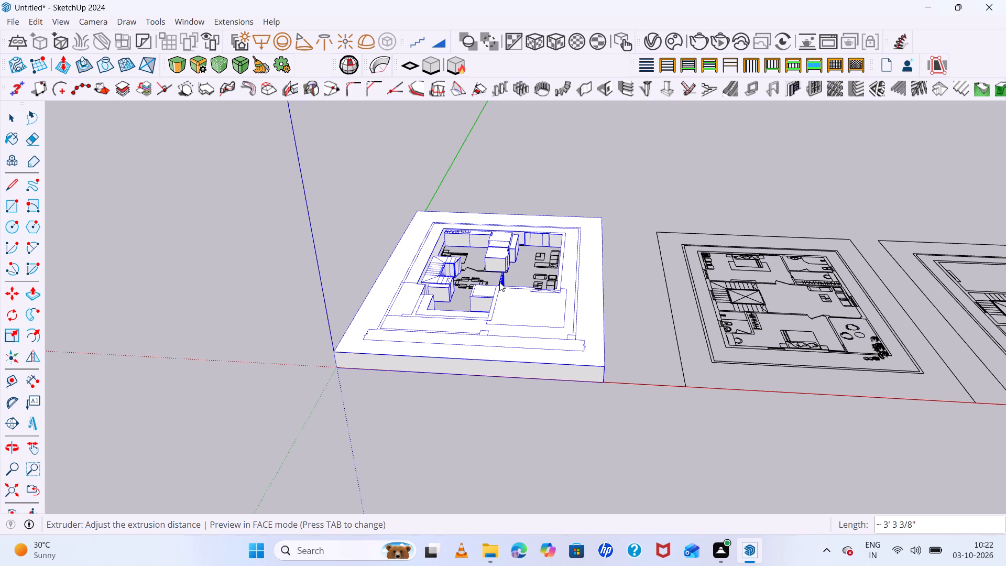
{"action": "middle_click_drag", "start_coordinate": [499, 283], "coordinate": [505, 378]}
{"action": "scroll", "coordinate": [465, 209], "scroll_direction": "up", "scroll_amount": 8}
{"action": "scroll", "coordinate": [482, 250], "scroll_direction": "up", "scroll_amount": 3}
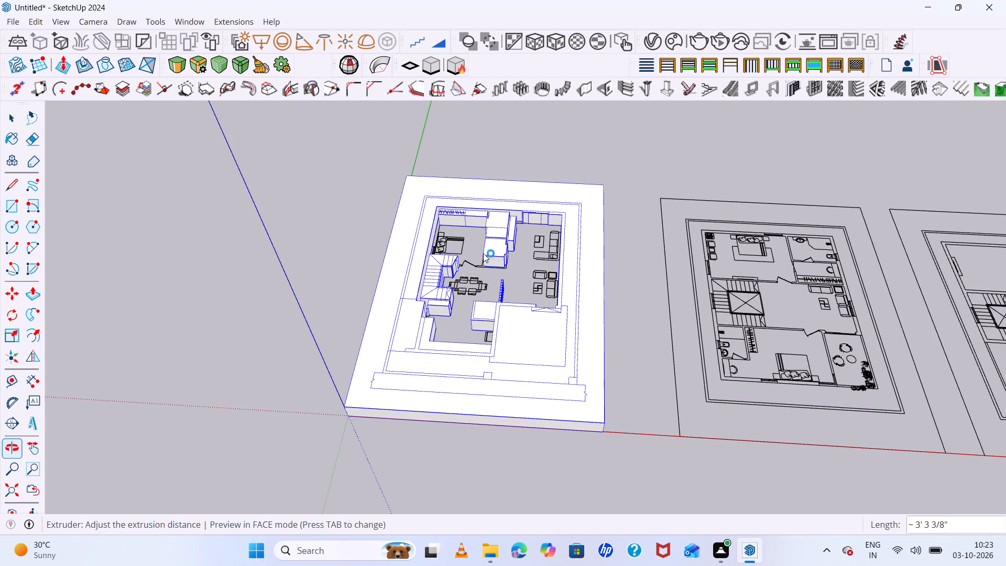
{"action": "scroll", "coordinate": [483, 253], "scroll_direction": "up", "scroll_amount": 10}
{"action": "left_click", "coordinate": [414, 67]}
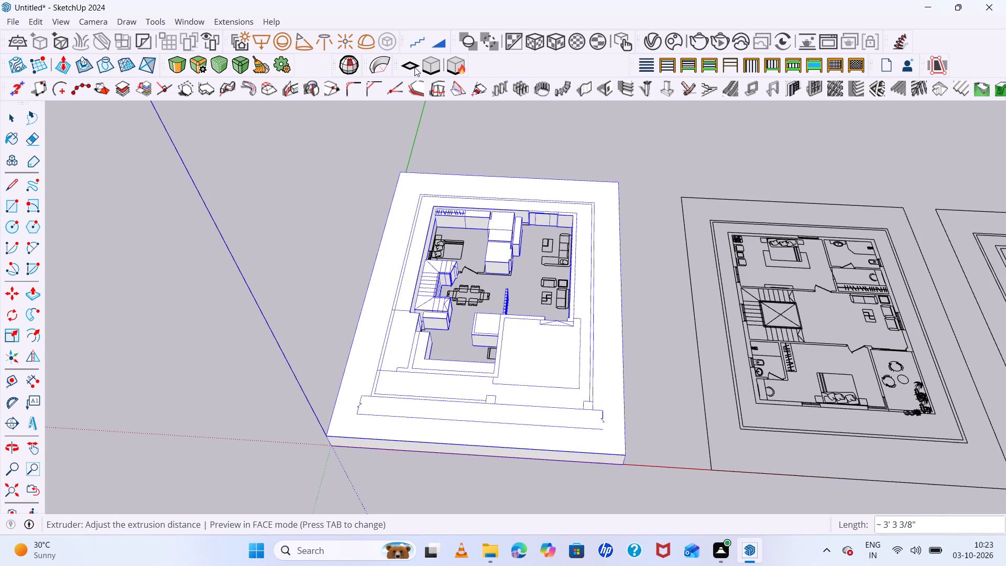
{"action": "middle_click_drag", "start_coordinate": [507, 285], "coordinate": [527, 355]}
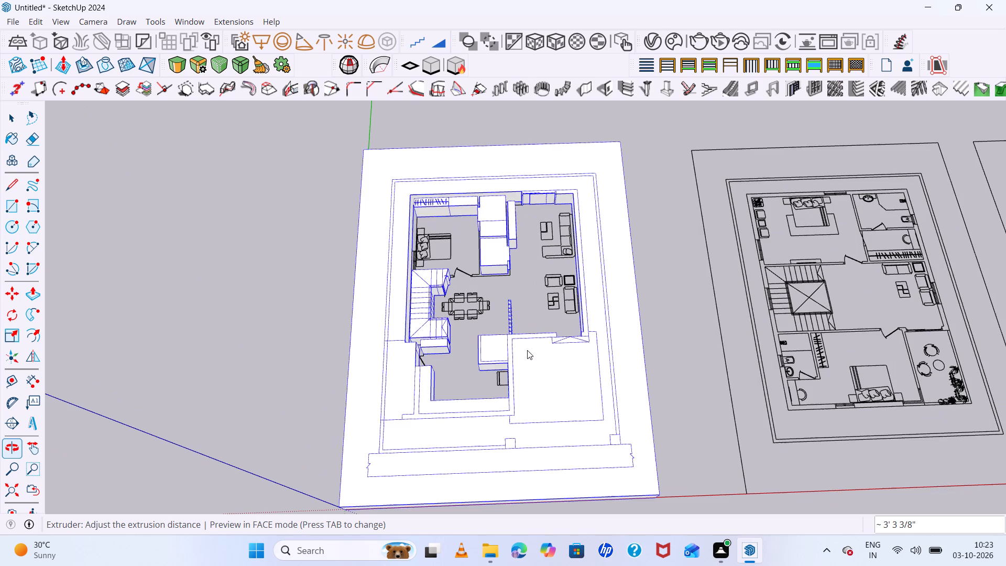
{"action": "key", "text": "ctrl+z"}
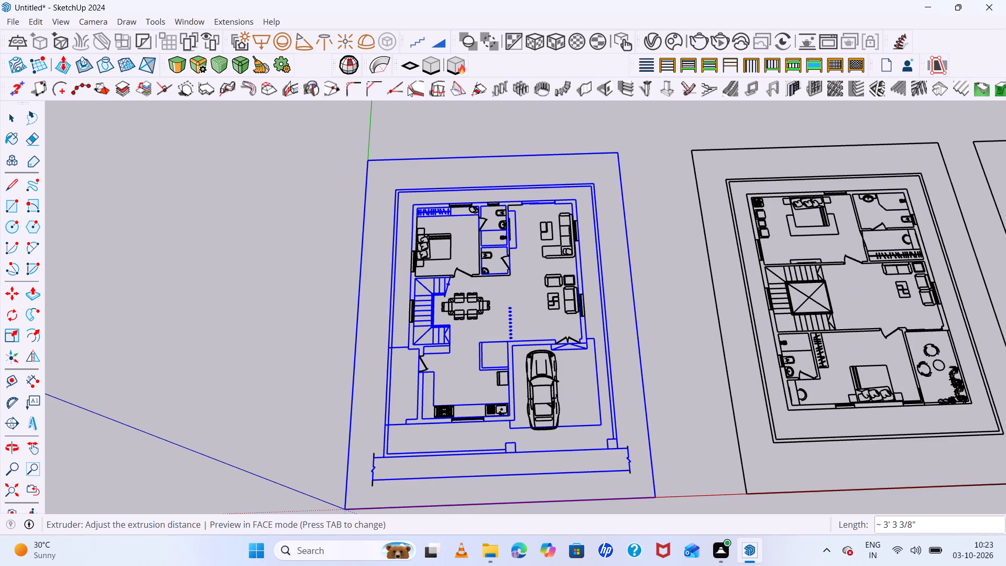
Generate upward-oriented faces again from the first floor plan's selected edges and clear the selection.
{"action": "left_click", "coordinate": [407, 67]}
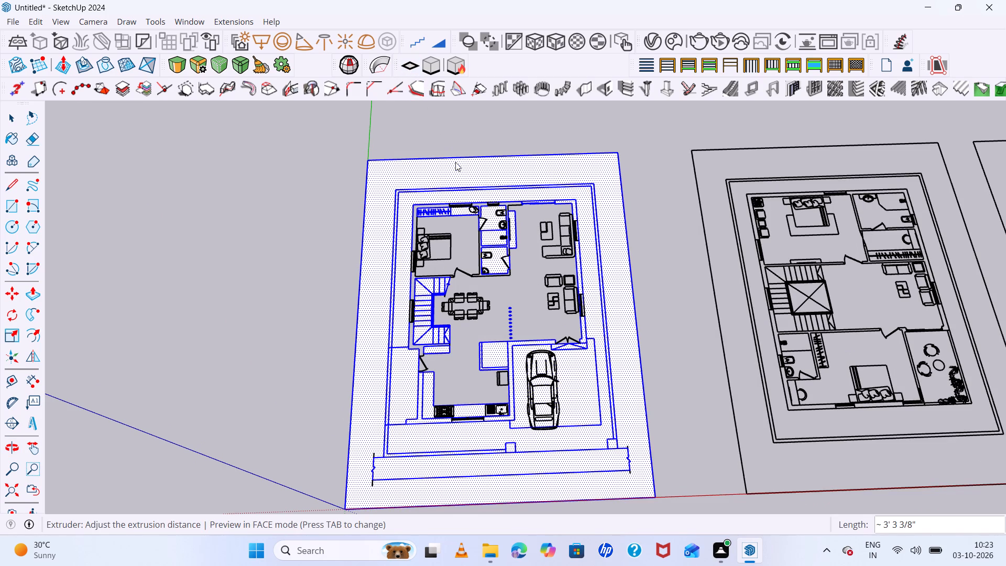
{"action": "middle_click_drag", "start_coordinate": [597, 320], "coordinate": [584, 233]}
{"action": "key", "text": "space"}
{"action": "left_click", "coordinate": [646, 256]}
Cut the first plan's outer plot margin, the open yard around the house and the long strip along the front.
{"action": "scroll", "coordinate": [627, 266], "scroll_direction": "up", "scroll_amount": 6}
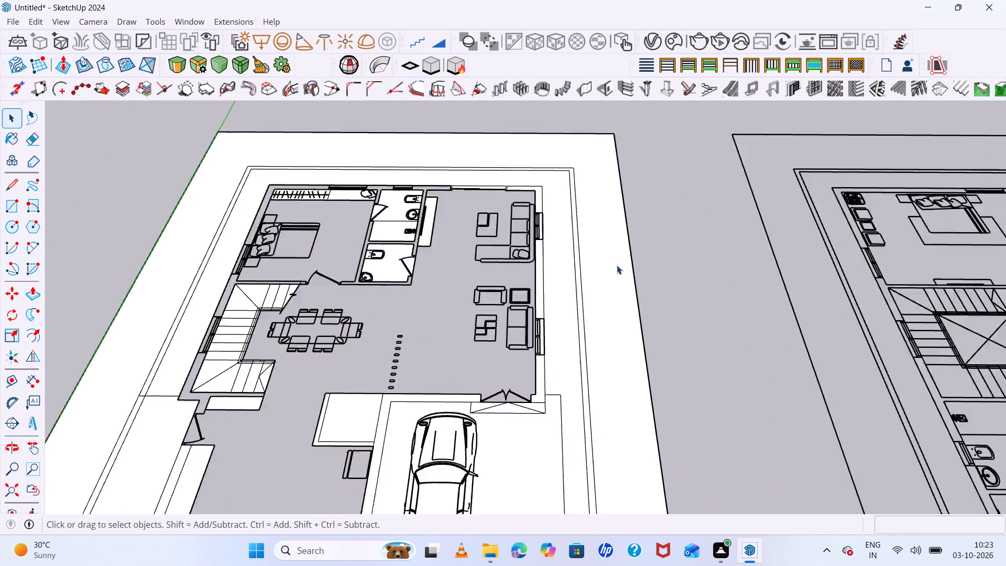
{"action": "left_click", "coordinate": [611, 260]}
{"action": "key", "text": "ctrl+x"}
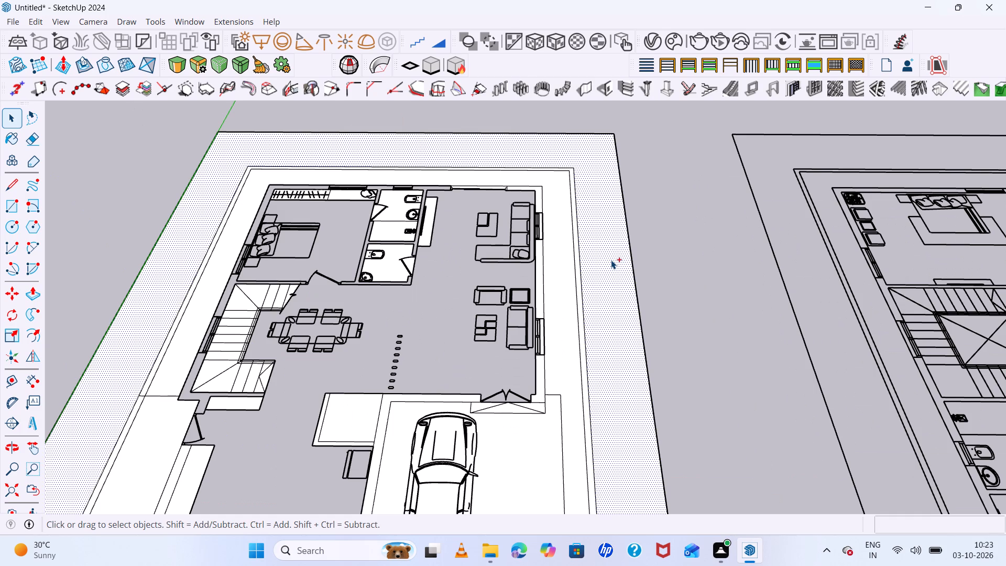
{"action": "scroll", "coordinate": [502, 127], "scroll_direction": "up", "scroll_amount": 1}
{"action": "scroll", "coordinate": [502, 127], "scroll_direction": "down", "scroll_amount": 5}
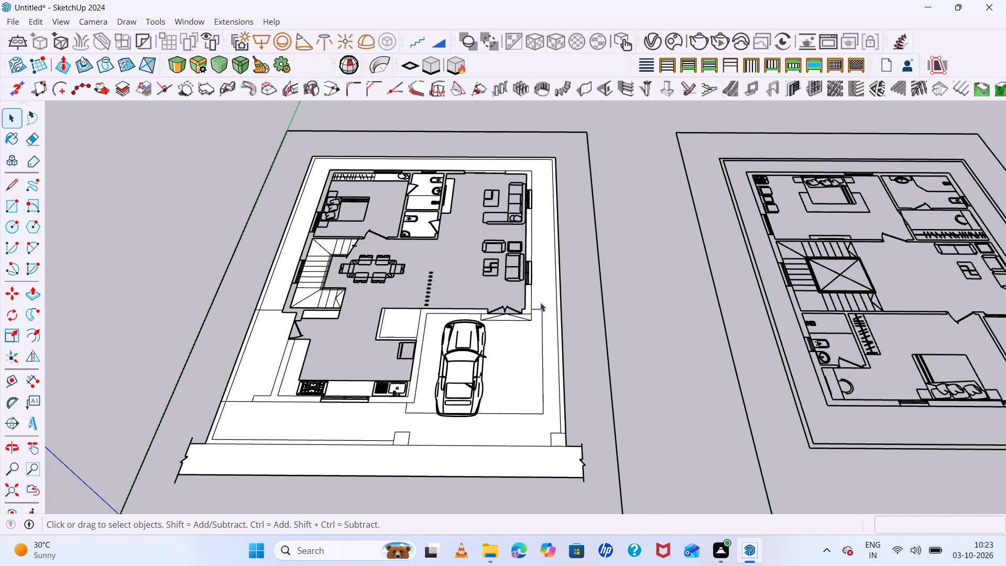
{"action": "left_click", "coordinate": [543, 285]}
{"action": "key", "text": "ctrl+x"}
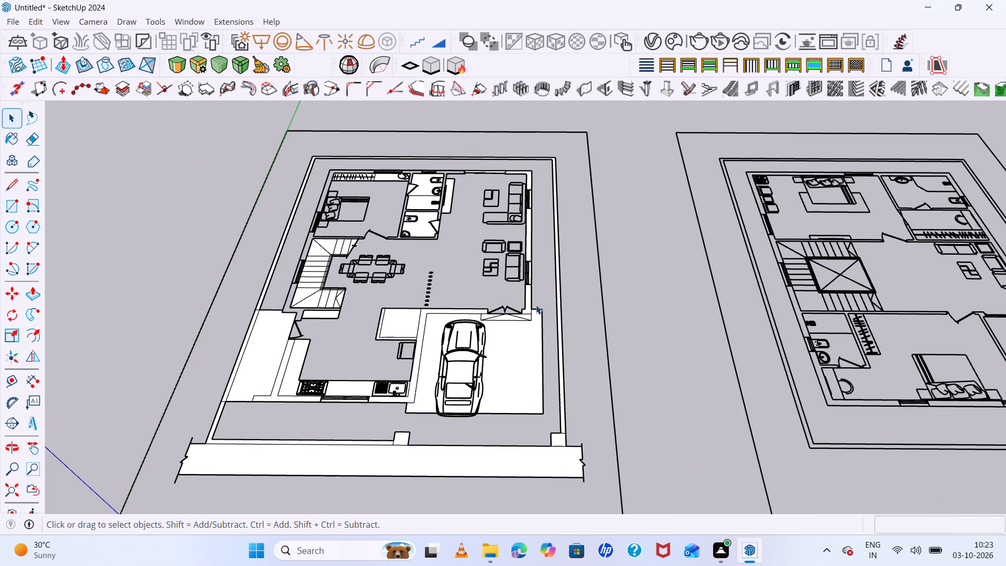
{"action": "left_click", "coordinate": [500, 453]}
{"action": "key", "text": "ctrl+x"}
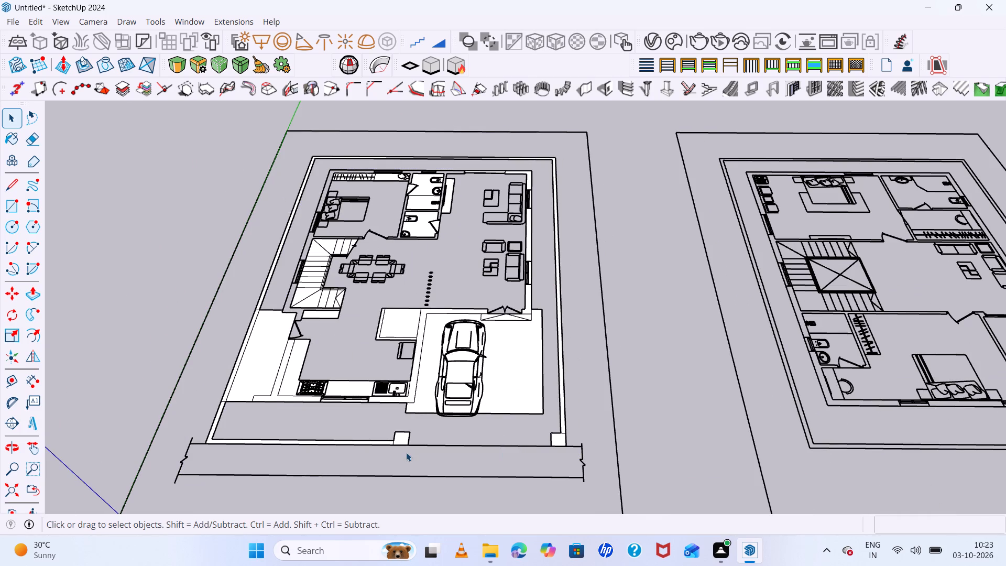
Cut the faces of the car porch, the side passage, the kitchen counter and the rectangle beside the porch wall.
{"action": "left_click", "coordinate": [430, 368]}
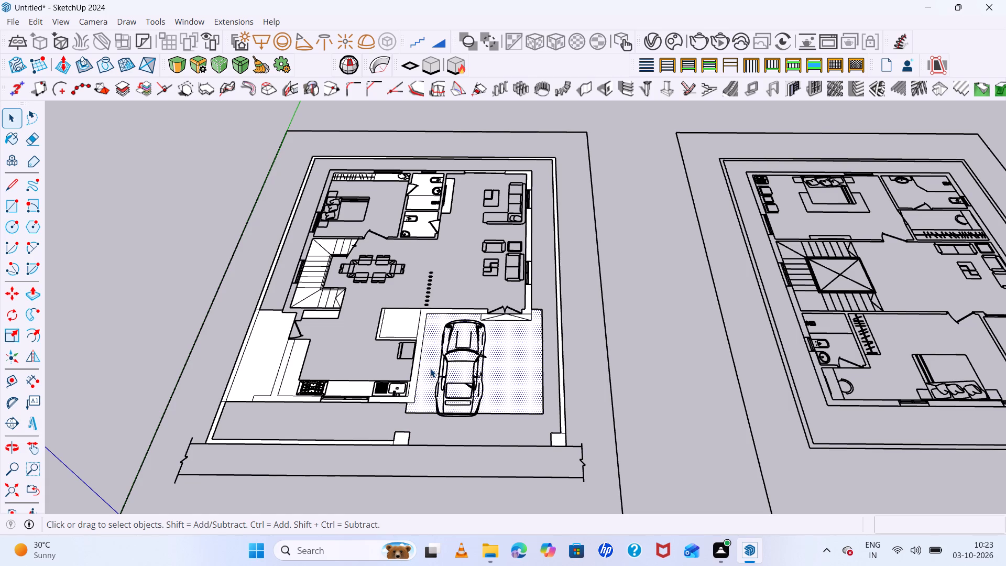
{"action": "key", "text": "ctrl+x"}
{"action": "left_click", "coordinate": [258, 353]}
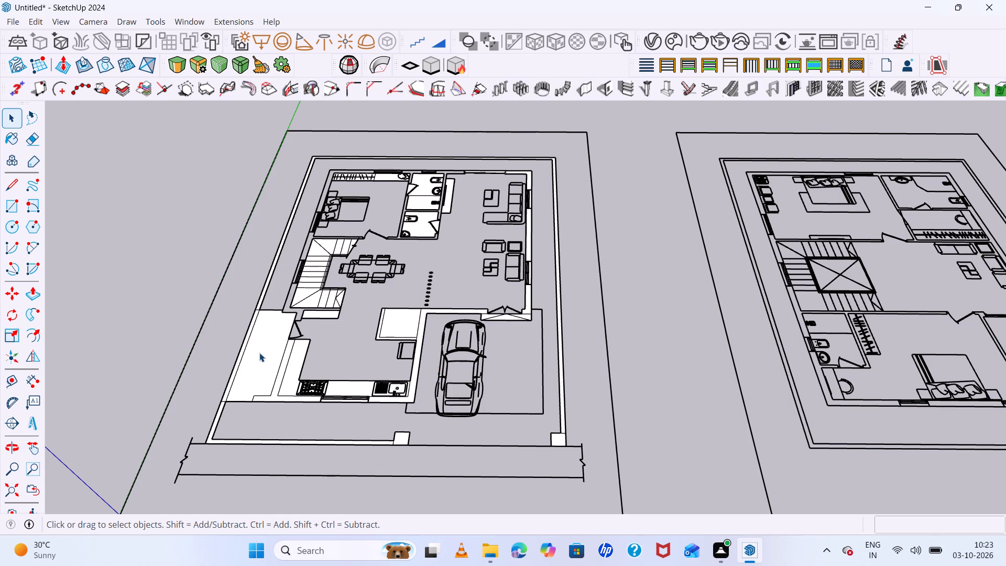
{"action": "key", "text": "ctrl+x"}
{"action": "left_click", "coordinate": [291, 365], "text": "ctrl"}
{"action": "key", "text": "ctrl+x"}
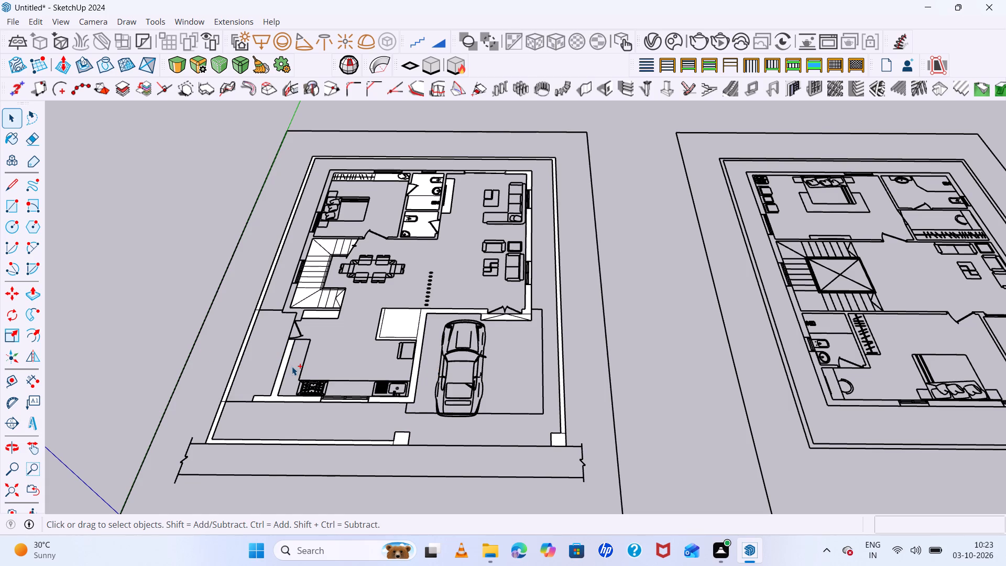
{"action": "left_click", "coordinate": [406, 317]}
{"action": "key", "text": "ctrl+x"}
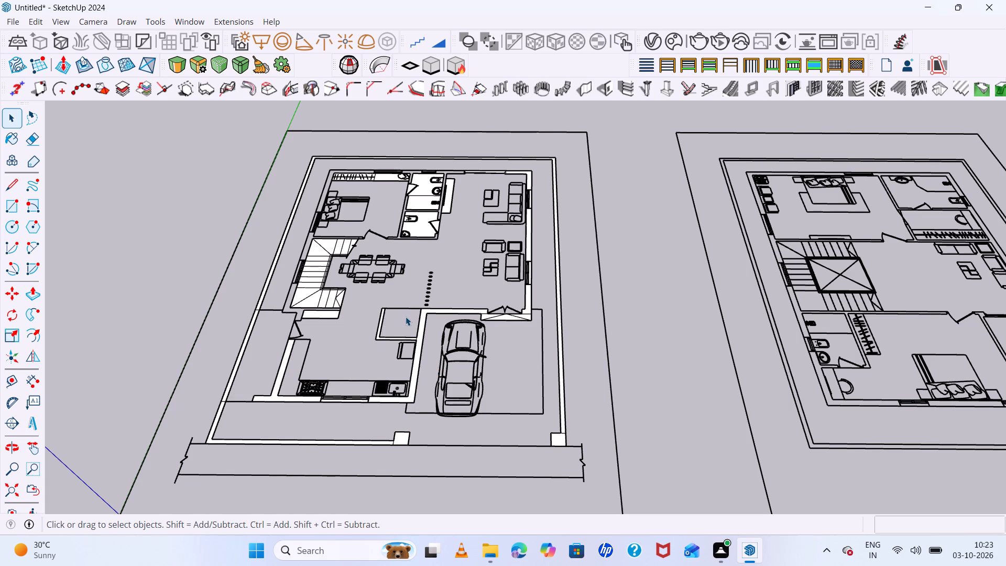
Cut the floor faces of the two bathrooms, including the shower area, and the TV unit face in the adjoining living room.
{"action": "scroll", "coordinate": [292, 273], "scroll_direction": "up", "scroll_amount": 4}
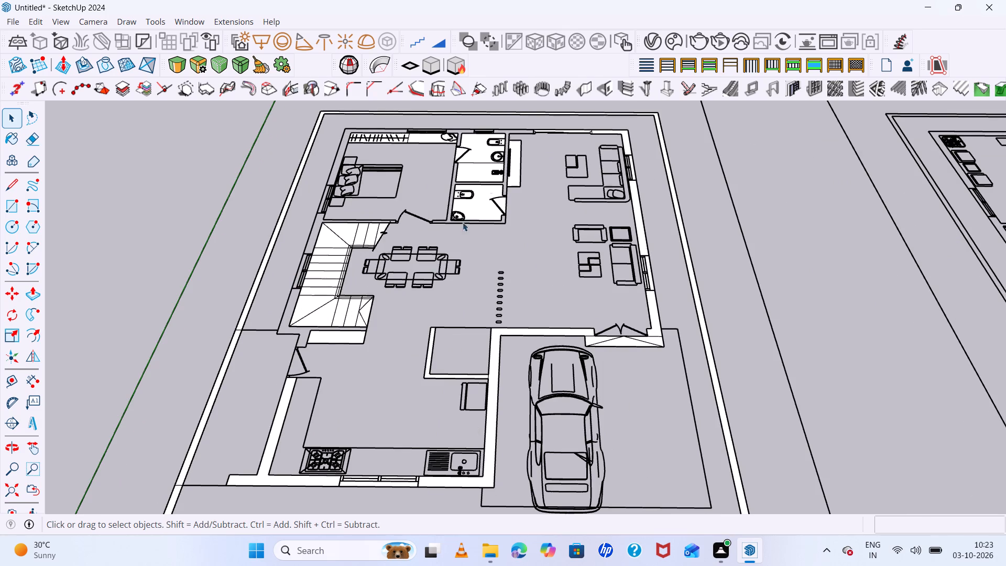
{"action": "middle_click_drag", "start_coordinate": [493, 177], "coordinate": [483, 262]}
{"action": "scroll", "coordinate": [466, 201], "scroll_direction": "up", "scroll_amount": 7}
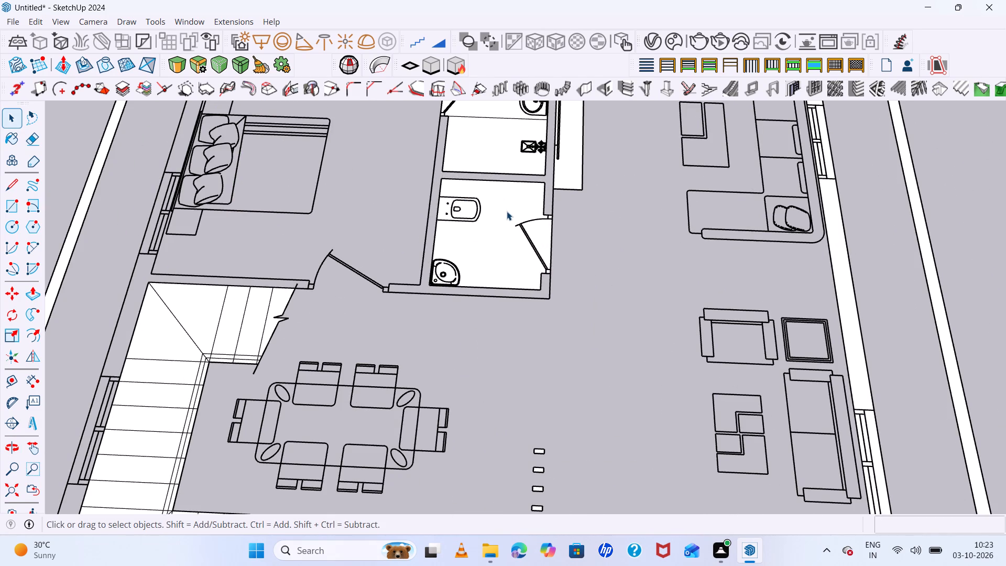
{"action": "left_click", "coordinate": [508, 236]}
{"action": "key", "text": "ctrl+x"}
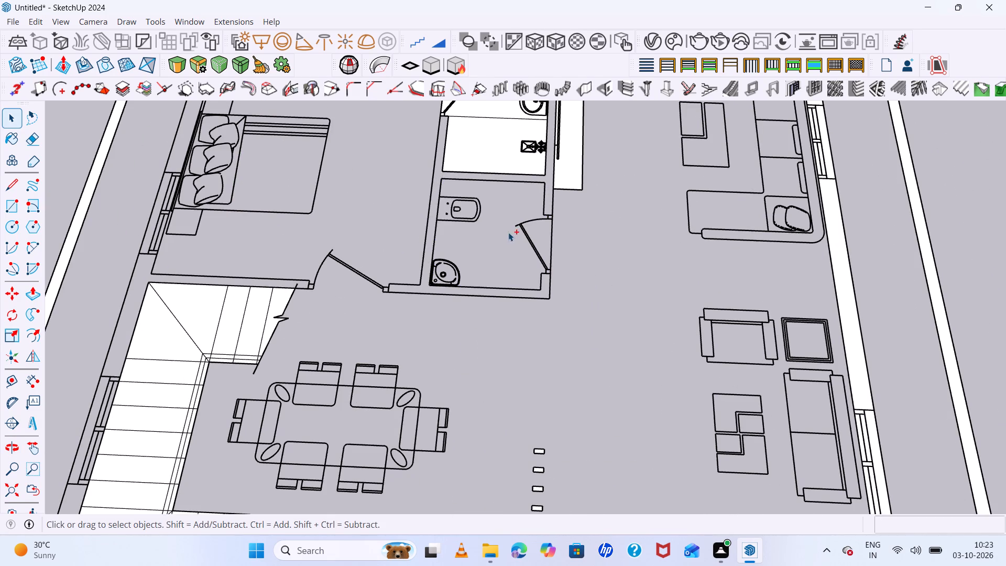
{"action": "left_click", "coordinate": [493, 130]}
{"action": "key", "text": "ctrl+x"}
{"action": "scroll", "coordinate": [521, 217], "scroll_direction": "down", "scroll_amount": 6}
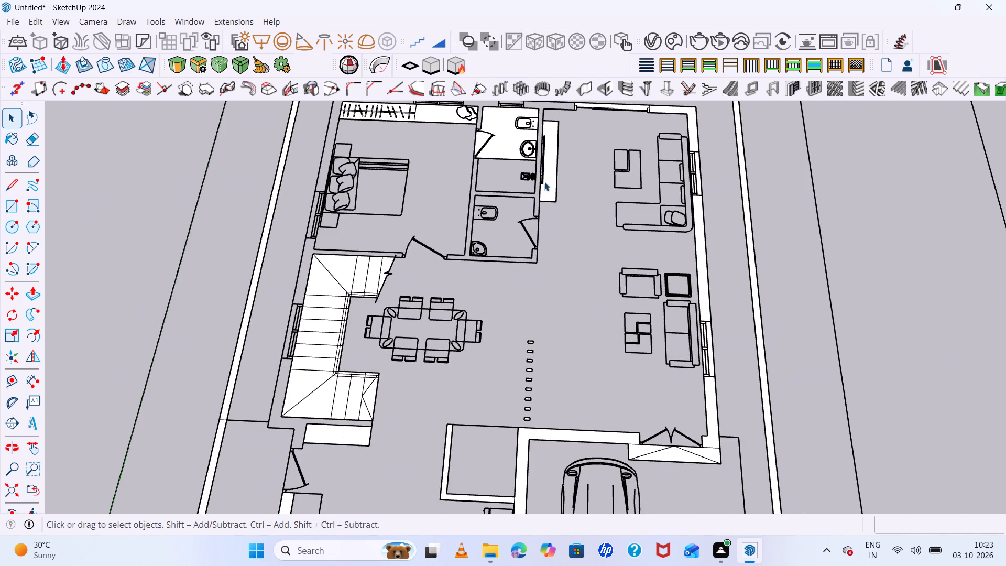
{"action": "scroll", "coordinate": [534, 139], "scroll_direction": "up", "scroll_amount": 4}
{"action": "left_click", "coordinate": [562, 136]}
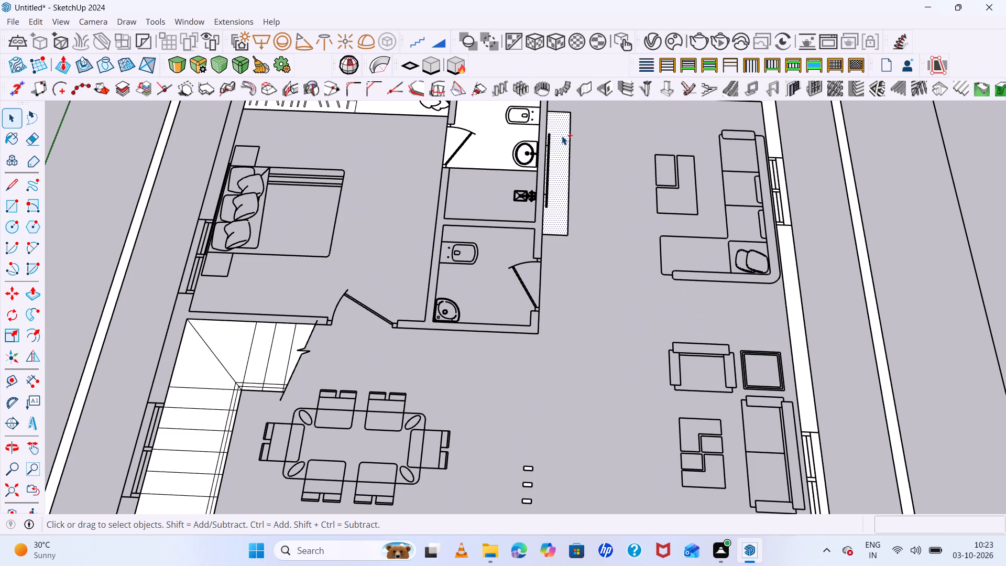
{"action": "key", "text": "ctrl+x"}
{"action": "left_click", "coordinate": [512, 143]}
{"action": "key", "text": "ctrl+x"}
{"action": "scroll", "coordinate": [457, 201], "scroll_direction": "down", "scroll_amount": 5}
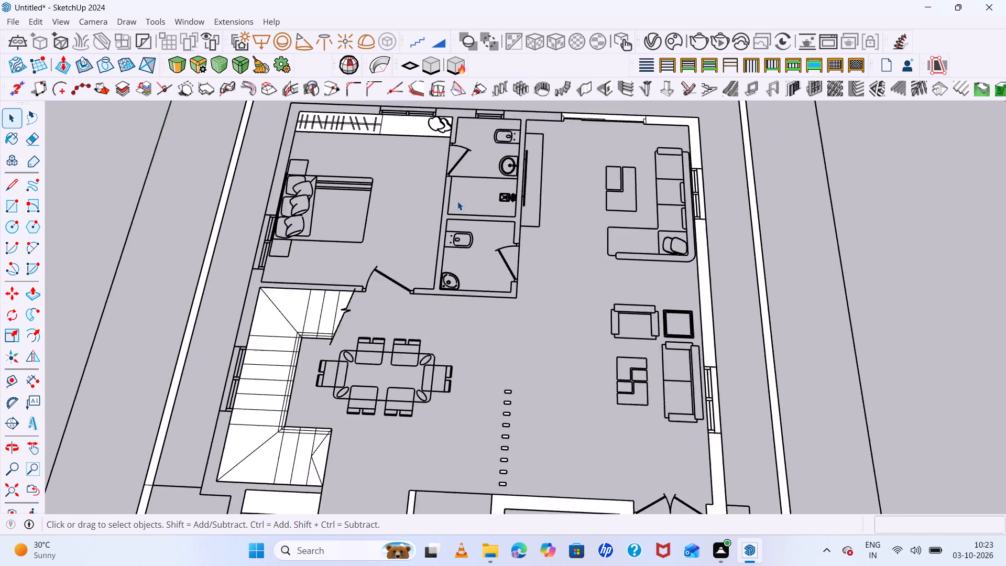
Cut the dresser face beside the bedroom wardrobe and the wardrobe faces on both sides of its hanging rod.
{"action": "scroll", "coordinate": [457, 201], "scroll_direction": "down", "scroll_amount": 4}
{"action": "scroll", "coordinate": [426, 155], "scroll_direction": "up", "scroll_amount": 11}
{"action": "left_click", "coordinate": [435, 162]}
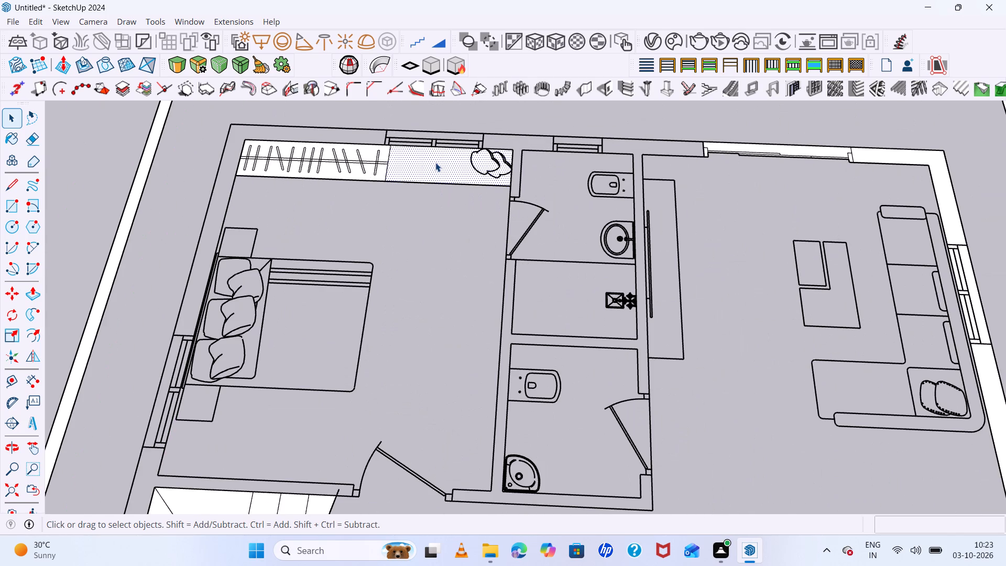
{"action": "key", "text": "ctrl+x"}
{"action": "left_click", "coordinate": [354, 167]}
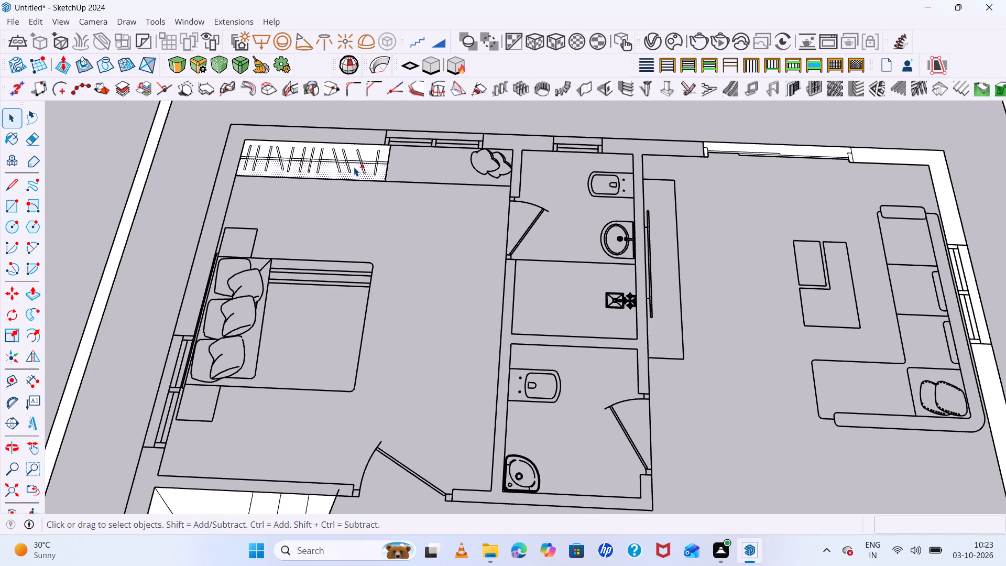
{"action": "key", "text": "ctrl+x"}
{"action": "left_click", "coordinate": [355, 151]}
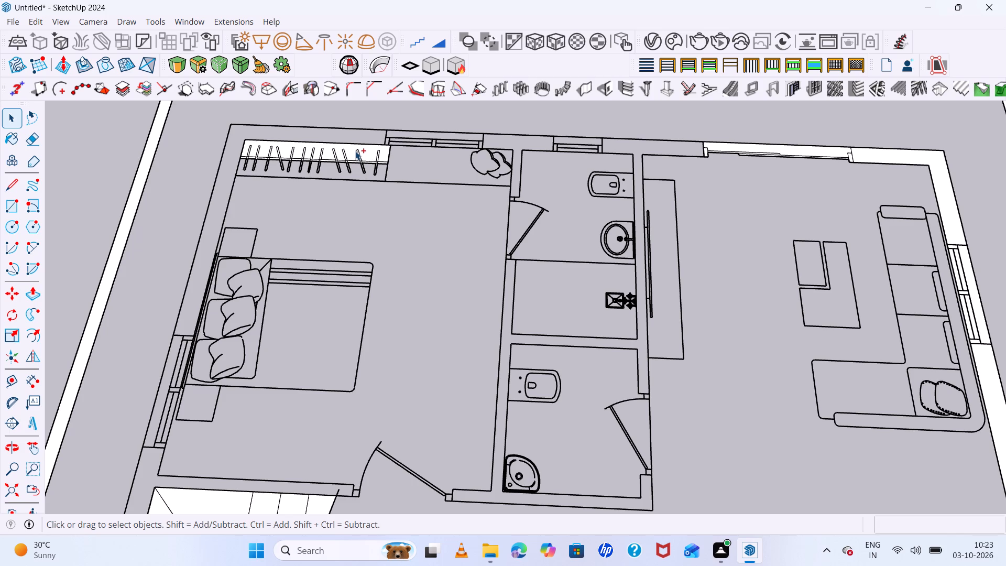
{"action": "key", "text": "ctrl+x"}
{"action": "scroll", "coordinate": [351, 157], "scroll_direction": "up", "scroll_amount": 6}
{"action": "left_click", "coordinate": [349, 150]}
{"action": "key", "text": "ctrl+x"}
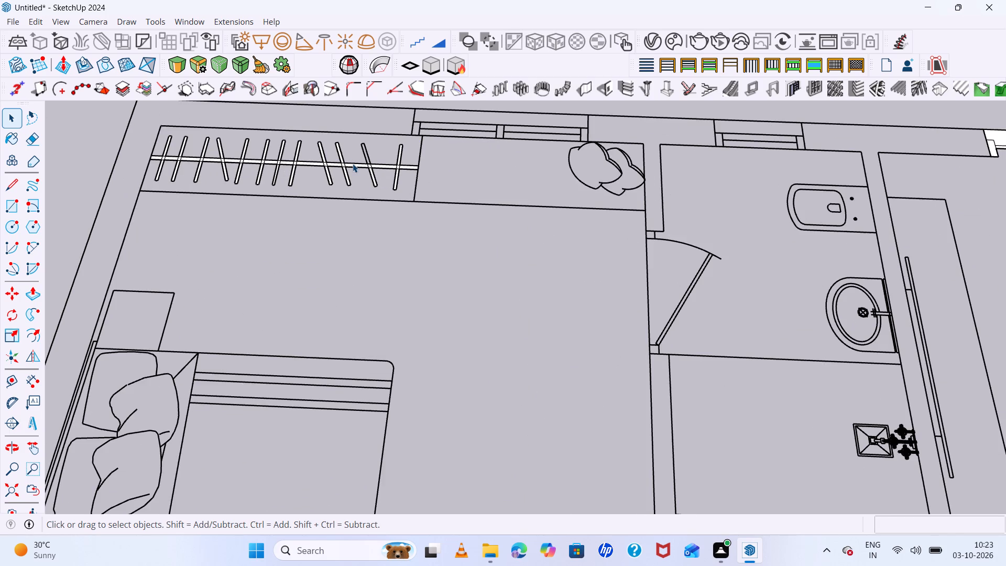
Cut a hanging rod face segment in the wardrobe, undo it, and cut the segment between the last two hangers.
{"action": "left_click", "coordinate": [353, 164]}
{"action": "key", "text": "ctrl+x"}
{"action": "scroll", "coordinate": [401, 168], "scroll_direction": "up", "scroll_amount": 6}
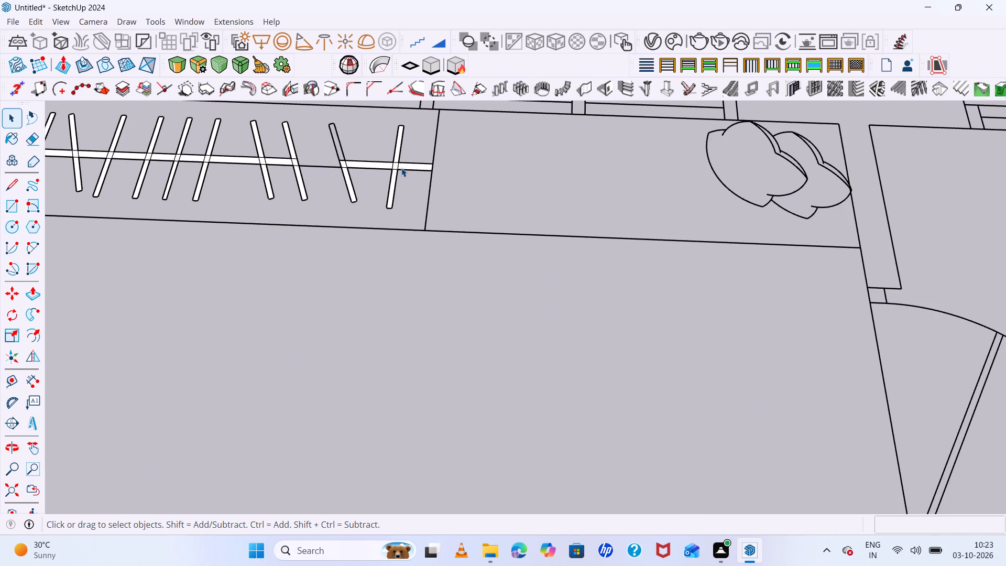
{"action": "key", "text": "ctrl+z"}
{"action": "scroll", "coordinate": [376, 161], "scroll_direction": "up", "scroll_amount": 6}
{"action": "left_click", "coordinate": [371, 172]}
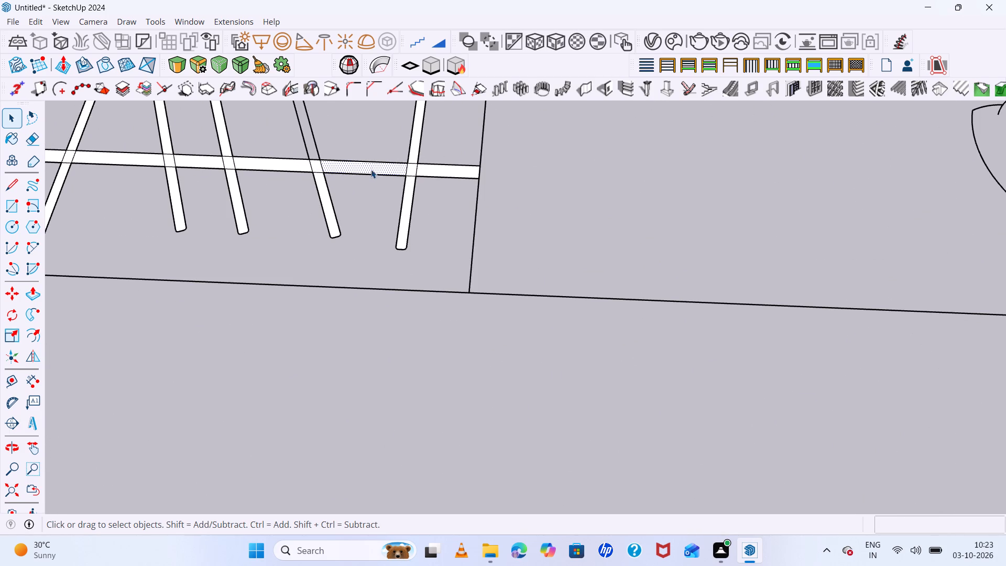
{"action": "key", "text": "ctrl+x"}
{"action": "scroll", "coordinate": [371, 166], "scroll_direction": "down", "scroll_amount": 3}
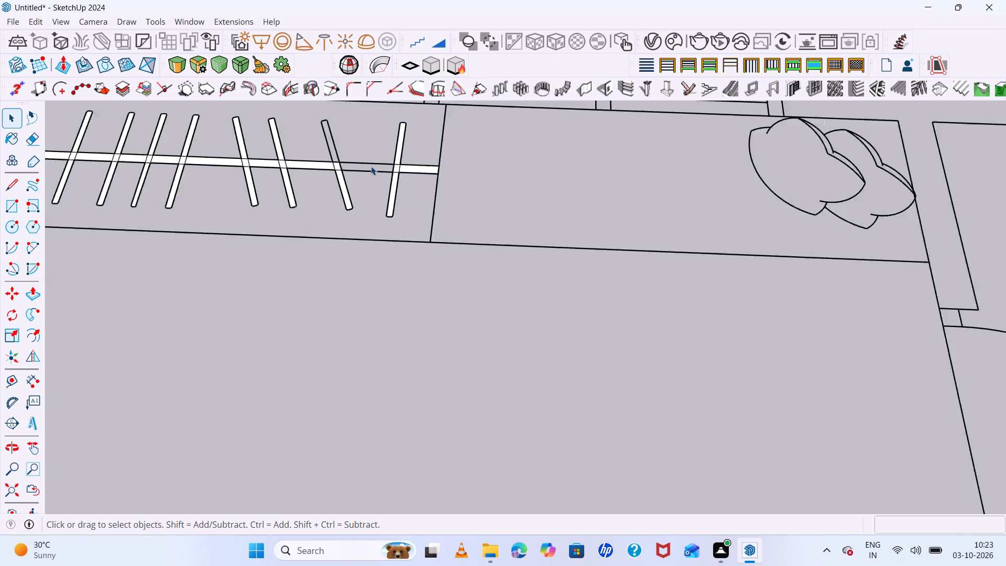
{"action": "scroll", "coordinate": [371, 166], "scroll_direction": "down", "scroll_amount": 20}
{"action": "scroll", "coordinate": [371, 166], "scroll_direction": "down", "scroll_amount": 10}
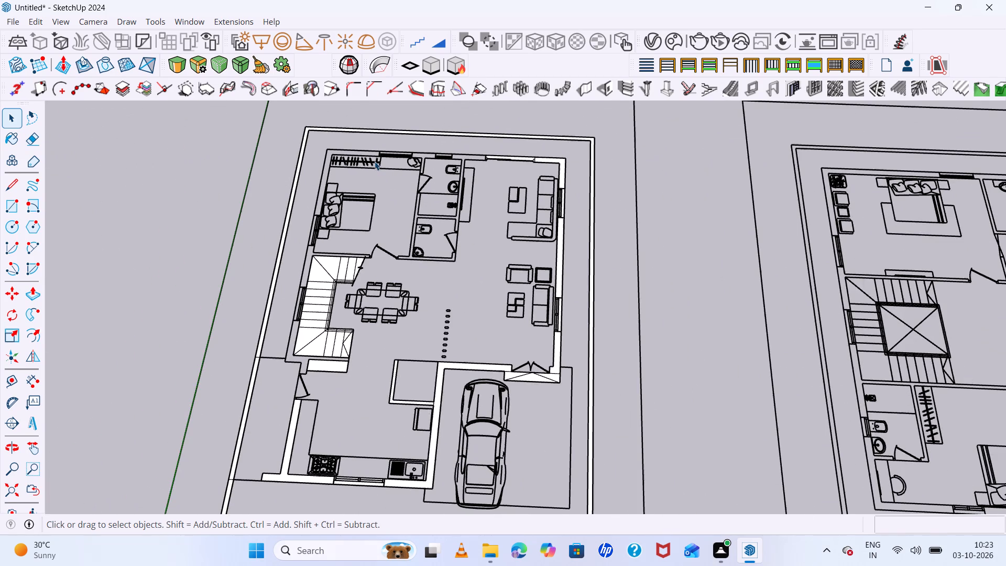
Undo the face removals and all earlier operations, back to the empty model.
{"action": "key", "text": "ctrl+z"}
{"action": "key", "text": "ctrl+z"}
{"action": "key", "text": "ctrl+z"}
{"action": "key", "text": "ctrl+z"}
{"action": "key", "text": "ctrl+z"}
{"action": "key", "text": "ctrl+z"}
{"action": "key", "text": "ctrl+z"}
{"action": "key", "text": "ctrl+z"}
{"action": "key", "text": "ctrl+z"}
{"action": "key", "text": "ctrl+z"}
{"action": "key", "text": "ctrl+z"}
{"action": "key", "text": "ctrl+z"}
{"action": "key", "text": "ctrl+z"}
{"action": "key", "text": "ctrl+z"}
{"action": "key", "text": "ctrl+z"}
{"action": "key", "text": "ctrl+z"}
{"action": "key", "text": "ctrl+z"}
{"action": "key", "text": "ctrl+z"}
{"action": "key", "text": "ctrl+z"}
{"action": "key", "text": "ctrl+z"}
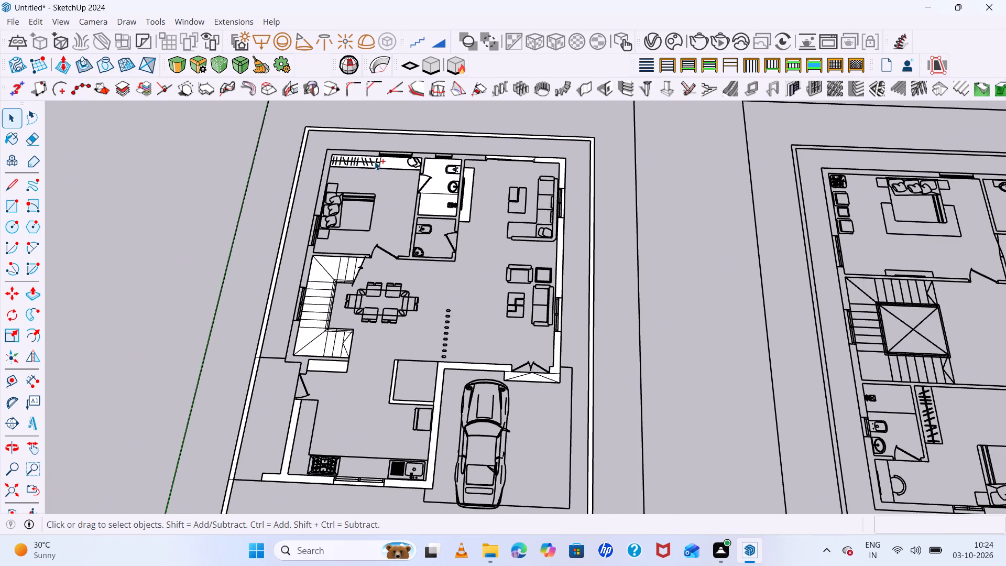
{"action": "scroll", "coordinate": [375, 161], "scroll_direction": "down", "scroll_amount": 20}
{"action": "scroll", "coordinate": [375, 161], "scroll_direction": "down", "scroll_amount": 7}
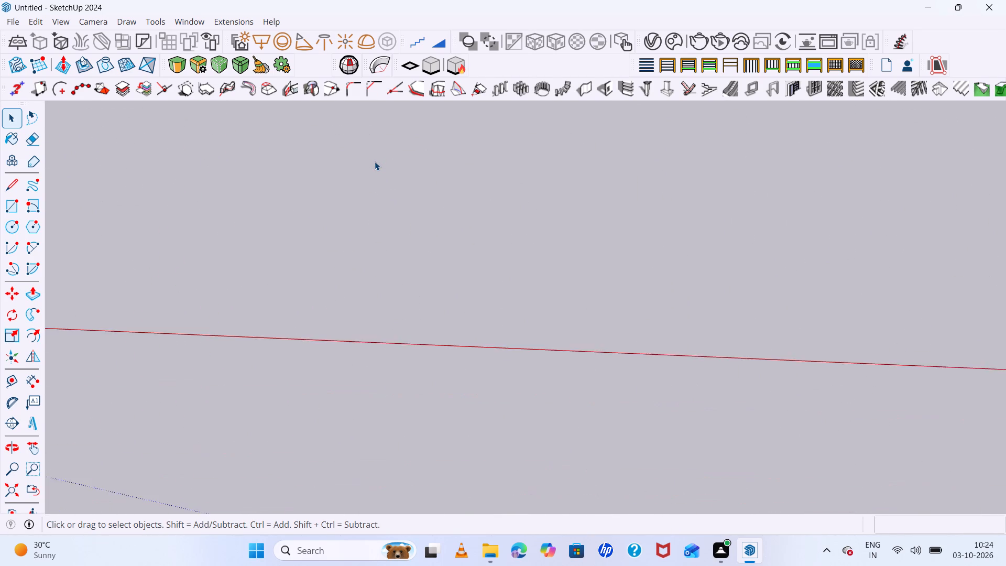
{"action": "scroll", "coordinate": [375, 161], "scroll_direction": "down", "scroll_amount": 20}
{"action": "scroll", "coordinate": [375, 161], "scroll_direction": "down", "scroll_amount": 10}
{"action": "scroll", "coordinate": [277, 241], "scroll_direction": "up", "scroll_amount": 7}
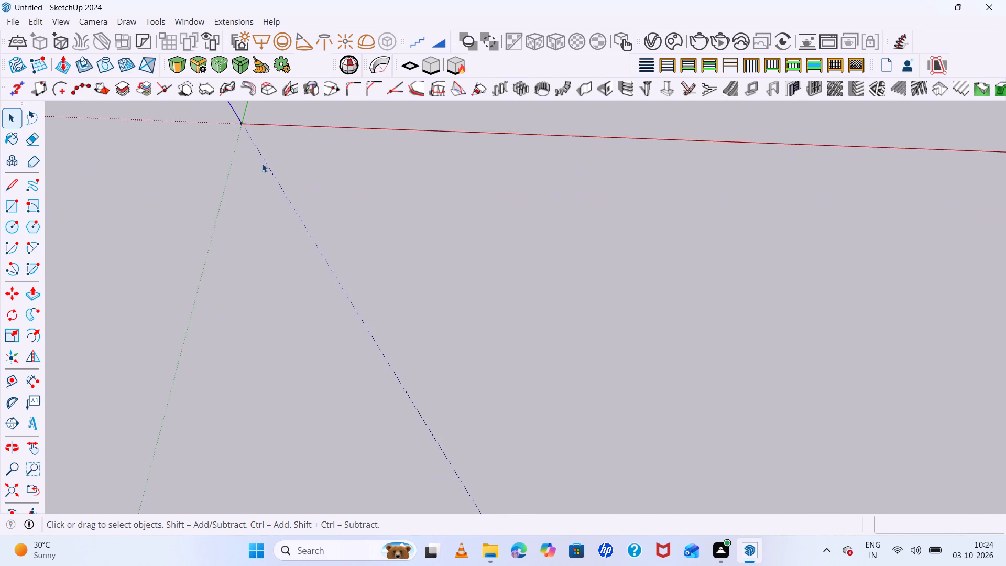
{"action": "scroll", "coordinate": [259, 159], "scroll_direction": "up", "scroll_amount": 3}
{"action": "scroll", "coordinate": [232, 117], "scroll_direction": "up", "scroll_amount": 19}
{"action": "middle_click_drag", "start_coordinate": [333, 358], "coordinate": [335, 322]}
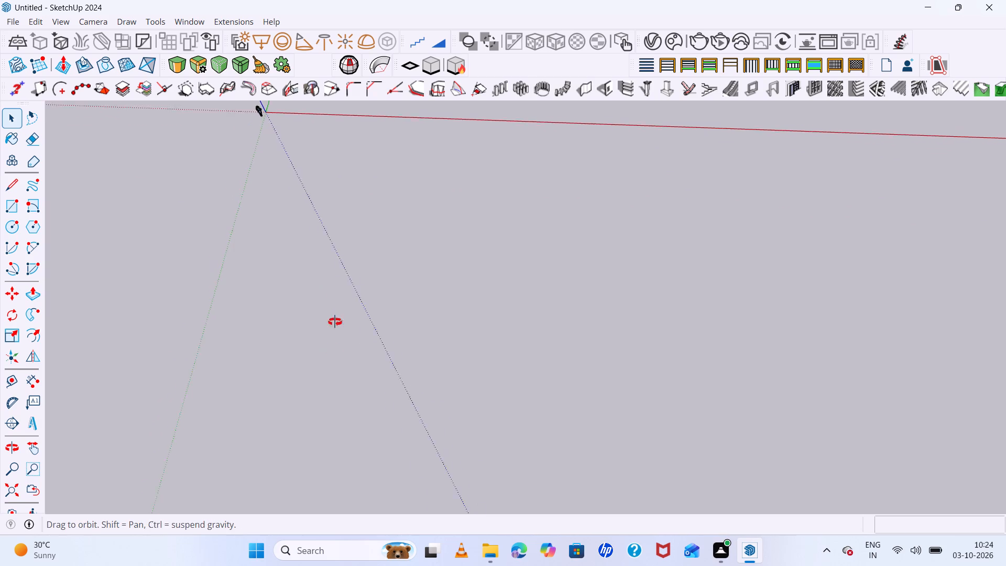
Redo the undone operations to bring the imported floor plans back into the model.
{"action": "middle_click_drag", "start_coordinate": [335, 322], "coordinate": [366, 213]}
{"action": "scroll", "coordinate": [289, 199], "scroll_direction": "up", "scroll_amount": 6}
{"action": "scroll", "coordinate": [240, 160], "scroll_direction": "up", "scroll_amount": 6}
{"action": "left_click_drag", "start_coordinate": [268, 139], "coordinate": [265, 161]}
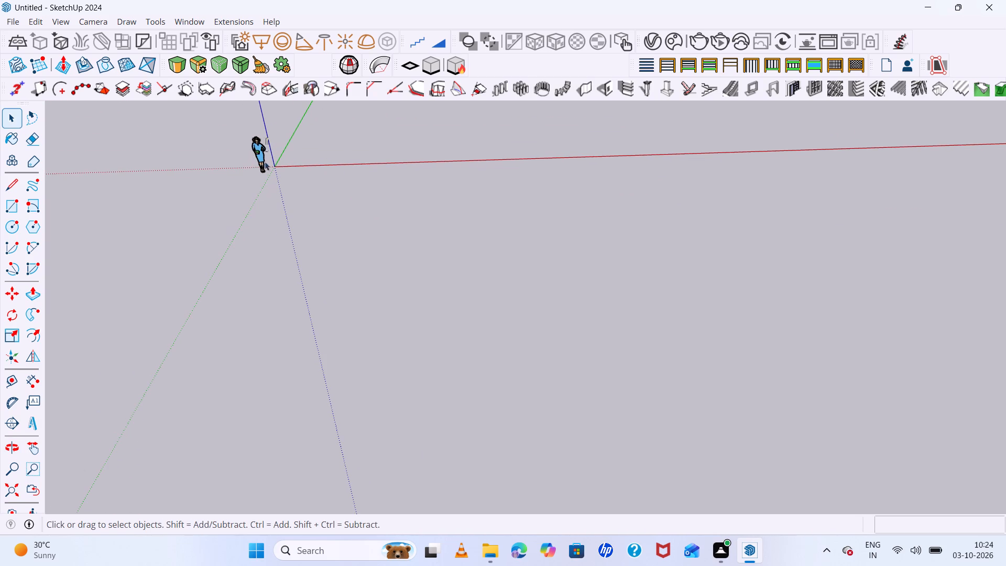
{"action": "left_click_drag", "start_coordinate": [265, 161], "coordinate": [256, 182]}
{"action": "left_click", "coordinate": [256, 182]}
{"action": "key", "text": "ctrl+y"}
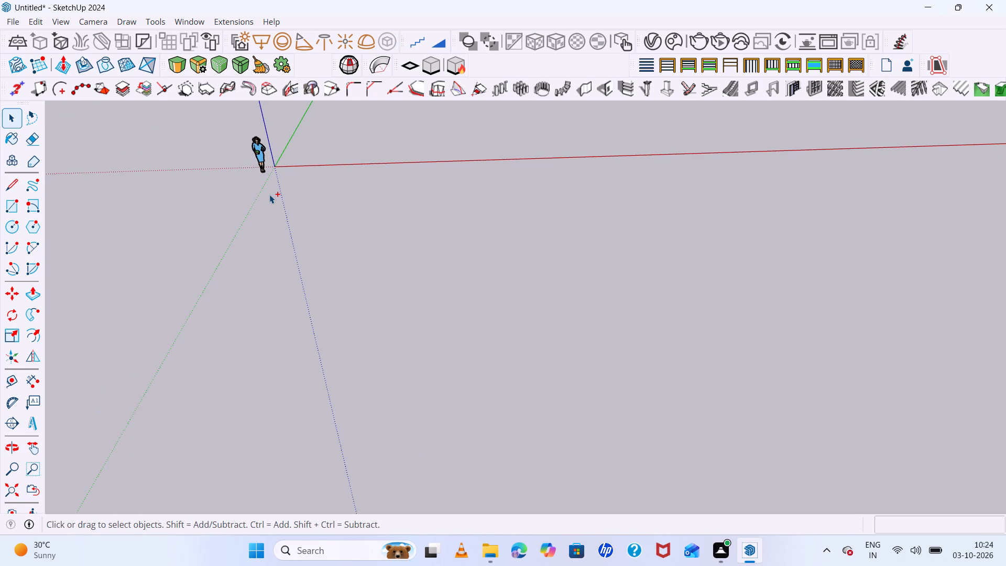
{"action": "key", "text": "ctrl+y"}
{"action": "key", "text": "ctrl+y"}
{"action": "key", "text": "ctrl+y"}
Examine the three restored floor plans from above.
{"action": "scroll", "coordinate": [476, 173], "scroll_direction": "down", "scroll_amount": 10}
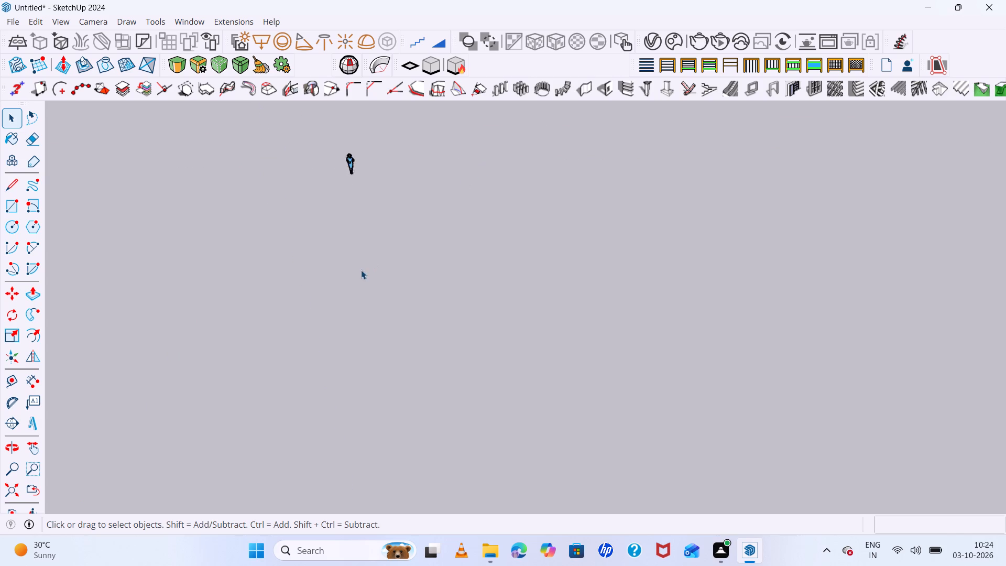
{"action": "scroll", "coordinate": [361, 270], "scroll_direction": "down", "scroll_amount": 20}
{"action": "scroll", "coordinate": [361, 270], "scroll_direction": "down", "scroll_amount": 8}
{"action": "scroll", "coordinate": [870, 156], "scroll_direction": "up", "scroll_amount": 9}
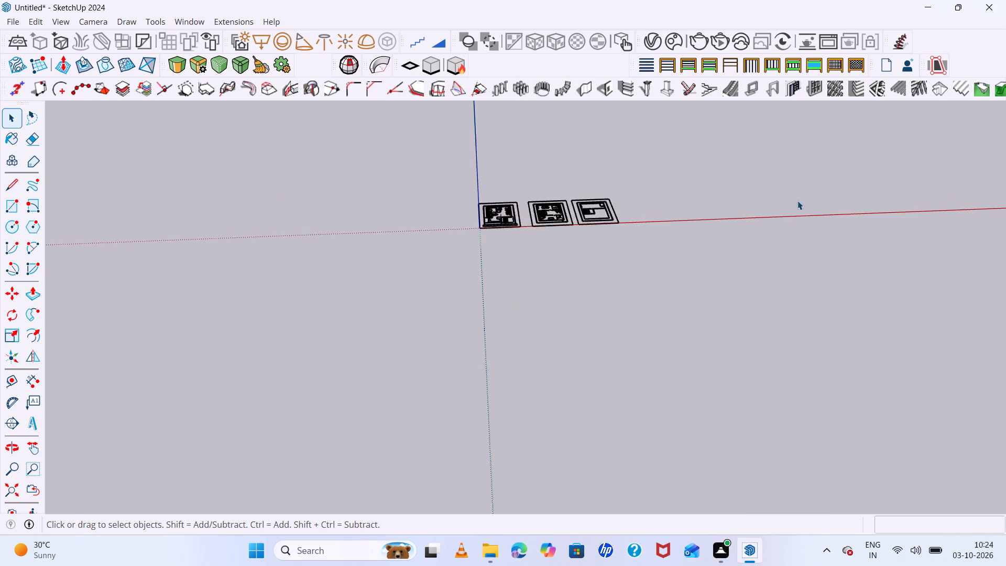
{"action": "scroll", "coordinate": [797, 201], "scroll_direction": "up", "scroll_amount": 20}
{"action": "scroll", "coordinate": [797, 201], "scroll_direction": "up", "scroll_amount": 1}
{"action": "scroll", "coordinate": [606, 233], "scroll_direction": "down", "scroll_amount": 15}
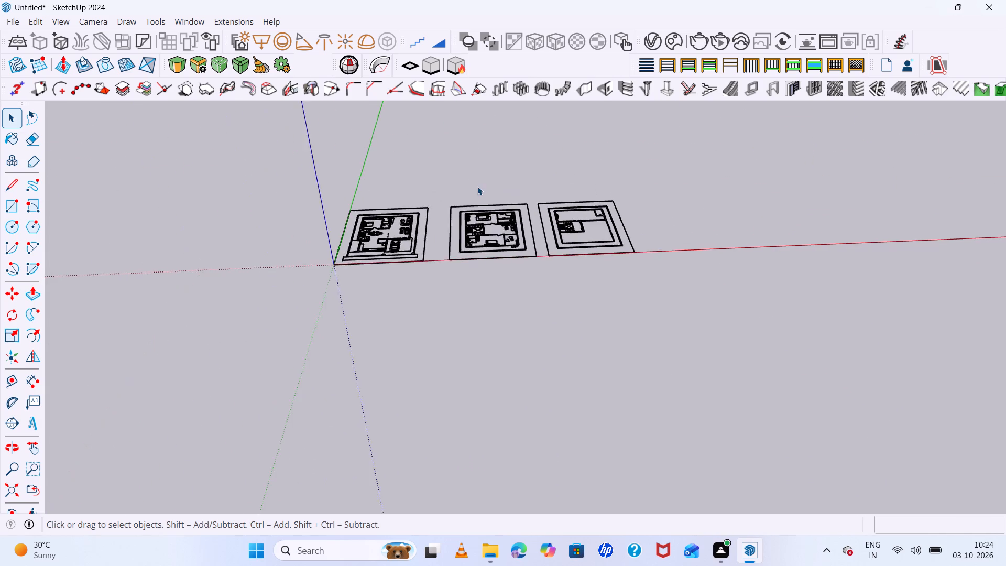
{"action": "scroll", "coordinate": [474, 184], "scroll_direction": "up", "scroll_amount": 14}
{"action": "middle_click_drag", "start_coordinate": [499, 184], "coordinate": [508, 362]}
{"action": "scroll", "coordinate": [504, 240], "scroll_direction": "down", "scroll_amount": 5}
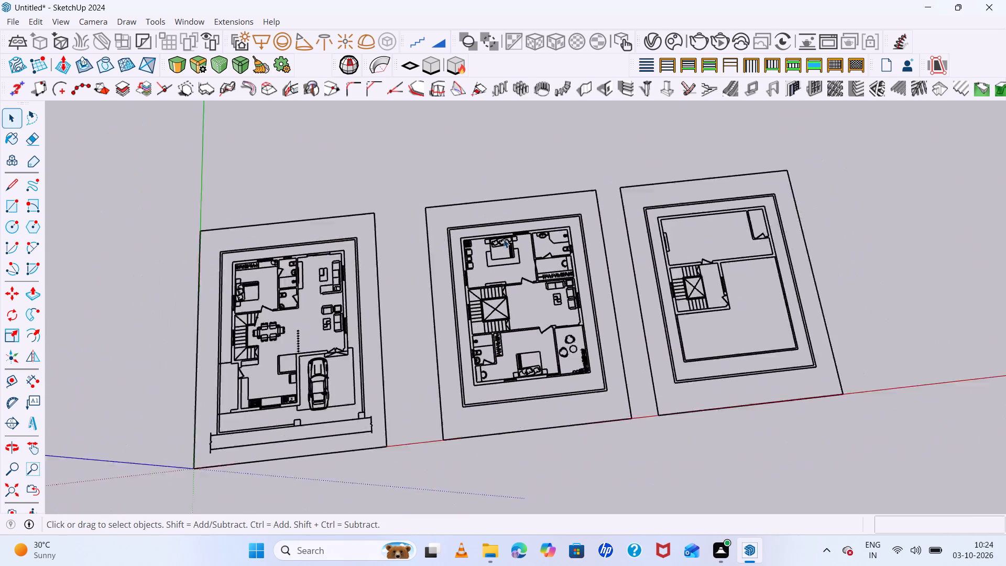
{"action": "scroll", "coordinate": [504, 239], "scroll_direction": "down", "scroll_amount": 3}
{"action": "middle_click_drag", "start_coordinate": [849, 434], "coordinate": [803, 448]}
{"action": "scroll", "coordinate": [361, 159], "scroll_direction": "up", "scroll_amount": 7}
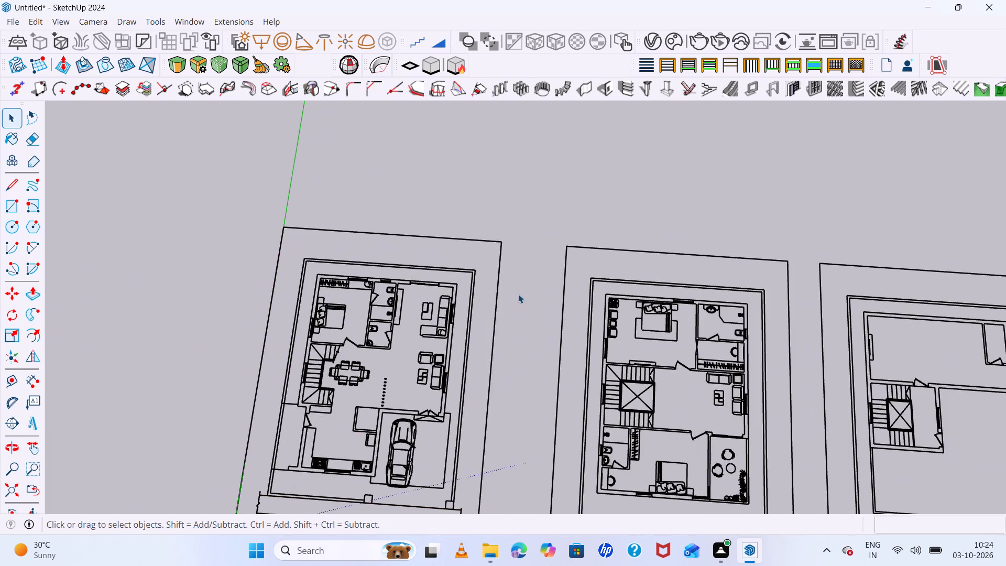
{"action": "middle_click_drag", "start_coordinate": [518, 295], "coordinate": [540, 335]}
{"action": "scroll", "coordinate": [493, 287], "scroll_direction": "up", "scroll_amount": 1}
{"action": "scroll", "coordinate": [462, 230], "scroll_direction": "down", "scroll_amount": 6}
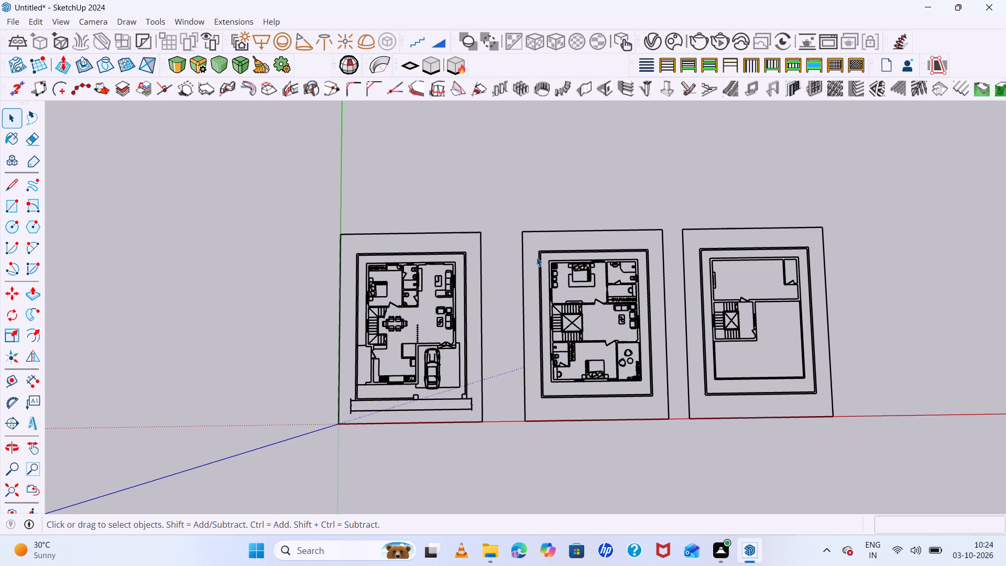
{"action": "scroll", "coordinate": [537, 256], "scroll_direction": "down", "scroll_amount": 3}
{"action": "scroll", "coordinate": [387, 258], "scroll_direction": "up", "scroll_amount": 7}
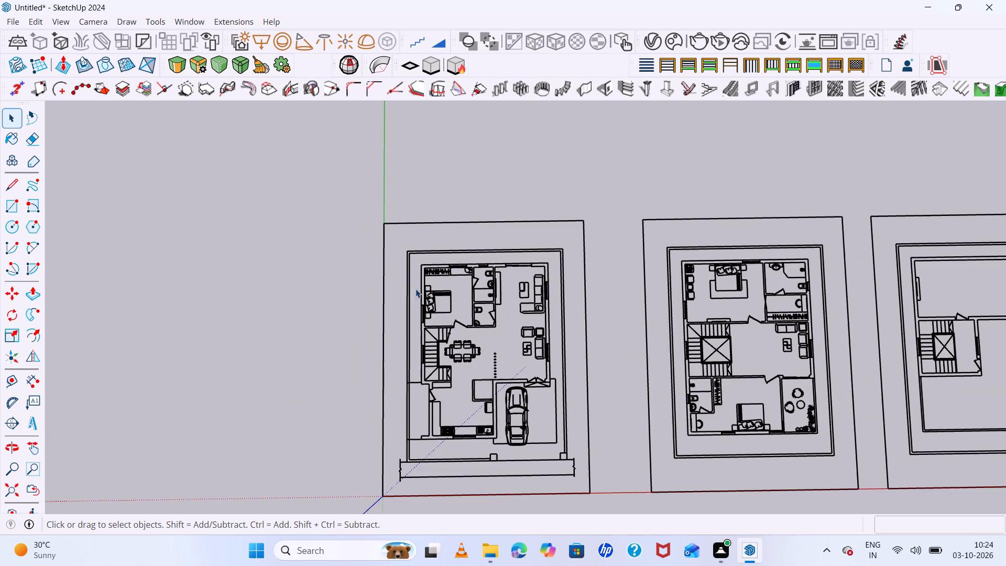
Draw a 1' 6" by 1' 6" rectangle over the gate pillar at the end of the first plan's front boundary wall.
{"action": "middle_click_drag", "start_coordinate": [485, 338], "coordinate": [494, 238]}
{"action": "scroll", "coordinate": [425, 503], "scroll_direction": "up", "scroll_amount": 8}
{"action": "scroll", "coordinate": [545, 443], "scroll_direction": "up", "scroll_amount": 8}
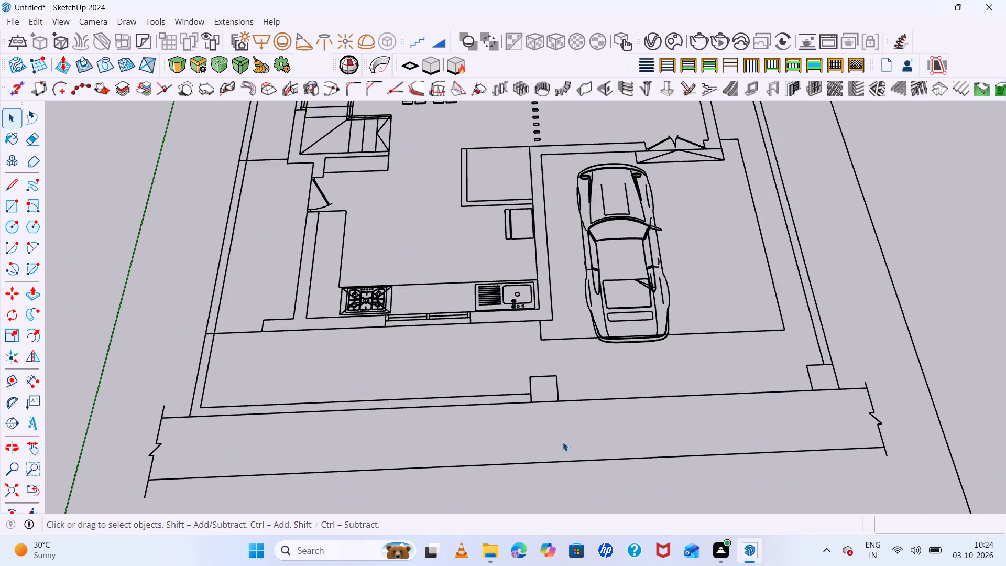
{"action": "scroll", "coordinate": [550, 396], "scroll_direction": "up", "scroll_amount": 9}
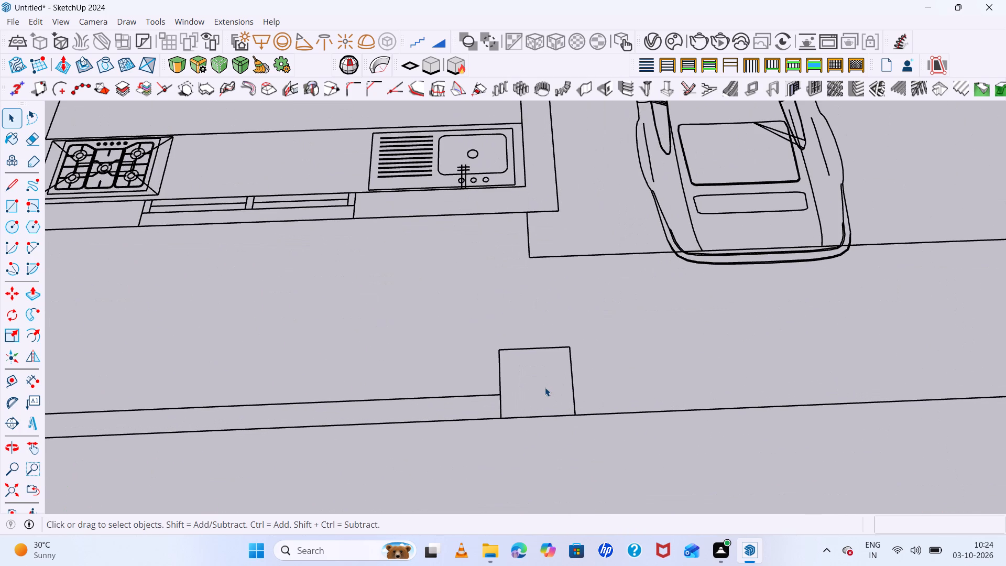
{"action": "key", "text": "r"}
{"action": "left_click", "coordinate": [500, 354]}
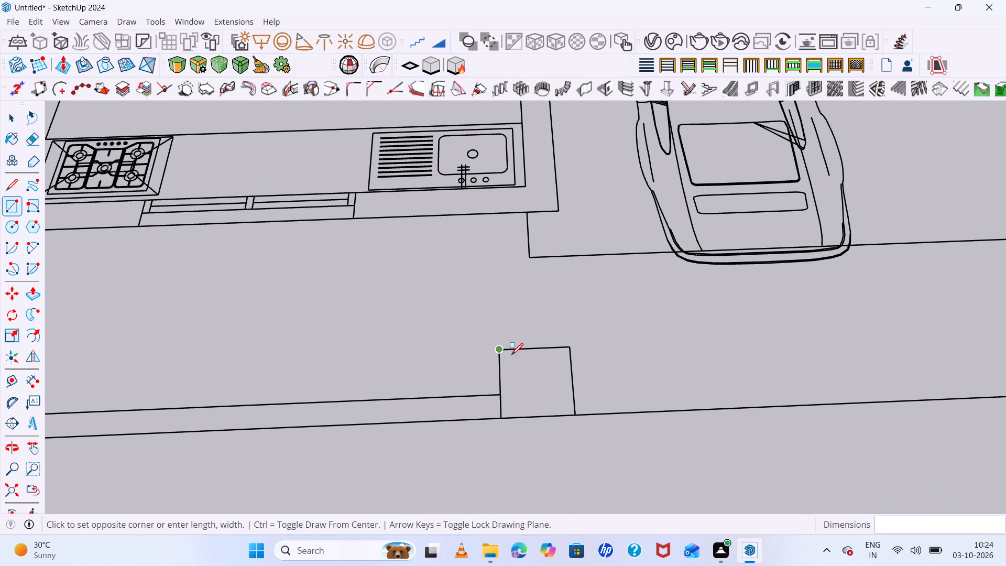
{"action": "left_click", "coordinate": [576, 417]}
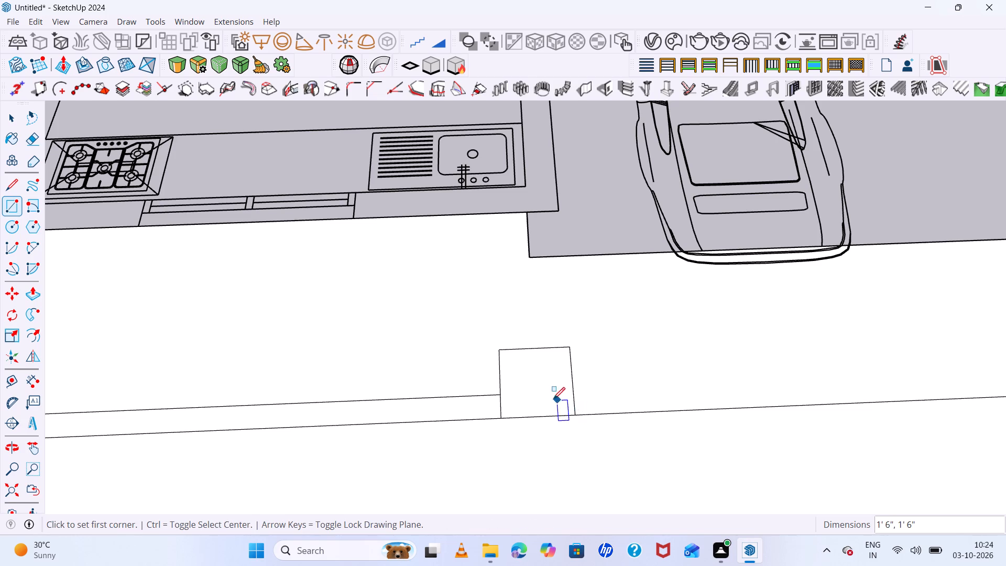
Cut the front yard face and the road strip face, keeping the boundary wall and gate pillar faces.
{"action": "scroll", "coordinate": [551, 371], "scroll_direction": "down", "scroll_amount": 8}
{"action": "key", "text": "space"}
{"action": "left_click", "coordinate": [591, 358]}
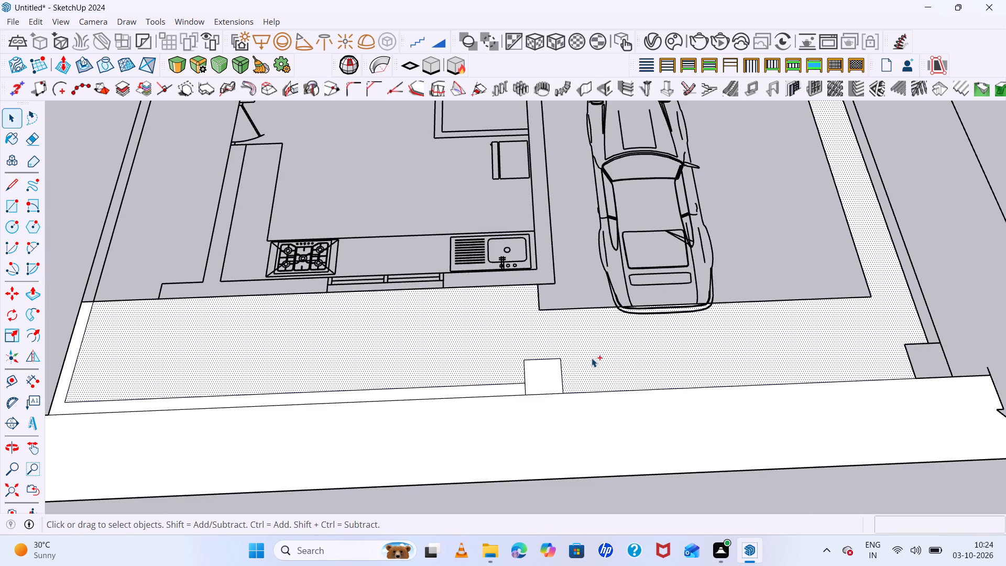
{"action": "key", "text": "ctrl+x"}
{"action": "left_click", "coordinate": [613, 439]}
{"action": "key", "text": "ctrl+x"}
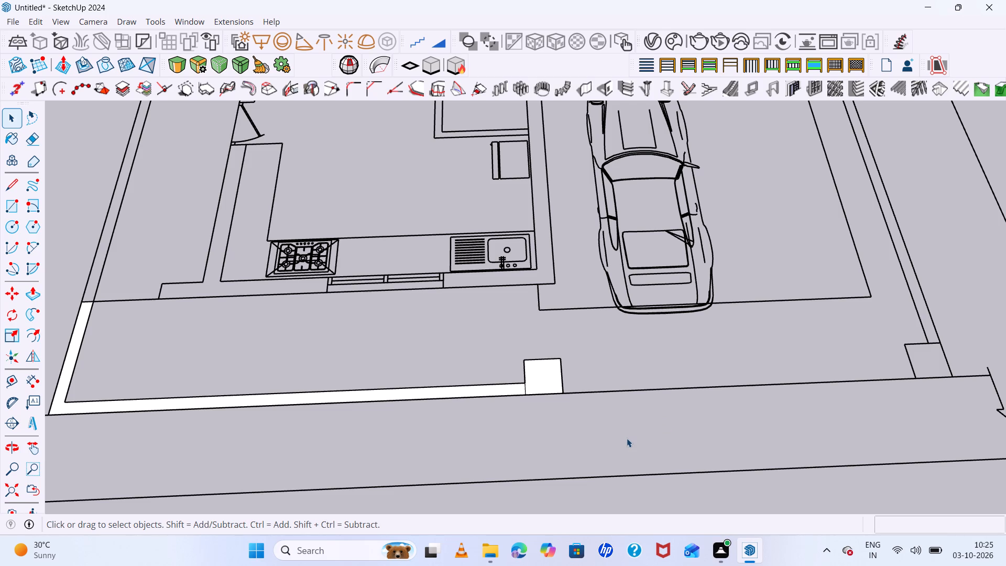
Draw a 6" by 12' 9" rectangle over the side boundary wall segment next to the kitchen passage.
{"action": "scroll", "coordinate": [348, 375], "scroll_direction": "down", "scroll_amount": 11}
{"action": "scroll", "coordinate": [263, 258], "scroll_direction": "up", "scroll_amount": 5}
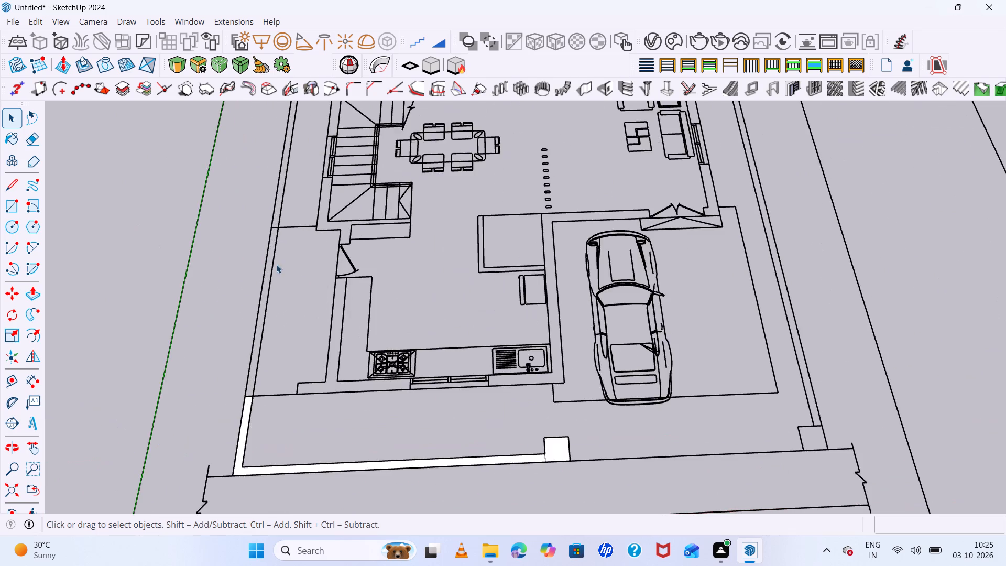
{"action": "scroll", "coordinate": [429, 300], "scroll_direction": "down", "scroll_amount": 4}
{"action": "scroll", "coordinate": [697, 312], "scroll_direction": "down", "scroll_amount": 5}
{"action": "scroll", "coordinate": [474, 268], "scroll_direction": "up", "scroll_amount": 9}
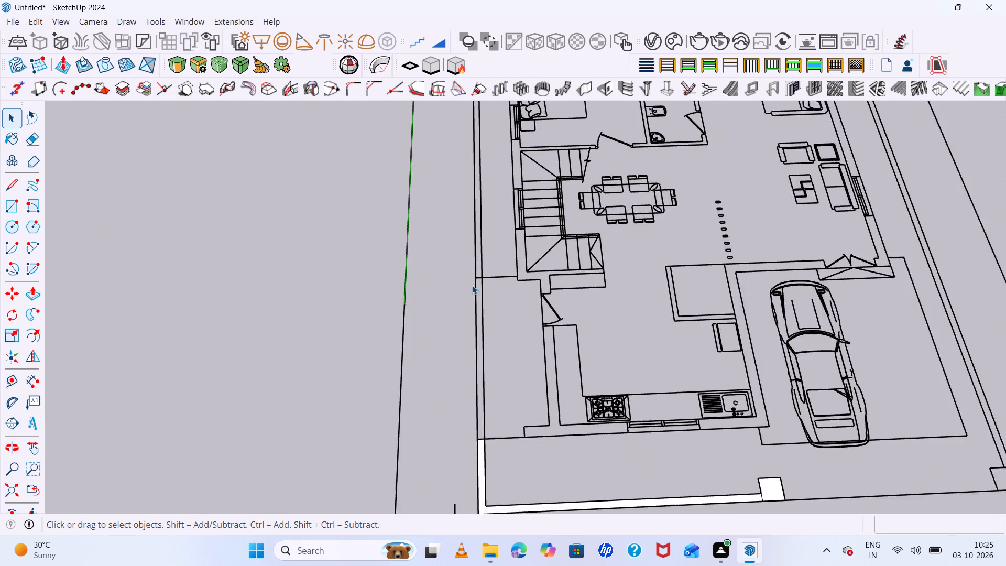
{"action": "key", "text": "r"}
{"action": "scroll", "coordinate": [487, 291], "scroll_direction": "up", "scroll_amount": 6}
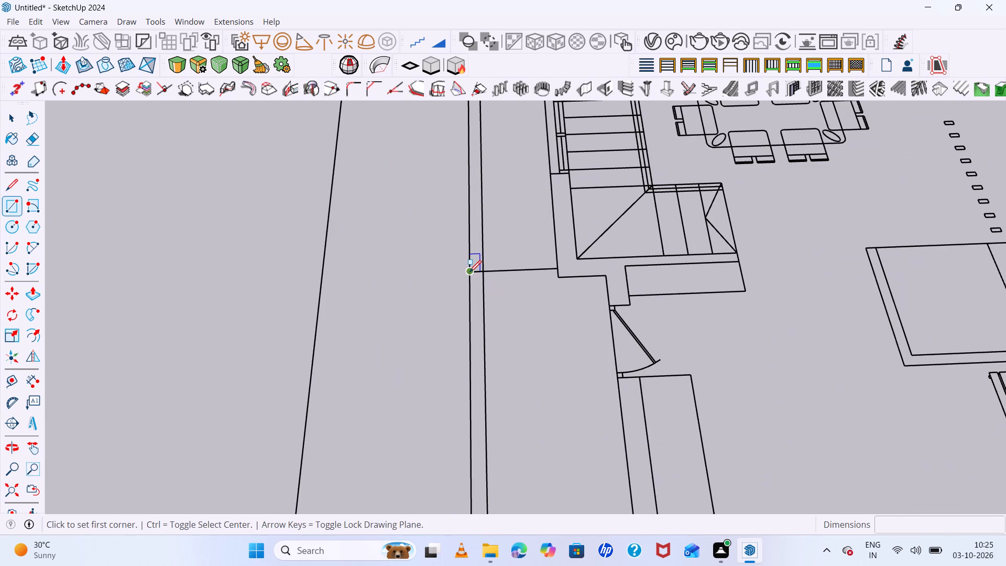
{"action": "left_click", "coordinate": [469, 272]}
{"action": "scroll", "coordinate": [550, 297], "scroll_direction": "down", "scroll_amount": 12}
{"action": "scroll", "coordinate": [532, 399], "scroll_direction": "up", "scroll_amount": 6}
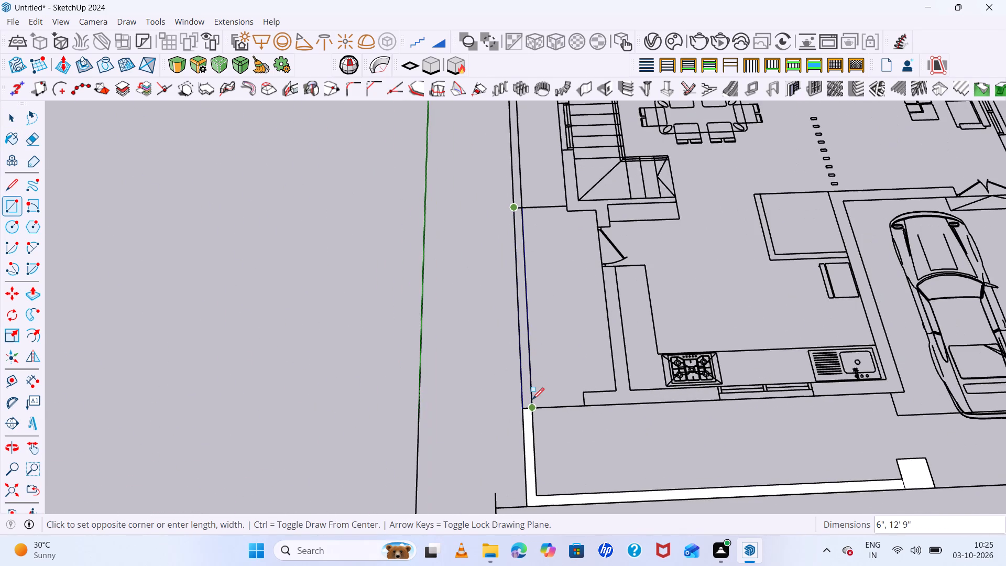
{"action": "left_click", "coordinate": [533, 404]}
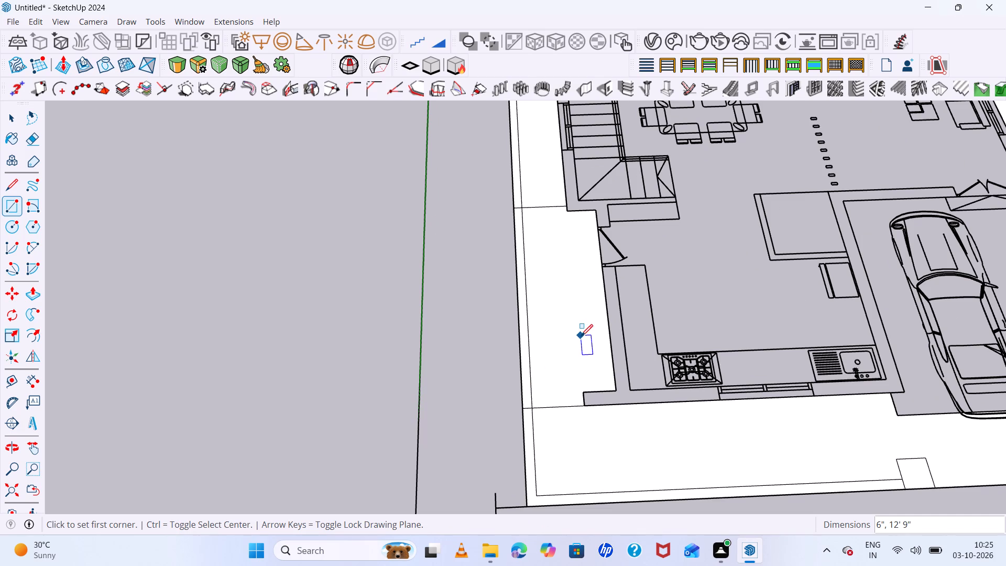
Cut the kitchen side passage face and the yard face in front of the house, keeping the boundary wall faces.
{"action": "key", "text": "space"}
{"action": "left_click", "coordinate": [568, 329]}
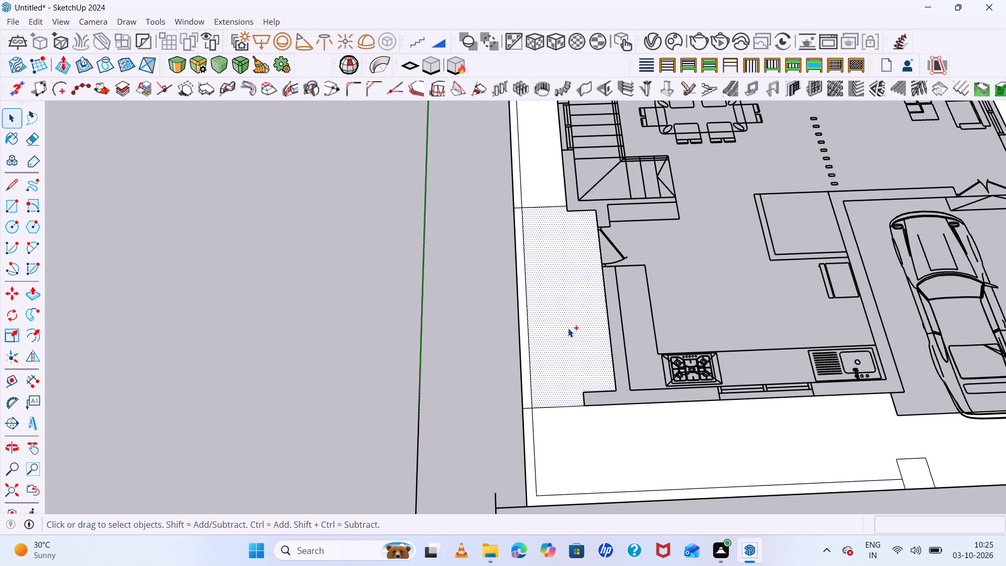
{"action": "key", "text": "ctrl+x"}
{"action": "left_click", "coordinate": [571, 467]}
{"action": "key", "text": "ctrl+x"}
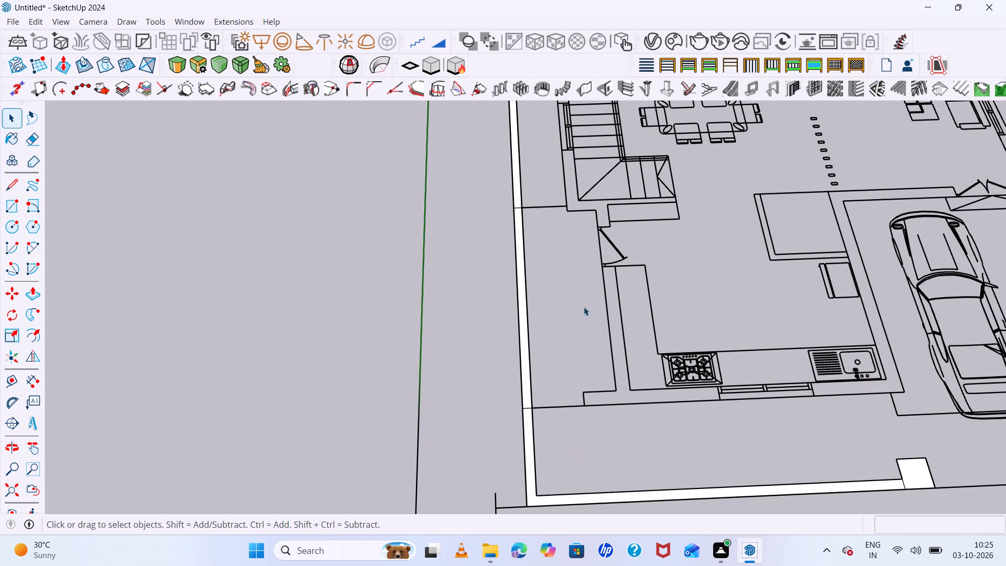
Draw a rectangle over the second gate pillar, at the corner of the boundary wall beside the car porch.
{"action": "scroll", "coordinate": [533, 243], "scroll_direction": "down", "scroll_amount": 20}
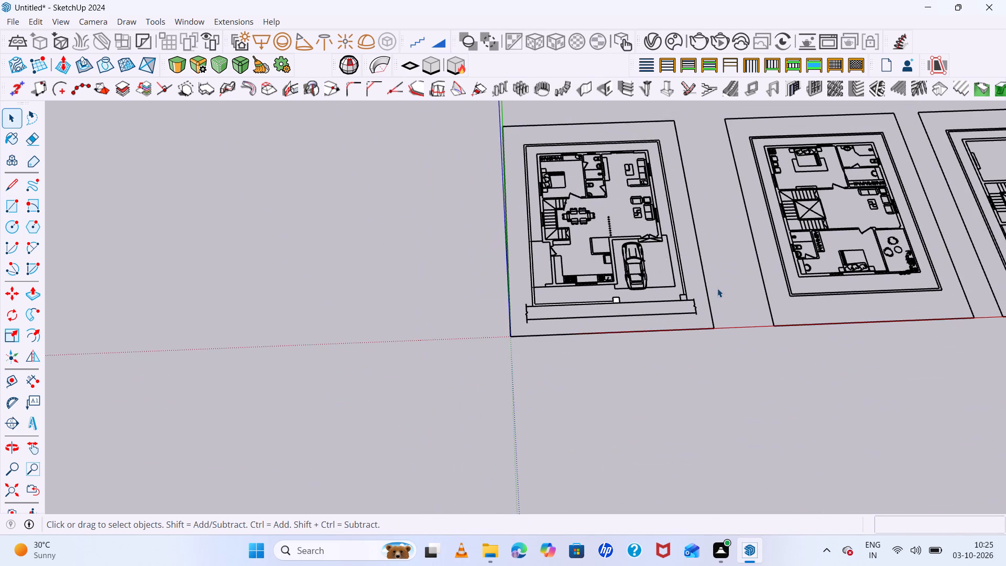
{"action": "scroll", "coordinate": [717, 281], "scroll_direction": "up", "scroll_amount": 4}
{"action": "scroll", "coordinate": [666, 293], "scroll_direction": "up", "scroll_amount": 12}
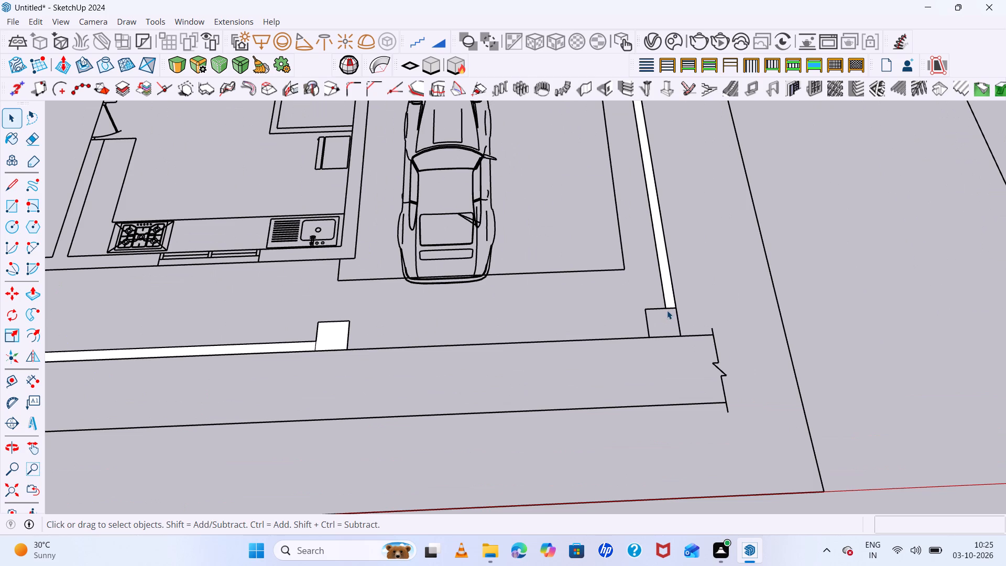
{"action": "key", "text": "r"}
{"action": "scroll", "coordinate": [664, 308], "scroll_direction": "up", "scroll_amount": 5}
{"action": "left_click", "coordinate": [640, 311]}
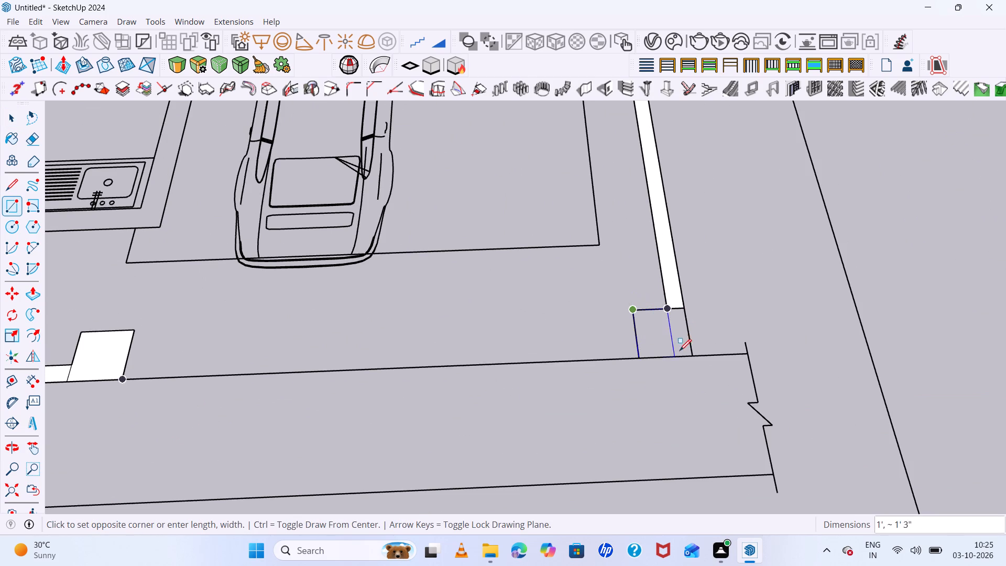
{"action": "left_click", "coordinate": [688, 353]}
Cut the front yard face around the two gate pillars and try to cut the road strip face.
{"action": "key", "text": "space"}
{"action": "left_click", "coordinate": [485, 292]}
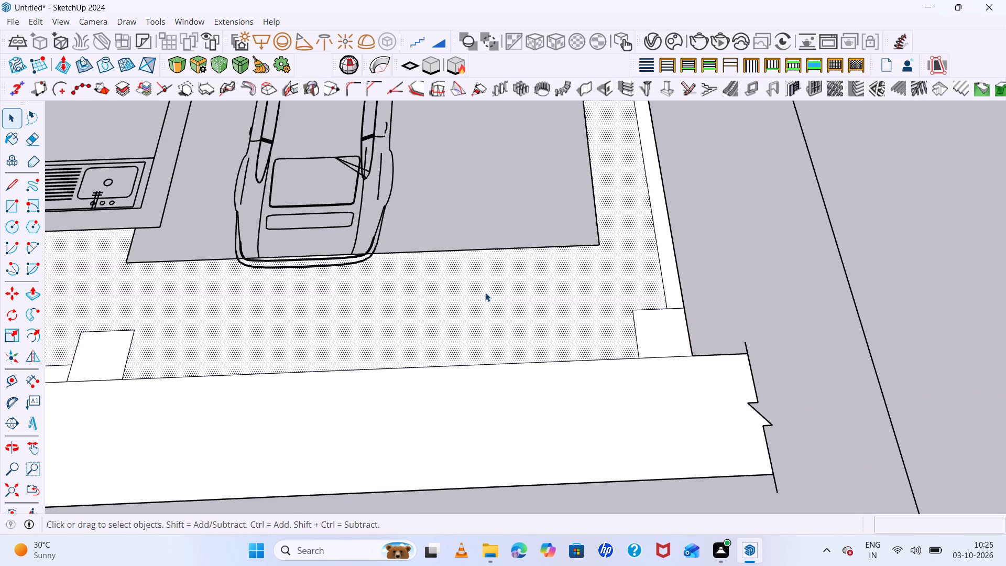
{"action": "key", "text": "ctrl+x"}
{"action": "left_click_drag", "start_coordinate": [496, 412], "coordinate": [501, 417]}
{"action": "key", "text": "ctrl+x"}
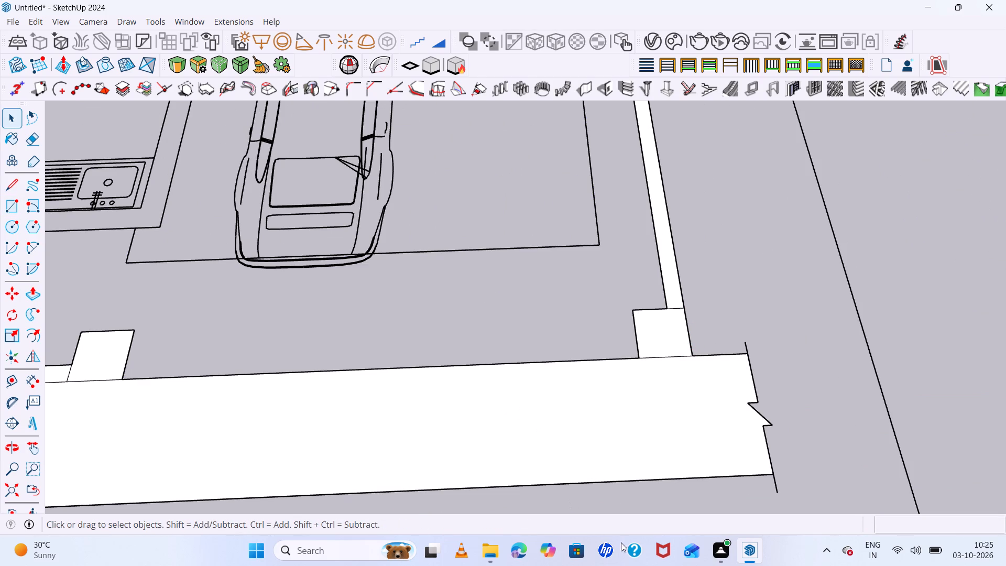
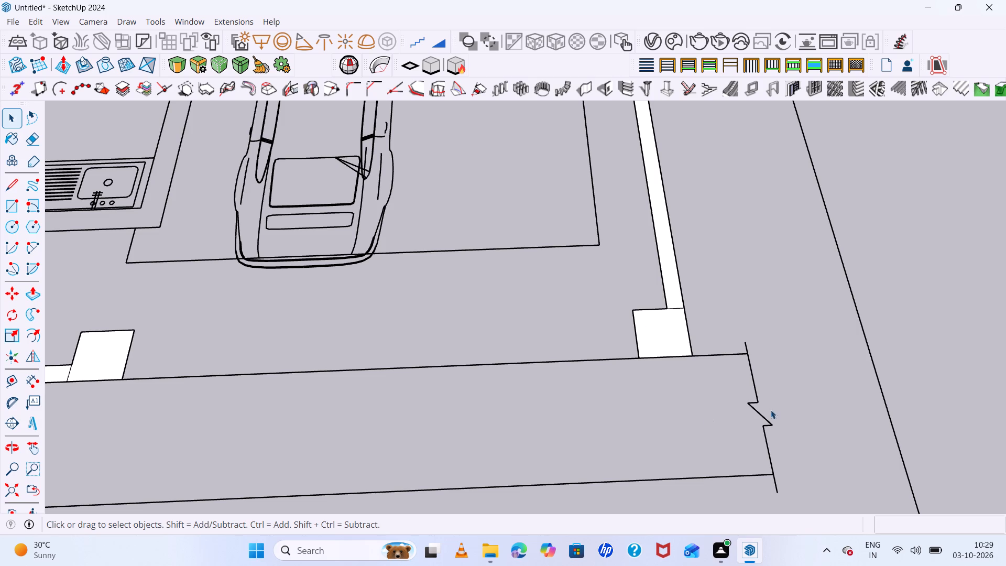
Examine the house walls of the first floor plan inside the finished boundary wall.
{"action": "scroll", "coordinate": [206, 309], "scroll_direction": "down", "scroll_amount": 20}
{"action": "scroll", "coordinate": [206, 309], "scroll_direction": "down", "scroll_amount": 9}
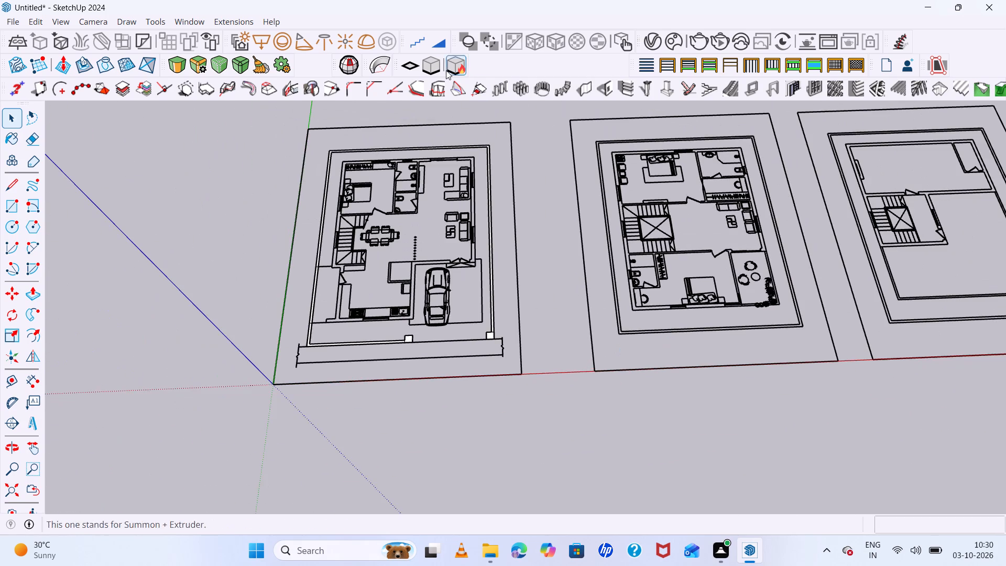
{"action": "scroll", "coordinate": [432, 97], "scroll_direction": "up", "scroll_amount": 14}
{"action": "scroll", "coordinate": [411, 165], "scroll_direction": "down", "scroll_amount": 7}
{"action": "scroll", "coordinate": [217, 509], "scroll_direction": "up", "scroll_amount": 7}
{"action": "scroll", "coordinate": [319, 464], "scroll_direction": "up", "scroll_amount": 8}
{"action": "scroll", "coordinate": [325, 455], "scroll_direction": "down", "scroll_amount": 13}
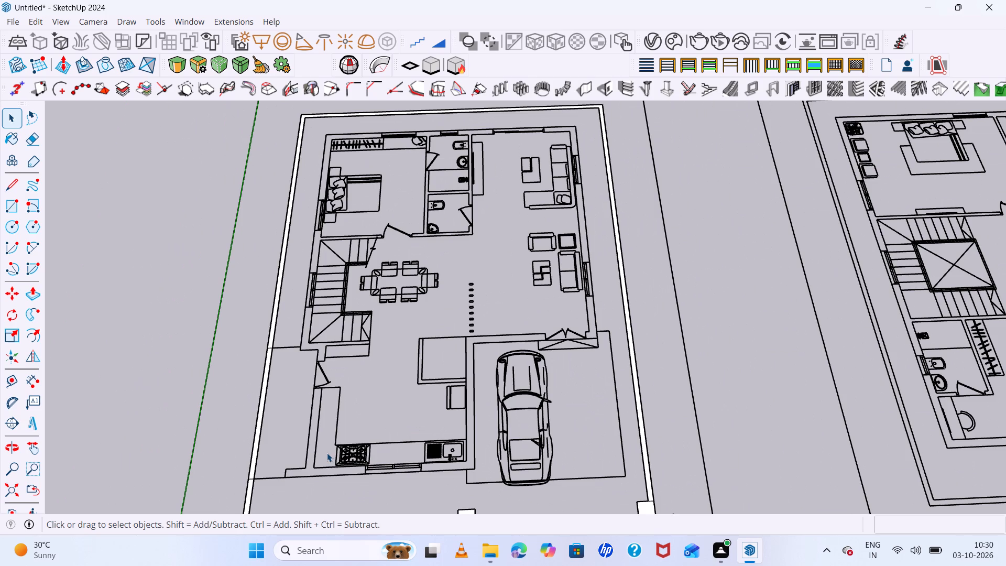
{"action": "scroll", "coordinate": [411, 480], "scroll_direction": "down", "scroll_amount": 2}
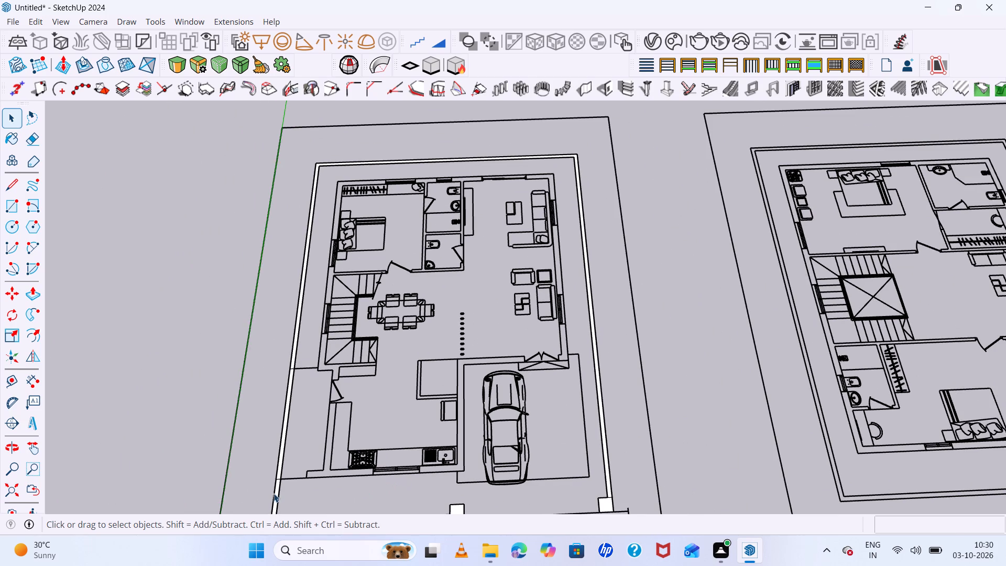
{"action": "scroll", "coordinate": [355, 190], "scroll_direction": "up", "scroll_amount": 5}
{"action": "middle_click_drag", "start_coordinate": [485, 209], "coordinate": [491, 227]}
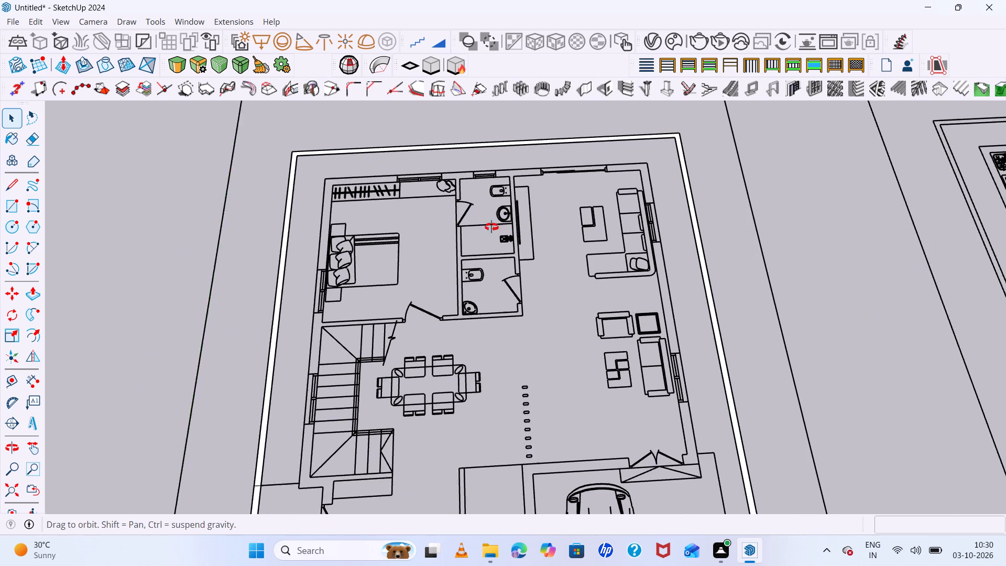
{"action": "middle_click_drag", "start_coordinate": [491, 227], "coordinate": [477, 197]}
{"action": "scroll", "coordinate": [478, 195], "scroll_direction": "down", "scroll_amount": 12}
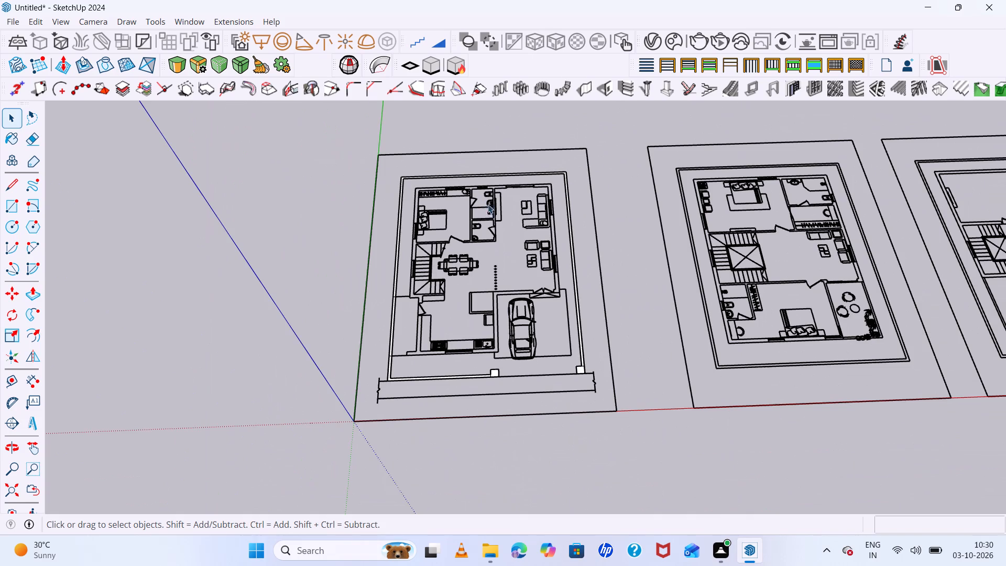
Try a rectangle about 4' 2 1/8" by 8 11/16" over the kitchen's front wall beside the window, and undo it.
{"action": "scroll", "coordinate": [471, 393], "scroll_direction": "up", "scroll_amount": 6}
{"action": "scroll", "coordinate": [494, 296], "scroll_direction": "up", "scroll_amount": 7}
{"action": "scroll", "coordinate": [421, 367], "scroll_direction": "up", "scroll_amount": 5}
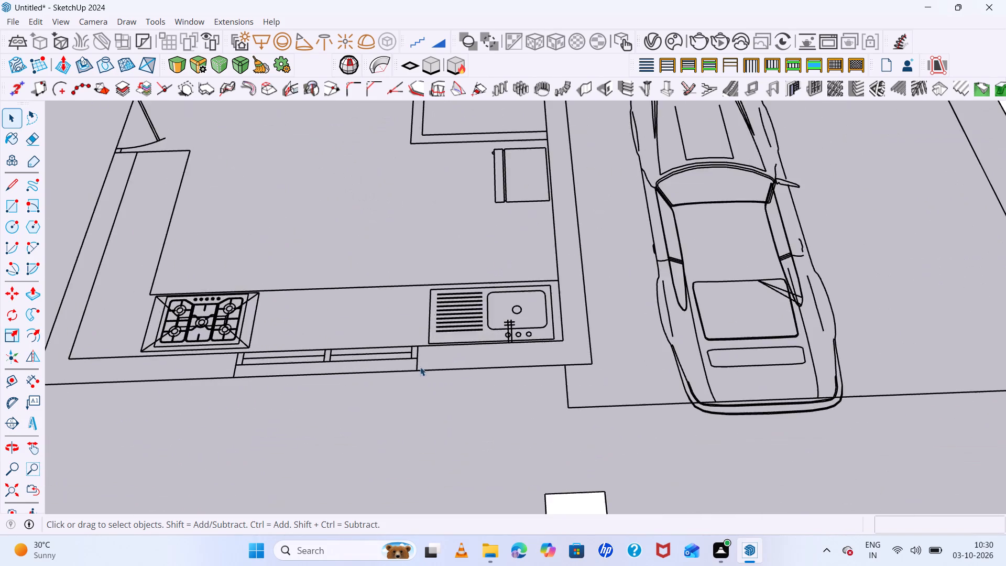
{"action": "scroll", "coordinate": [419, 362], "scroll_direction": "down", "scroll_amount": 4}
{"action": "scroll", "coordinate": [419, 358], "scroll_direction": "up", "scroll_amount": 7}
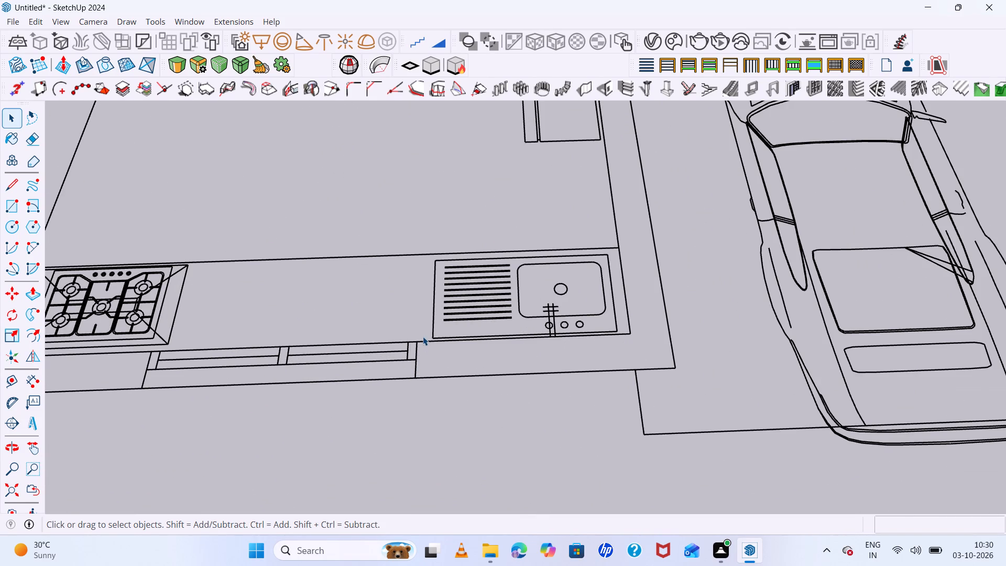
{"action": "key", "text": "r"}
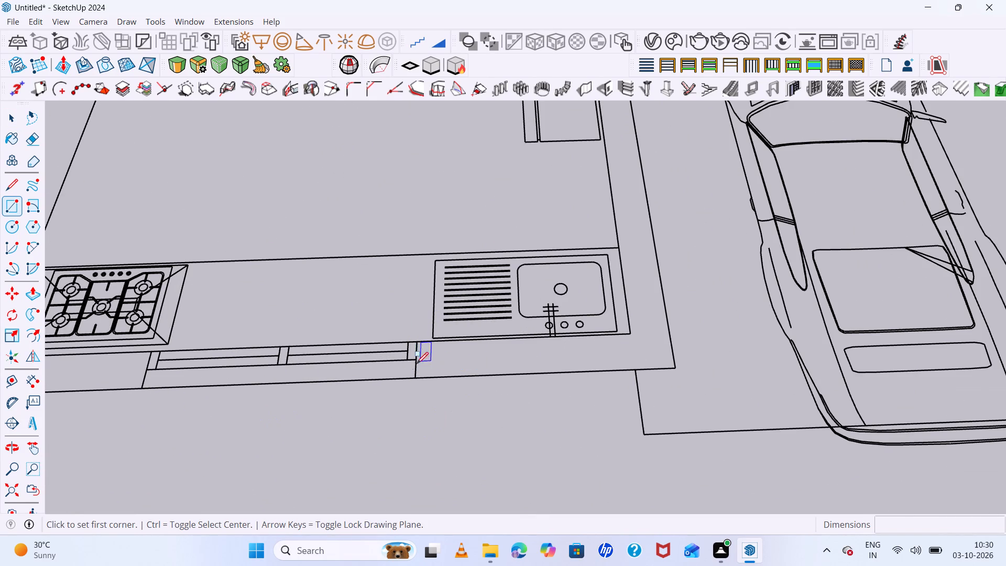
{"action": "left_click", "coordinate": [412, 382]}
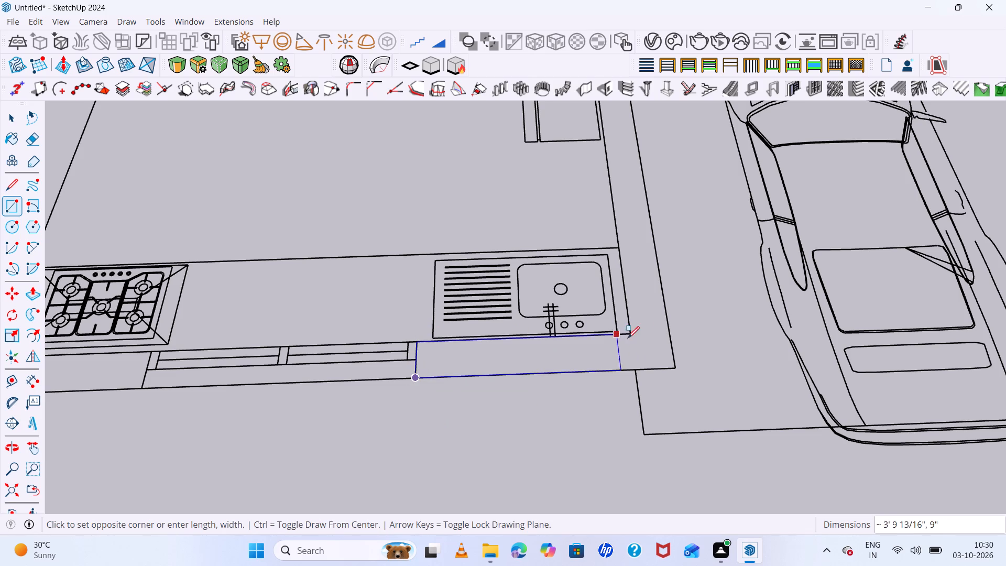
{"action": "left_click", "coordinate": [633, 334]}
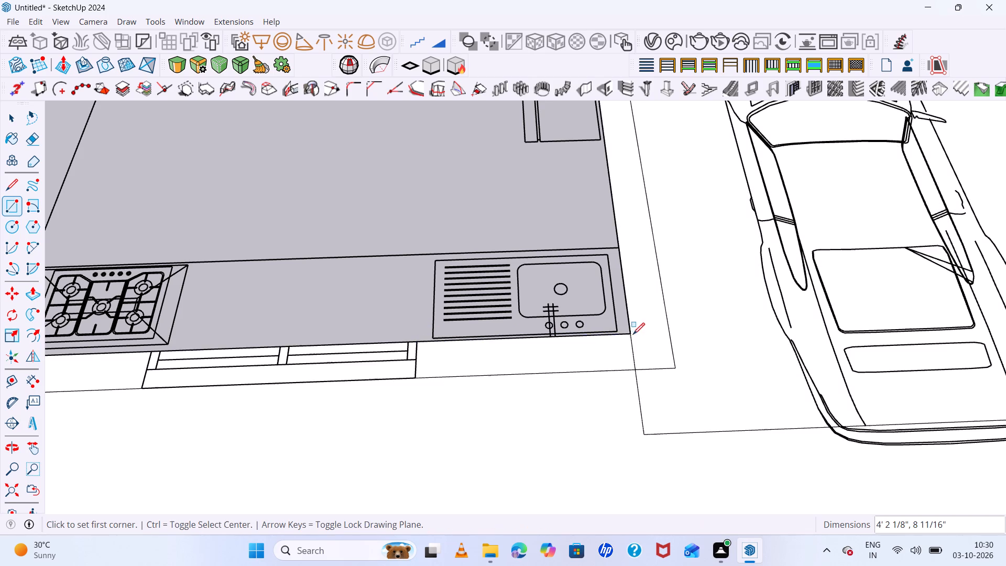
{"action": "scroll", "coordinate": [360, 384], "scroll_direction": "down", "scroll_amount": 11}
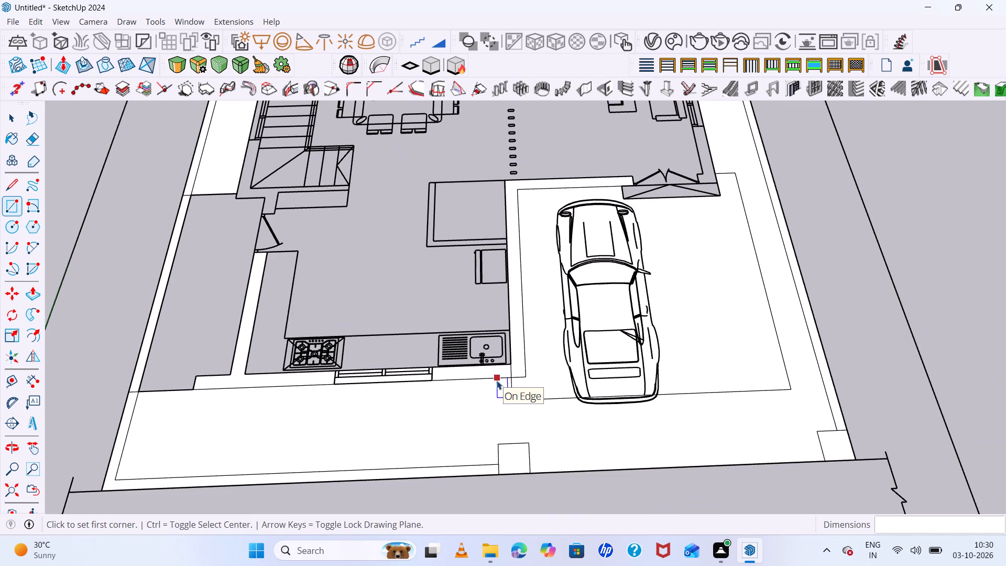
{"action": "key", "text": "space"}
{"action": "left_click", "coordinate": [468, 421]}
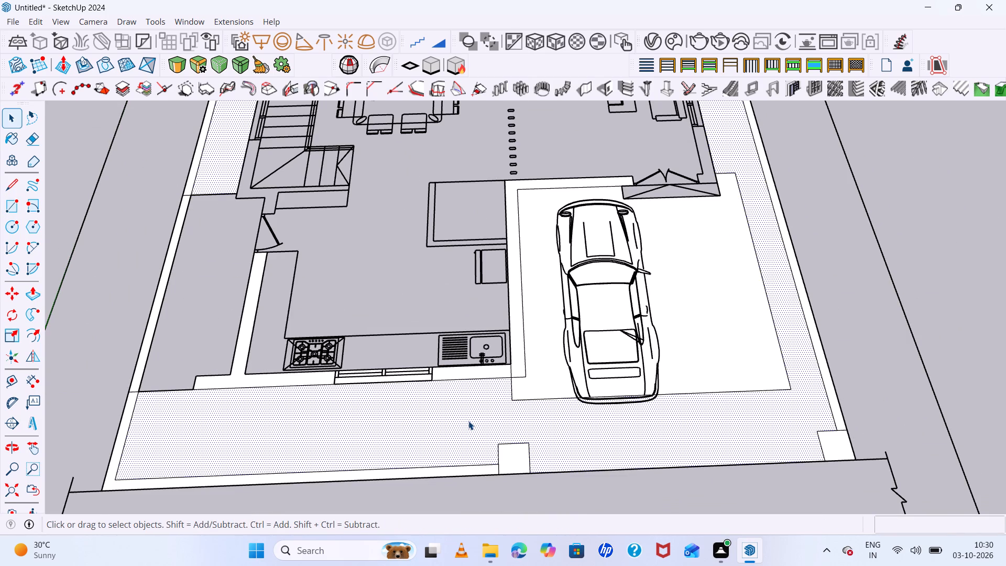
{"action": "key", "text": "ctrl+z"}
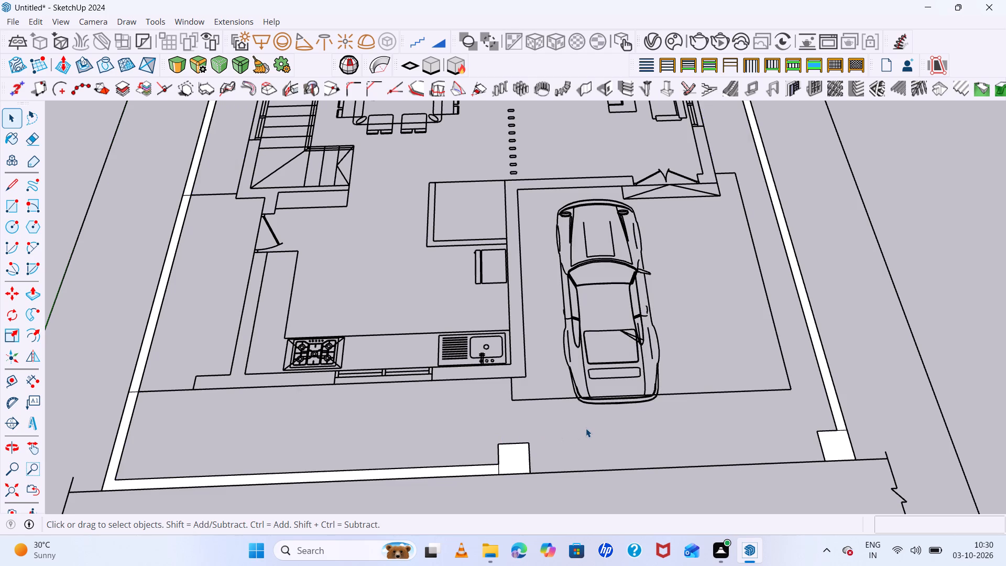
Draw a rectangle over the kitchen's front wall segment, from the window's edge to the inner corner behind the sink.
{"action": "scroll", "coordinate": [568, 431], "scroll_direction": "up", "scroll_amount": 1}
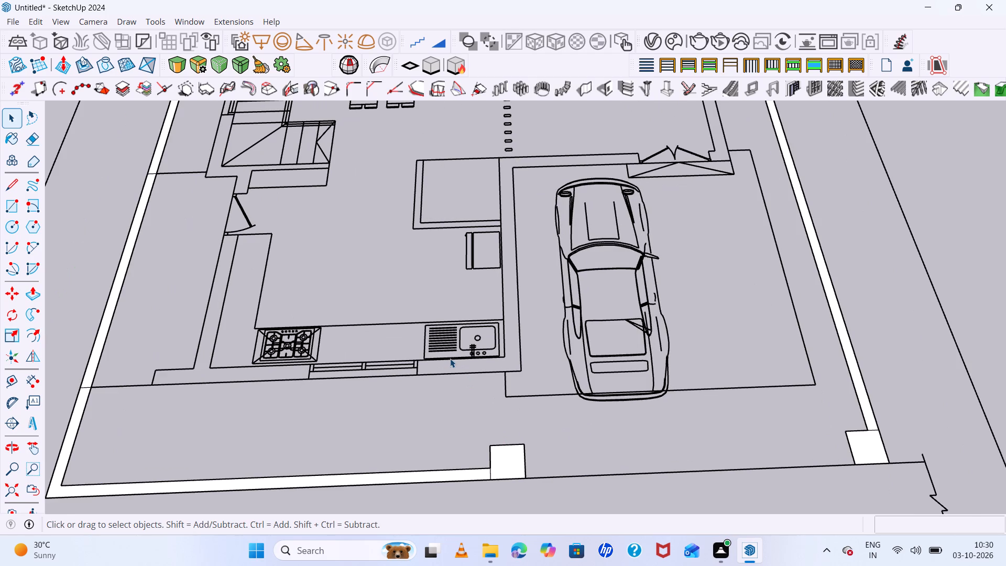
{"action": "key", "text": "r"}
{"action": "scroll", "coordinate": [424, 368], "scroll_direction": "up", "scroll_amount": 5}
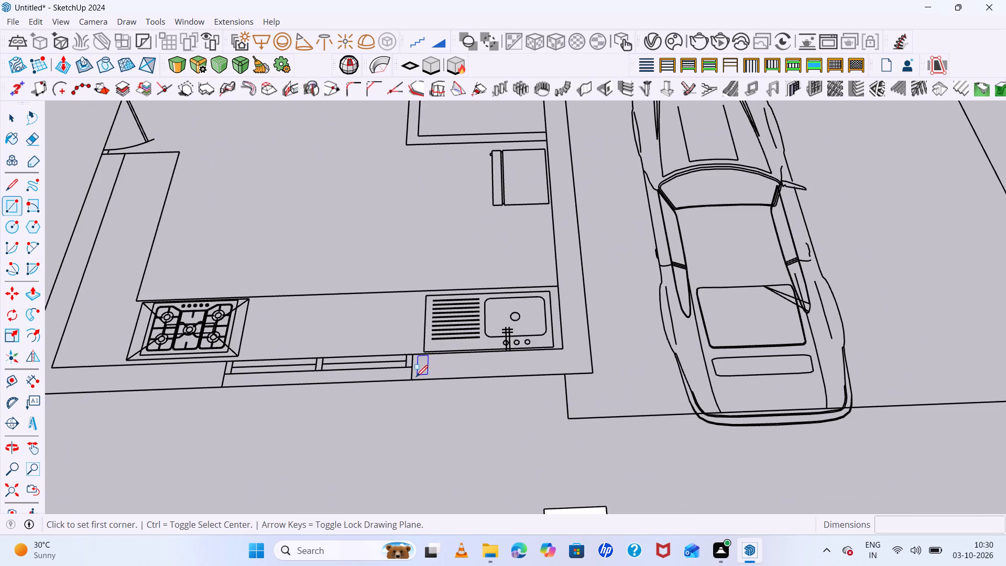
{"action": "left_click", "coordinate": [415, 378]}
{"action": "key", "text": "space"}
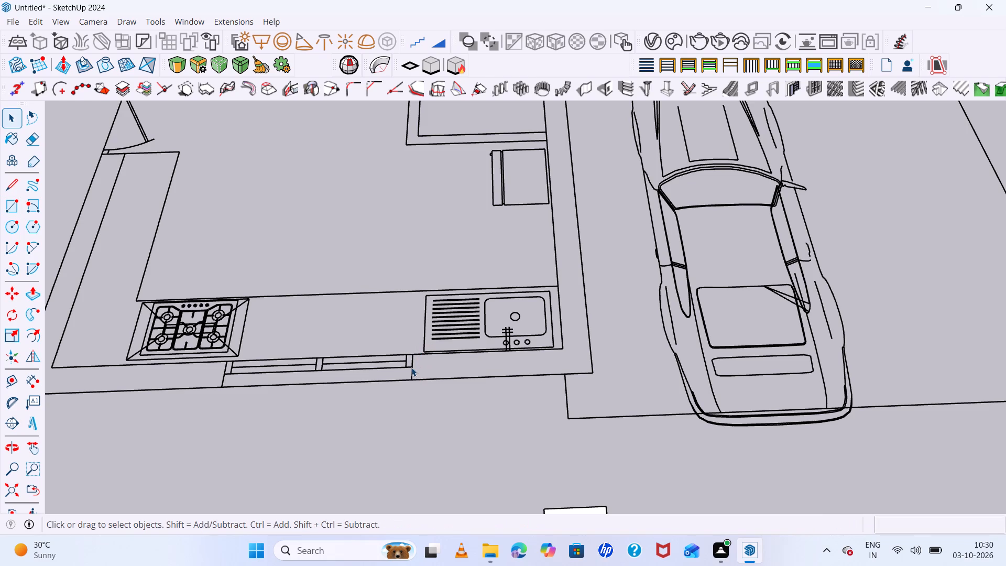
{"action": "key", "text": "r"}
{"action": "scroll", "coordinate": [393, 384], "scroll_direction": "up", "scroll_amount": 6}
{"action": "left_click", "coordinate": [429, 374]}
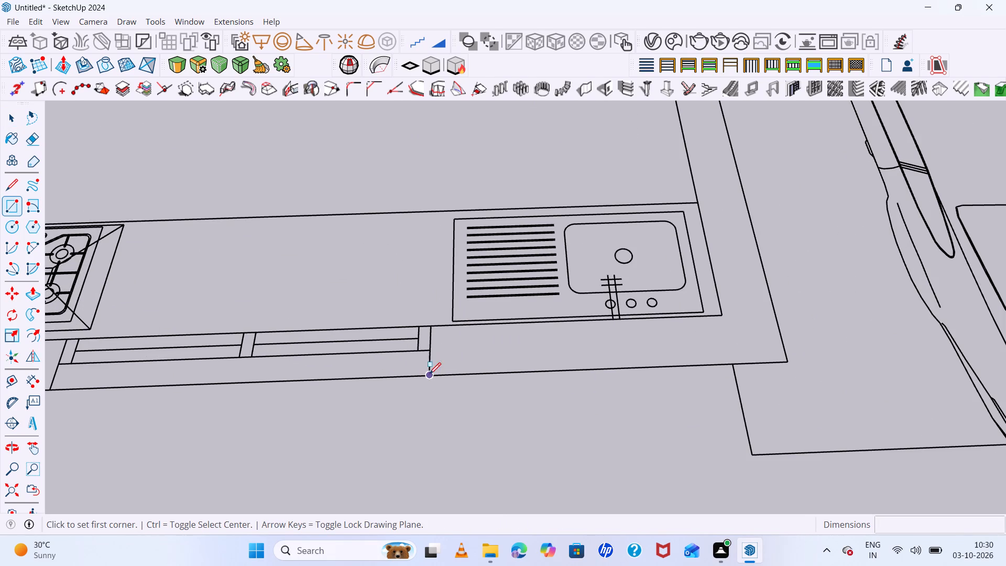
{"action": "left_click", "coordinate": [723, 312]}
Cut the yard face in front of the kitchen and the car porch face, keeping the wall faces.
{"action": "scroll", "coordinate": [539, 333], "scroll_direction": "down", "scroll_amount": 7}
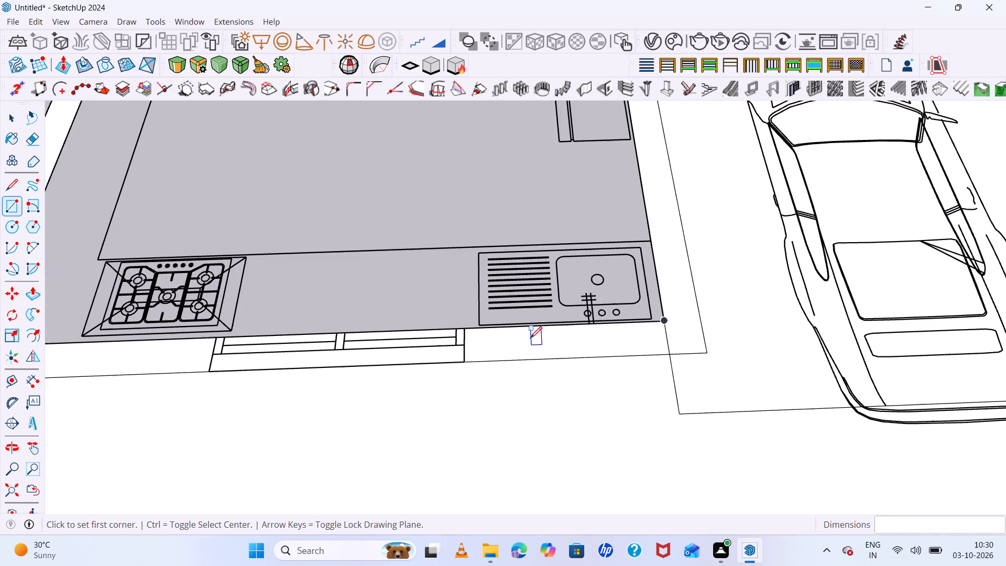
{"action": "key", "text": "space"}
{"action": "left_click", "coordinate": [706, 416]}
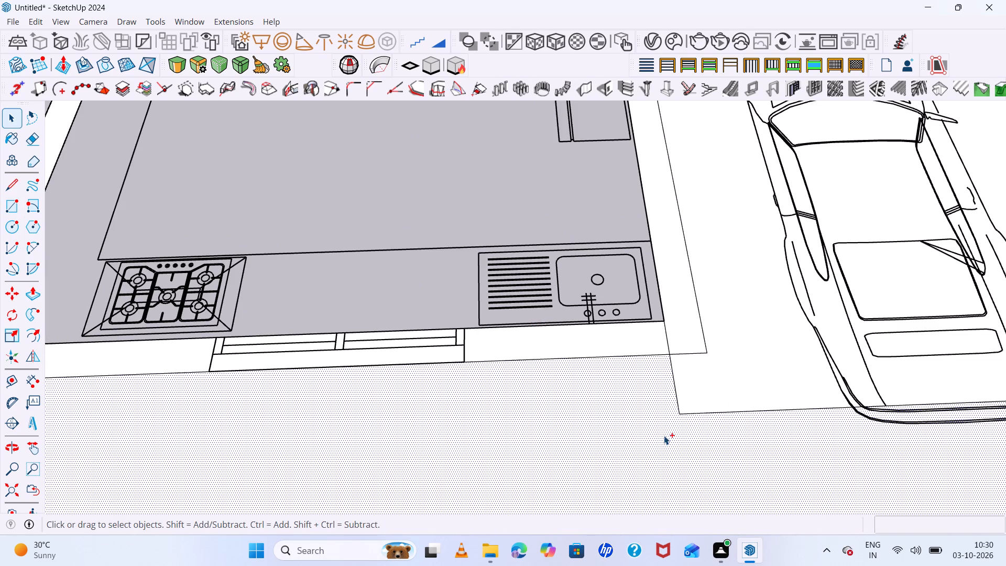
{"action": "key", "text": "ctrl+x"}
{"action": "left_click", "coordinate": [740, 358]}
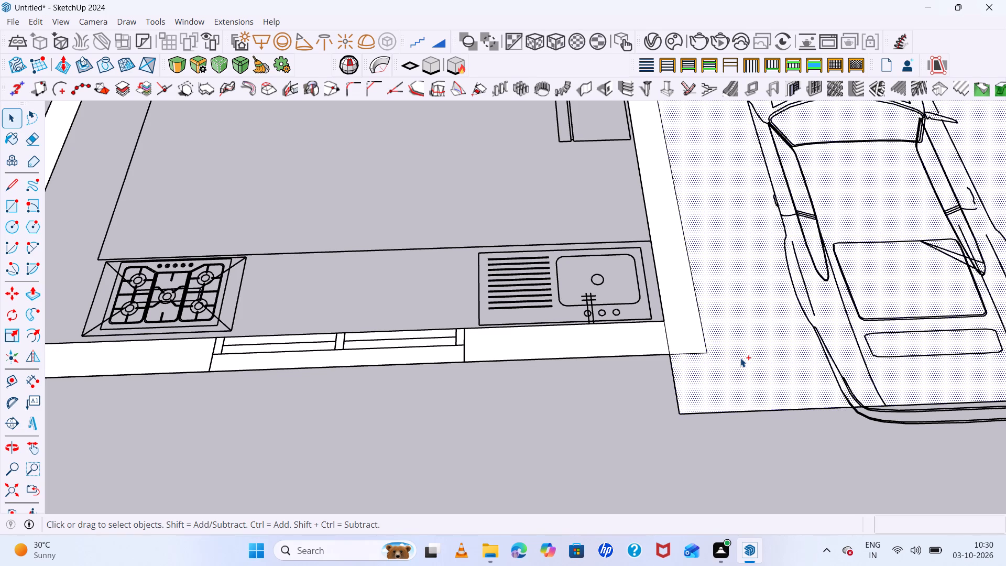
{"action": "key", "text": "ctrl+x"}
{"action": "scroll", "coordinate": [627, 372], "scroll_direction": "down", "scroll_amount": 19}
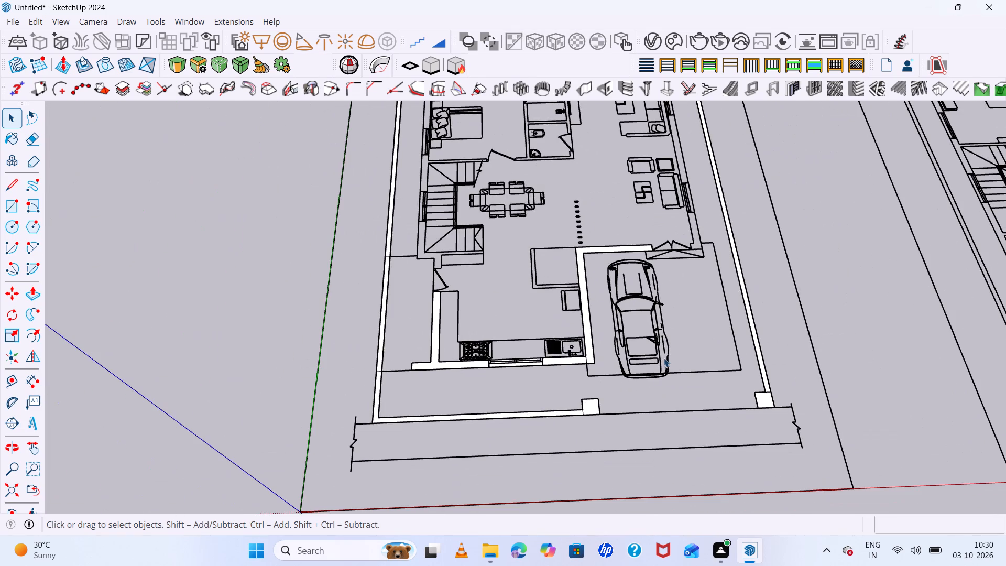
Draw a rectangle over the wall jamb beside the main entrance double door, at the end of the living room's side wall.
{"action": "middle_click_drag", "start_coordinate": [666, 366], "coordinate": [689, 436]}
{"action": "scroll", "coordinate": [628, 339], "scroll_direction": "down", "scroll_amount": 7}
{"action": "scroll", "coordinate": [668, 304], "scroll_direction": "down", "scroll_amount": 4}
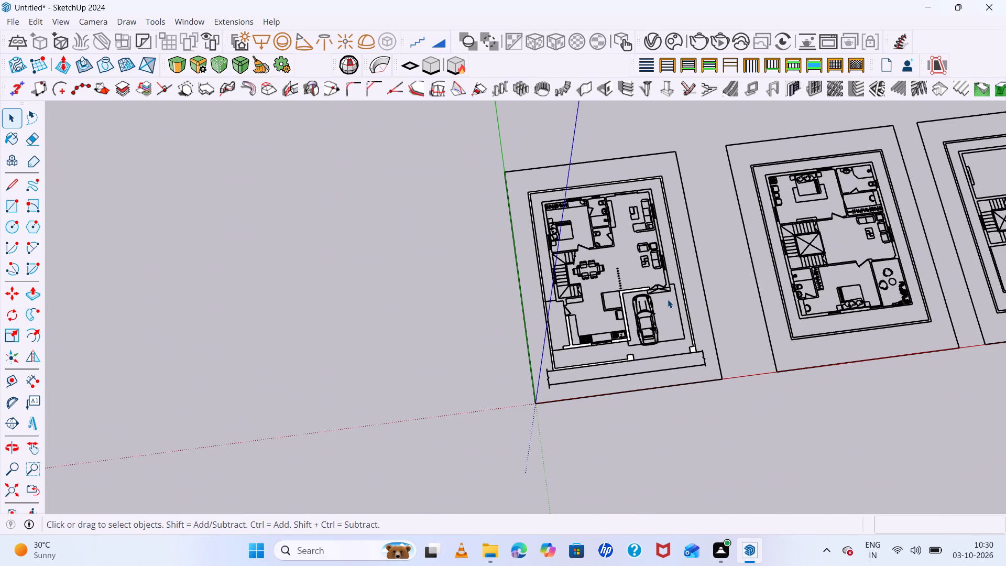
{"action": "scroll", "coordinate": [668, 156], "scroll_direction": "up", "scroll_amount": 6}
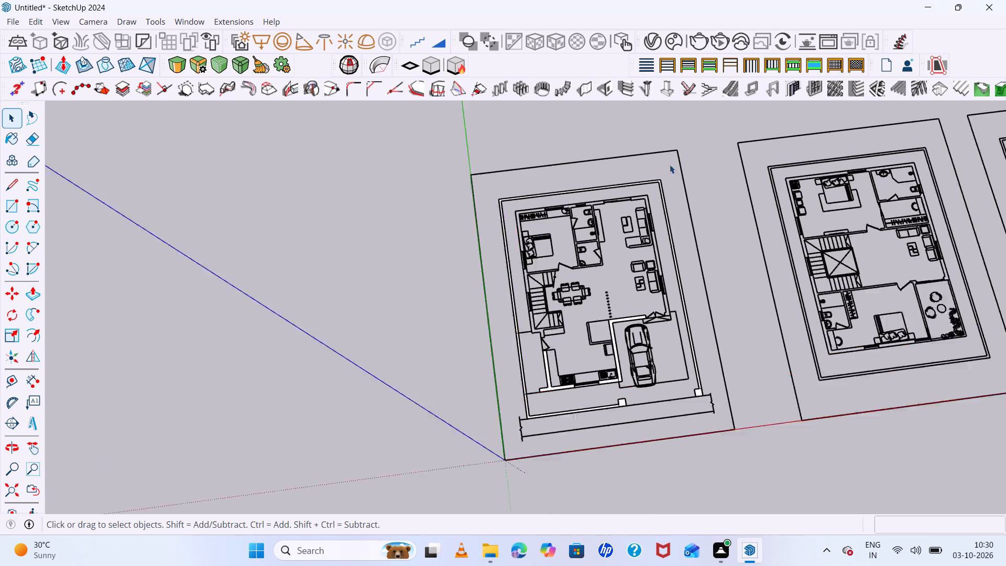
{"action": "scroll", "coordinate": [657, 222], "scroll_direction": "up", "scroll_amount": 7}
{"action": "scroll", "coordinate": [657, 223], "scroll_direction": "down", "scroll_amount": 6}
{"action": "middle_click_drag", "start_coordinate": [705, 244], "coordinate": [706, 278]}
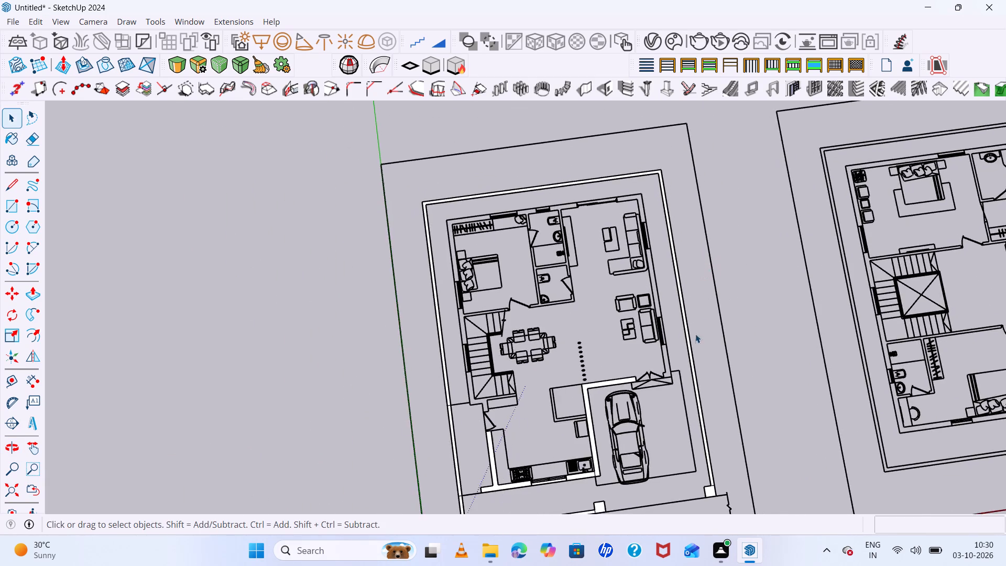
{"action": "scroll", "coordinate": [694, 339], "scroll_direction": "up", "scroll_amount": 19}
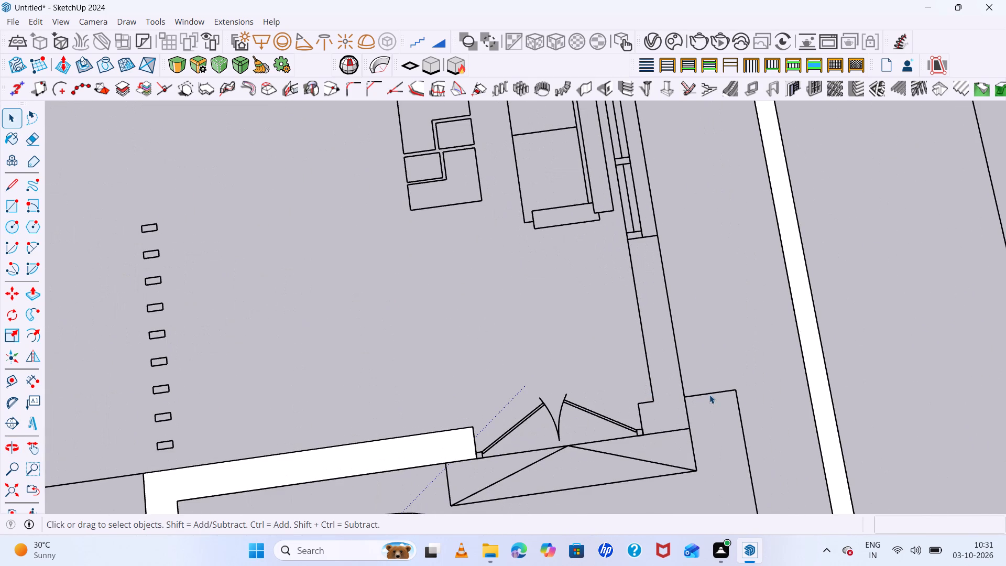
{"action": "key", "text": "r"}
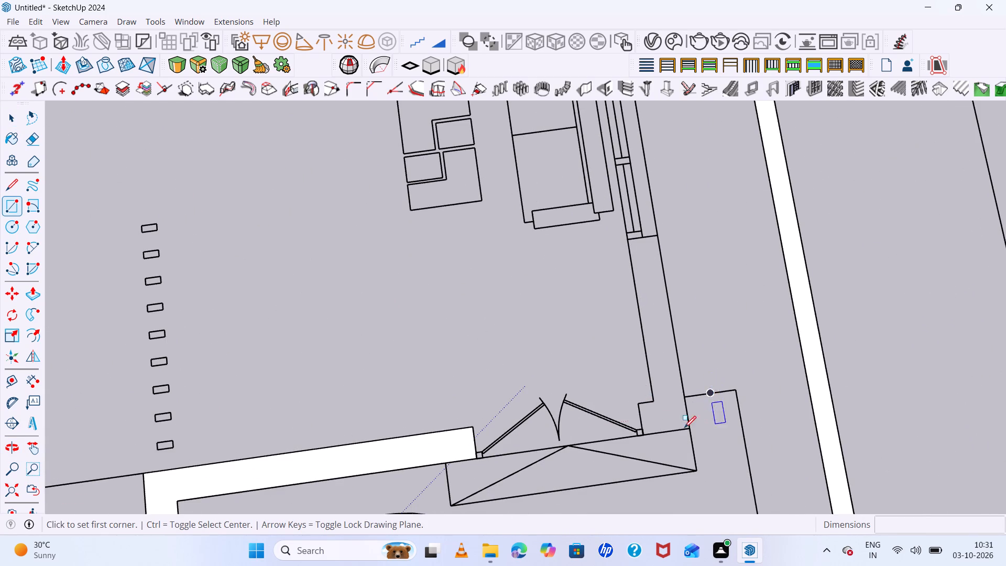
{"action": "scroll", "coordinate": [683, 427], "scroll_direction": "up", "scroll_amount": 6}
{"action": "left_click", "coordinate": [607, 441]}
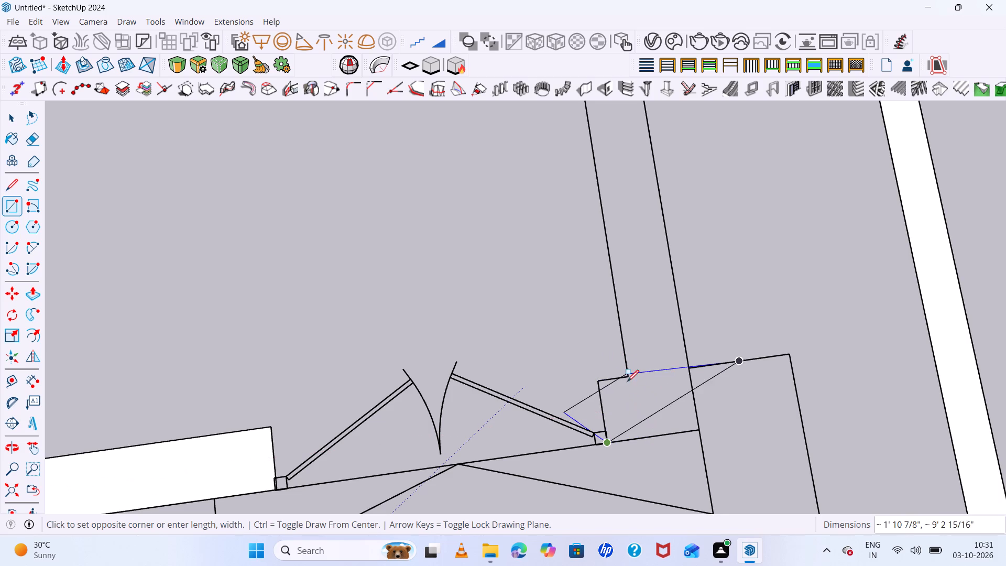
{"action": "left_click", "coordinate": [631, 380]}
{"action": "scroll", "coordinate": [658, 403], "scroll_direction": "down", "scroll_amount": 7}
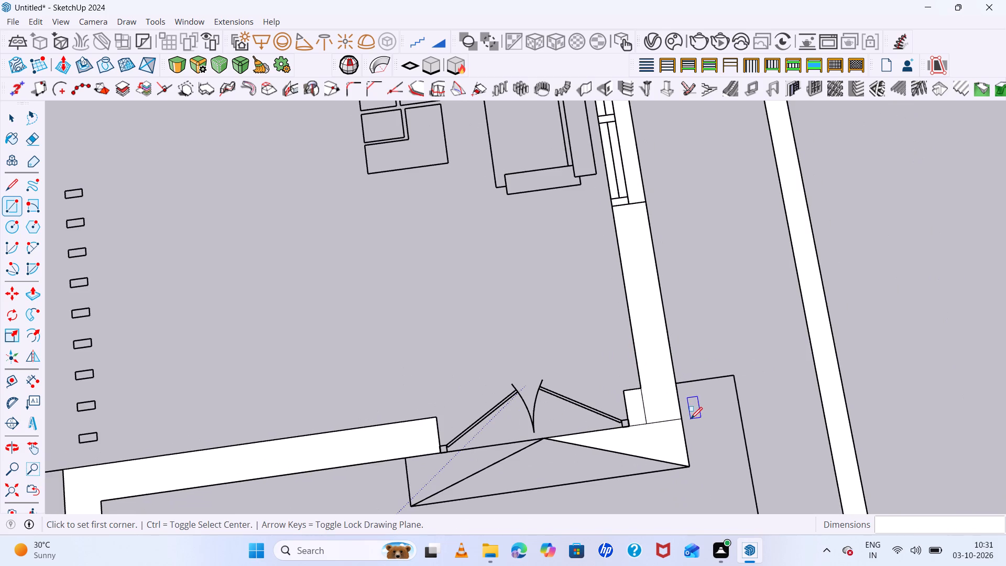
Cut the triangular face in front of the main entrance door, keeping the adjoining living room wall faces.
{"action": "key", "text": "space"}
{"action": "left_click", "coordinate": [661, 439]}
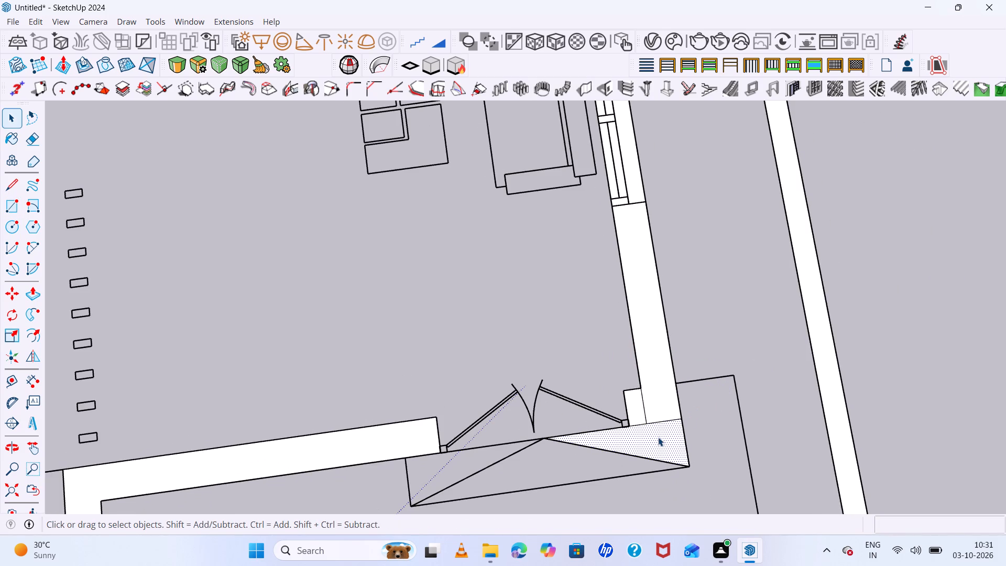
{"action": "key", "text": "ctrl+z"}
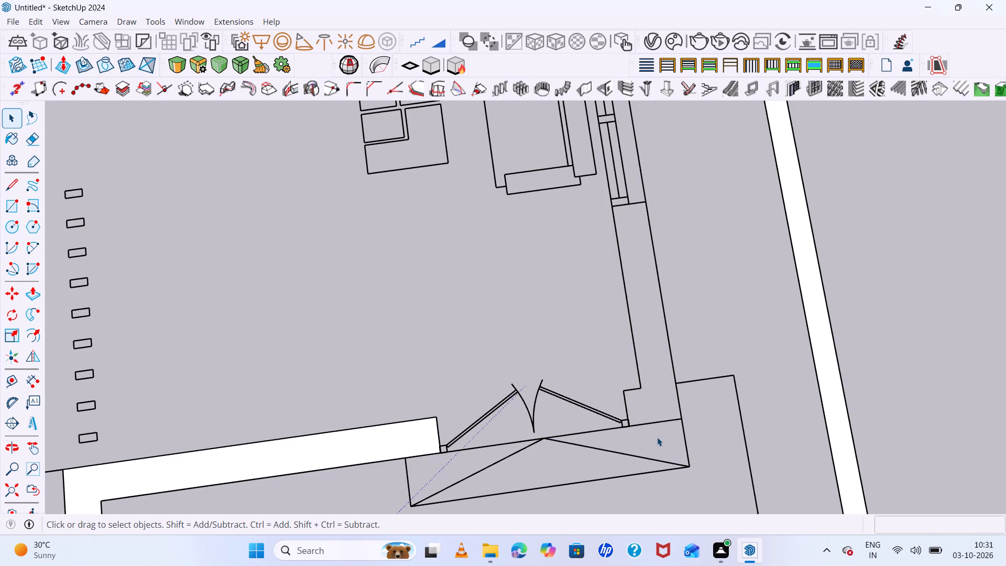
{"action": "key", "text": "ctrl+y"}
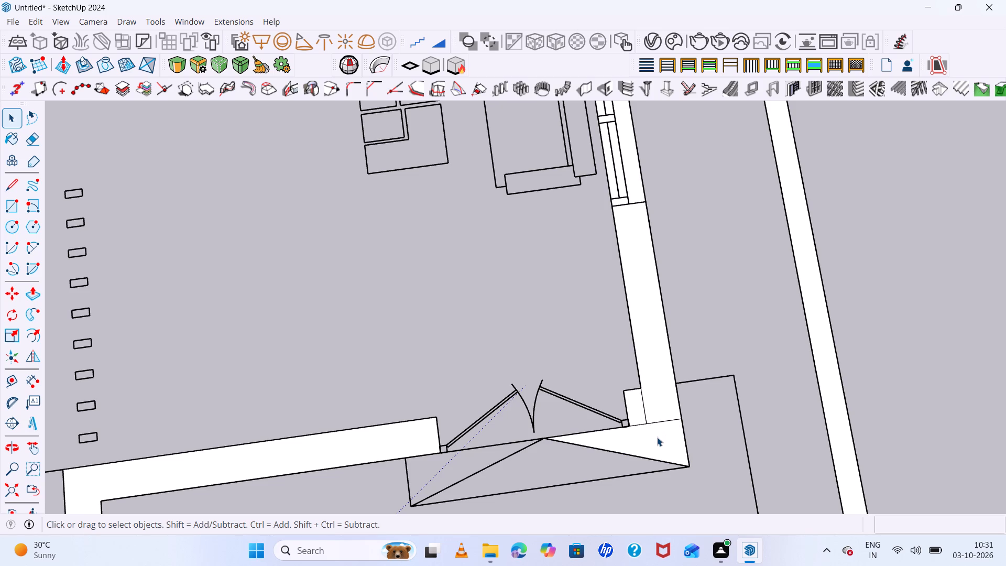
{"action": "left_click", "coordinate": [654, 435]}
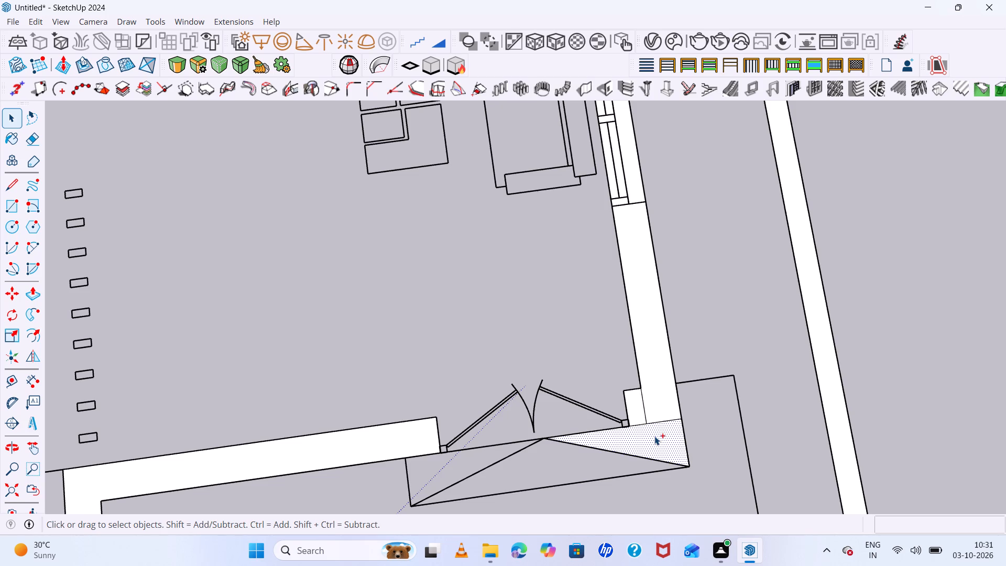
{"action": "key", "text": "ctrl+x"}
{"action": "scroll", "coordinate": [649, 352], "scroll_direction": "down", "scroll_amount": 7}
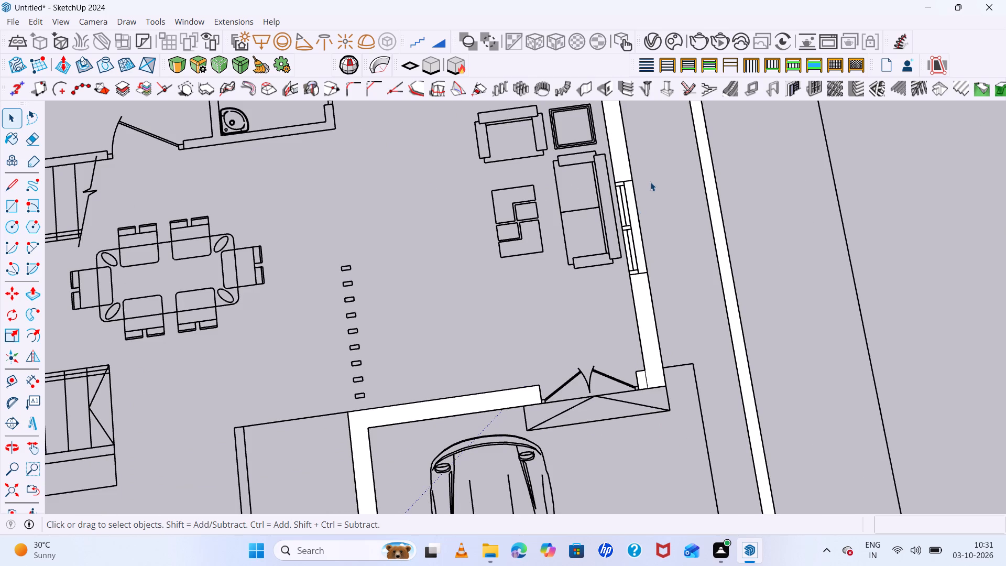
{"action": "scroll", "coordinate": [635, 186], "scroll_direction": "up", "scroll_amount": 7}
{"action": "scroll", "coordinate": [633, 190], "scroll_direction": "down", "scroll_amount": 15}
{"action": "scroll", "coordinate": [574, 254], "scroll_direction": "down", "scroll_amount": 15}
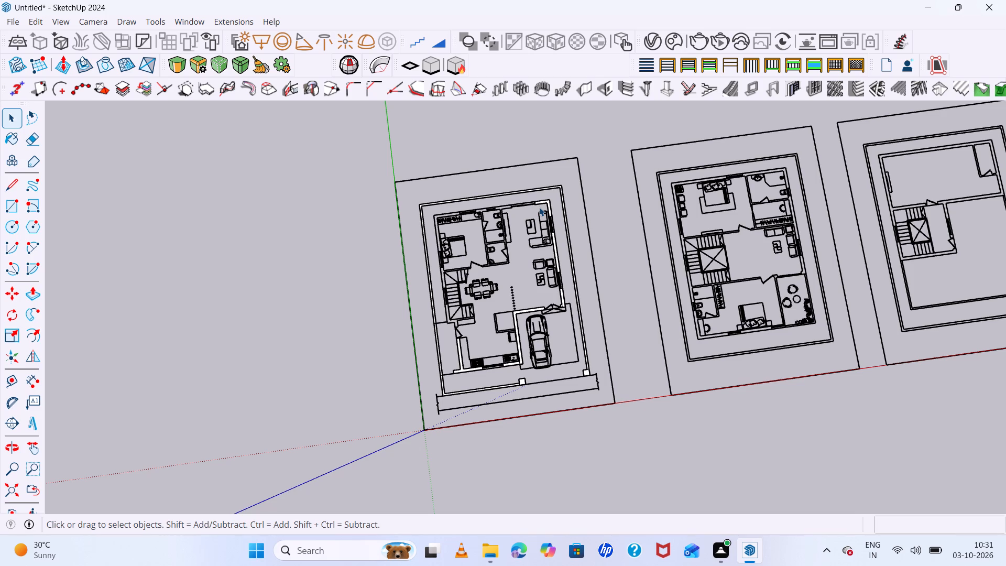
Examine the living room's side wall face around the window beside the sofa.
{"action": "scroll", "coordinate": [543, 205], "scroll_direction": "up", "scroll_amount": 6}
{"action": "scroll", "coordinate": [562, 265], "scroll_direction": "up", "scroll_amount": 6}
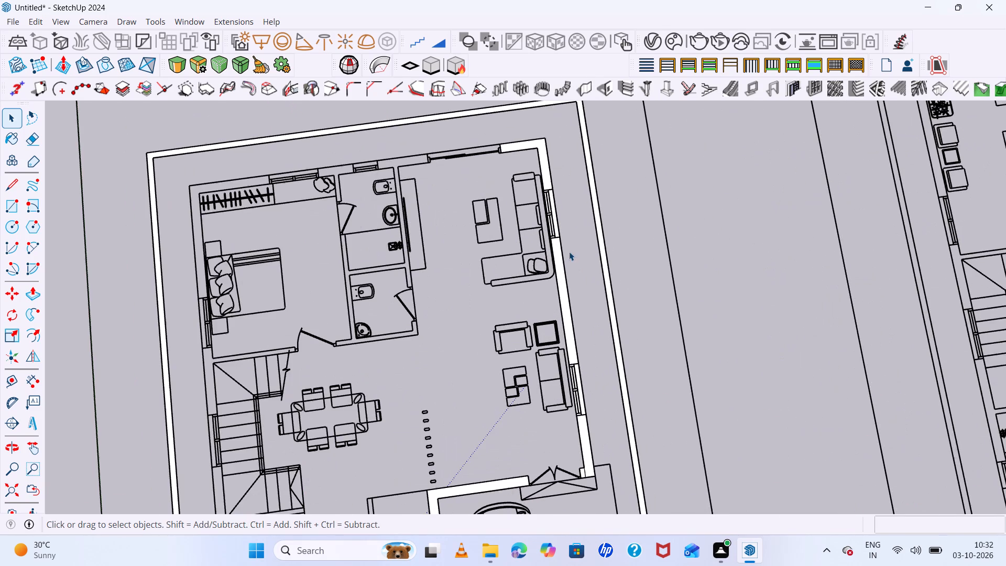
{"action": "scroll", "coordinate": [561, 204], "scroll_direction": "up", "scroll_amount": 14}
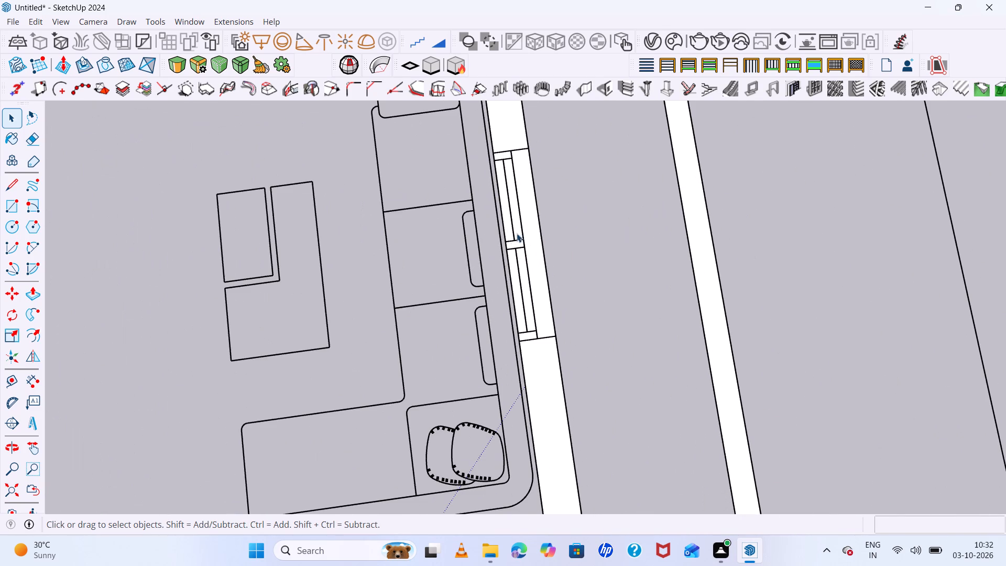
{"action": "left_click", "coordinate": [537, 224]}
{"action": "double_click", "coordinate": [535, 227]}
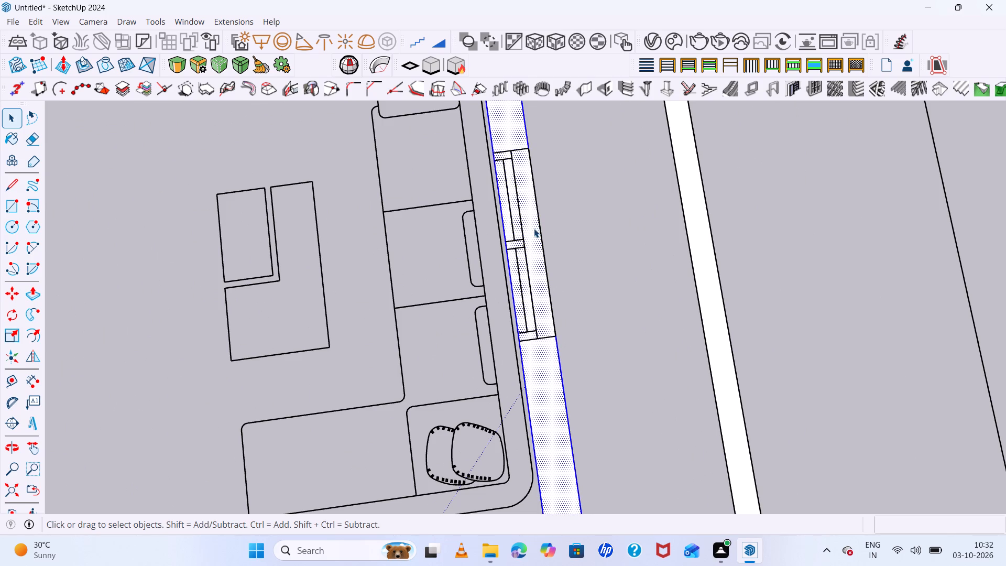
{"action": "left_click", "coordinate": [533, 230]}
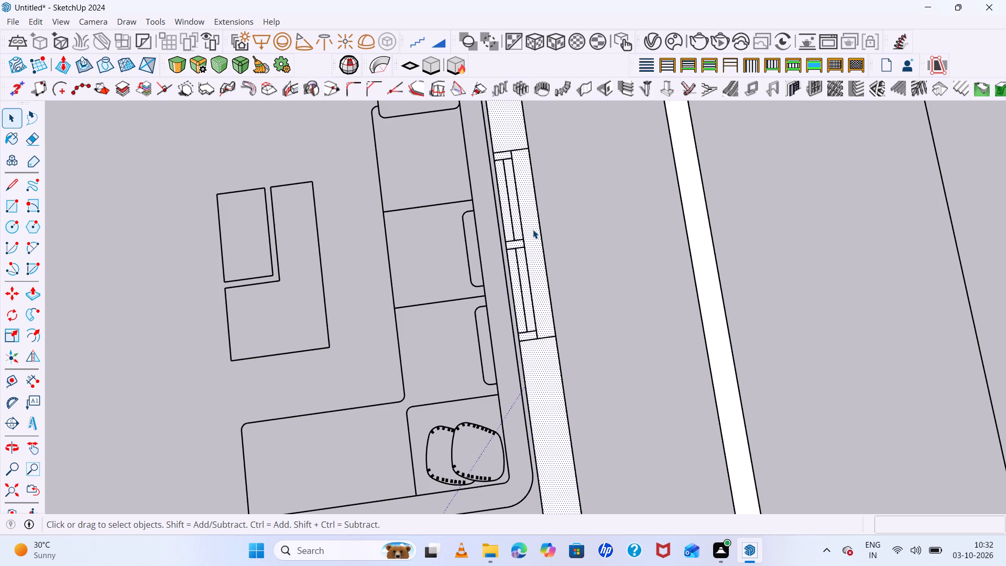
{"action": "scroll", "coordinate": [524, 297], "scroll_direction": "up", "scroll_amount": 3}
{"action": "scroll", "coordinate": [541, 286], "scroll_direction": "down", "scroll_amount": 20}
{"action": "scroll", "coordinate": [541, 286], "scroll_direction": "down", "scroll_amount": 5}
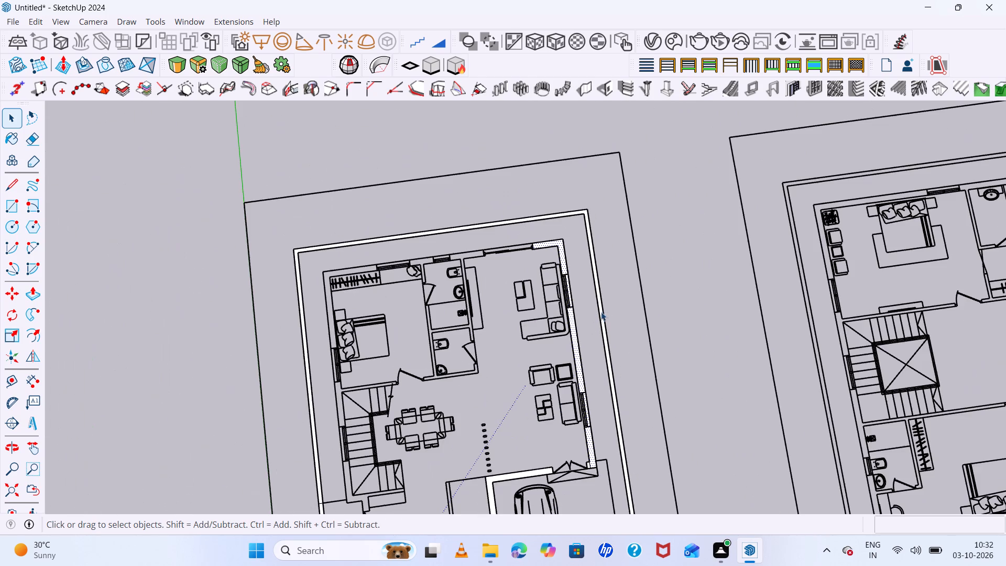
{"action": "left_click", "coordinate": [633, 270]}
Draw a rectangle 9" by about 9' 4" over the bedroom's side wall, from the window behind the bed to the house's outer corner.
{"action": "scroll", "coordinate": [354, 268], "scroll_direction": "up", "scroll_amount": 6}
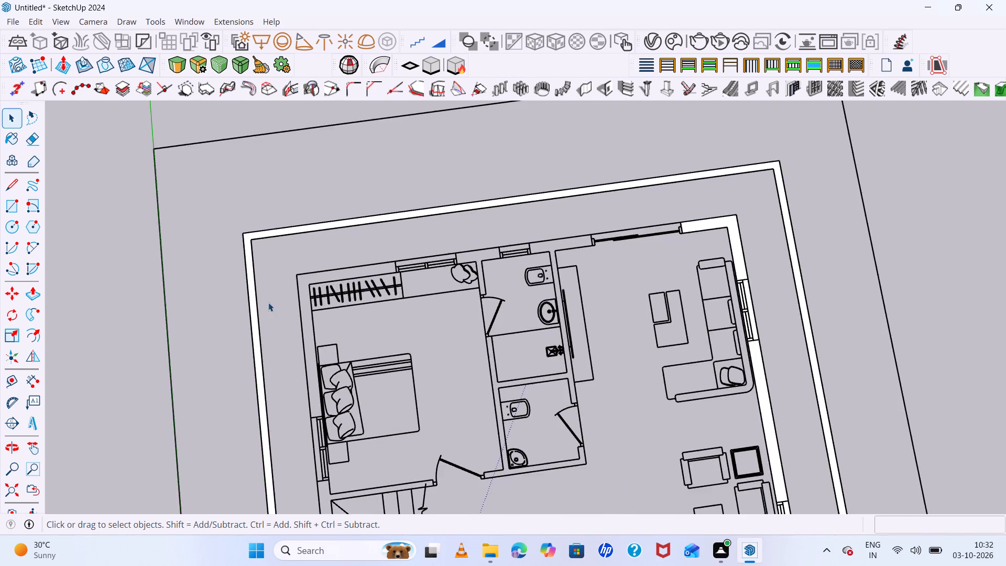
{"action": "scroll", "coordinate": [268, 302], "scroll_direction": "up", "scroll_amount": 5}
{"action": "scroll", "coordinate": [355, 273], "scroll_direction": "down", "scroll_amount": 8}
{"action": "scroll", "coordinate": [360, 391], "scroll_direction": "up", "scroll_amount": 12}
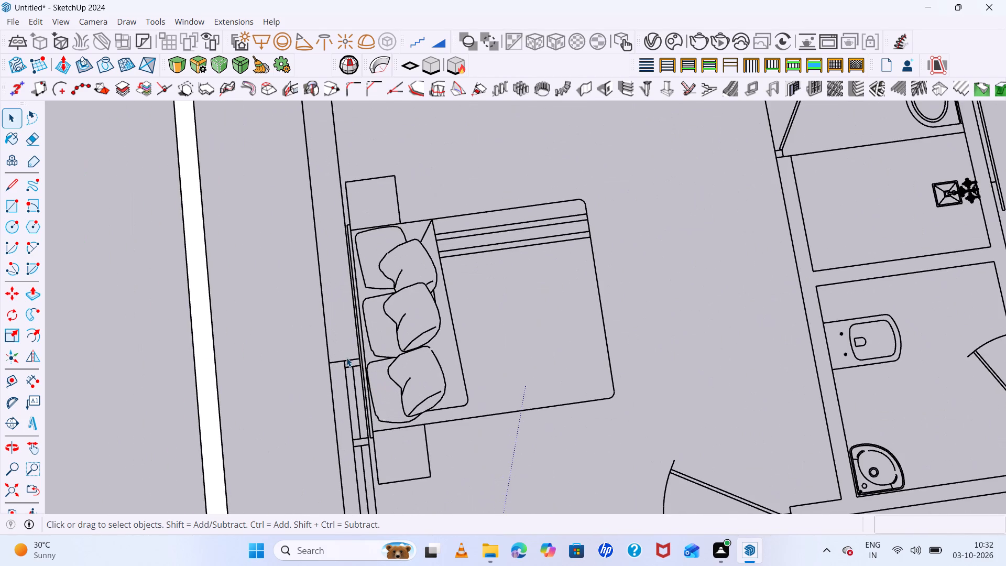
{"action": "scroll", "coordinate": [352, 357], "scroll_direction": "up", "scroll_amount": 7}
{"action": "scroll", "coordinate": [369, 357], "scroll_direction": "down", "scroll_amount": 7}
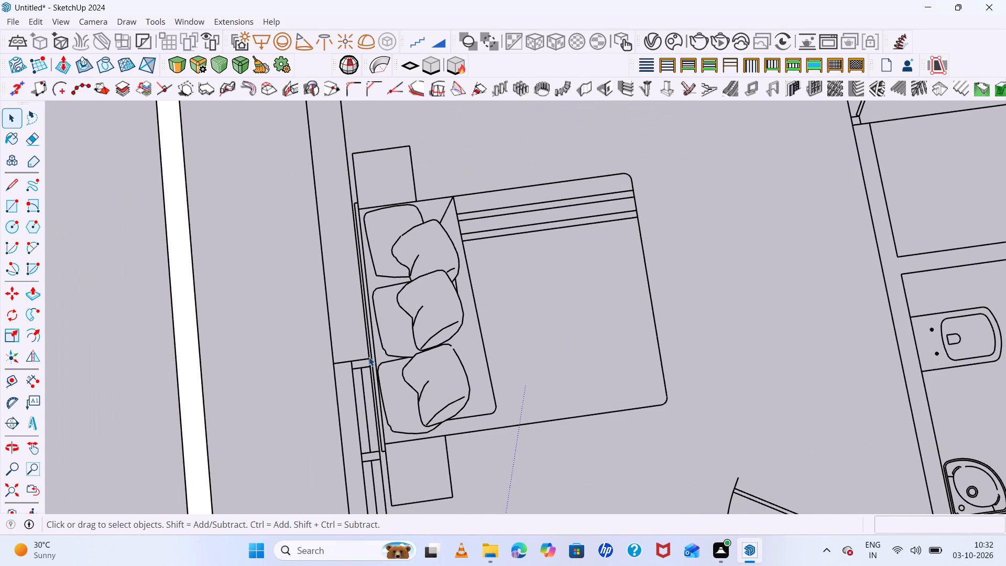
{"action": "key", "text": "r"}
{"action": "scroll", "coordinate": [356, 353], "scroll_direction": "up", "scroll_amount": 5}
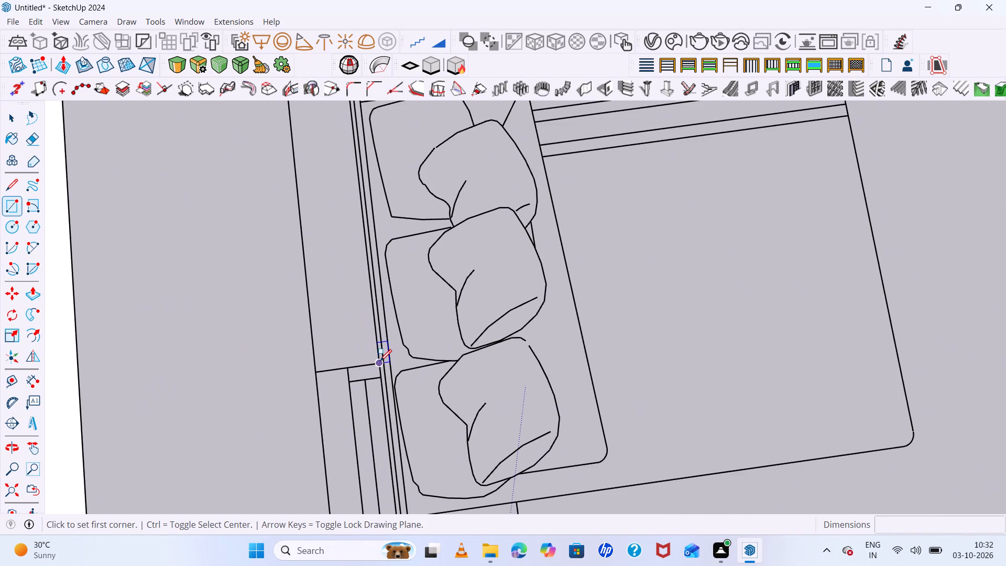
{"action": "left_click", "coordinate": [380, 361]}
{"action": "left_click", "coordinate": [316, 370]}
{"action": "scroll", "coordinate": [336, 249], "scroll_direction": "down", "scroll_amount": 20}
{"action": "scroll", "coordinate": [336, 249], "scroll_direction": "down", "scroll_amount": 4}
{"action": "scroll", "coordinate": [327, 170], "scroll_direction": "up", "scroll_amount": 6}
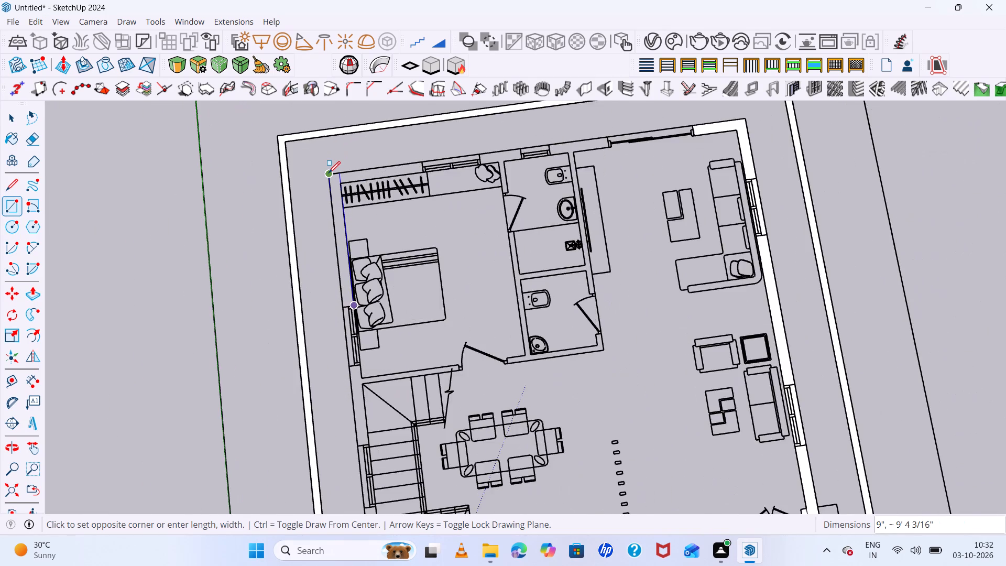
{"action": "scroll", "coordinate": [329, 173], "scroll_direction": "up", "scroll_amount": 4}
{"action": "left_click", "coordinate": [332, 176]}
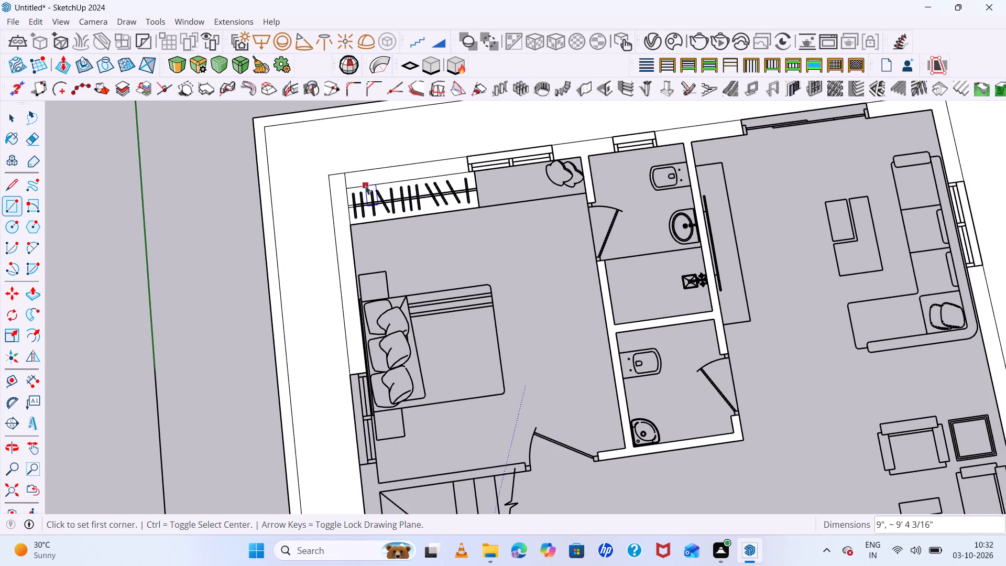
Cut the yard face around the house and the two wardrobe faces in the bedroom, keeping the wall faces.
{"action": "key", "text": "space"}
{"action": "left_click", "coordinate": [319, 180]}
{"action": "key", "text": "ctrl+x"}
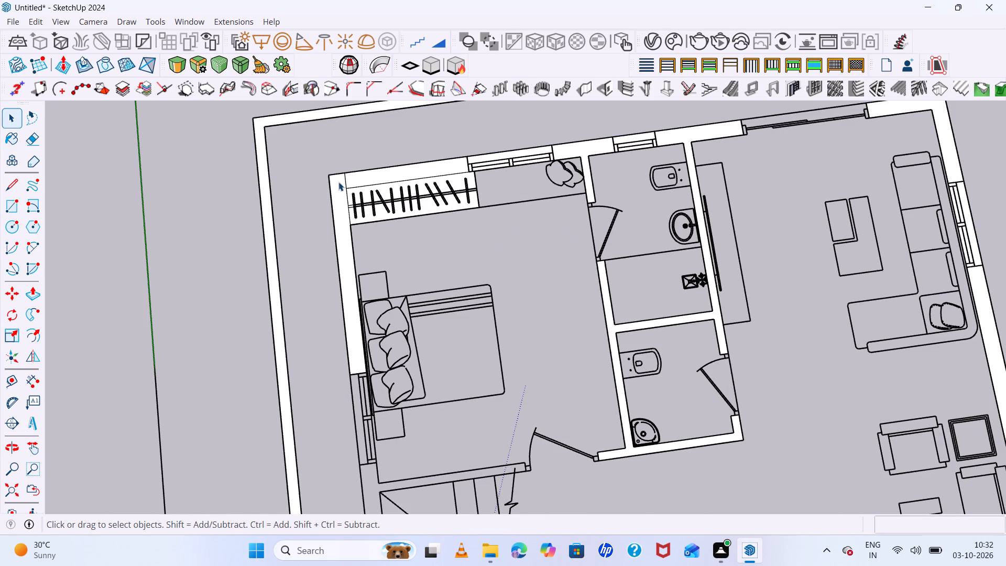
{"action": "left_click", "coordinate": [438, 203]}
{"action": "left_click", "coordinate": [423, 204]}
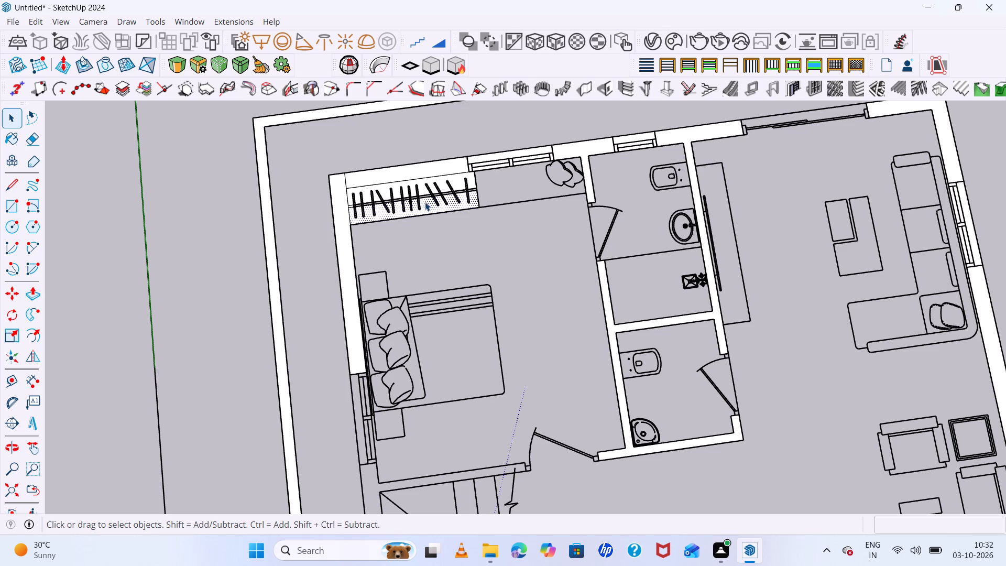
{"action": "key", "text": "ctrl+x"}
{"action": "scroll", "coordinate": [419, 182], "scroll_direction": "up", "scroll_amount": 4}
{"action": "left_click", "coordinate": [419, 181]}
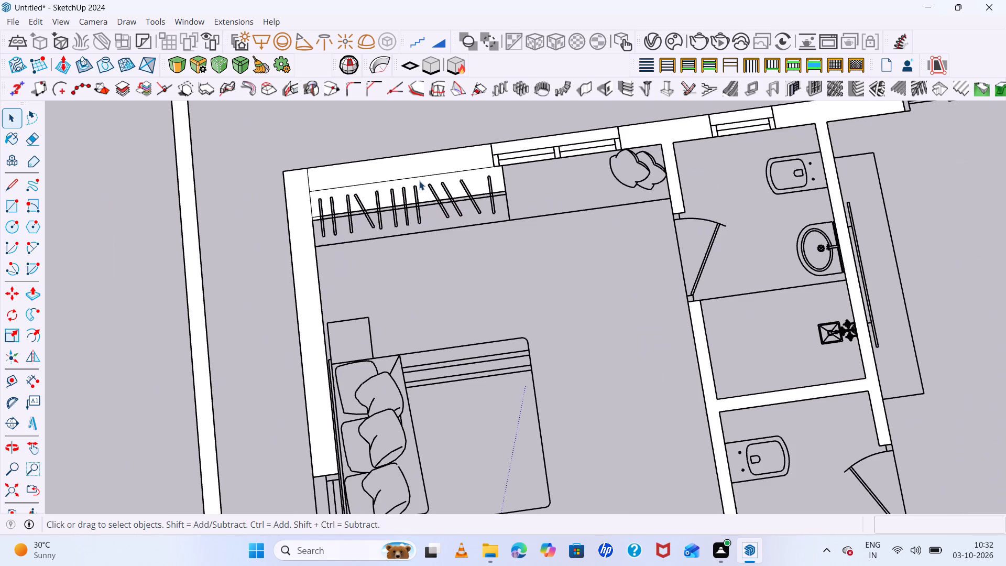
{"action": "key", "text": "ctrl+x"}
{"action": "left_click", "coordinate": [560, 136]}
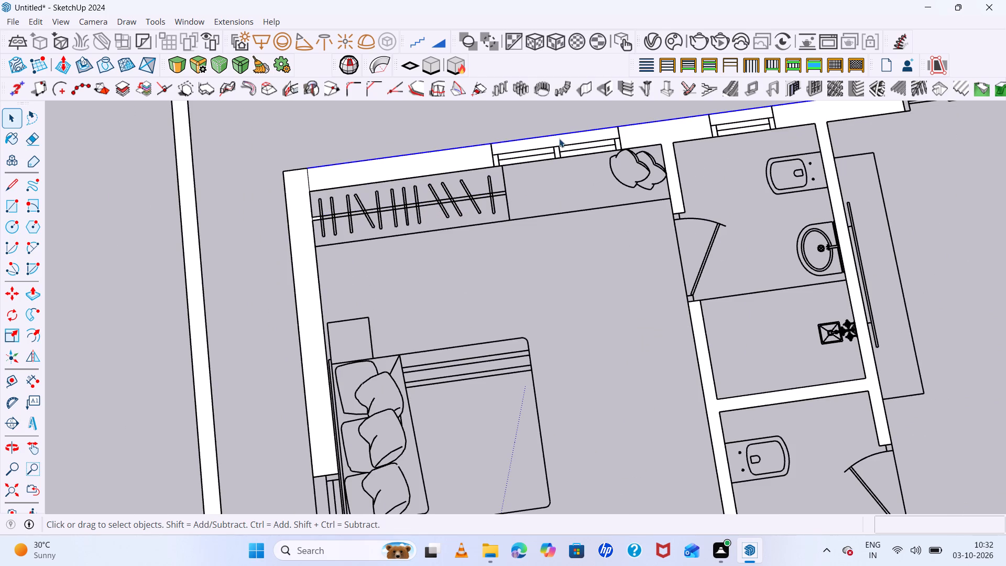
{"action": "left_click", "coordinate": [559, 139]}
Draw a rectangle 9" by about 5' 3" over the outer wall segment between the bedroom window and the staircase window.
{"action": "scroll", "coordinate": [431, 234], "scroll_direction": "down", "scroll_amount": 18}
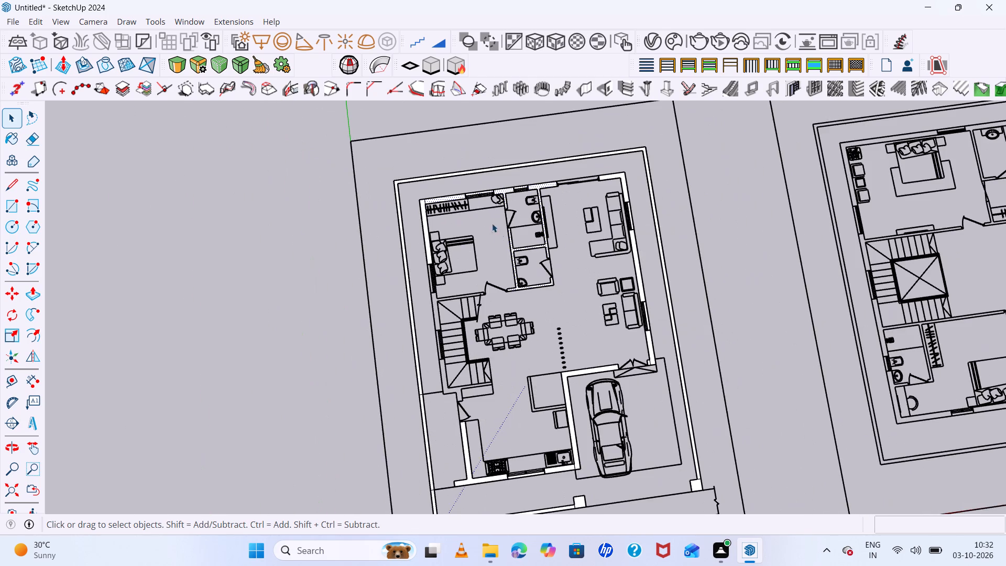
{"action": "scroll", "coordinate": [452, 334], "scroll_direction": "up", "scroll_amount": 5}
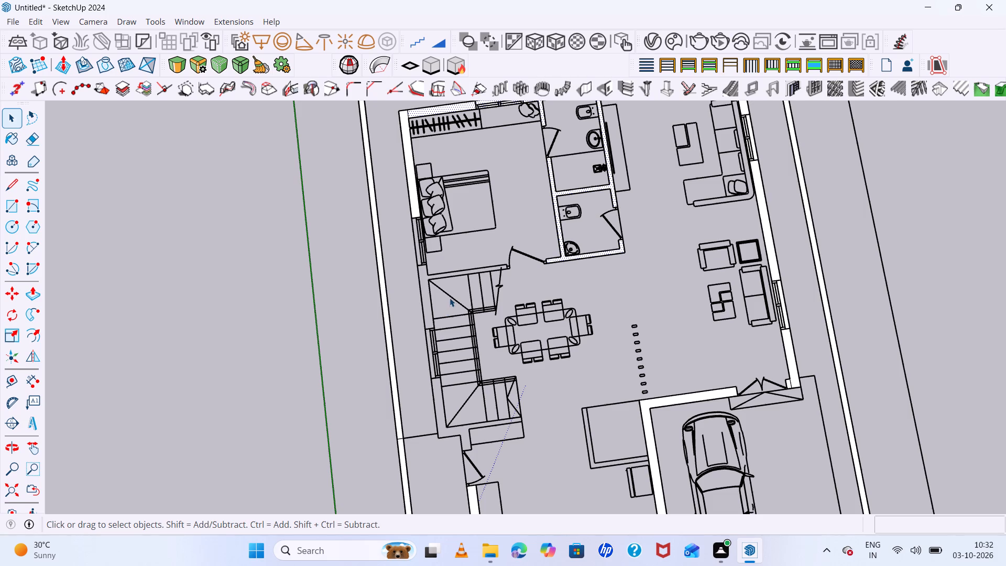
{"action": "scroll", "coordinate": [421, 252], "scroll_direction": "up", "scroll_amount": 12}
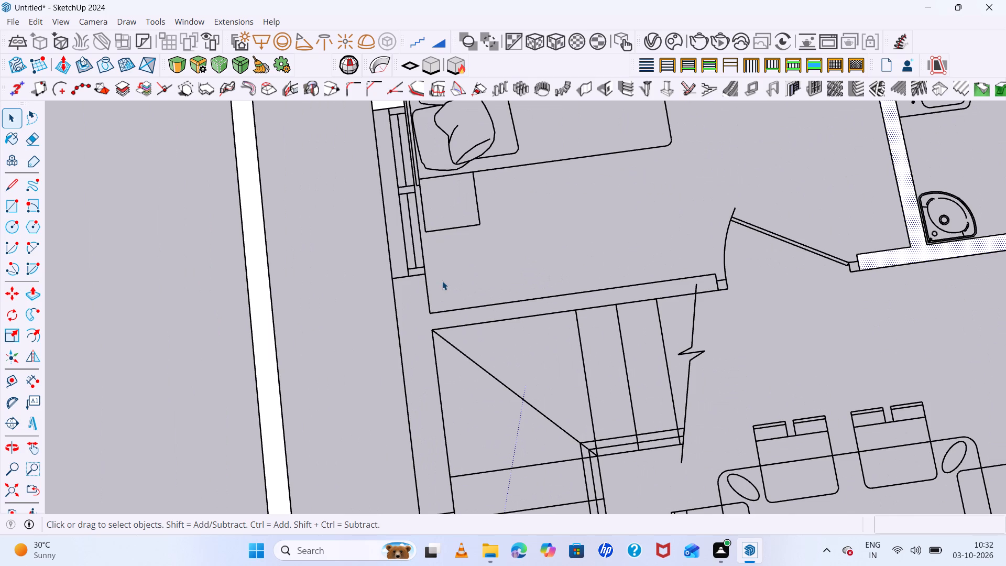
{"action": "key", "text": "r"}
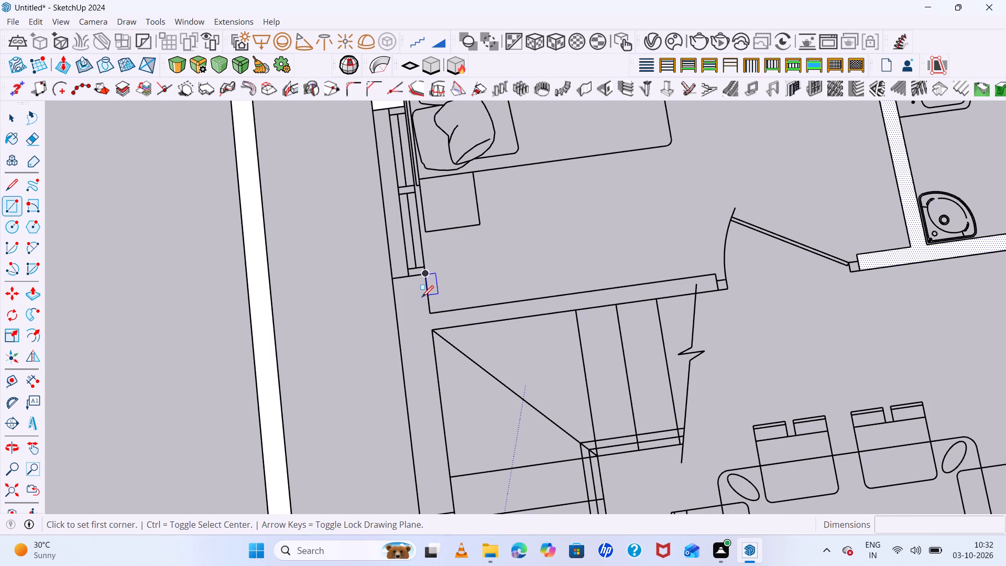
{"action": "left_click", "coordinate": [394, 280]}
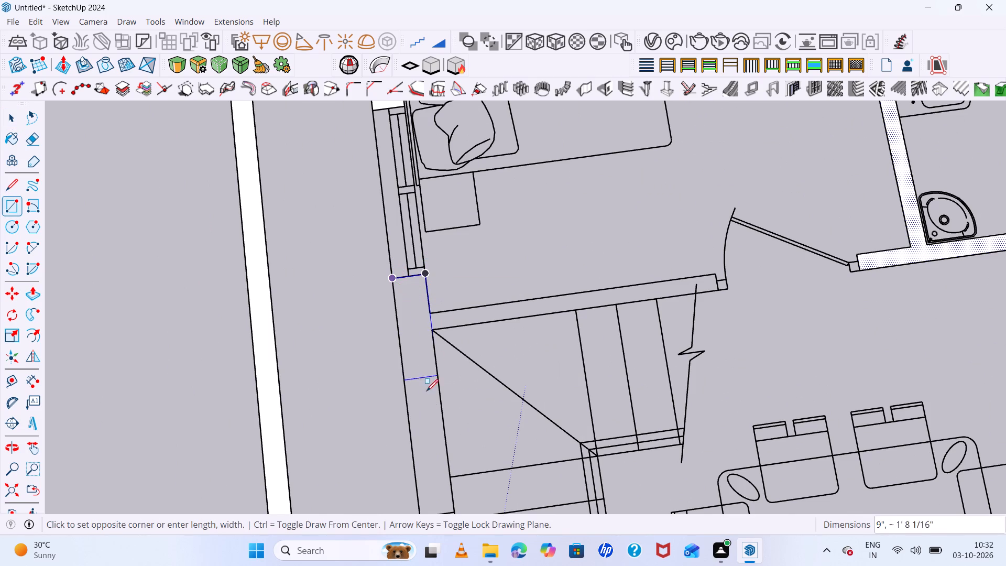
{"action": "scroll", "coordinate": [441, 380], "scroll_direction": "down", "scroll_amount": 6}
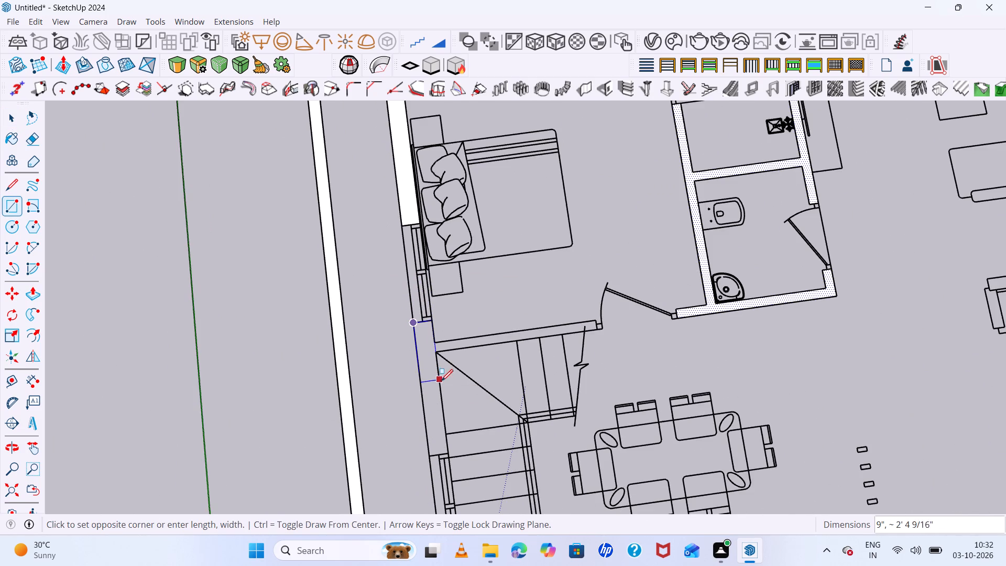
{"action": "scroll", "coordinate": [443, 390], "scroll_direction": "up", "scroll_amount": 6}
{"action": "scroll", "coordinate": [445, 368], "scroll_direction": "down", "scroll_amount": 7}
{"action": "scroll", "coordinate": [440, 439], "scroll_direction": "up", "scroll_amount": 3}
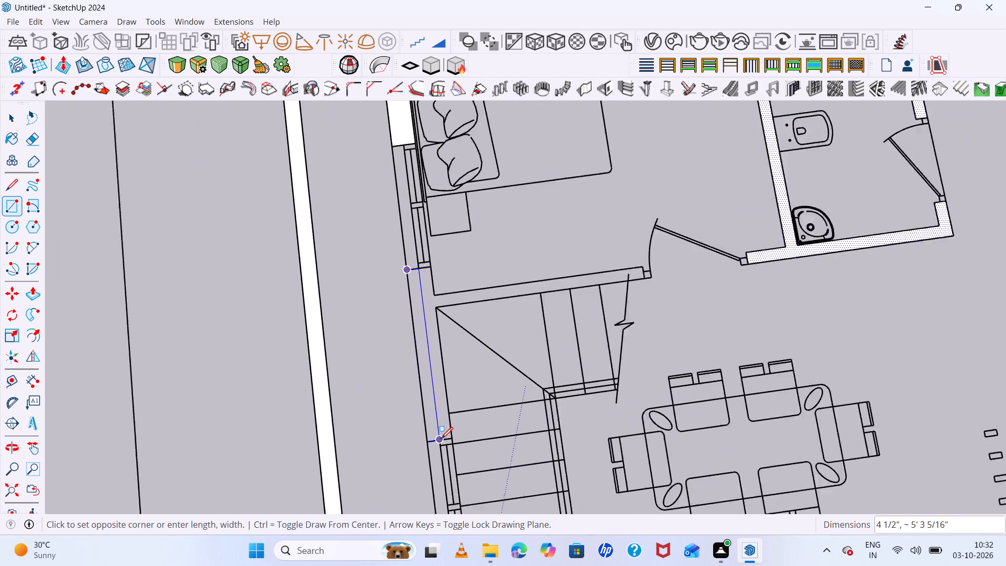
{"action": "scroll", "coordinate": [441, 439], "scroll_direction": "up", "scroll_amount": 3}
{"action": "left_click", "coordinate": [459, 437]}
Cut the two triangular stair landing faces and the adjoining tread face, keeping the outer wall face.
{"action": "scroll", "coordinate": [464, 330], "scroll_direction": "down", "scroll_amount": 8}
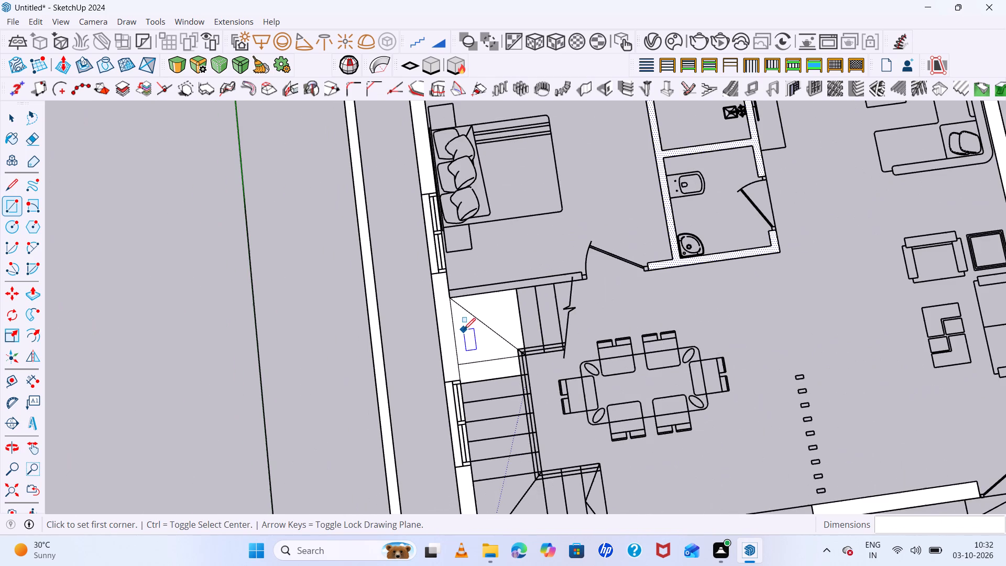
{"action": "key", "text": "space"}
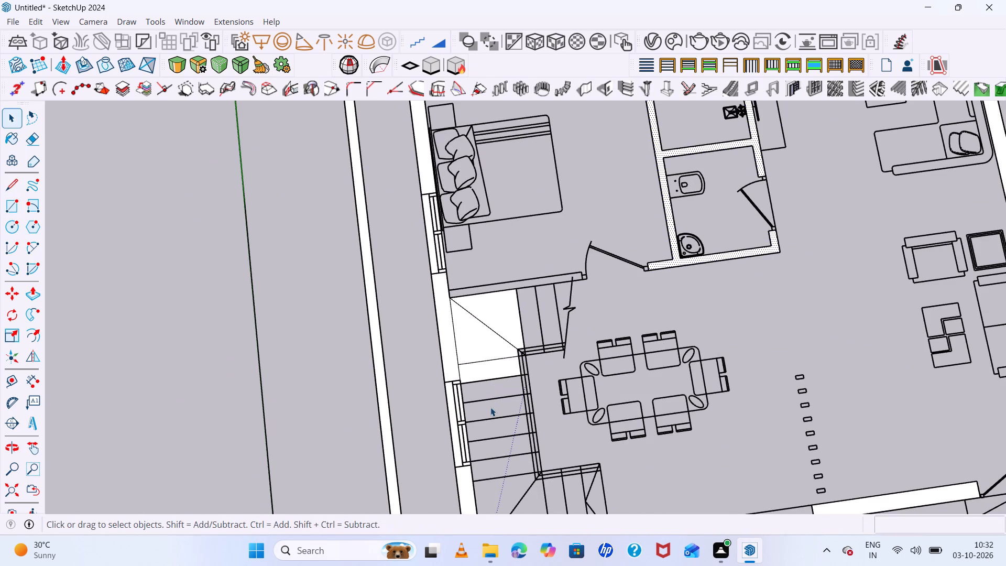
{"action": "left_click", "coordinate": [472, 336]}
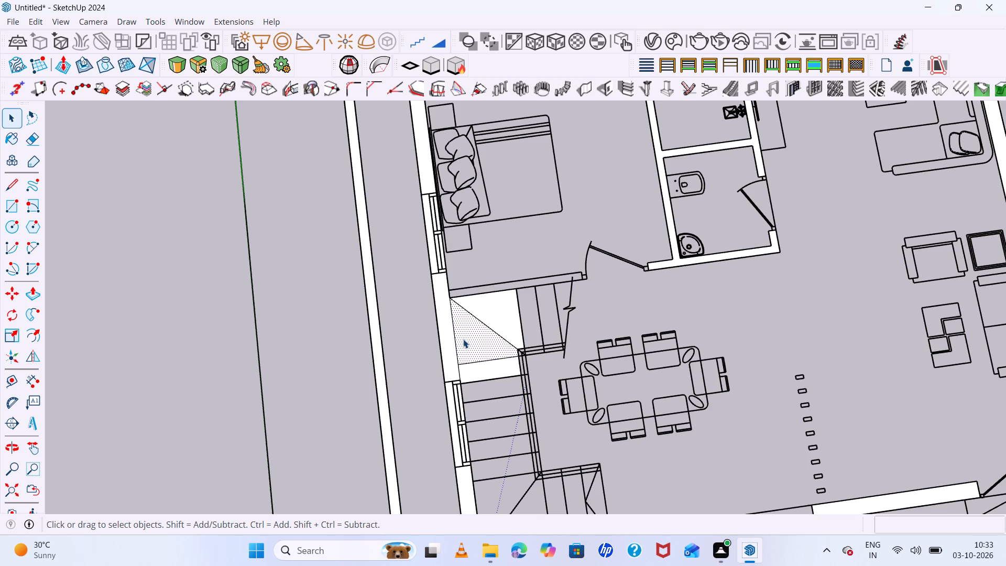
{"action": "key", "text": "ctrl+x"}
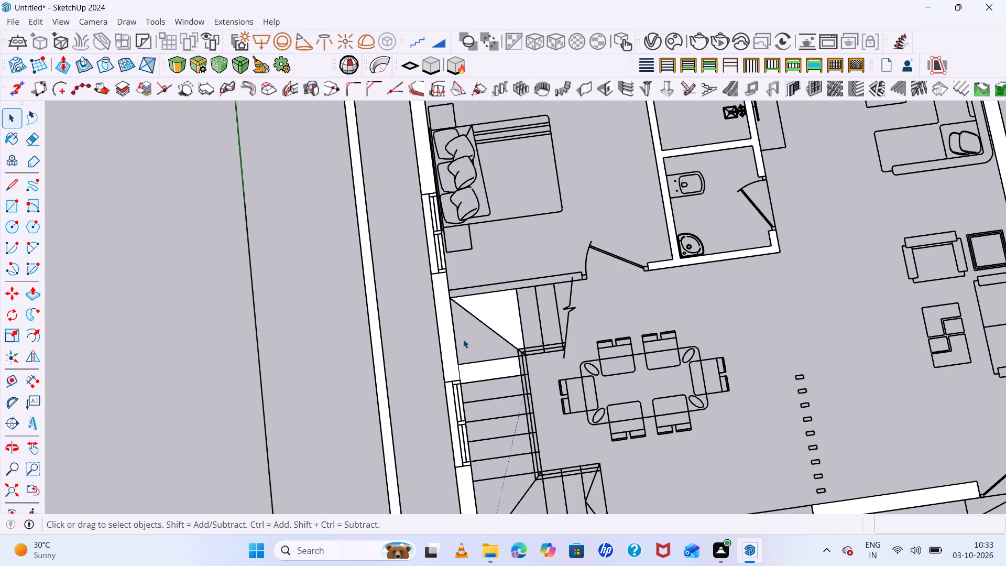
{"action": "left_click", "coordinate": [489, 314]}
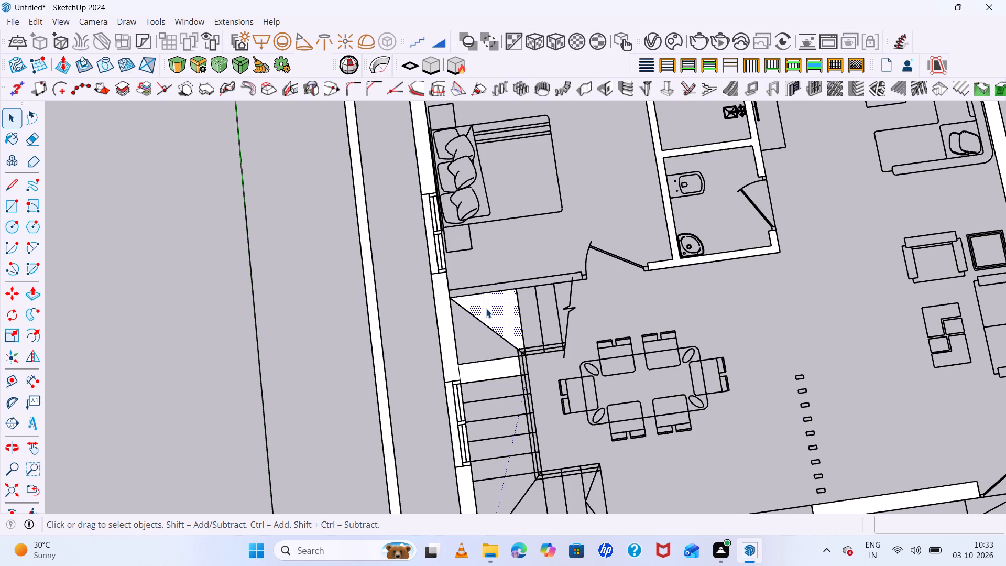
{"action": "key", "text": "ctrl+x"}
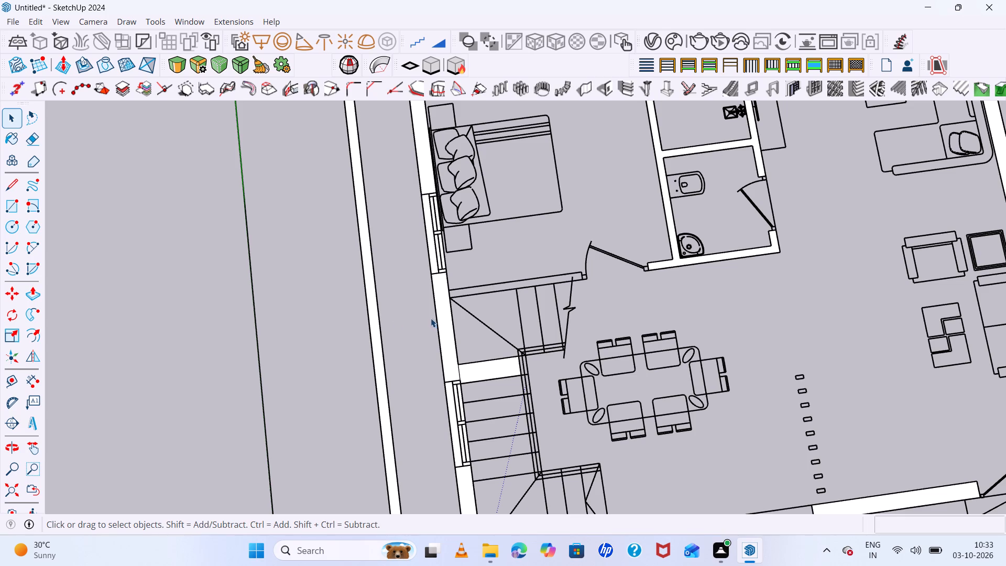
{"action": "left_click", "coordinate": [474, 369]}
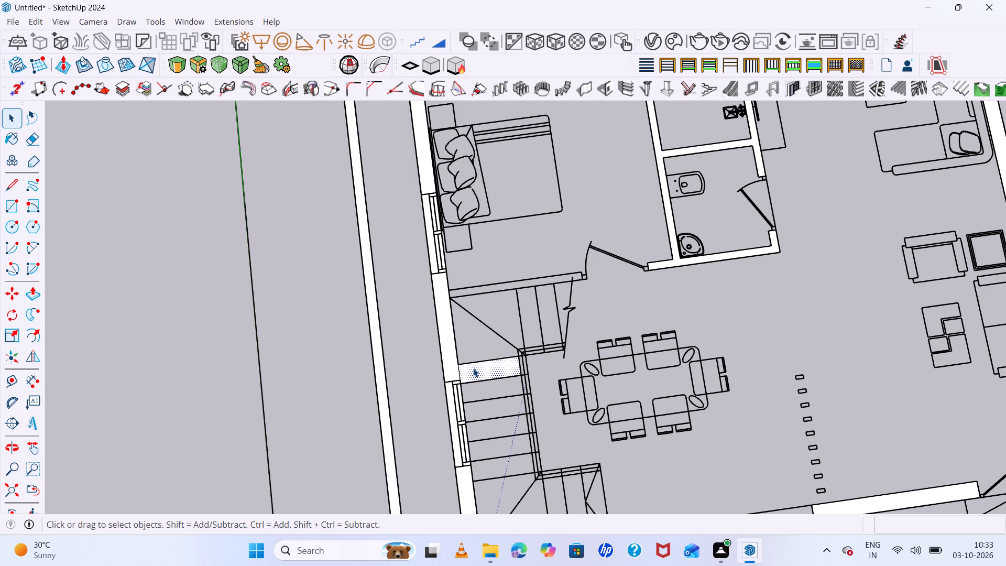
{"action": "key", "text": "ctrl+x"}
Draw a 4 1/2" wide rectangle over the thin side wall of the small square enclosure beside the car porch.
{"action": "scroll", "coordinate": [485, 366], "scroll_direction": "down", "scroll_amount": 2}
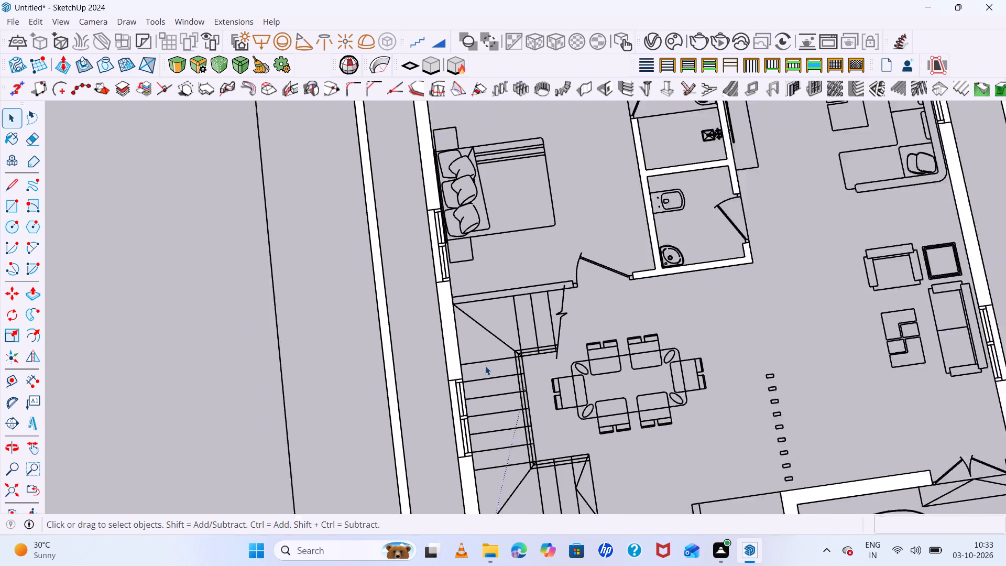
{"action": "scroll", "coordinate": [485, 366], "scroll_direction": "down", "scroll_amount": 11}
{"action": "scroll", "coordinate": [544, 420], "scroll_direction": "up", "scroll_amount": 5}
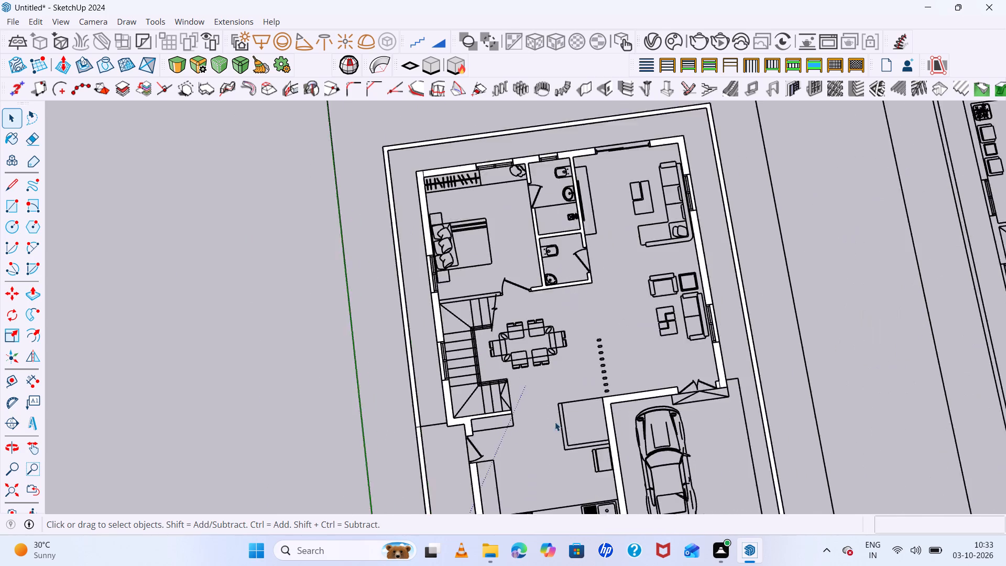
{"action": "scroll", "coordinate": [555, 422], "scroll_direction": "up", "scroll_amount": 7}
{"action": "scroll", "coordinate": [535, 357], "scroll_direction": "down", "scroll_amount": 7}
{"action": "scroll", "coordinate": [557, 380], "scroll_direction": "up", "scroll_amount": 6}
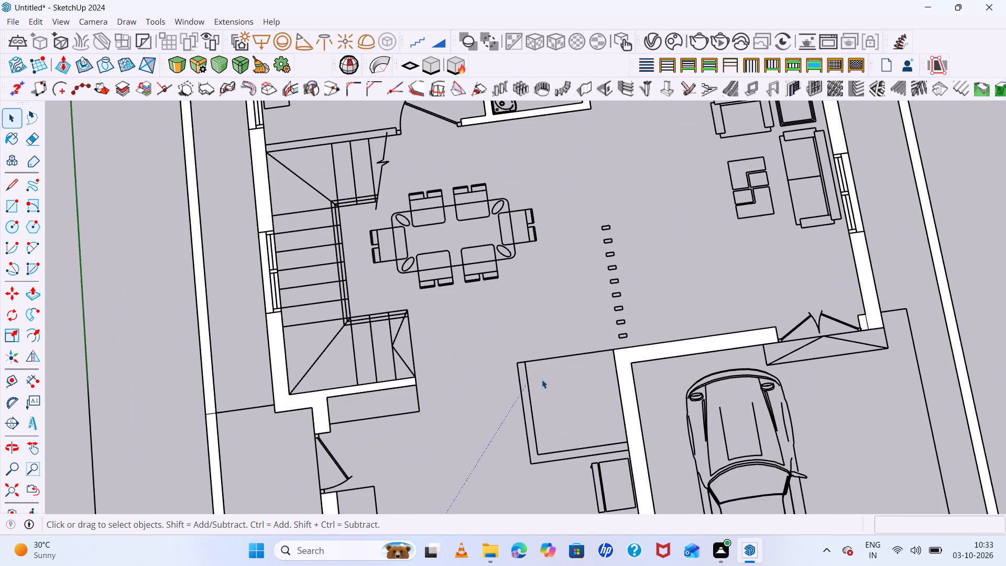
{"action": "scroll", "coordinate": [542, 379], "scroll_direction": "up", "scroll_amount": 3}
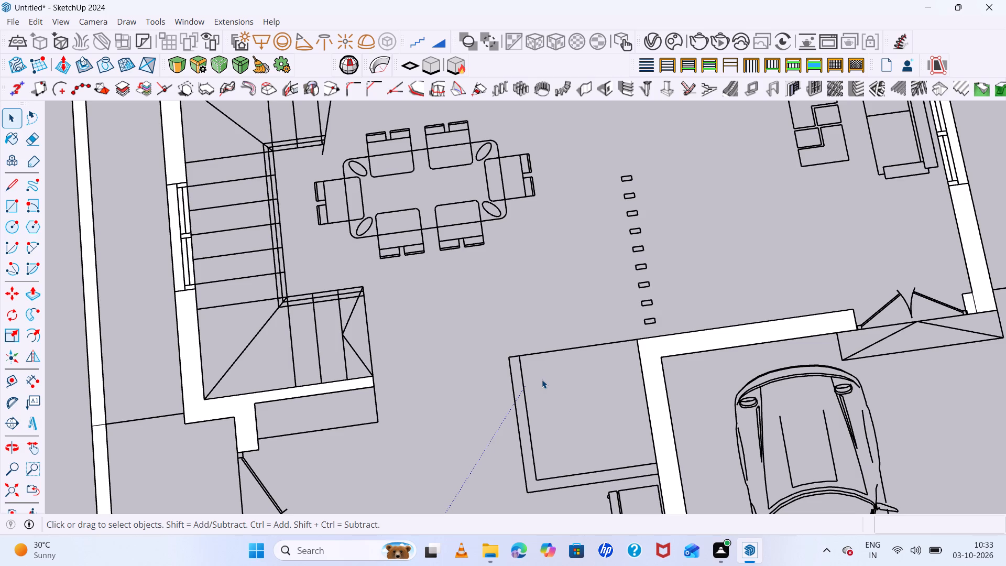
{"action": "key", "text": "r"}
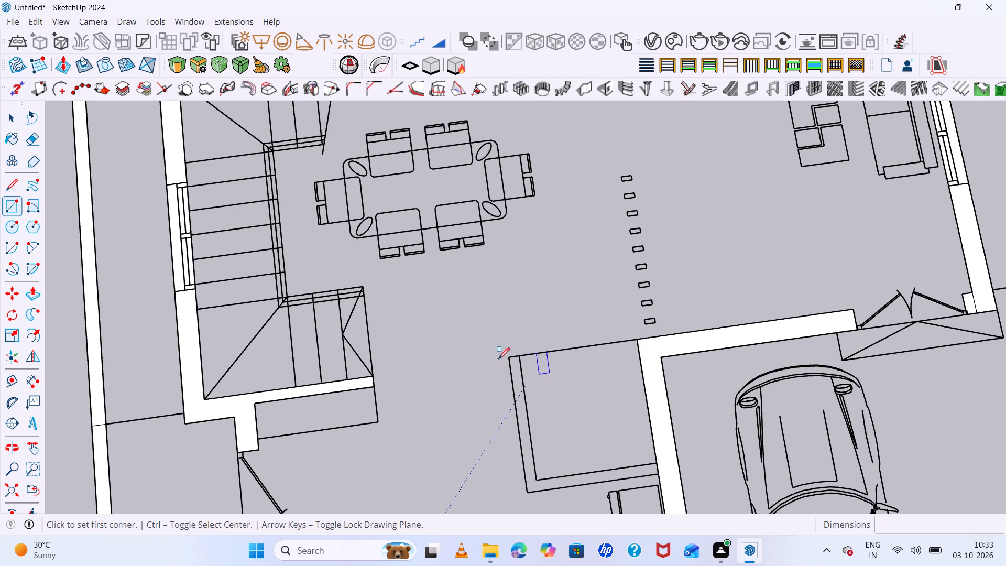
{"action": "scroll", "coordinate": [491, 342], "scroll_direction": "up", "scroll_amount": 6}
{"action": "left_click", "coordinate": [529, 372]}
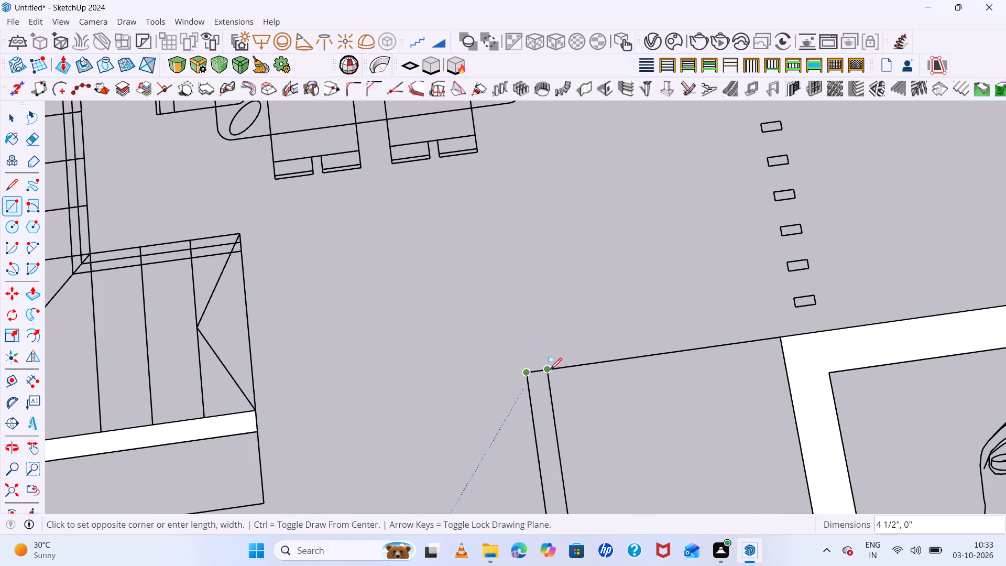
{"action": "left_click", "coordinate": [550, 369]}
{"action": "scroll", "coordinate": [544, 336], "scroll_direction": "down", "scroll_amount": 12}
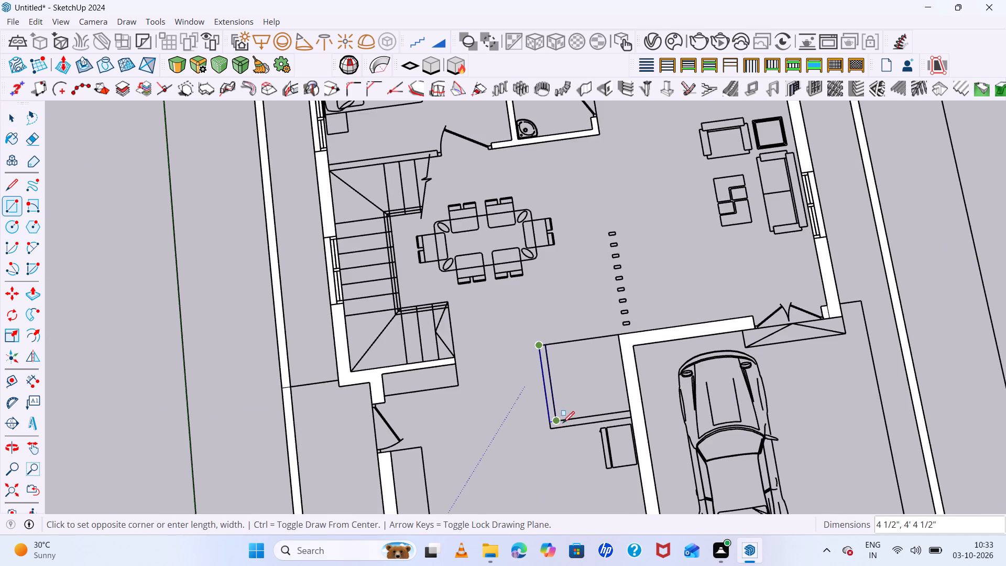
{"action": "scroll", "coordinate": [563, 425], "scroll_direction": "up", "scroll_amount": 5}
{"action": "left_click", "coordinate": [555, 429]}
{"action": "scroll", "coordinate": [555, 429], "scroll_direction": "up", "scroll_amount": 3}
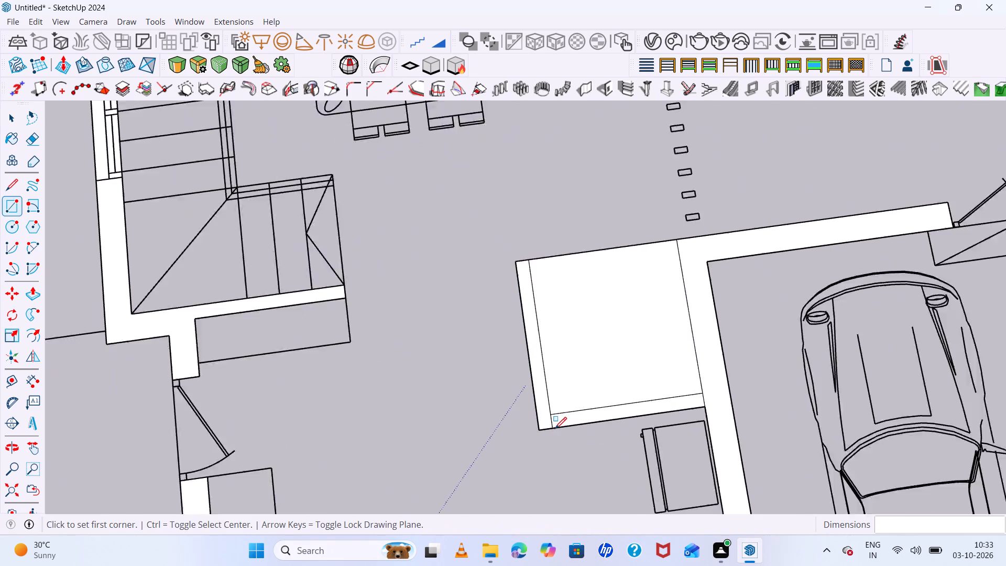
{"action": "scroll", "coordinate": [555, 429], "scroll_direction": "up", "scroll_amount": 3}
Cut the face inside the small enclosure, keeping its walls, and erase the short dividing edge at the wall corner.
{"action": "key", "text": "space"}
{"action": "left_click", "coordinate": [632, 263]}
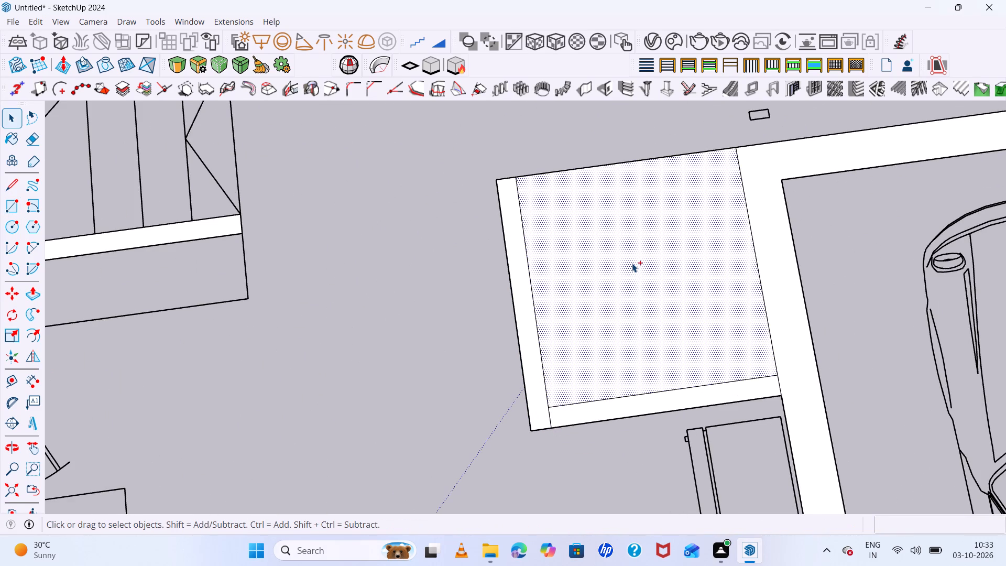
{"action": "key", "text": "ctrl+x"}
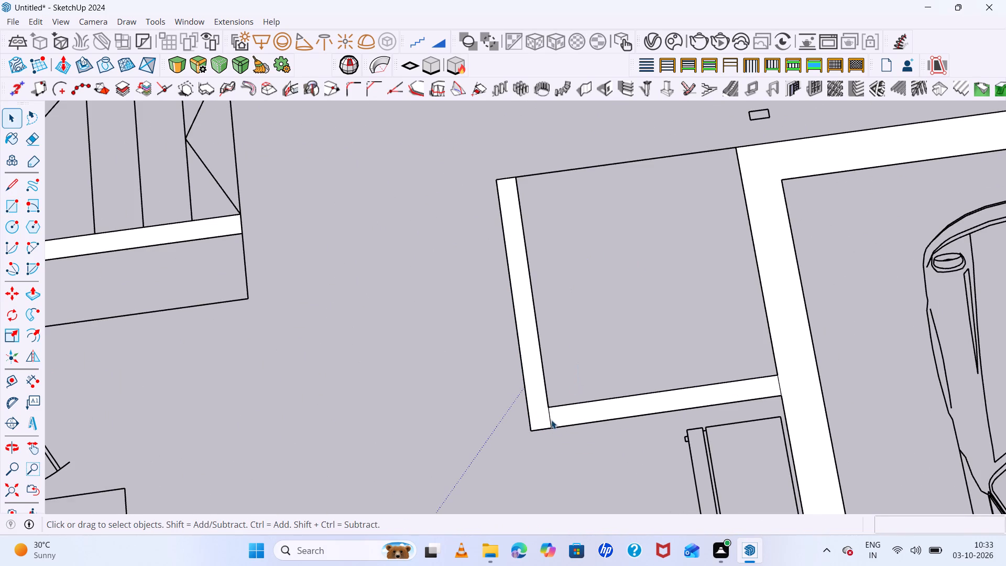
{"action": "key", "text": "e"}
{"action": "left_click", "coordinate": [550, 420]}
{"action": "scroll", "coordinate": [545, 366], "scroll_direction": "down", "scroll_amount": 20}
{"action": "scroll", "coordinate": [545, 366], "scroll_direction": "down", "scroll_amount": 2}
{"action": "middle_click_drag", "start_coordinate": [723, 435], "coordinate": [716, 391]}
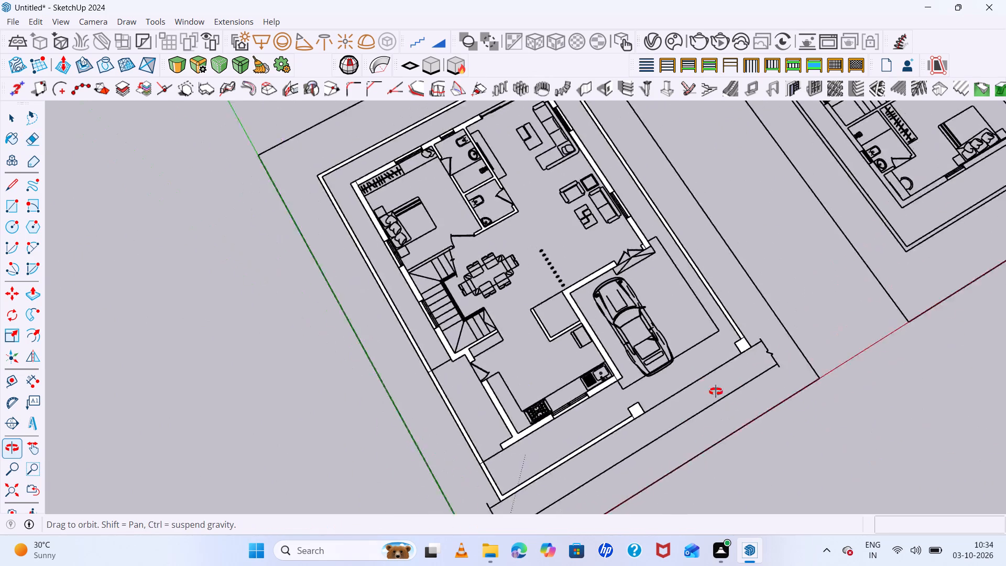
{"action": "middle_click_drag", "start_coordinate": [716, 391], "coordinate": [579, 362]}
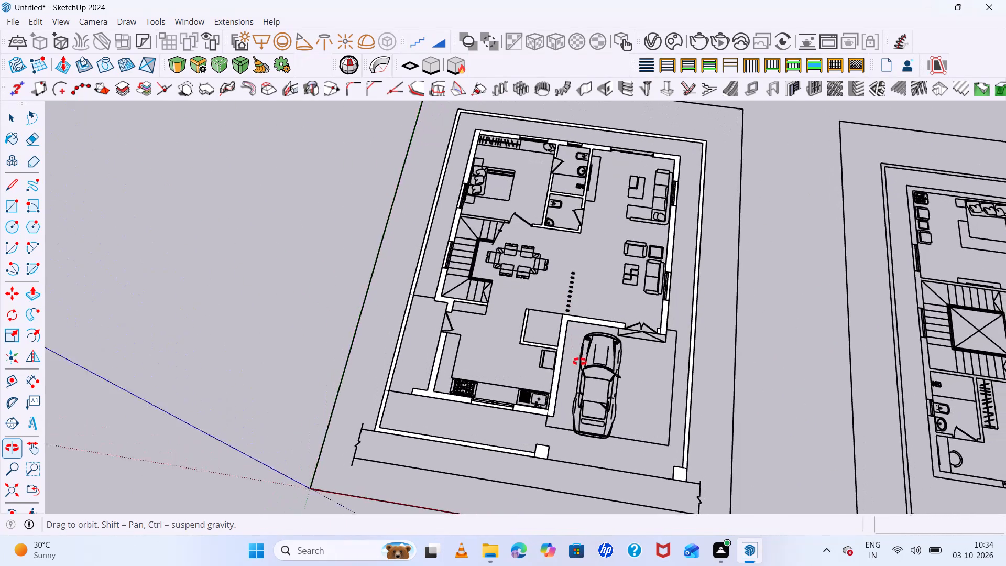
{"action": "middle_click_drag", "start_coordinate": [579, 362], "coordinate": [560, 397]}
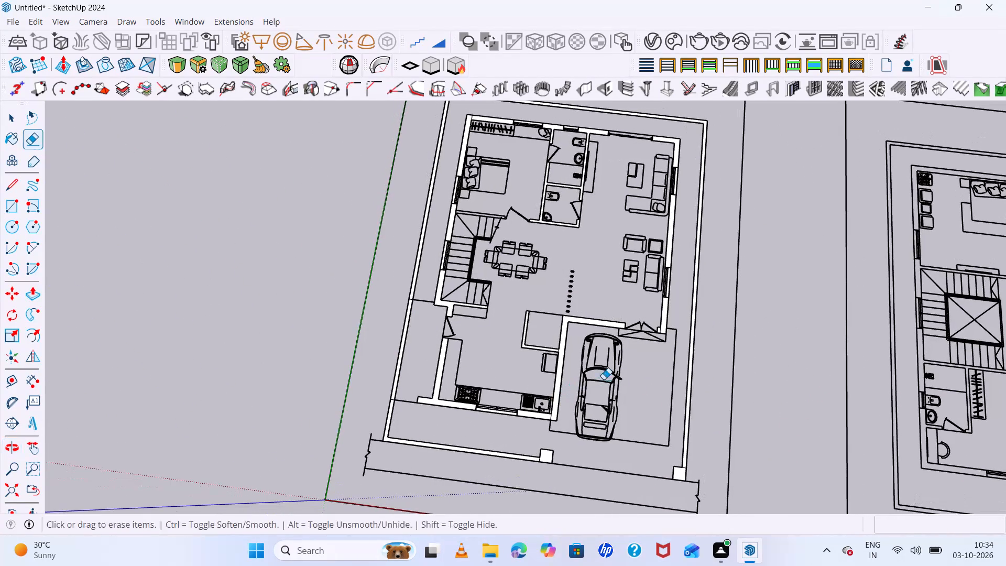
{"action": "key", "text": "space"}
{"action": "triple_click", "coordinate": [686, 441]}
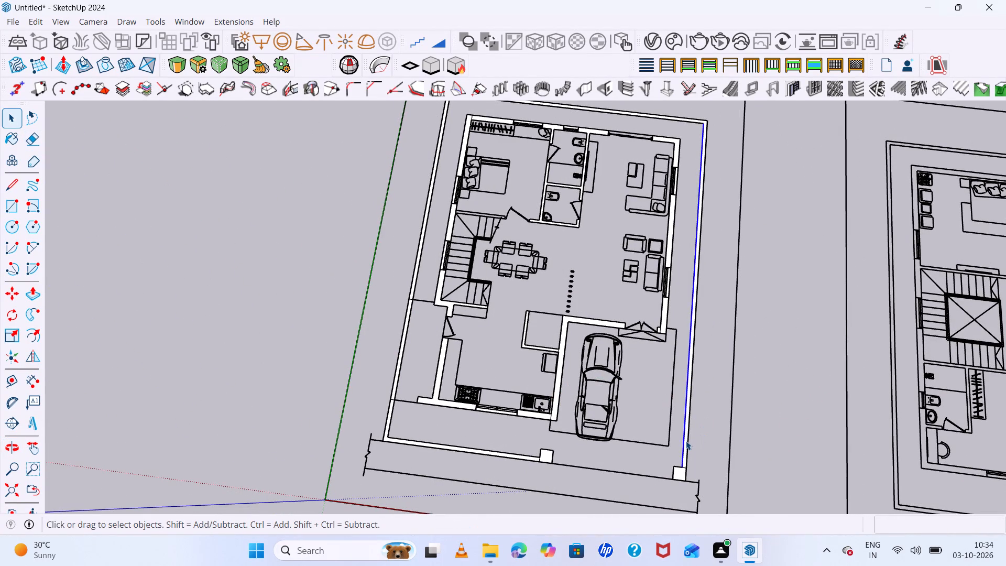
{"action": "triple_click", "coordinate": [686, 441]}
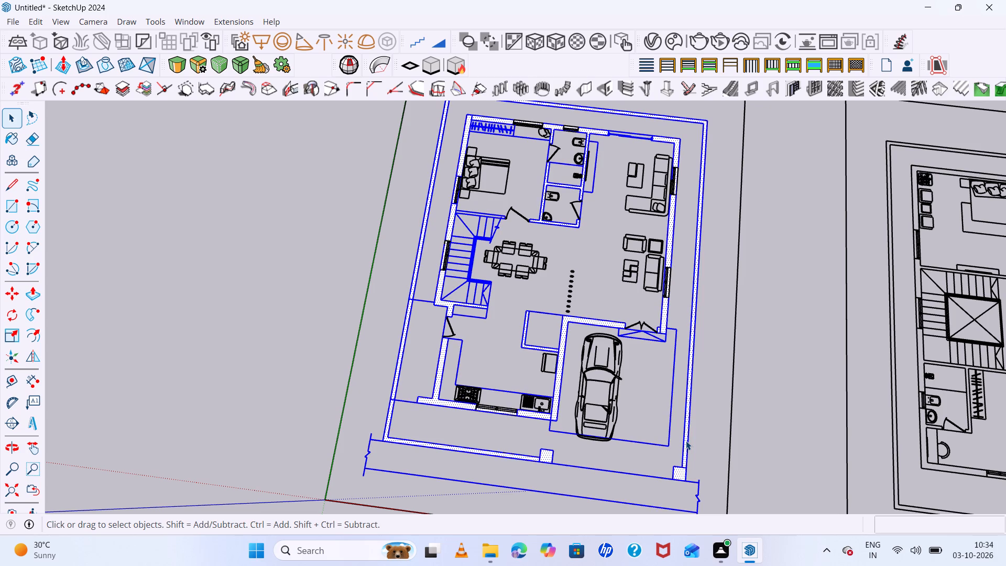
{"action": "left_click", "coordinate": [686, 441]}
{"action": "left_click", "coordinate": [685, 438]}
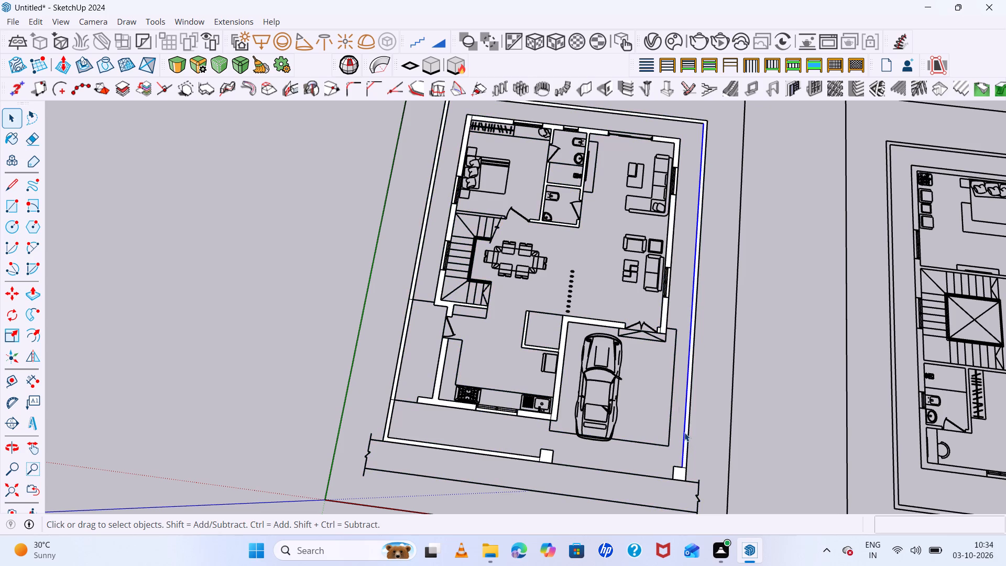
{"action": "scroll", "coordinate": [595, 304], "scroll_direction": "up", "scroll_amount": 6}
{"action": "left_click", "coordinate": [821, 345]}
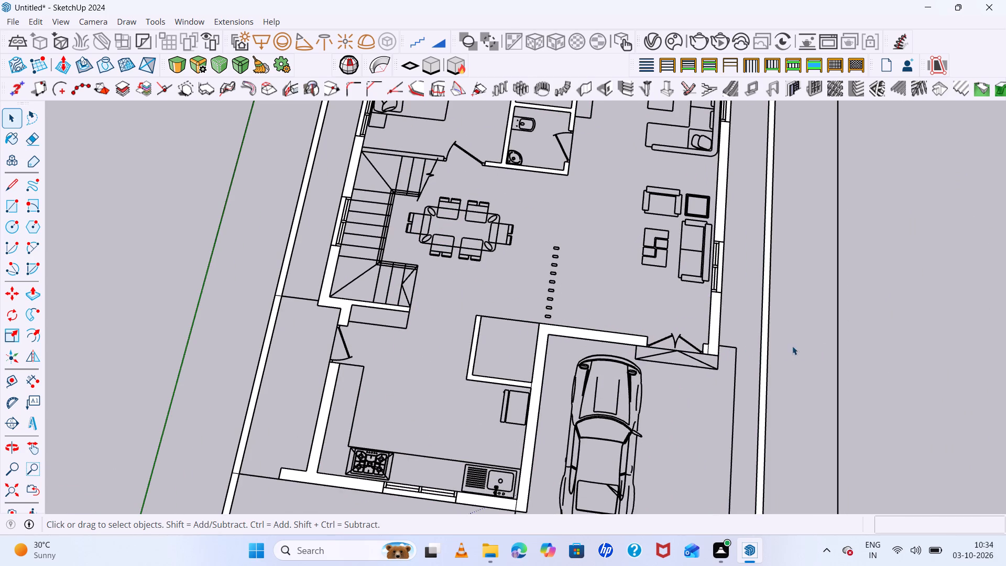
Extrude the plot's long boundary wall face on the car porch side up 10'.
{"action": "left_click", "coordinate": [764, 364]}
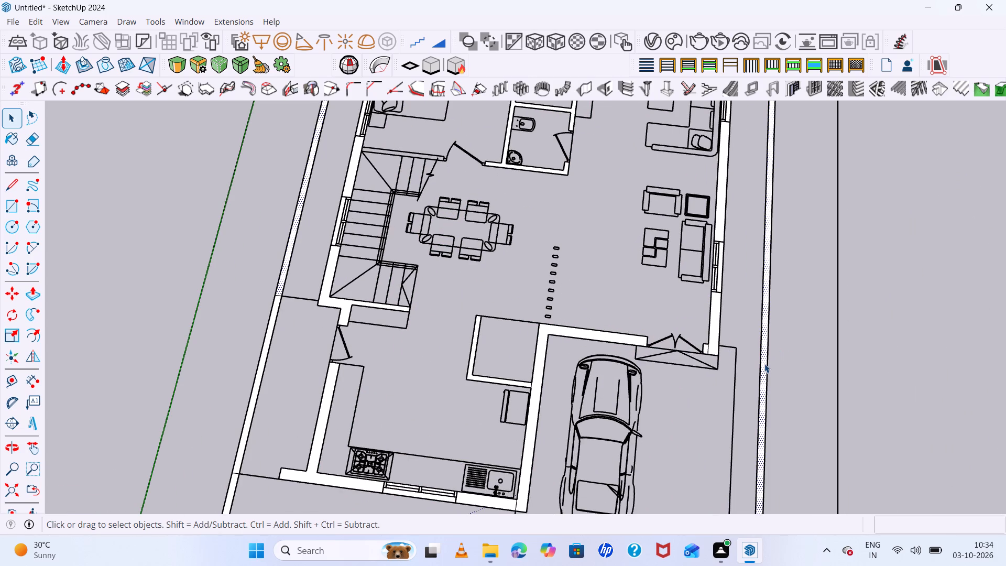
{"action": "key", "text": "p"}
{"action": "left_click", "coordinate": [763, 364]}
{"action": "scroll", "coordinate": [743, 286], "scroll_direction": "down", "scroll_amount": 6}
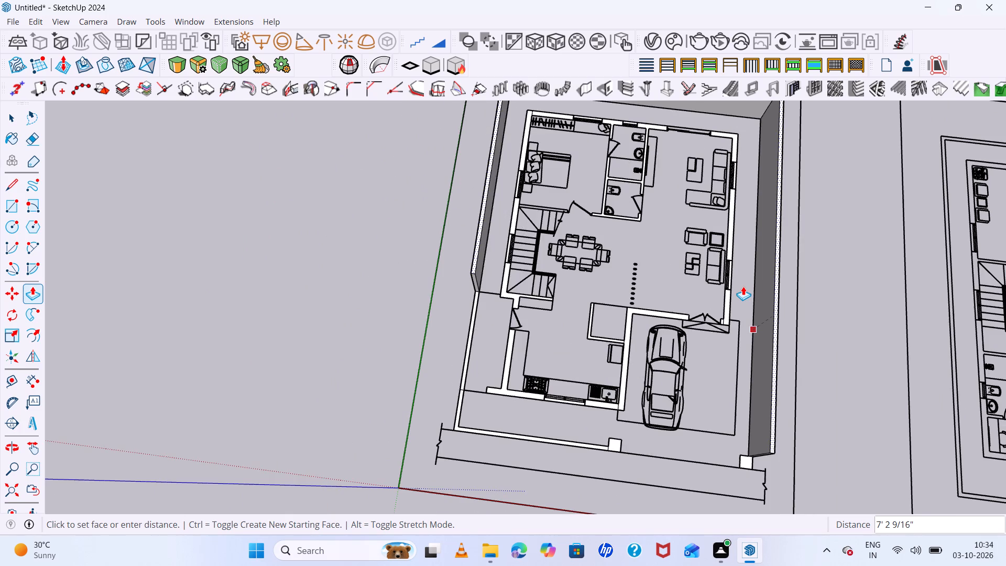
{"action": "type", "text": "10'"}
{"action": "key", "text": "Return"}
Extrude the boundary wall segment alongside the kitchen and the adjoining front boundary wall by the same 10'.
{"action": "scroll", "coordinate": [726, 308], "scroll_direction": "down", "scroll_amount": 7}
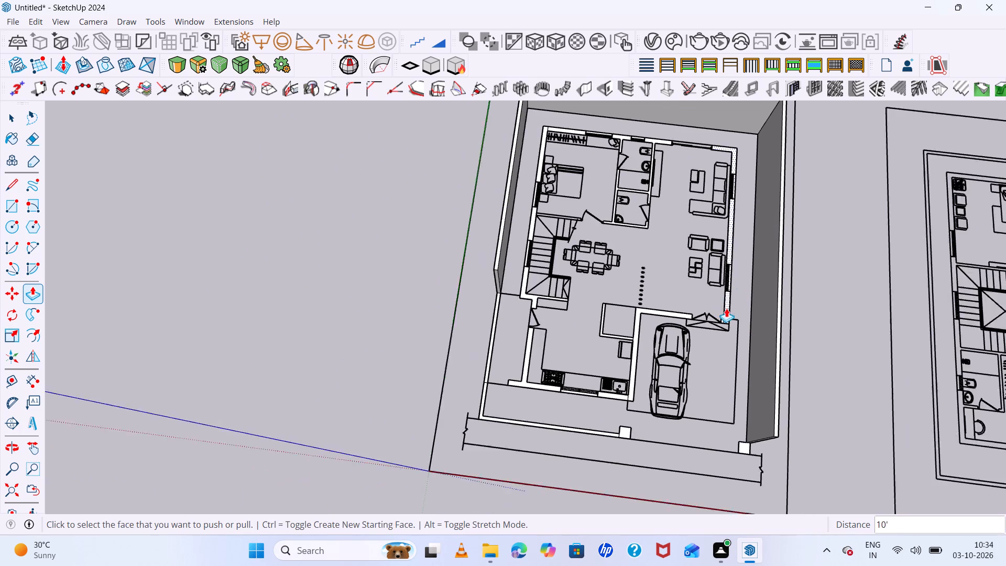
{"action": "scroll", "coordinate": [543, 357], "scroll_direction": "up", "scroll_amount": 7}
{"action": "left_click", "coordinate": [549, 352]}
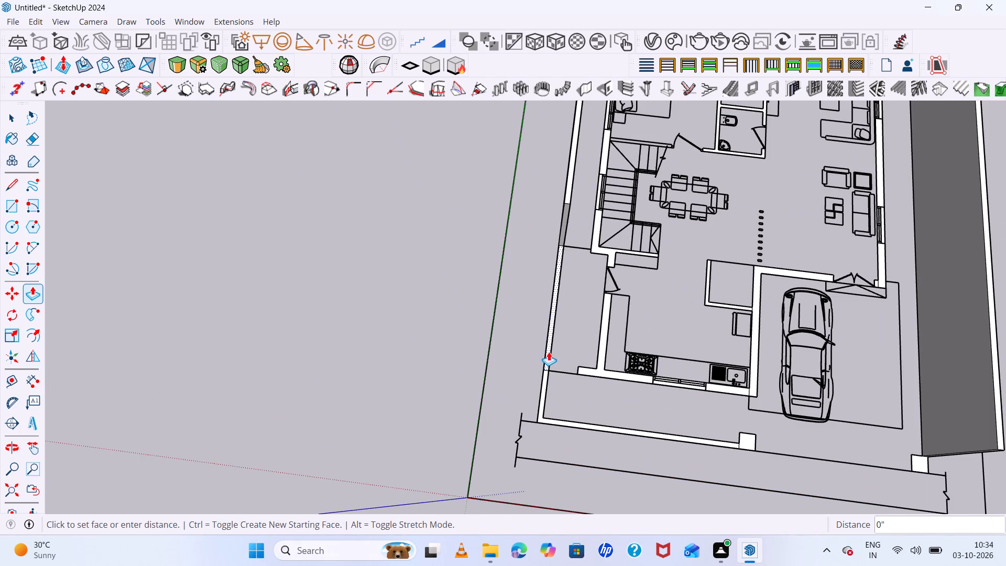
{"action": "left_click", "coordinate": [549, 352]}
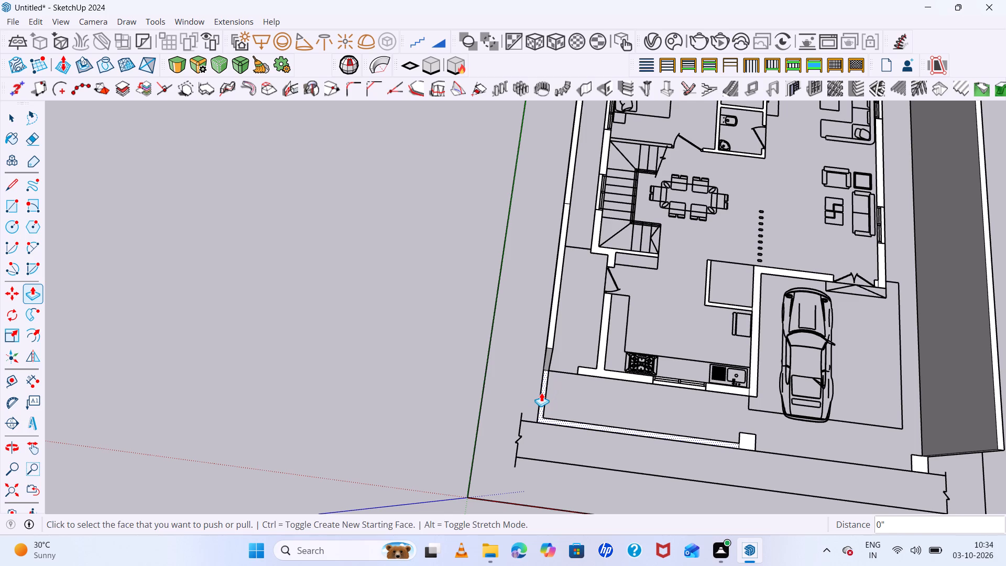
{"action": "double_click", "coordinate": [541, 393]}
Extrude the L-shaped kitchen wall beside the stove and the staircase's outer wall by the same 10'.
{"action": "middle_click_drag", "start_coordinate": [734, 379], "coordinate": [608, 369]}
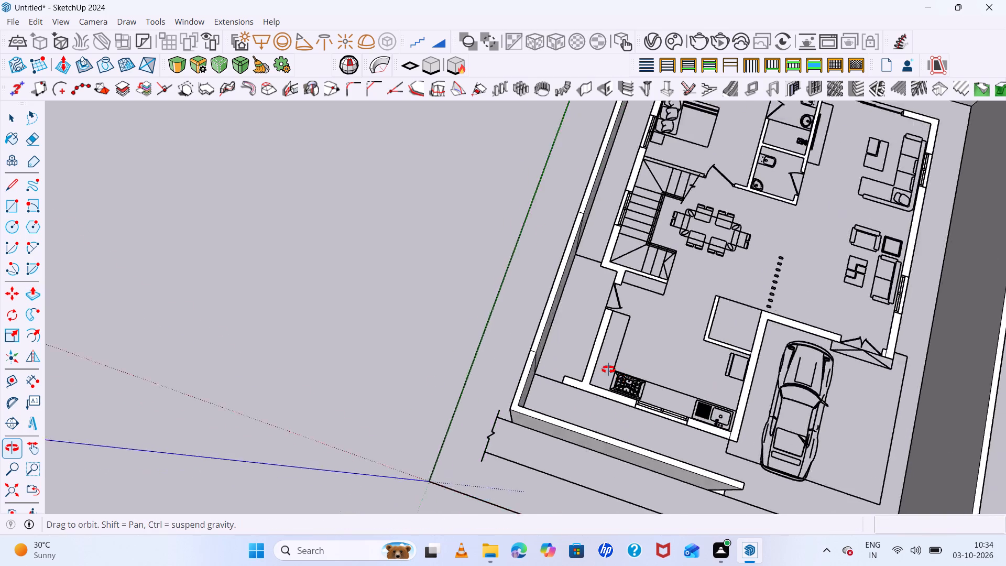
{"action": "middle_click_drag", "start_coordinate": [608, 369], "coordinate": [382, 264]}
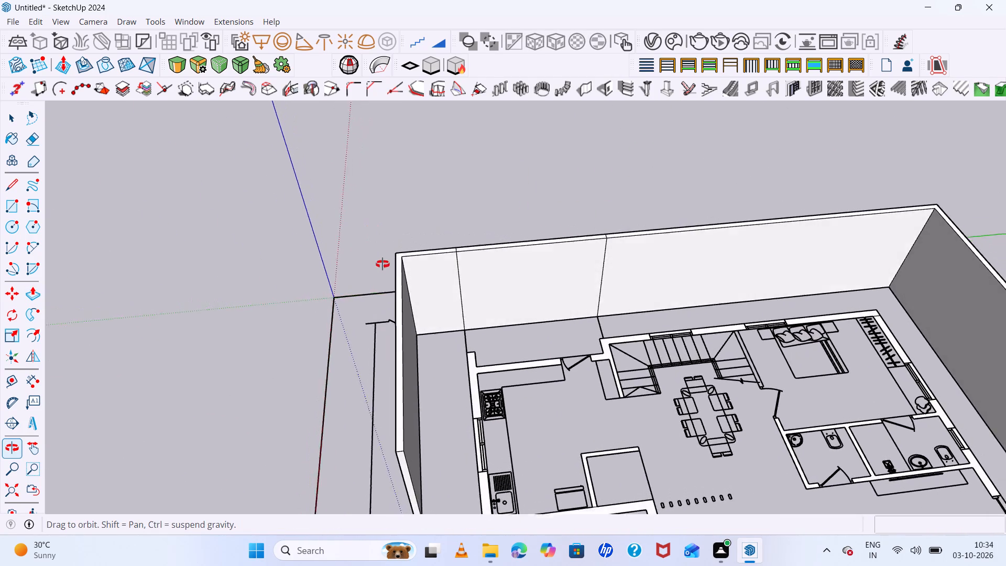
{"action": "middle_click_drag", "start_coordinate": [382, 264], "coordinate": [419, 319]}
{"action": "scroll", "coordinate": [488, 398], "scroll_direction": "up", "scroll_amount": 7}
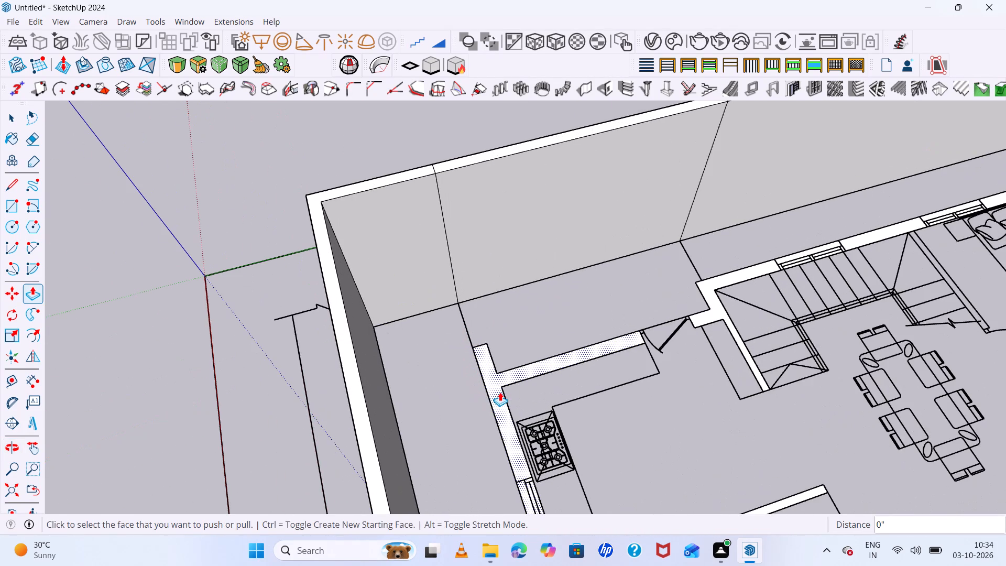
{"action": "double_click", "coordinate": [499, 390]}
{"action": "scroll", "coordinate": [664, 353], "scroll_direction": "down", "scroll_amount": 6}
{"action": "middle_click_drag", "start_coordinate": [642, 341], "coordinate": [546, 313]}
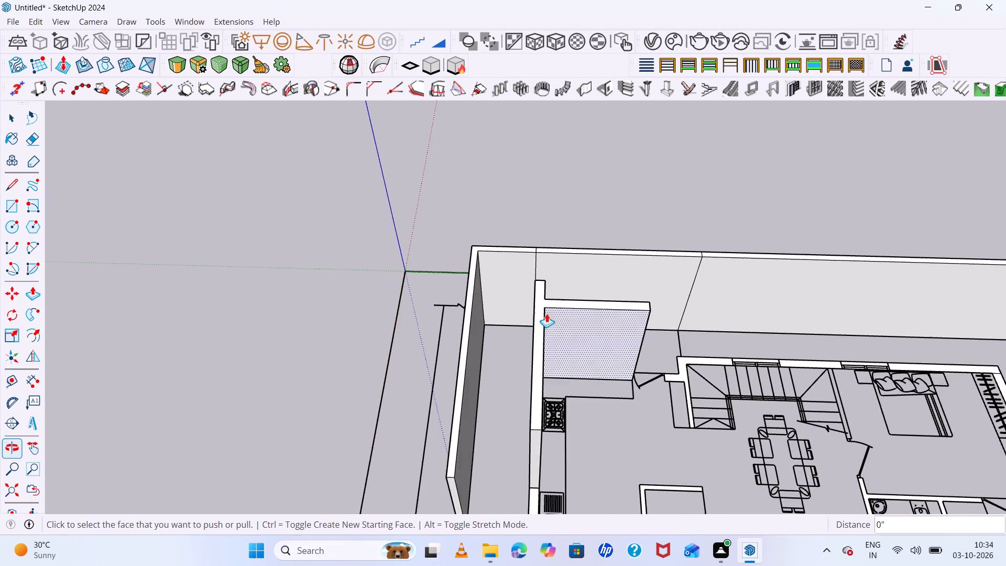
{"action": "scroll", "coordinate": [706, 360], "scroll_direction": "up", "scroll_amount": 6}
{"action": "double_click", "coordinate": [669, 372]}
{"action": "scroll", "coordinate": [560, 306], "scroll_direction": "down", "scroll_amount": 10}
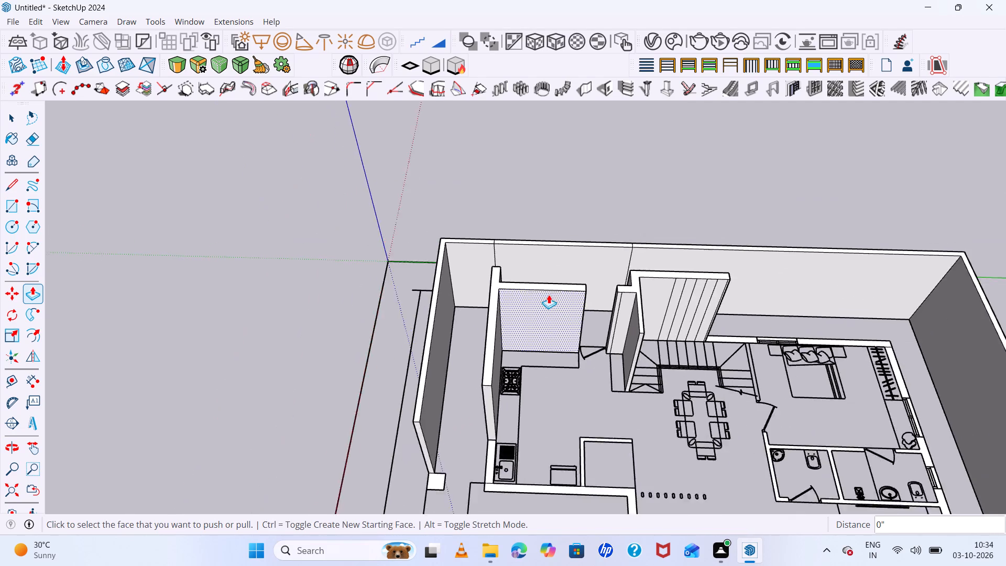
Extrude the wall behind the bedroom wardrobe and the outer wall pieces on both sides of the bed window by the same 10'.
{"action": "scroll", "coordinate": [549, 295], "scroll_direction": "down", "scroll_amount": 3}
{"action": "scroll", "coordinate": [808, 320], "scroll_direction": "up", "scroll_amount": 6}
{"action": "scroll", "coordinate": [730, 328], "scroll_direction": "up", "scroll_amount": 7}
{"action": "double_click", "coordinate": [690, 341]}
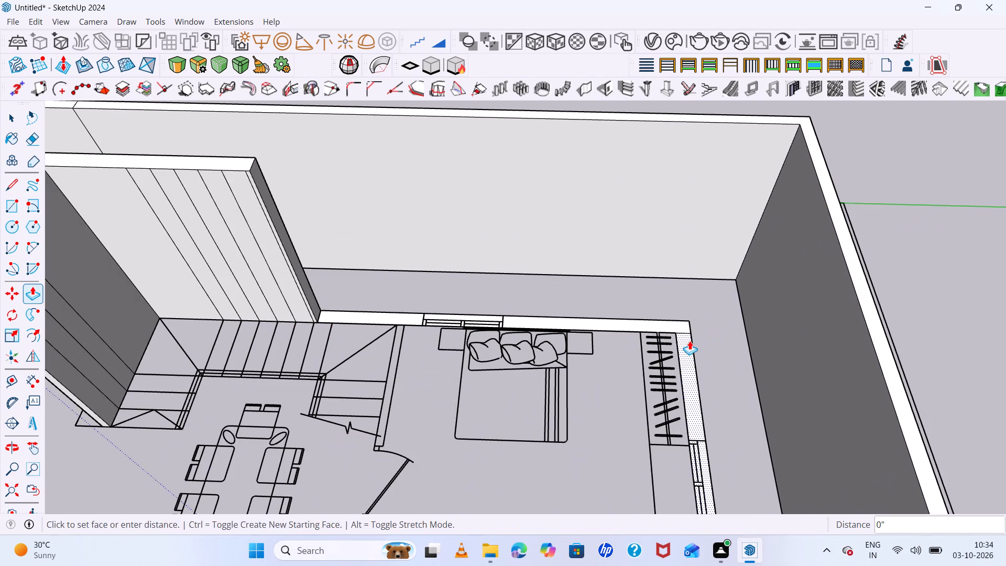
{"action": "left_click", "coordinate": [622, 318]}
{"action": "double_click", "coordinate": [618, 322]}
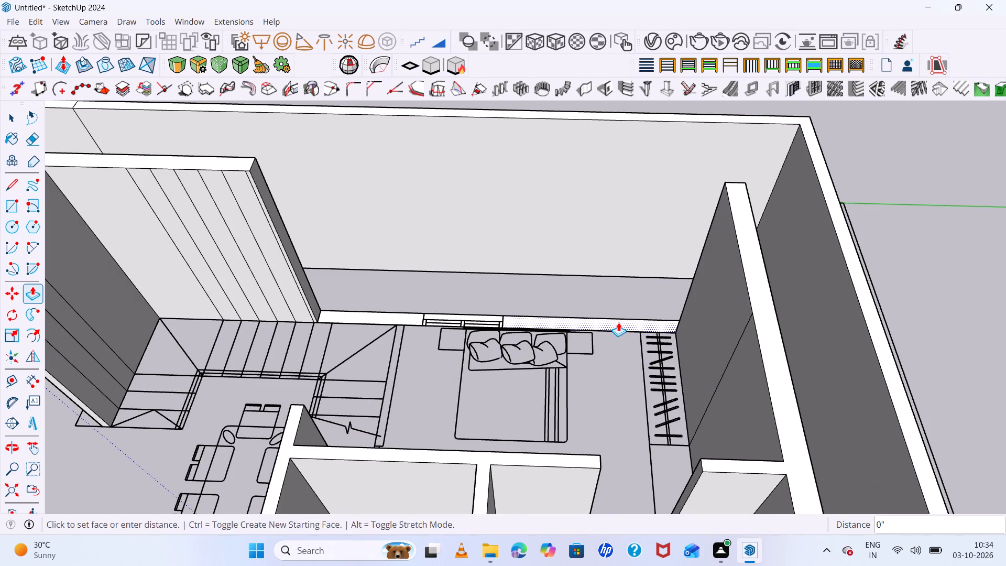
{"action": "double_click", "coordinate": [400, 316]}
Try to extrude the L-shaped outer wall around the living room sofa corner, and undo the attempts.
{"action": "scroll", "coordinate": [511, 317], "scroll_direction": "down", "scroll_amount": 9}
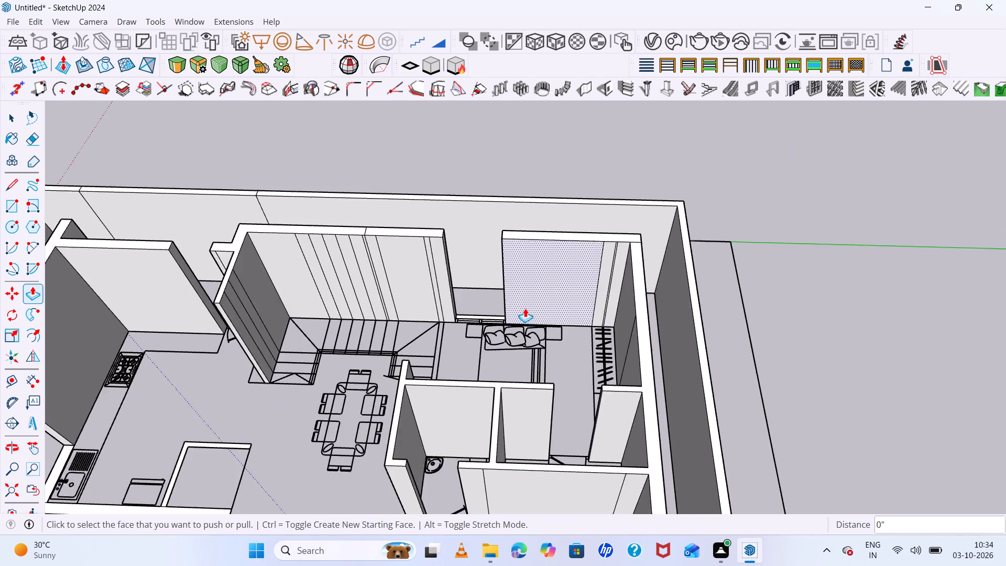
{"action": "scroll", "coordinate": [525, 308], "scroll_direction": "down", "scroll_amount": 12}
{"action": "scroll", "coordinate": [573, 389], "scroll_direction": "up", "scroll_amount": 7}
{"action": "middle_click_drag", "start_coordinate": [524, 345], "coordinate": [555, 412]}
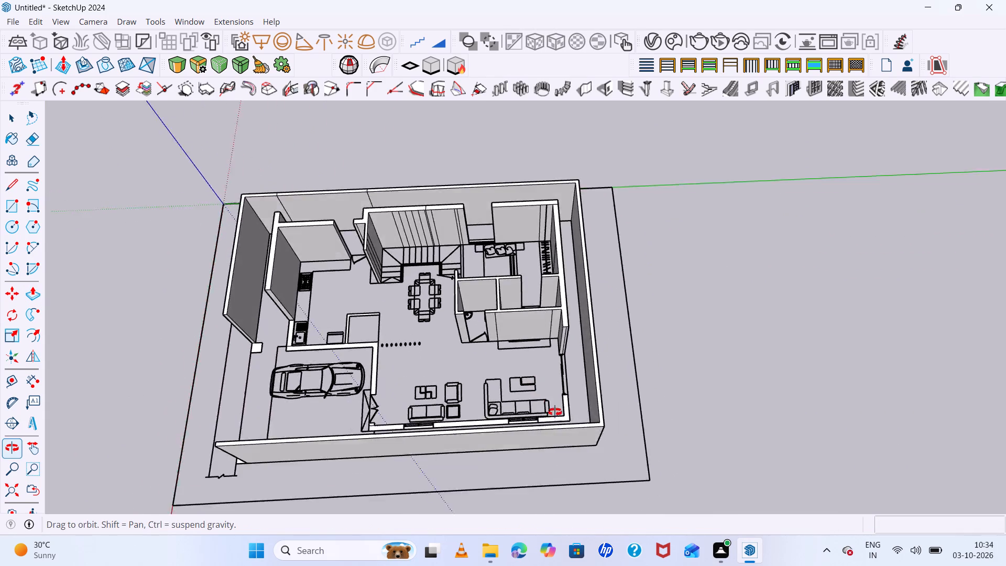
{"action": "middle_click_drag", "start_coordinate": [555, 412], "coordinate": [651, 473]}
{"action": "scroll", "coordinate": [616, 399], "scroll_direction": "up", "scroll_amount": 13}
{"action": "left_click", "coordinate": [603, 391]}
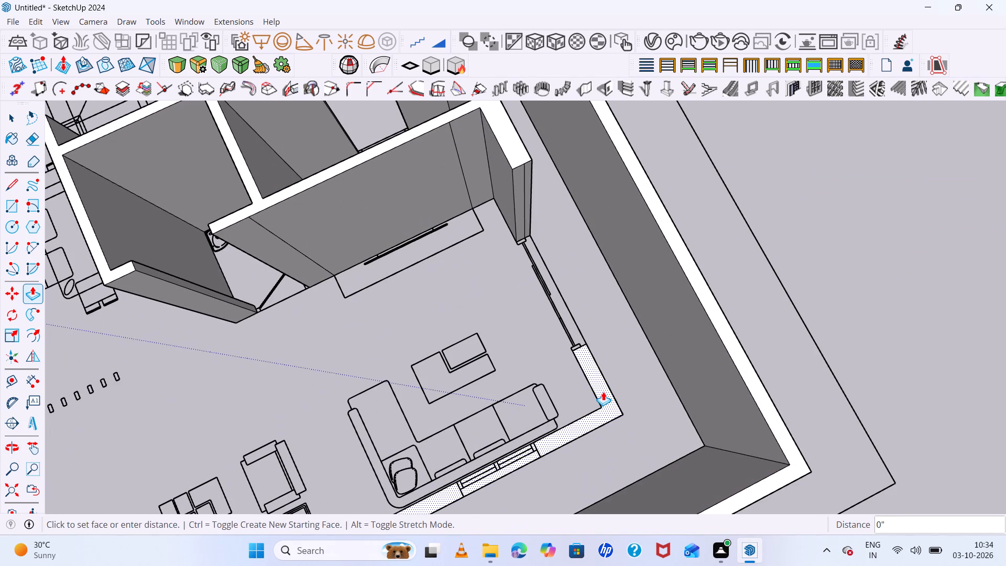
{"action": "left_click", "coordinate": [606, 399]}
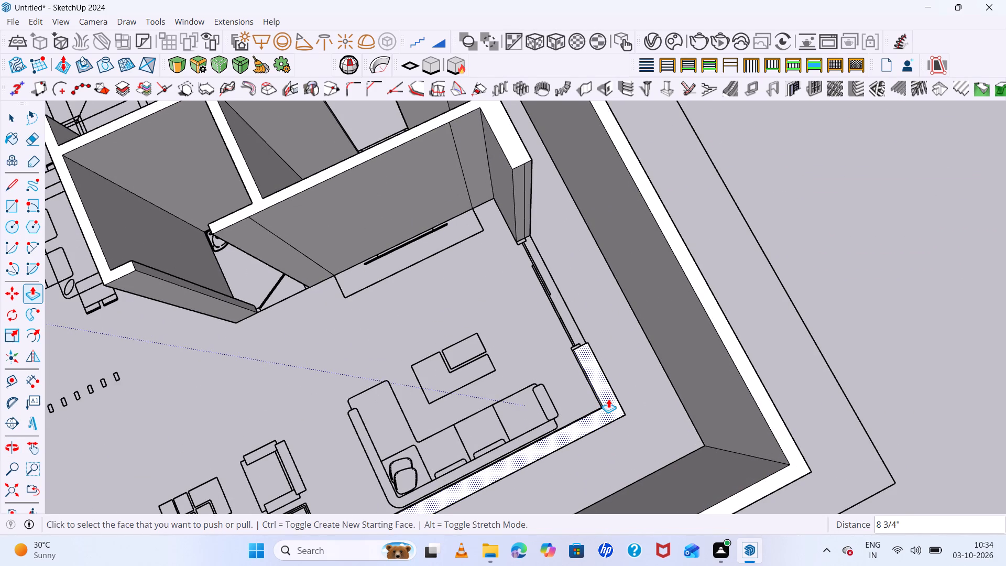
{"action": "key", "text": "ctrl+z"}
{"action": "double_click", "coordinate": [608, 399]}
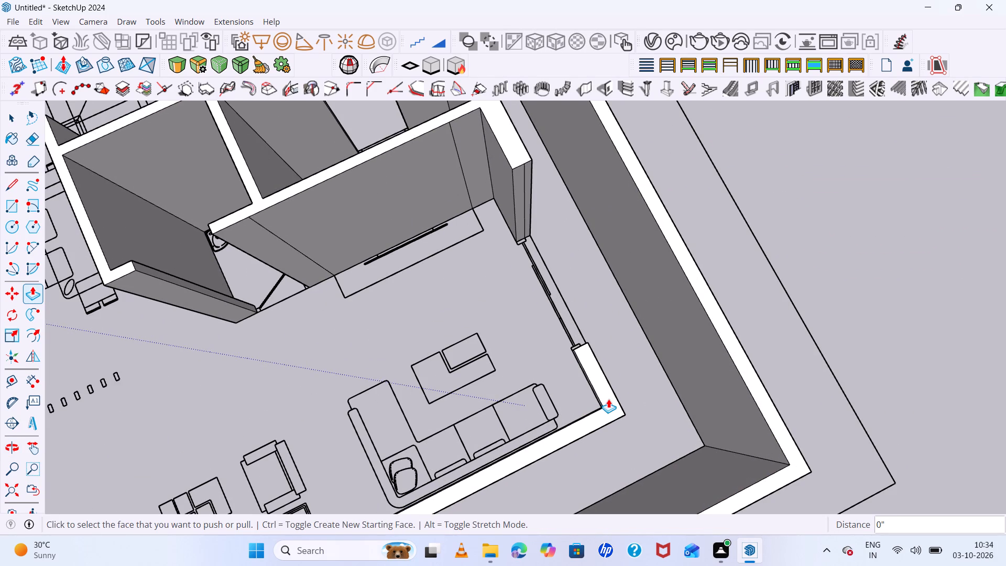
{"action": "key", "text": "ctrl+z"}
Extrude the L-shaped outer wall around the living room sofa corner up 10'.
{"action": "left_click", "coordinate": [609, 399]}
{"action": "type", "text": "10'"}
{"action": "key", "text": "Return"}
{"action": "scroll", "coordinate": [619, 361], "scroll_direction": "down", "scroll_amount": 9}
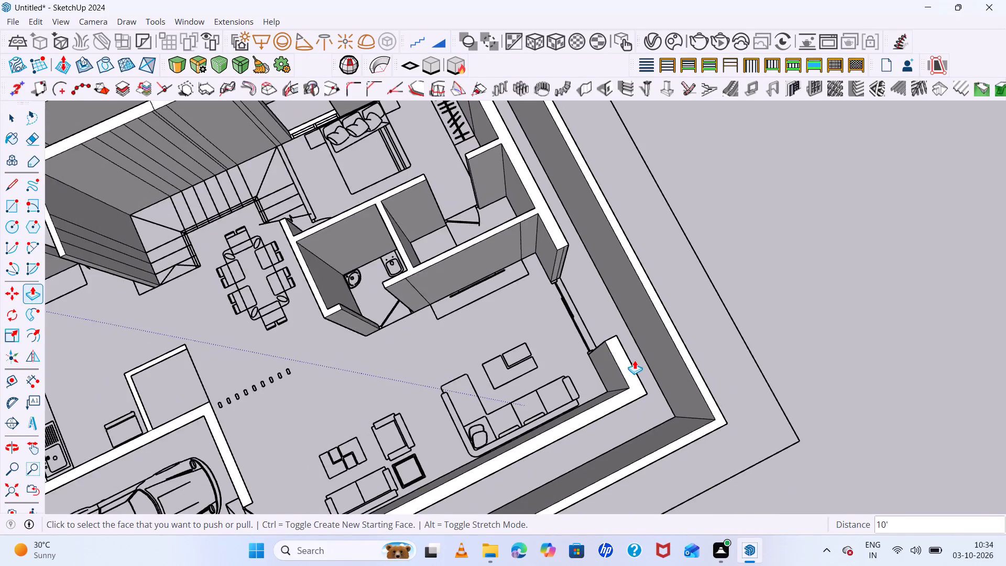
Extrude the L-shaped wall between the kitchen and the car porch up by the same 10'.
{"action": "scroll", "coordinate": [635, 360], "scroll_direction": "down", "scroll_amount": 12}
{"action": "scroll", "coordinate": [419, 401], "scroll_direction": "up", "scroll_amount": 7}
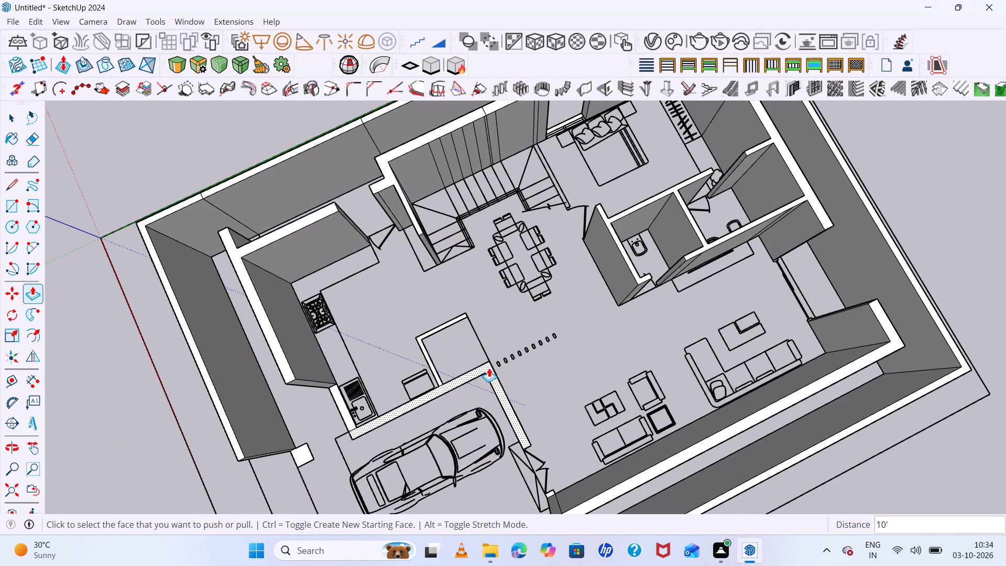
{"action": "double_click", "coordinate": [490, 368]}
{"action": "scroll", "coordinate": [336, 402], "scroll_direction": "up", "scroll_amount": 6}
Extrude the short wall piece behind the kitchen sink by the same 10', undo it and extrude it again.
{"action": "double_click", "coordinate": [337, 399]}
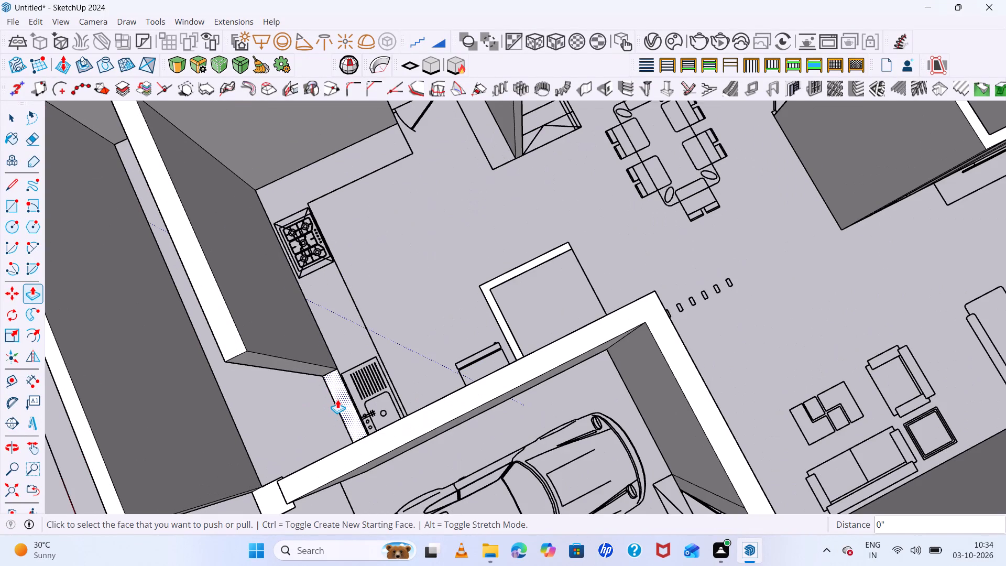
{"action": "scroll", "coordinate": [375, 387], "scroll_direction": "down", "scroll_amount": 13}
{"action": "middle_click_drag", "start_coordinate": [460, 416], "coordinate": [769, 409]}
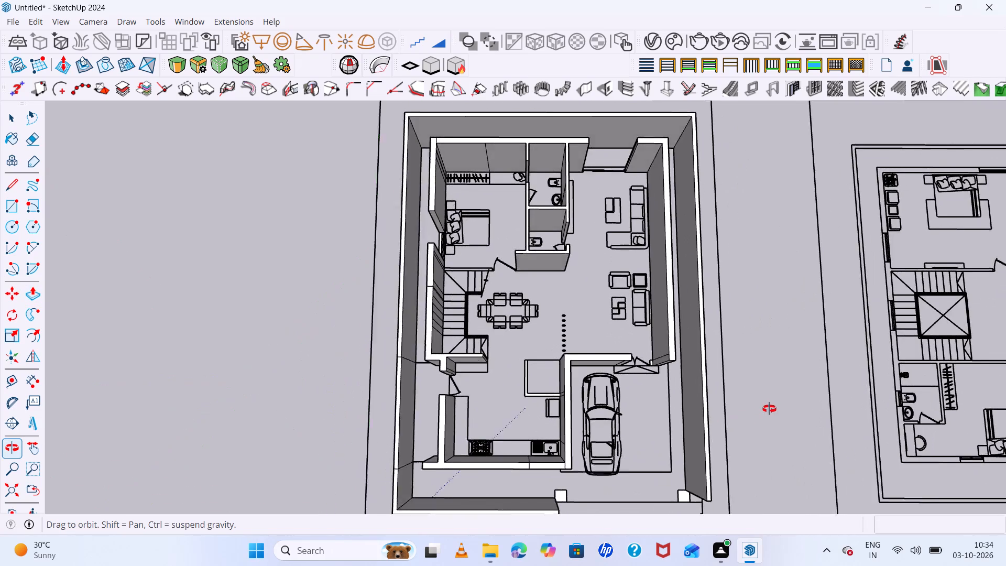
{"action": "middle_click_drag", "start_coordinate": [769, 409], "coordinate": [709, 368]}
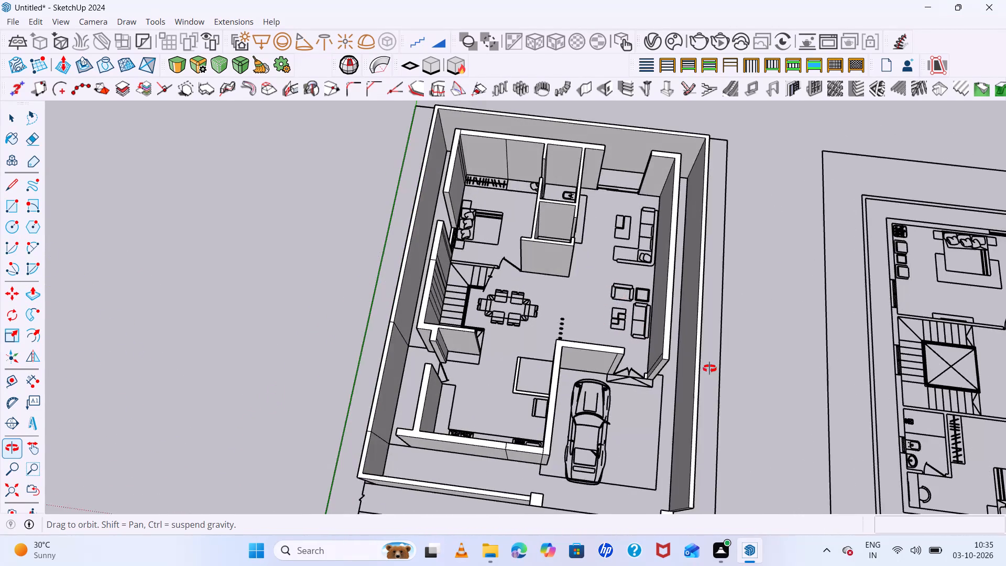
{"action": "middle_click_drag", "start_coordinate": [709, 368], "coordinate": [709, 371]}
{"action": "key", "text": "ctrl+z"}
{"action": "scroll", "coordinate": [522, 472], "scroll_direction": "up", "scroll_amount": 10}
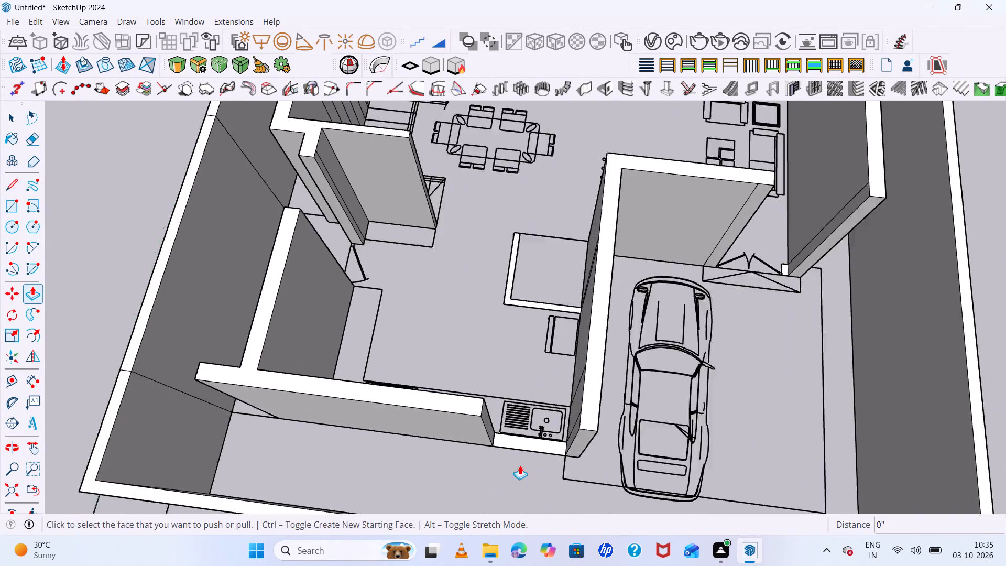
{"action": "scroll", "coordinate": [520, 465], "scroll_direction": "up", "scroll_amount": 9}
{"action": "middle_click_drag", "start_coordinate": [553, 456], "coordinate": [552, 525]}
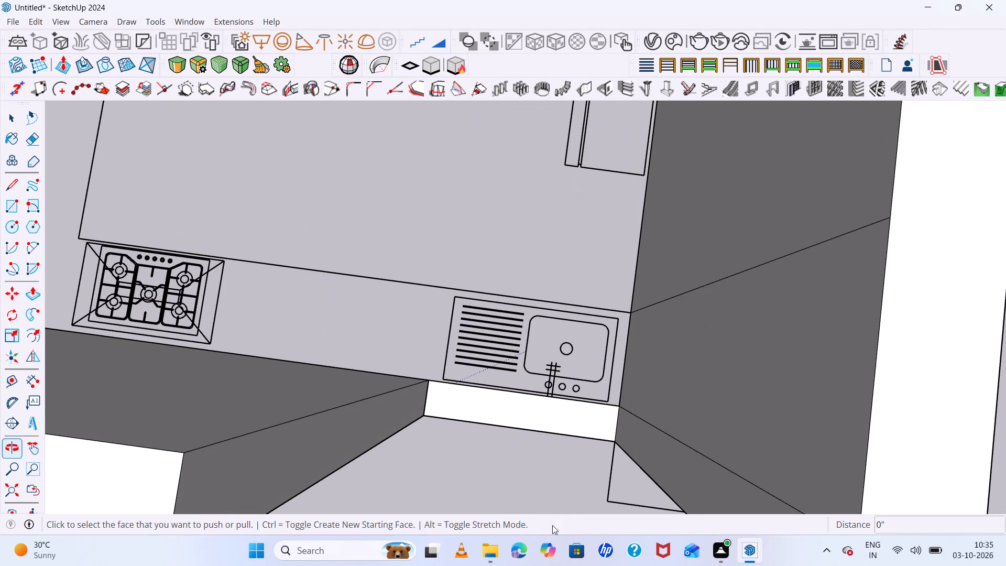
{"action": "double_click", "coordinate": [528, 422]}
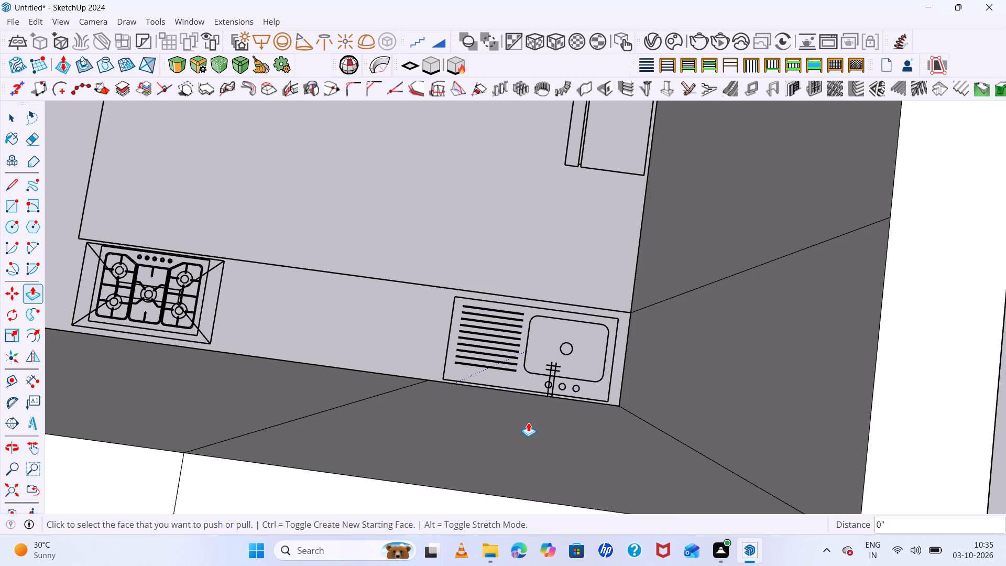
Examine the extruded house and boundary walls of the first floor plan from several angles.
{"action": "scroll", "coordinate": [512, 411], "scroll_direction": "down", "scroll_amount": 7}
{"action": "scroll", "coordinate": [441, 387], "scroll_direction": "down", "scroll_amount": 11}
{"action": "middle_click_drag", "start_coordinate": [519, 408], "coordinate": [478, 427]}
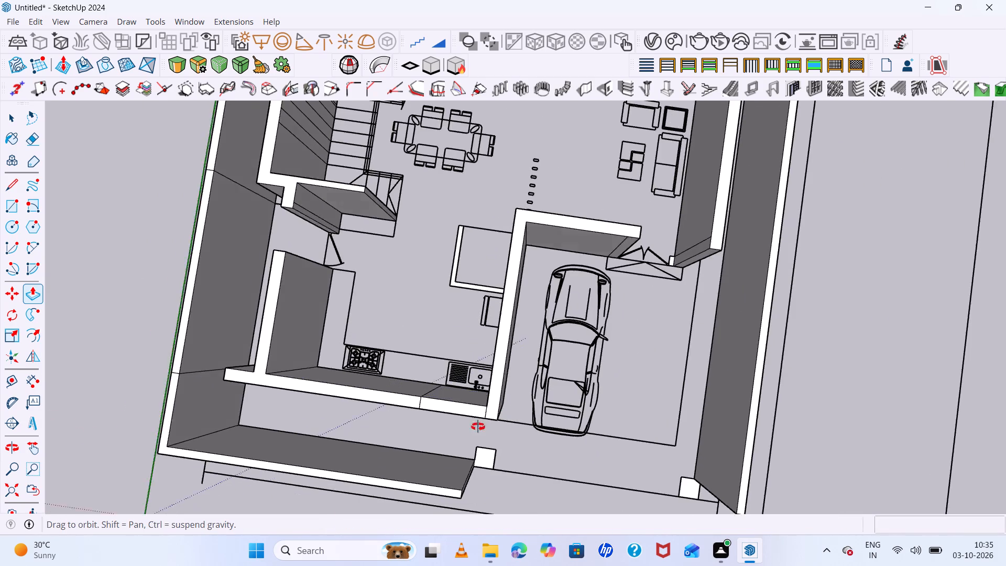
{"action": "middle_click_drag", "start_coordinate": [478, 427], "coordinate": [202, 387]}
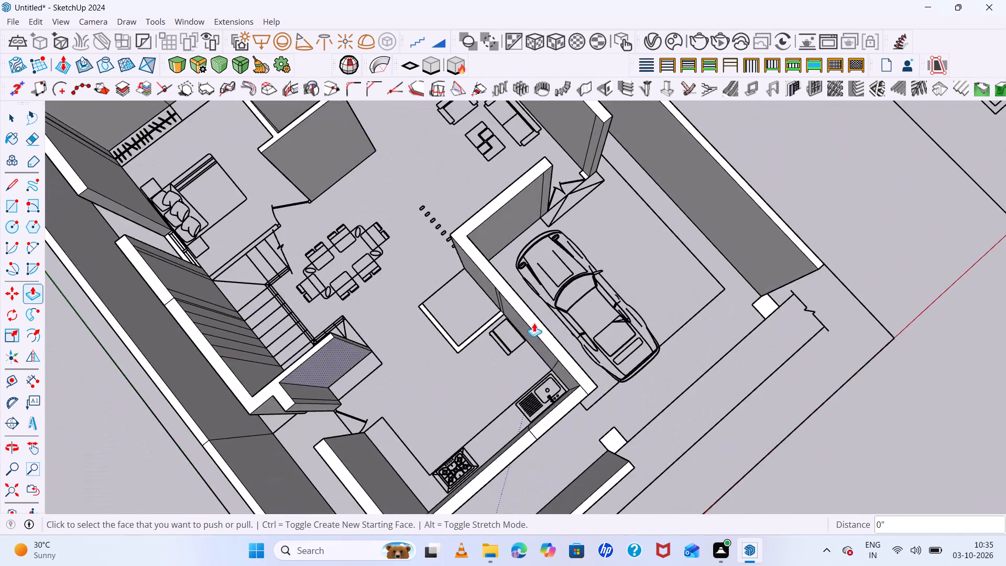
{"action": "scroll", "coordinate": [536, 321], "scroll_direction": "down", "scroll_amount": 15}
{"action": "middle_click_drag", "start_coordinate": [671, 380], "coordinate": [451, 353]}
{"action": "middle_click", "coordinate": [451, 353]}
{"action": "middle_click", "coordinate": [451, 353]}
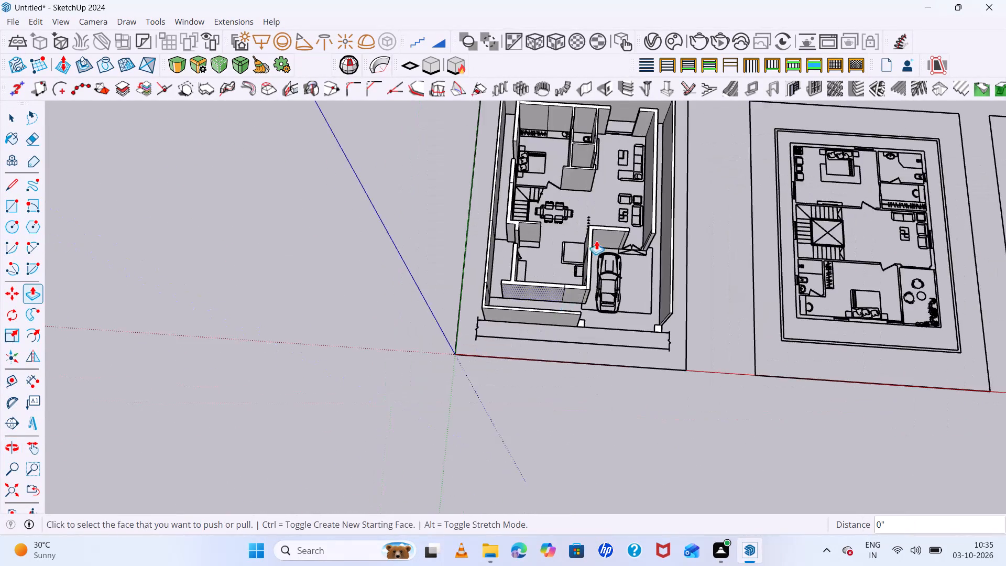
{"action": "scroll", "coordinate": [603, 219], "scroll_direction": "up", "scroll_amount": 8}
{"action": "scroll", "coordinate": [561, 216], "scroll_direction": "down", "scroll_amount": 7}
{"action": "scroll", "coordinate": [675, 174], "scroll_direction": "down", "scroll_amount": 7}
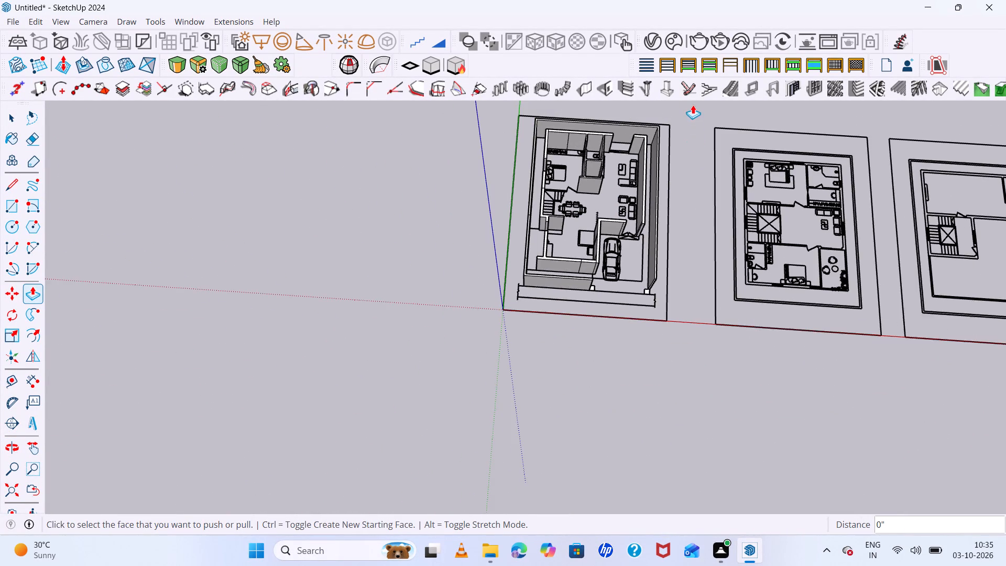
{"action": "scroll", "coordinate": [693, 105], "scroll_direction": "up", "scroll_amount": 19}
{"action": "middle_click_drag", "start_coordinate": [640, 216], "coordinate": [653, 160]}
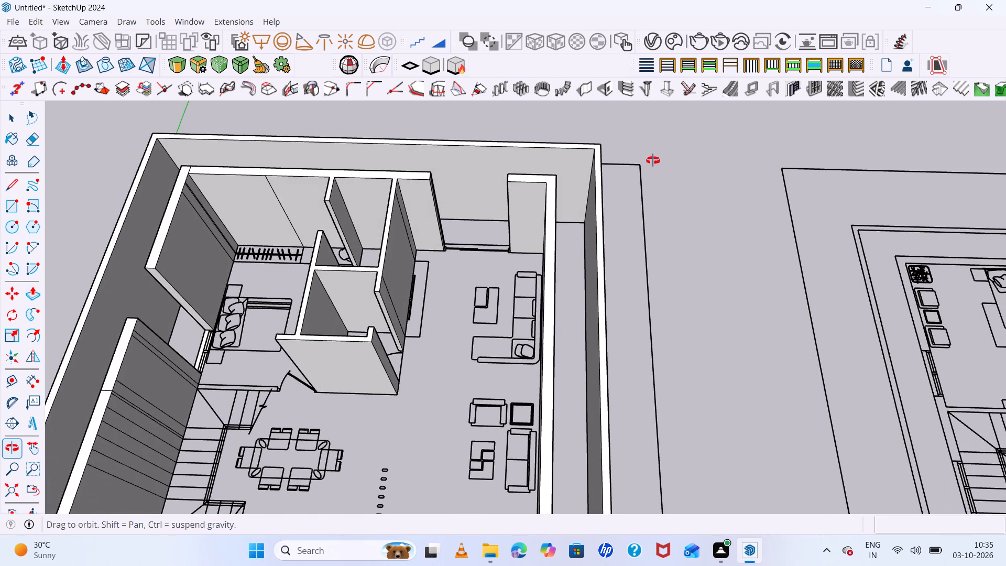
{"action": "middle_click_drag", "start_coordinate": [653, 160], "coordinate": [656, 172]}
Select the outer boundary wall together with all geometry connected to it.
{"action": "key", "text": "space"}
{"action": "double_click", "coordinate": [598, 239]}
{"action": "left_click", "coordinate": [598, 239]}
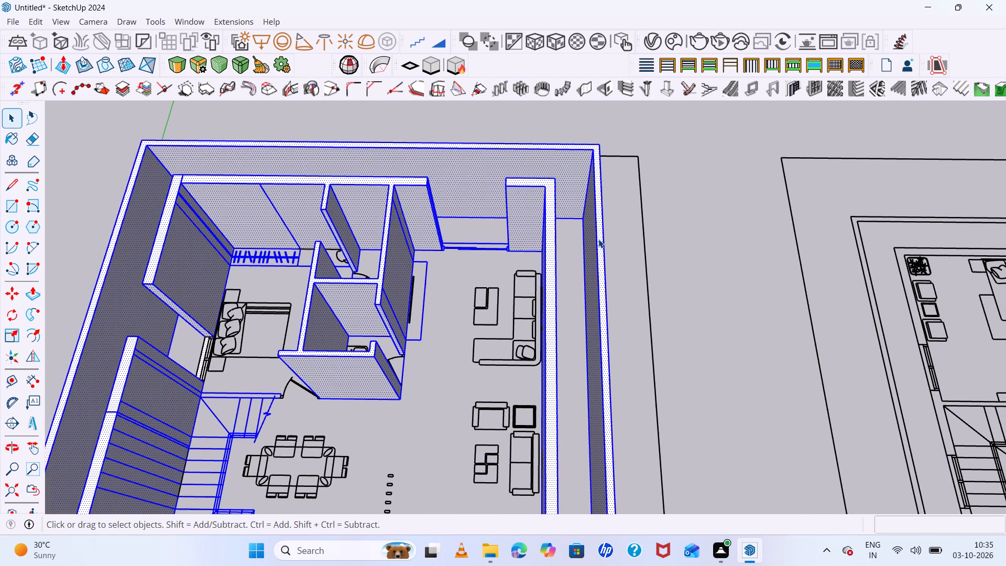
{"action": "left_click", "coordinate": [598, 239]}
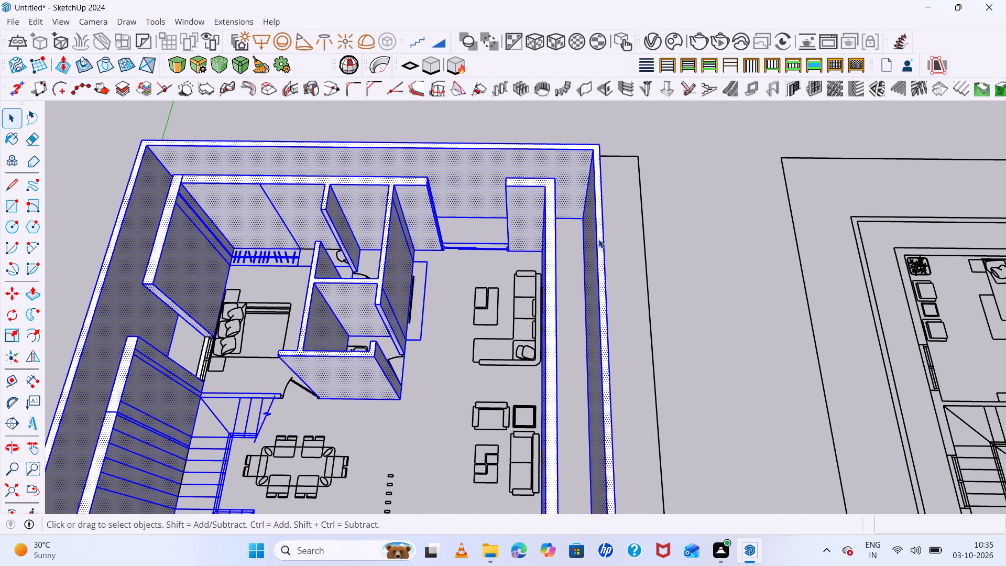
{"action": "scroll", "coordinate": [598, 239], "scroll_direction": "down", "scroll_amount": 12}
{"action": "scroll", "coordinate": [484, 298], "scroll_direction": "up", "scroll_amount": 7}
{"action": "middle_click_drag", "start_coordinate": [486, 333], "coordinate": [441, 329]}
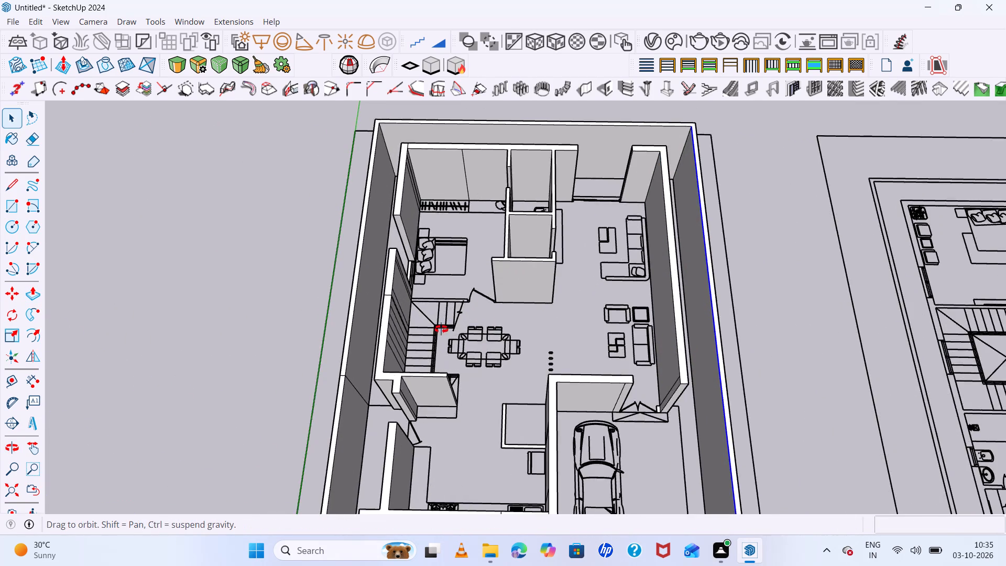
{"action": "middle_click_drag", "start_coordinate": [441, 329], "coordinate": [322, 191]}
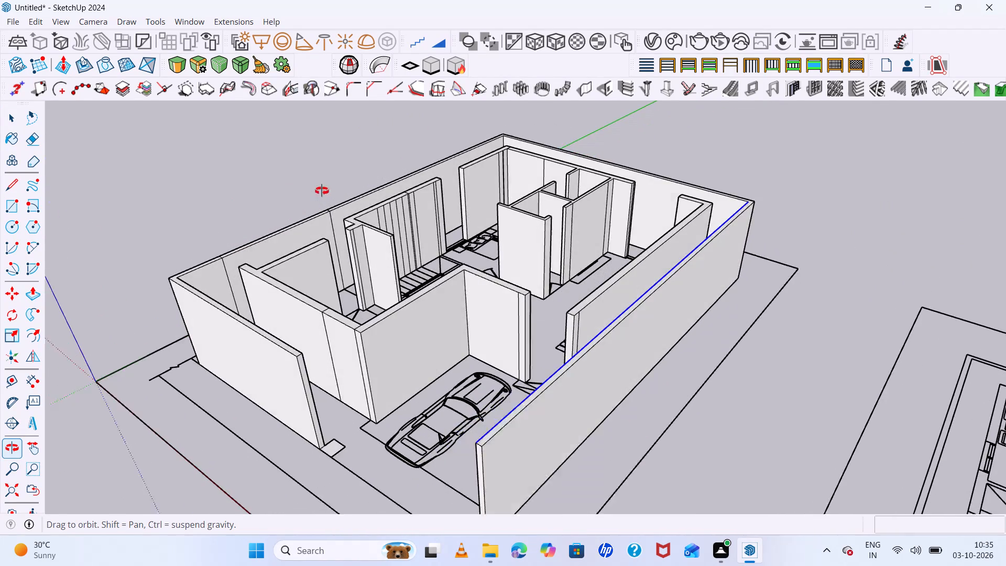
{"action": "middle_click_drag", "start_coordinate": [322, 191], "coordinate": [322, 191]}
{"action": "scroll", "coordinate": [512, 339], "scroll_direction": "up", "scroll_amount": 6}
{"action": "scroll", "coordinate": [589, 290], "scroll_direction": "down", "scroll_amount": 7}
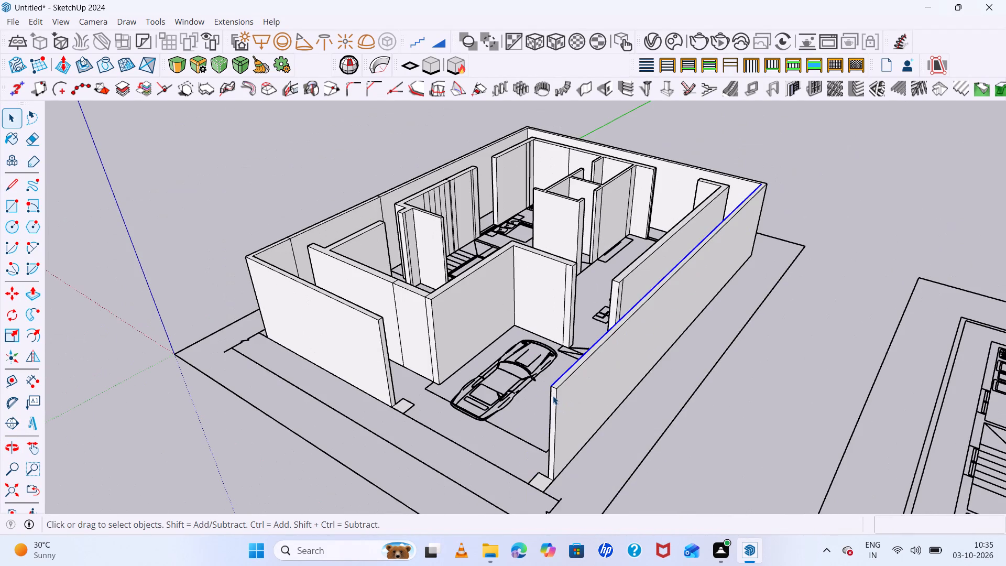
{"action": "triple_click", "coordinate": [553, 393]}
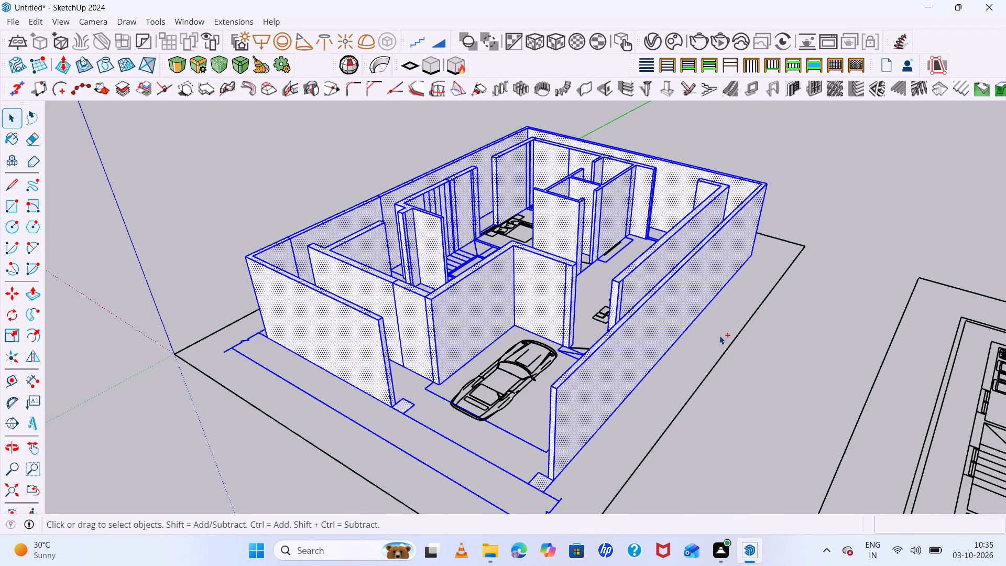
Undo the wall extrusions back to the flat floor plan.
{"action": "key", "text": "ctrl+z"}
{"action": "key", "text": "ctrl+z"}
{"action": "key", "text": "ctrl+z"}
{"action": "key", "text": "ctrl+z"}
{"action": "key", "text": "ctrl+z"}
{"action": "key", "text": "ctrl+z"}
{"action": "key", "text": "ctrl+z"}
{"action": "key", "text": "ctrl+z"}
{"action": "key", "text": "ctrl+z"}
{"action": "key", "text": "ctrl+z"}
{"action": "key", "text": "ctrl+z"}
{"action": "key", "text": "ctrl+z"}
{"action": "key", "text": "ctrl+z"}
{"action": "key", "text": "ctrl+z"}
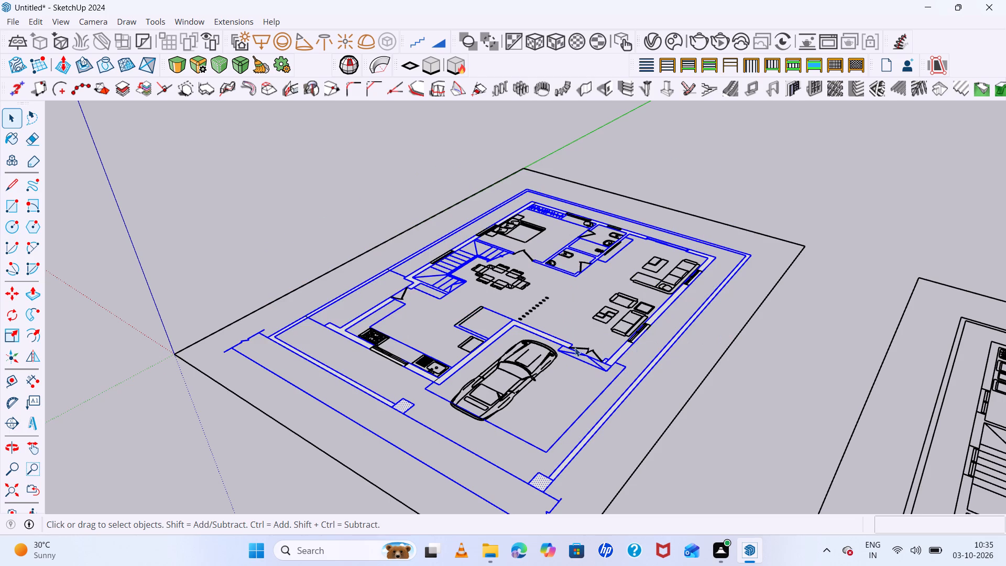
Make a group from the outer boundary wall's face and its bounding edges beside the living room.
{"action": "middle_click_drag", "start_coordinate": [574, 350], "coordinate": [705, 448]}
{"action": "left_click", "coordinate": [799, 326]}
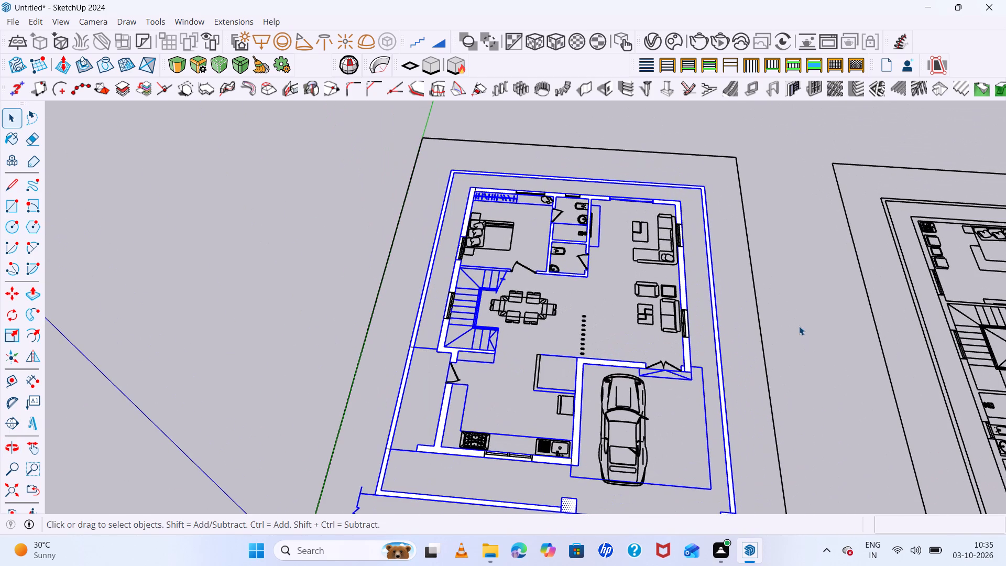
{"action": "scroll", "coordinate": [738, 347], "scroll_direction": "up", "scroll_amount": 6}
{"action": "left_click", "coordinate": [701, 372]}
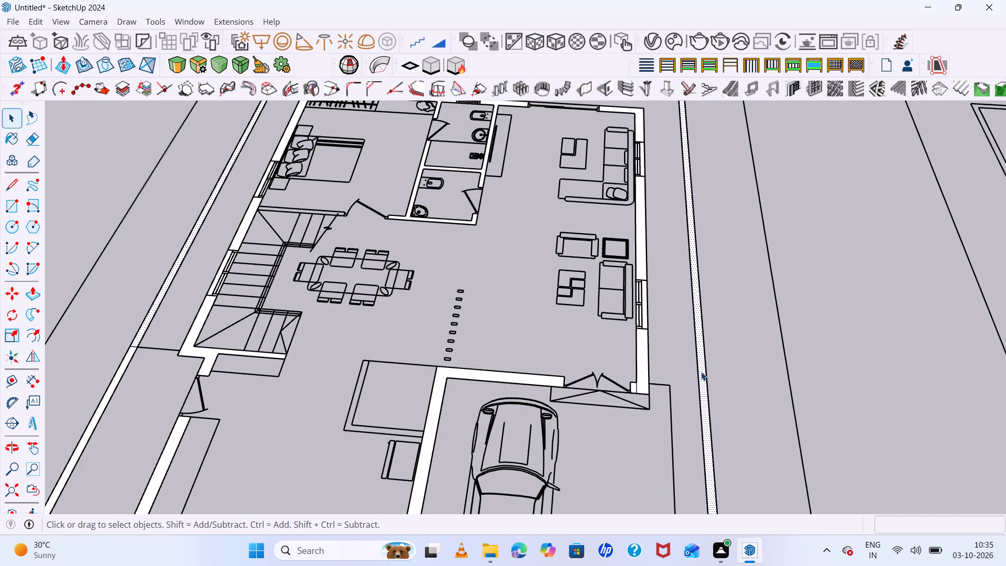
{"action": "left_click", "coordinate": [701, 372]}
{"action": "left_click", "coordinate": [701, 372]}
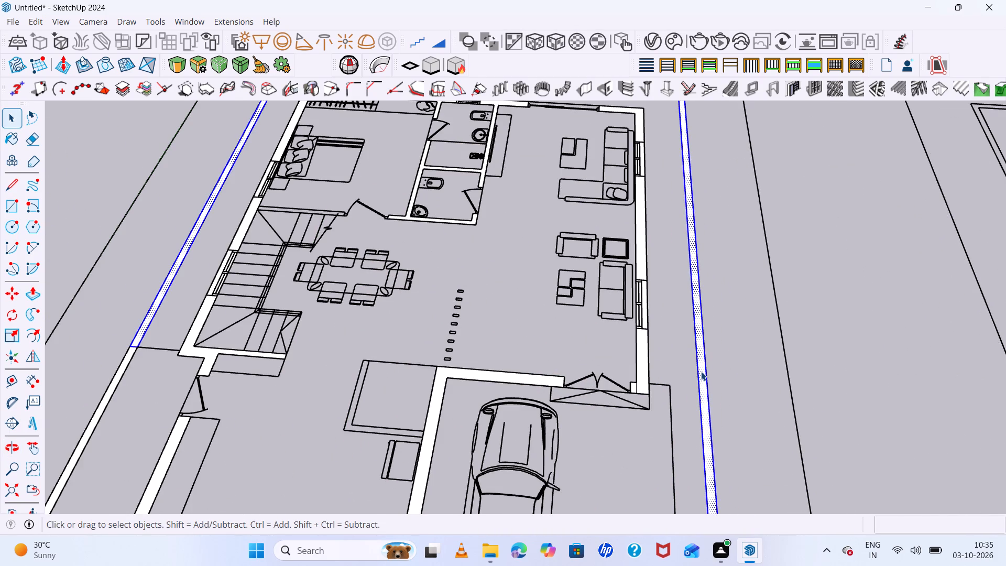
{"action": "right_click", "coordinate": [701, 372]}
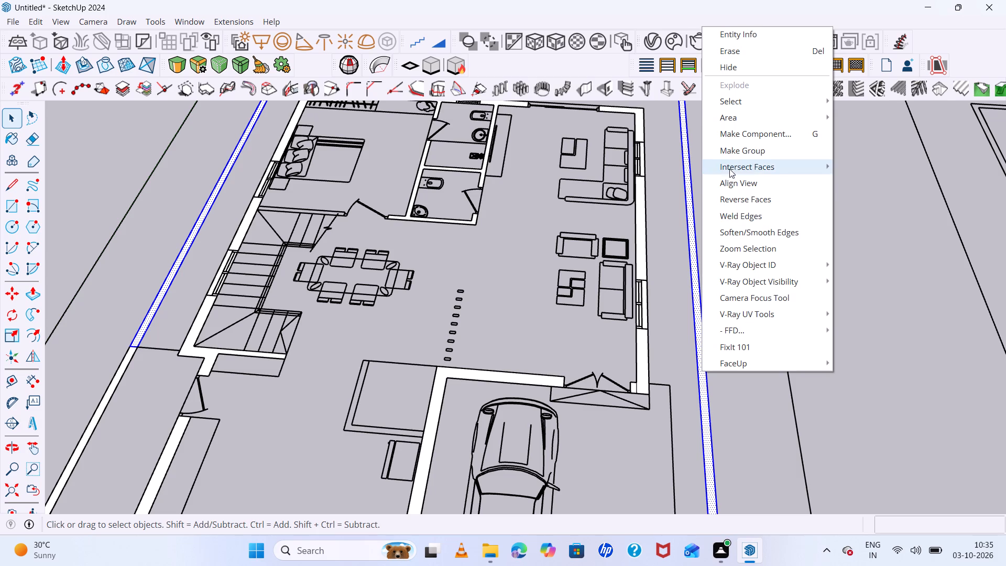
{"action": "left_click", "coordinate": [734, 151]}
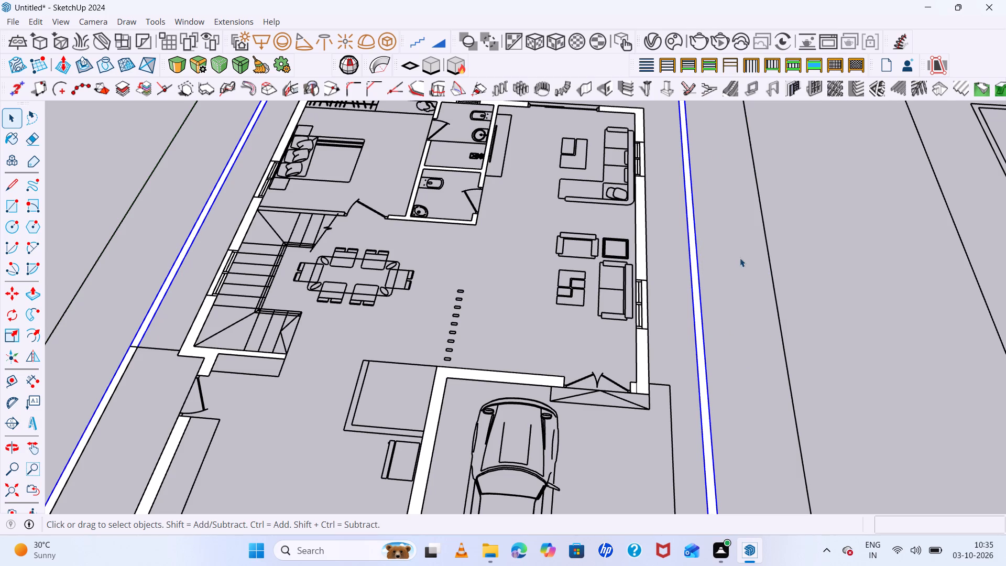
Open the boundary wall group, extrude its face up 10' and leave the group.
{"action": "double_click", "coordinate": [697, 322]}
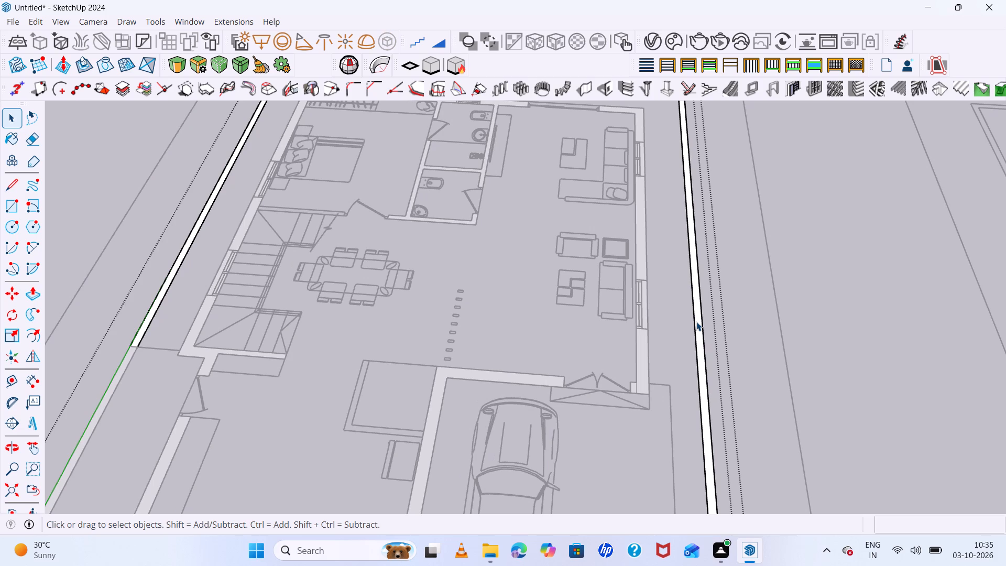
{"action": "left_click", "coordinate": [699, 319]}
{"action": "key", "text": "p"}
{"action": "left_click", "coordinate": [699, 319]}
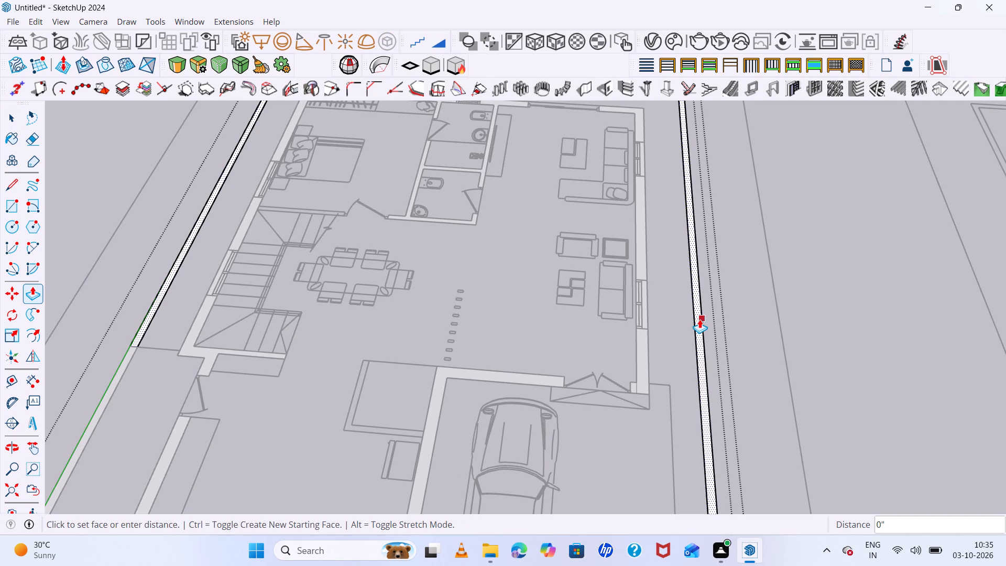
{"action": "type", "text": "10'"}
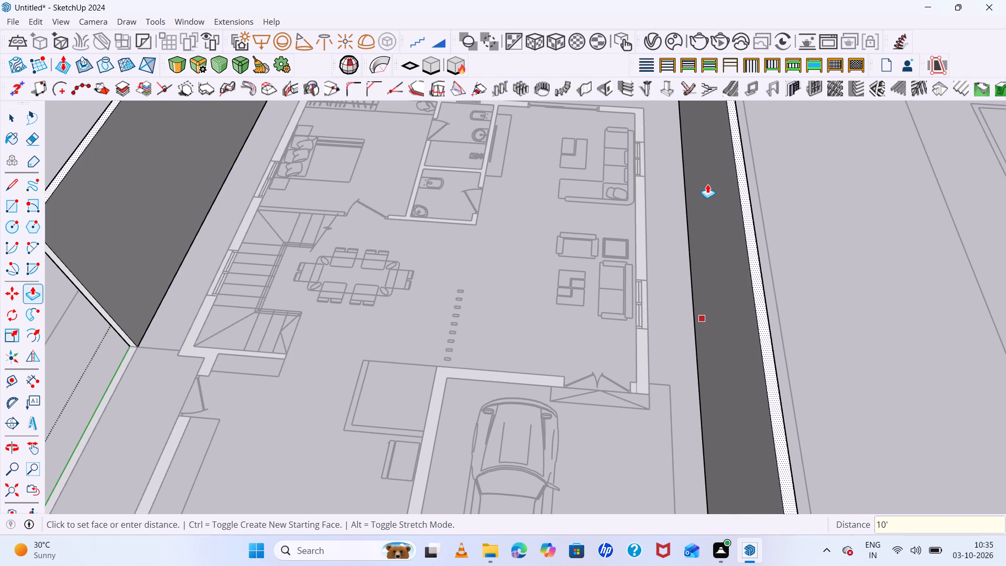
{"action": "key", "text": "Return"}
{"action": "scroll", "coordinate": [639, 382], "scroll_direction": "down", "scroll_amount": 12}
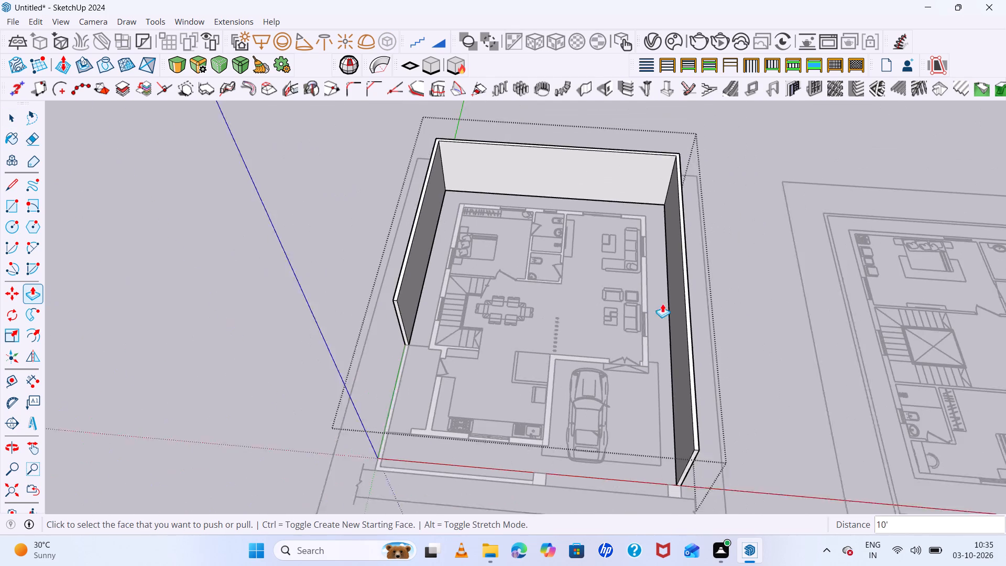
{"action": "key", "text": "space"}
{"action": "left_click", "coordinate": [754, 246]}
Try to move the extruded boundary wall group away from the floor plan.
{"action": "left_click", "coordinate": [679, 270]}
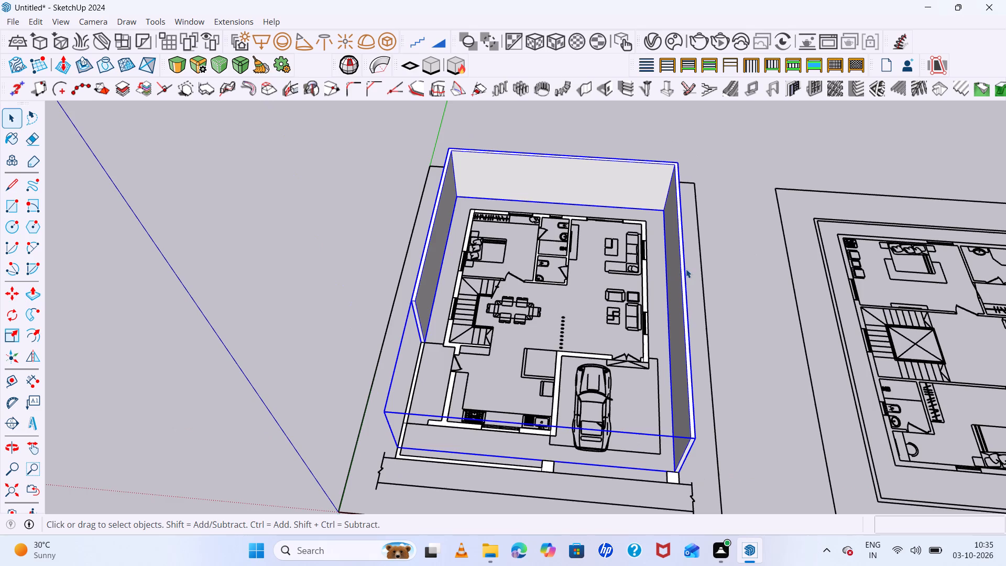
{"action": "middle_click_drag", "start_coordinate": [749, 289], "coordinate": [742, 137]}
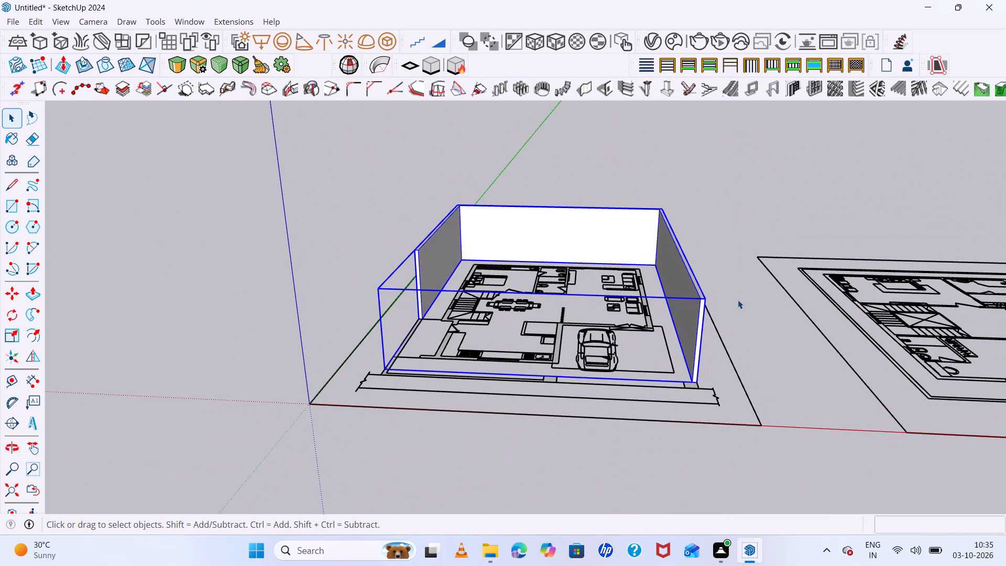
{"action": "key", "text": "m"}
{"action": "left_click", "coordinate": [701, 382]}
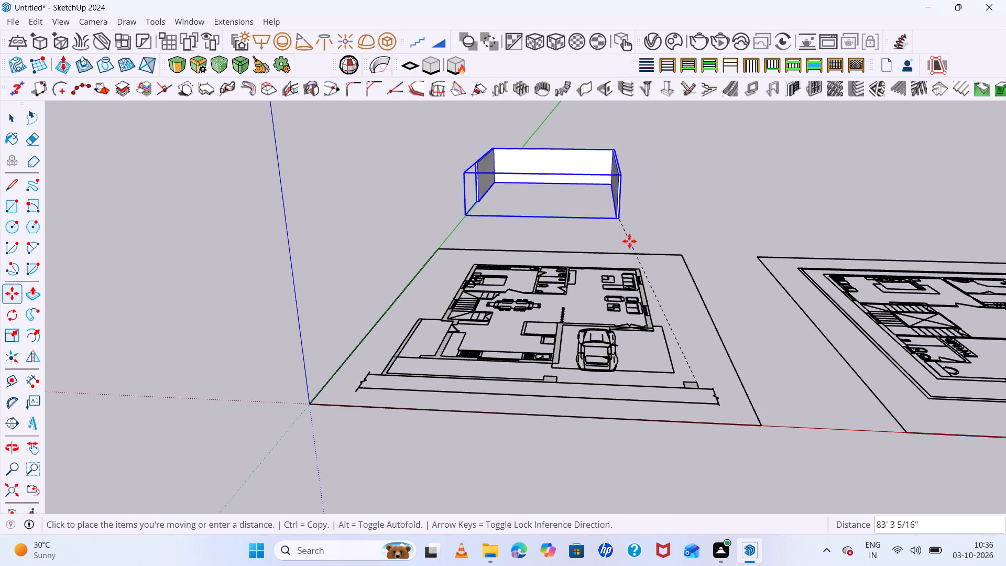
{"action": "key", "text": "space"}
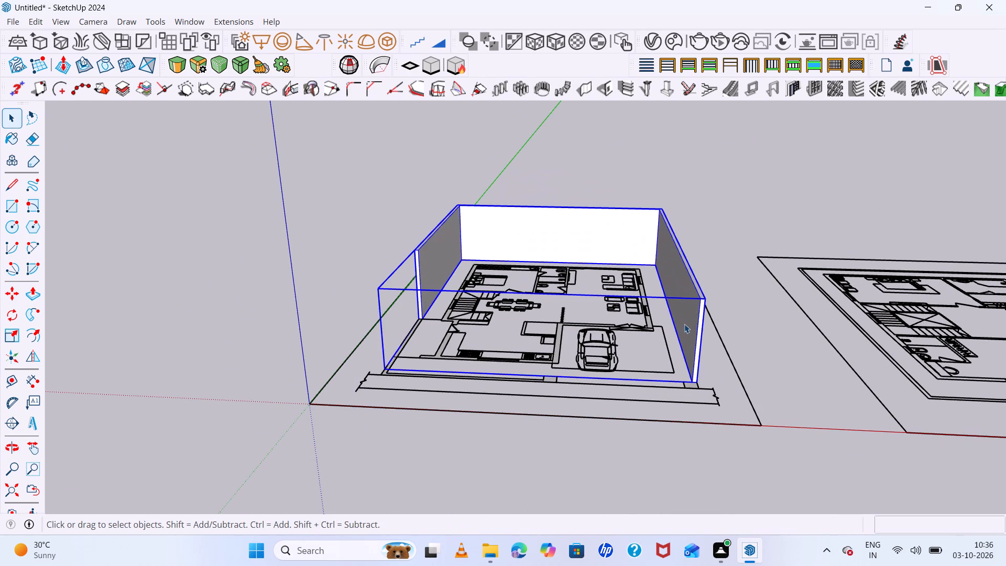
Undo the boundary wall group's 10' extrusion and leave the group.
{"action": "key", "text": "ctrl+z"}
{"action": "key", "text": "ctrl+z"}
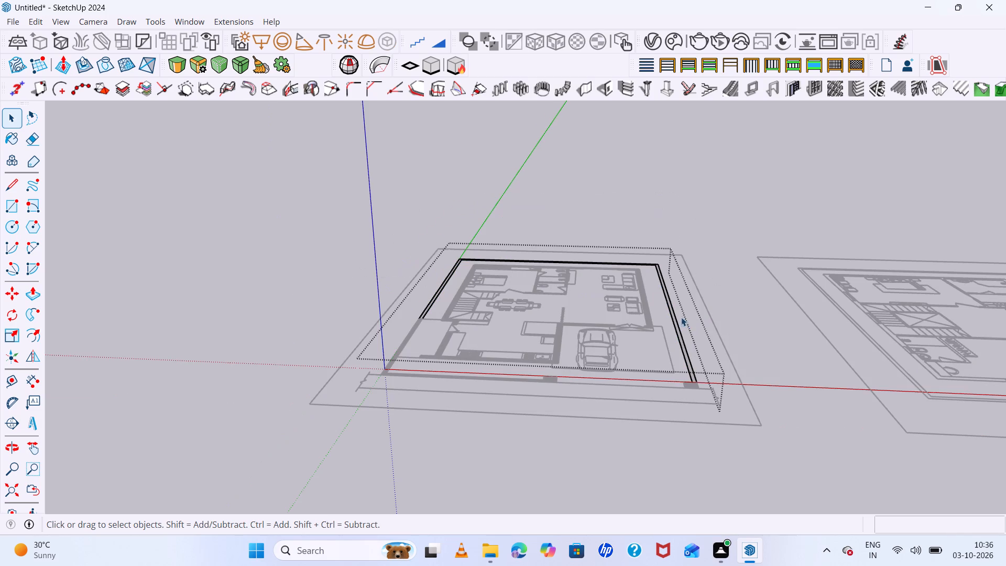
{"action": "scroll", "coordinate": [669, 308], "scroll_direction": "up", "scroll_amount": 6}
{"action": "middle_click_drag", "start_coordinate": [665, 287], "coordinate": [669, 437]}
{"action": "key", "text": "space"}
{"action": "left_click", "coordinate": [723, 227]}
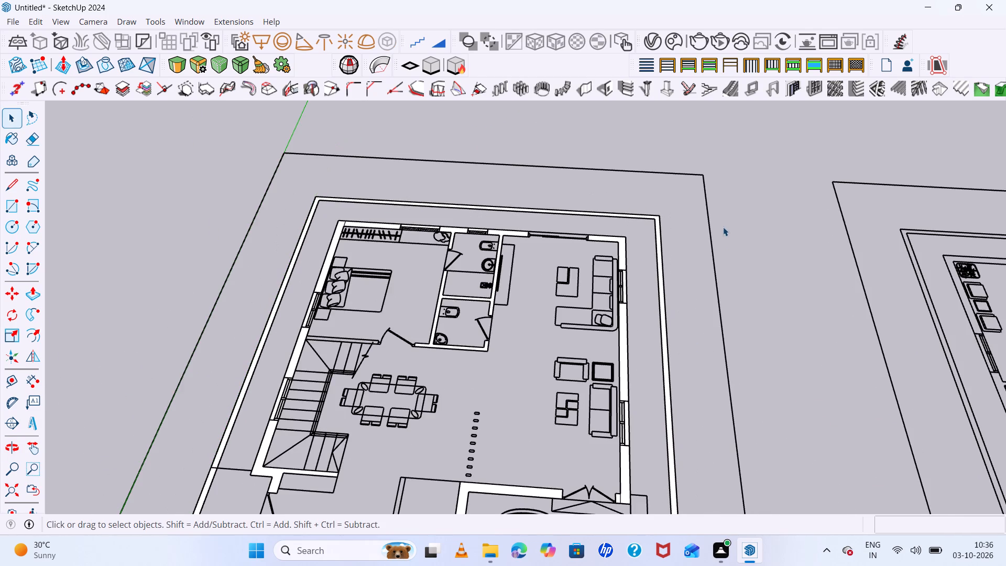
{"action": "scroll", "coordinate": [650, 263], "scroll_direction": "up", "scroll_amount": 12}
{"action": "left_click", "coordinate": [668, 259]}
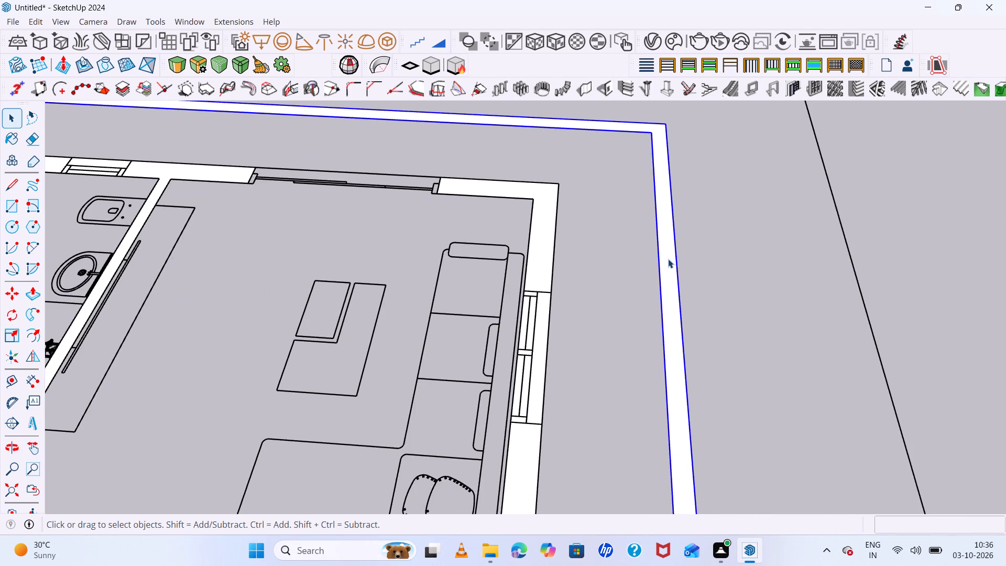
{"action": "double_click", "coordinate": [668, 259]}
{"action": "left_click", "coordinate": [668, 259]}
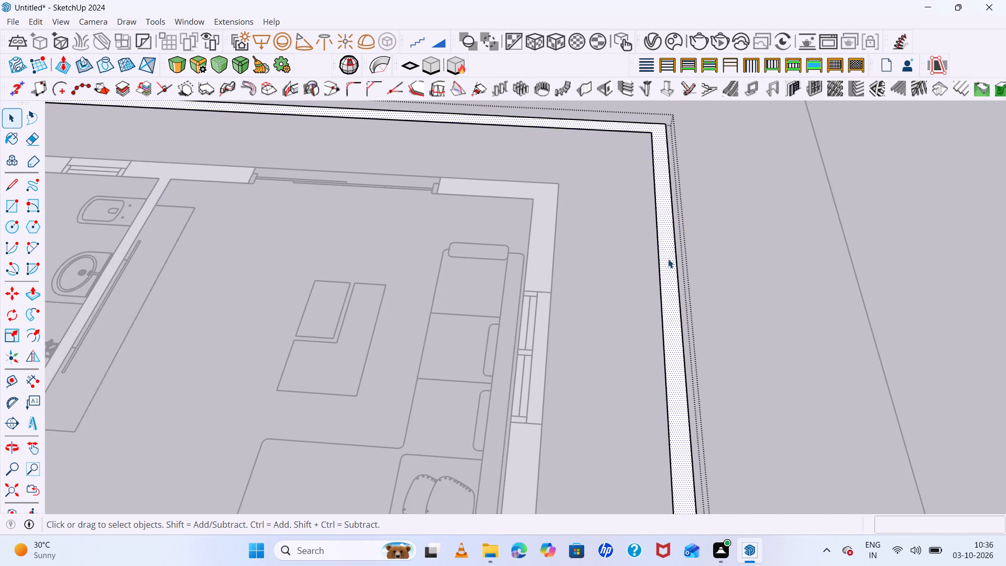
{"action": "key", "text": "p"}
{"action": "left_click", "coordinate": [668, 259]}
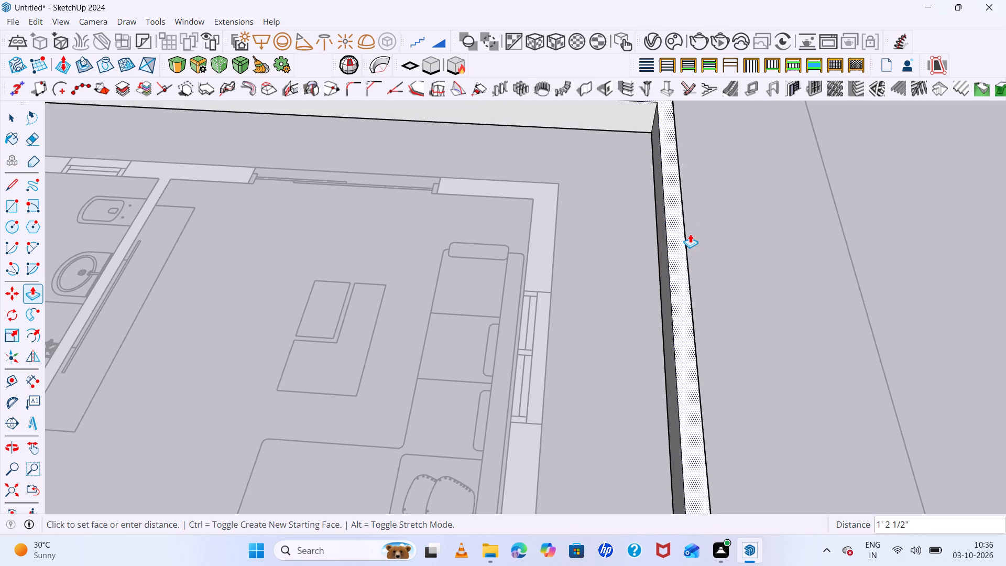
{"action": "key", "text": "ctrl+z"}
Undo the grouping of the outer boundary wall.
{"action": "key", "text": "ctrl+z"}
{"action": "key", "text": "ctrl+z"}
{"action": "key", "text": "ctrl+z"}
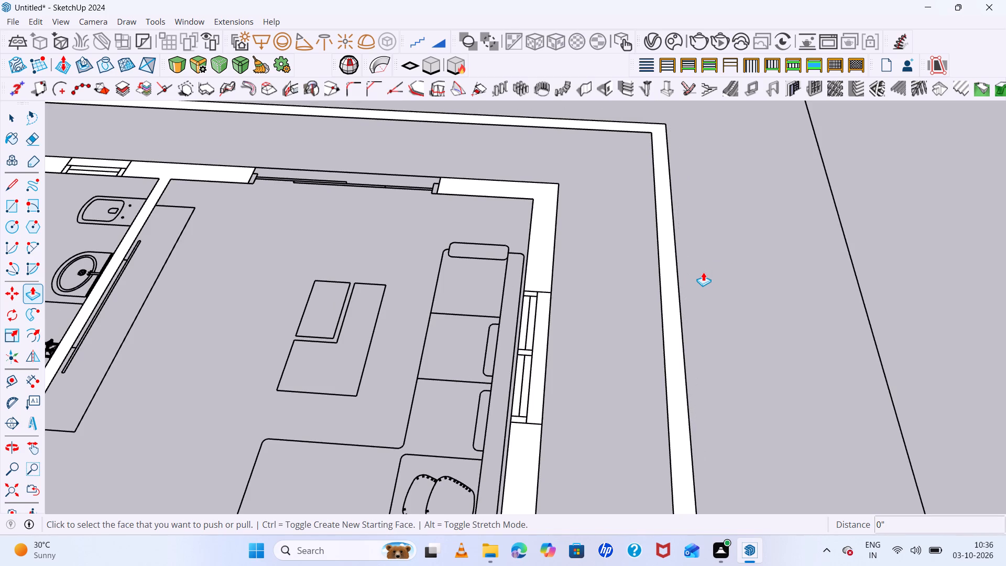
{"action": "key", "text": "ctrl+z"}
{"action": "key", "text": "ctrl+z"}
{"action": "key", "text": "space"}
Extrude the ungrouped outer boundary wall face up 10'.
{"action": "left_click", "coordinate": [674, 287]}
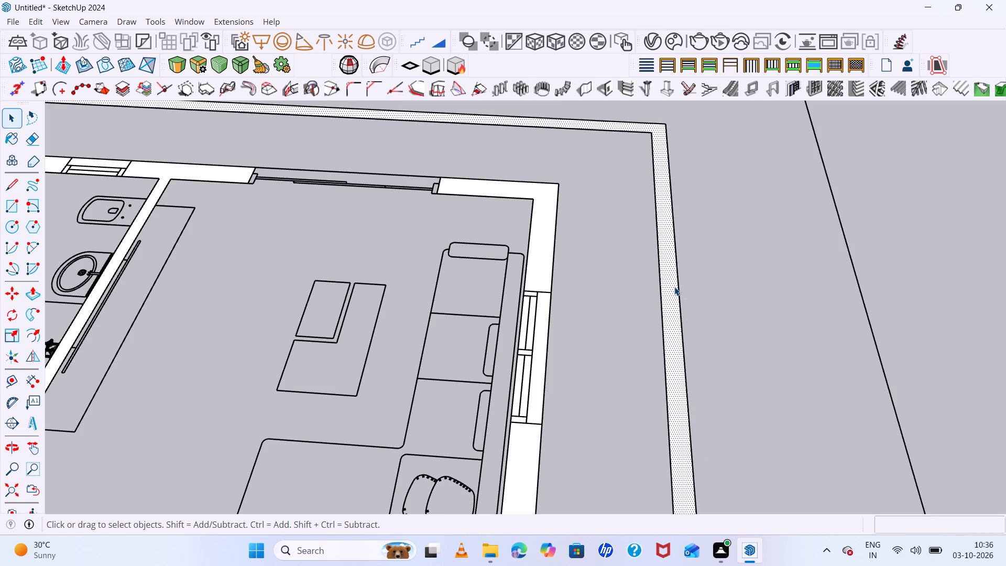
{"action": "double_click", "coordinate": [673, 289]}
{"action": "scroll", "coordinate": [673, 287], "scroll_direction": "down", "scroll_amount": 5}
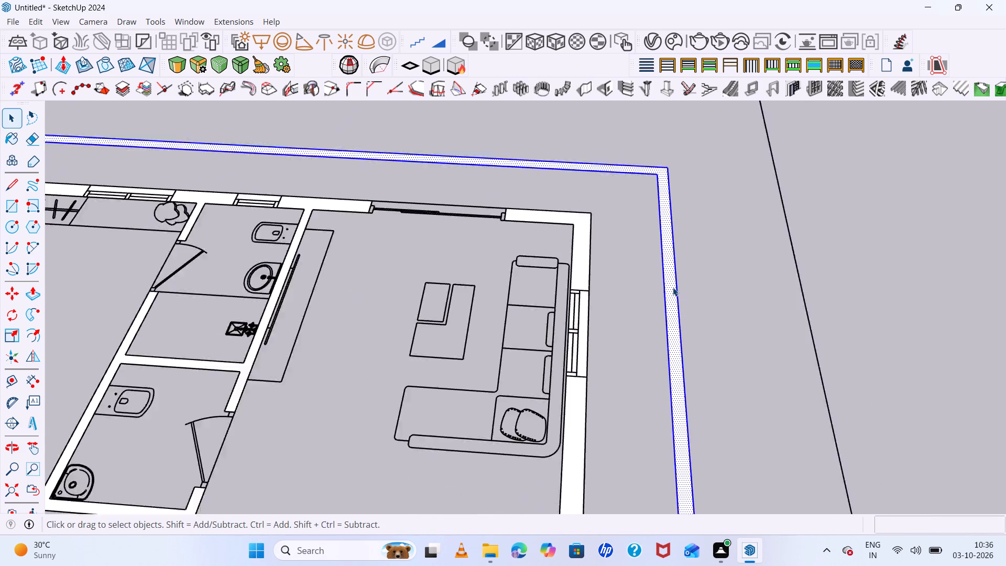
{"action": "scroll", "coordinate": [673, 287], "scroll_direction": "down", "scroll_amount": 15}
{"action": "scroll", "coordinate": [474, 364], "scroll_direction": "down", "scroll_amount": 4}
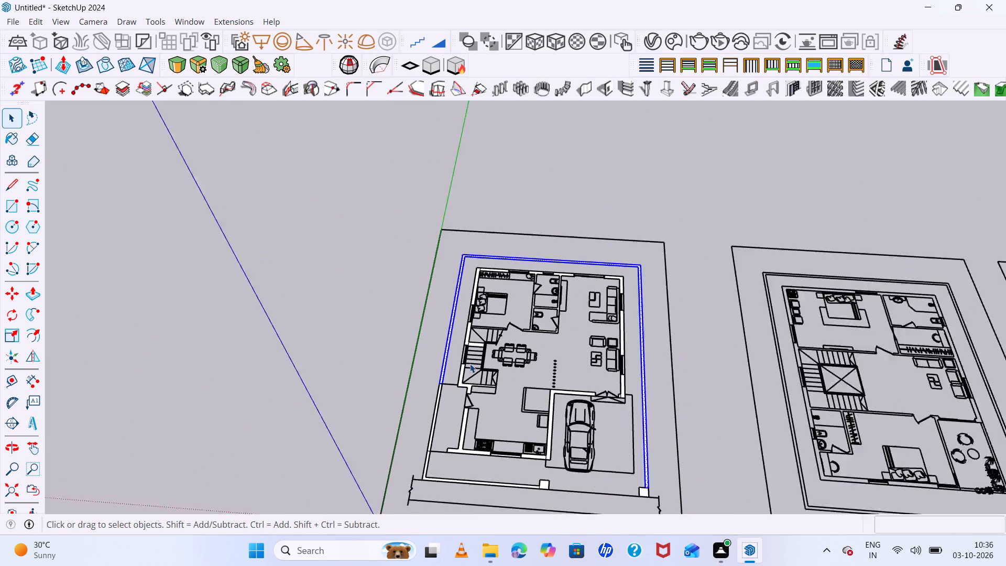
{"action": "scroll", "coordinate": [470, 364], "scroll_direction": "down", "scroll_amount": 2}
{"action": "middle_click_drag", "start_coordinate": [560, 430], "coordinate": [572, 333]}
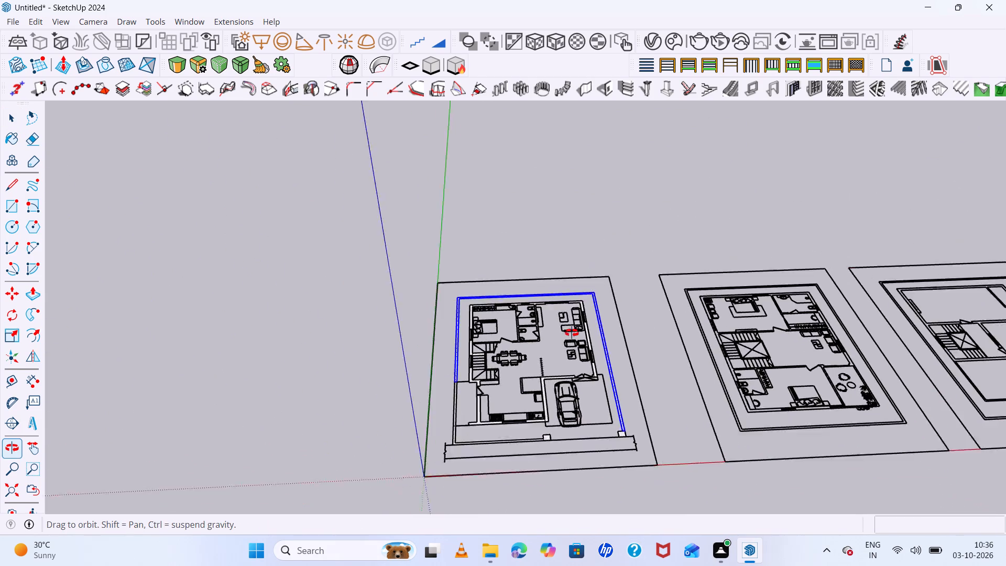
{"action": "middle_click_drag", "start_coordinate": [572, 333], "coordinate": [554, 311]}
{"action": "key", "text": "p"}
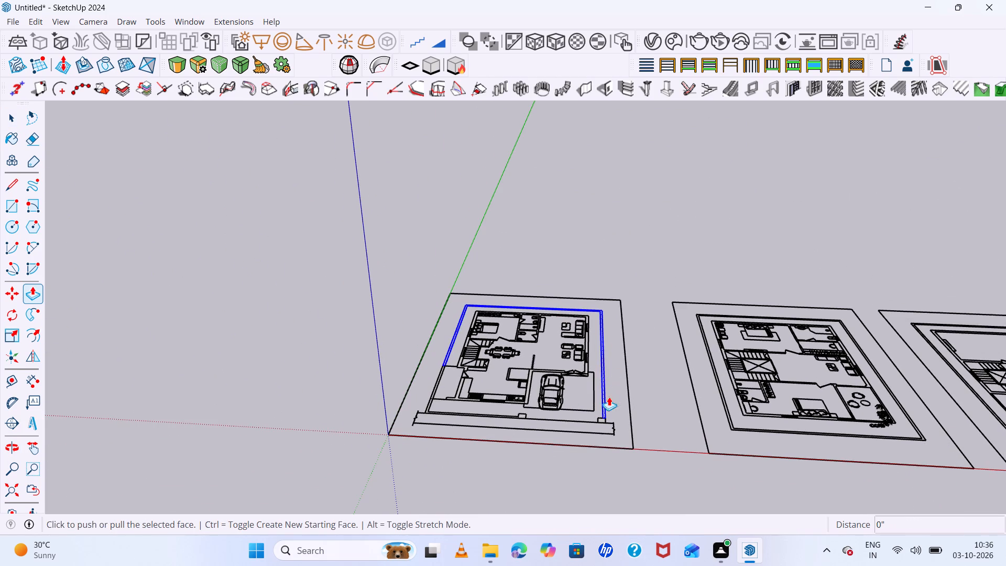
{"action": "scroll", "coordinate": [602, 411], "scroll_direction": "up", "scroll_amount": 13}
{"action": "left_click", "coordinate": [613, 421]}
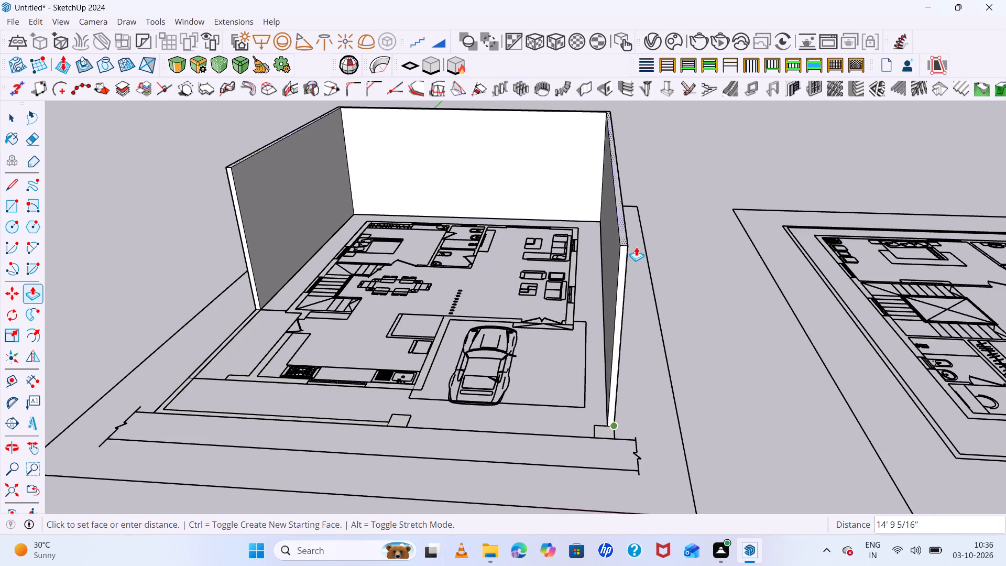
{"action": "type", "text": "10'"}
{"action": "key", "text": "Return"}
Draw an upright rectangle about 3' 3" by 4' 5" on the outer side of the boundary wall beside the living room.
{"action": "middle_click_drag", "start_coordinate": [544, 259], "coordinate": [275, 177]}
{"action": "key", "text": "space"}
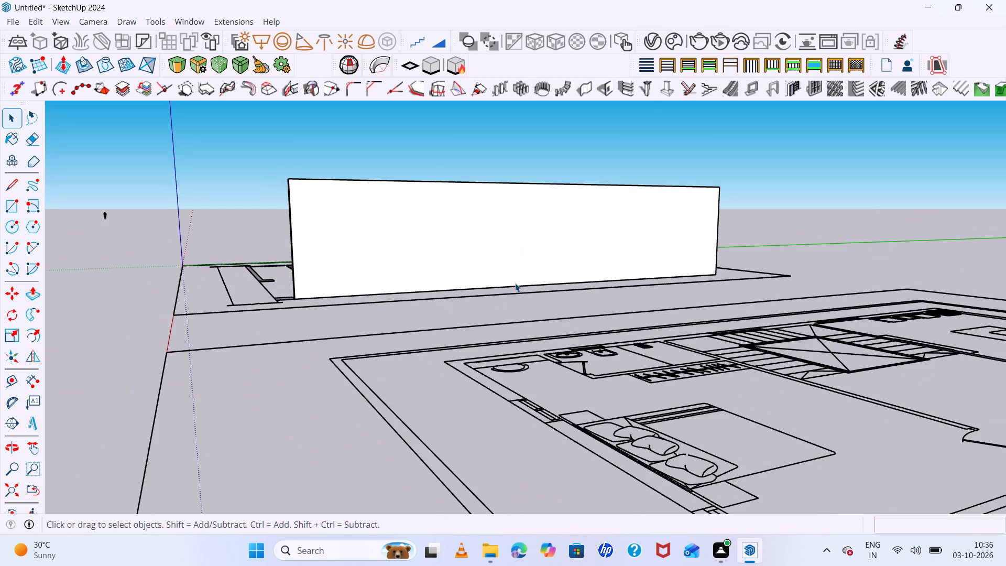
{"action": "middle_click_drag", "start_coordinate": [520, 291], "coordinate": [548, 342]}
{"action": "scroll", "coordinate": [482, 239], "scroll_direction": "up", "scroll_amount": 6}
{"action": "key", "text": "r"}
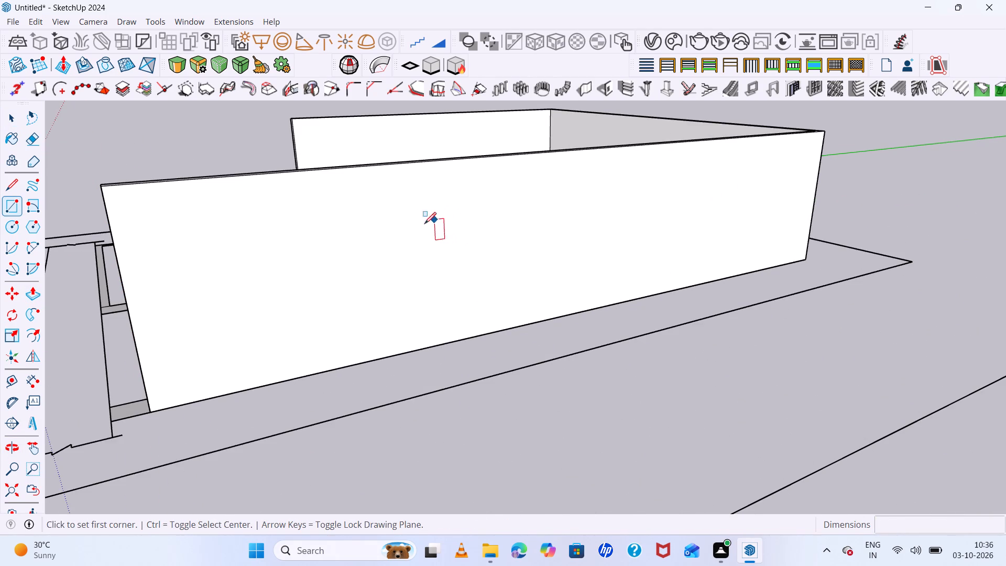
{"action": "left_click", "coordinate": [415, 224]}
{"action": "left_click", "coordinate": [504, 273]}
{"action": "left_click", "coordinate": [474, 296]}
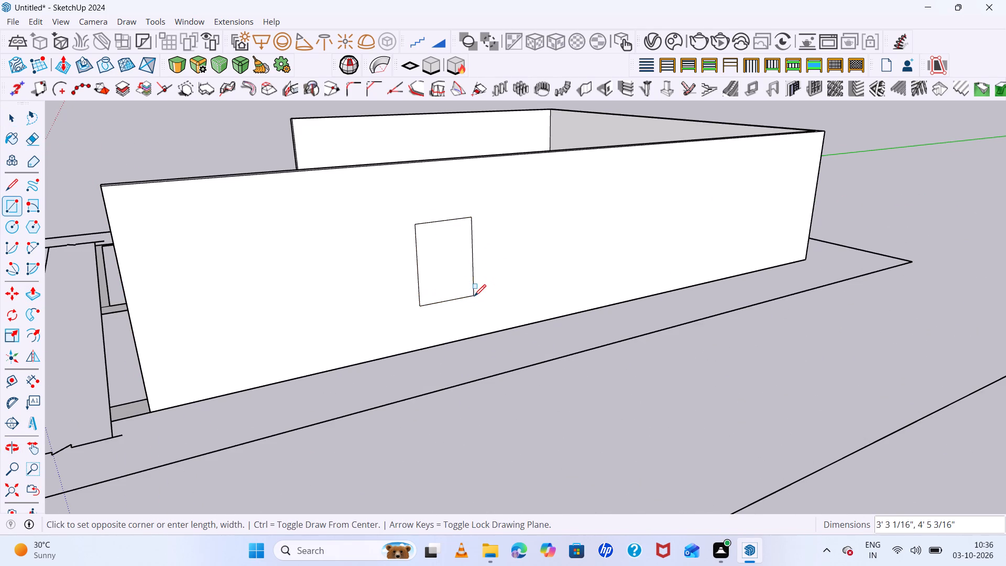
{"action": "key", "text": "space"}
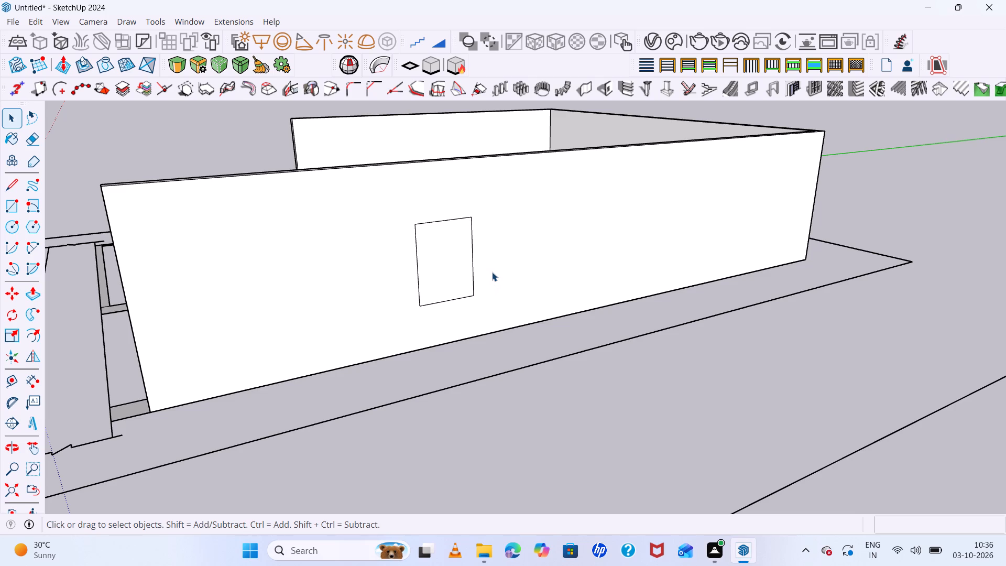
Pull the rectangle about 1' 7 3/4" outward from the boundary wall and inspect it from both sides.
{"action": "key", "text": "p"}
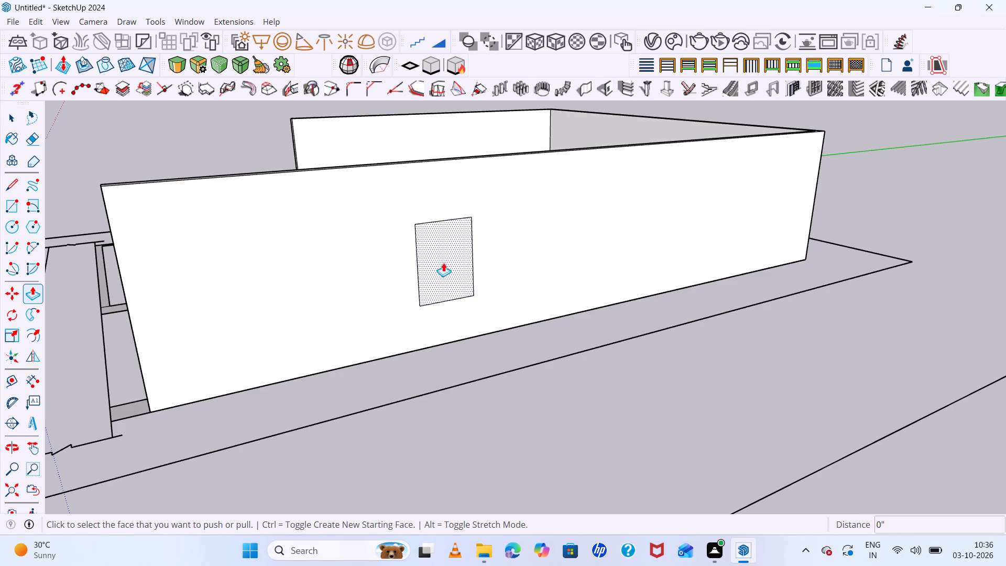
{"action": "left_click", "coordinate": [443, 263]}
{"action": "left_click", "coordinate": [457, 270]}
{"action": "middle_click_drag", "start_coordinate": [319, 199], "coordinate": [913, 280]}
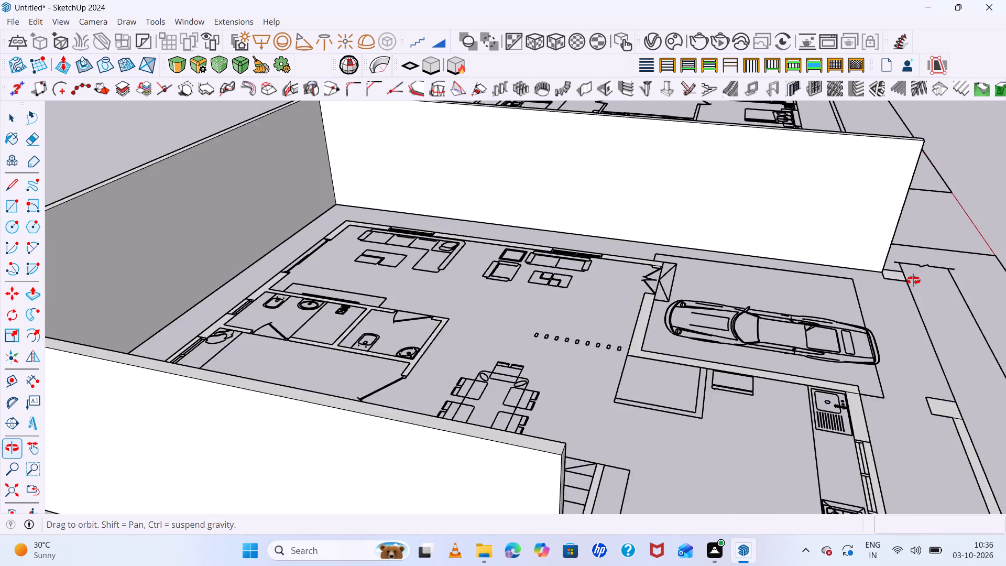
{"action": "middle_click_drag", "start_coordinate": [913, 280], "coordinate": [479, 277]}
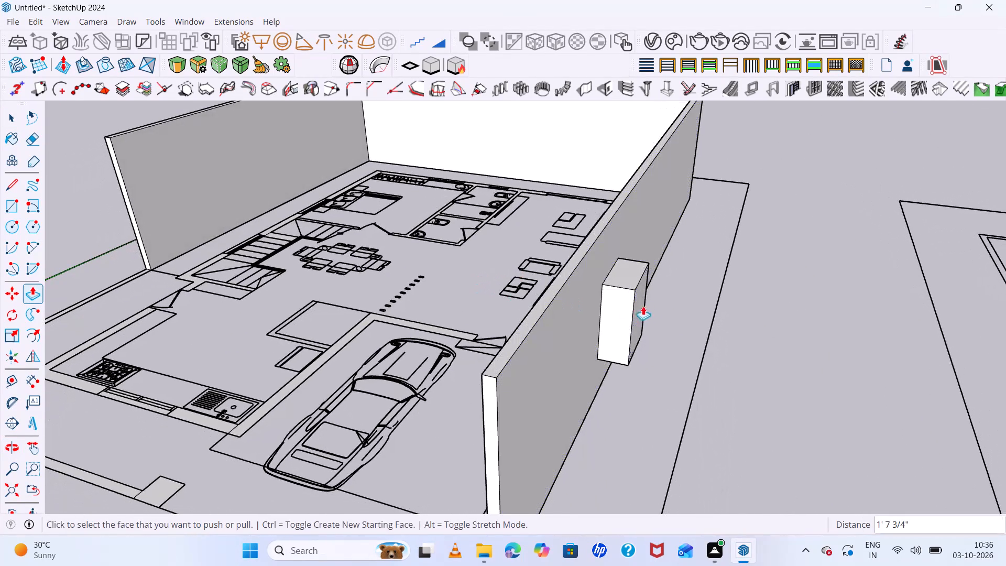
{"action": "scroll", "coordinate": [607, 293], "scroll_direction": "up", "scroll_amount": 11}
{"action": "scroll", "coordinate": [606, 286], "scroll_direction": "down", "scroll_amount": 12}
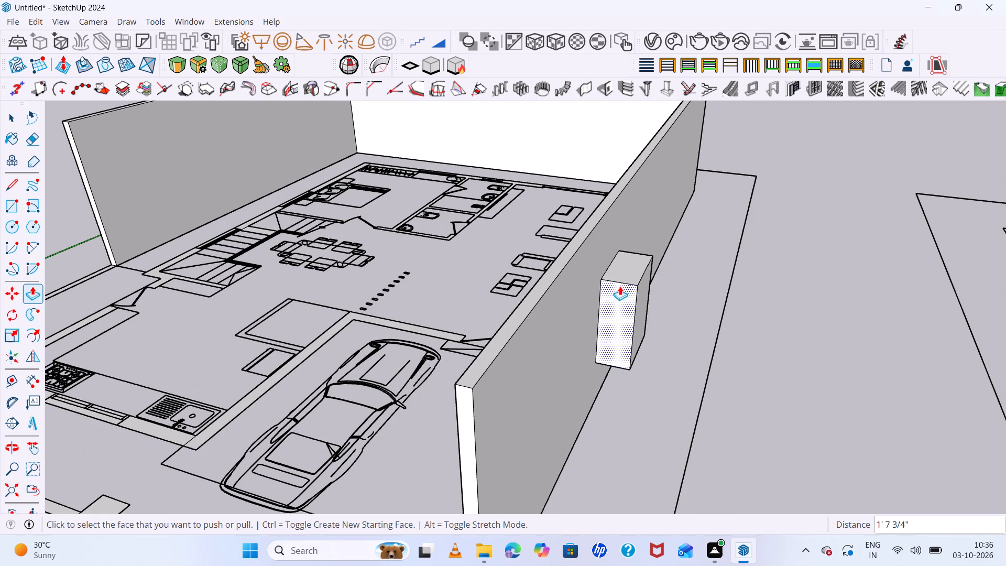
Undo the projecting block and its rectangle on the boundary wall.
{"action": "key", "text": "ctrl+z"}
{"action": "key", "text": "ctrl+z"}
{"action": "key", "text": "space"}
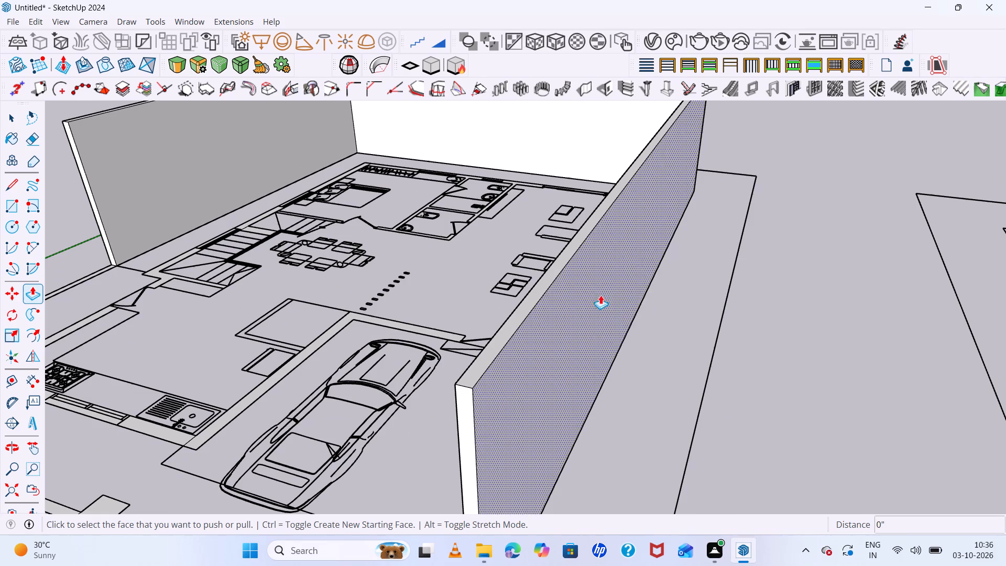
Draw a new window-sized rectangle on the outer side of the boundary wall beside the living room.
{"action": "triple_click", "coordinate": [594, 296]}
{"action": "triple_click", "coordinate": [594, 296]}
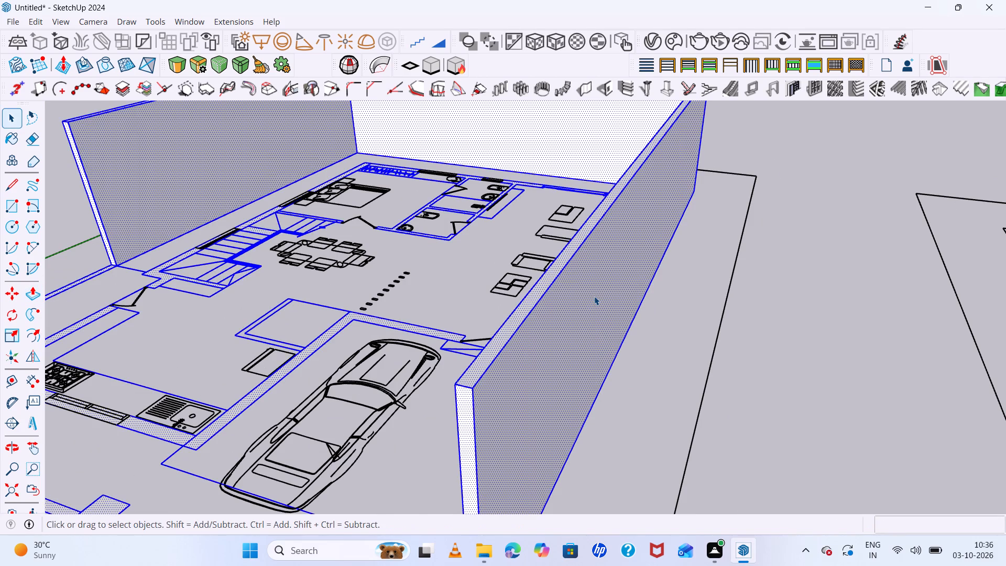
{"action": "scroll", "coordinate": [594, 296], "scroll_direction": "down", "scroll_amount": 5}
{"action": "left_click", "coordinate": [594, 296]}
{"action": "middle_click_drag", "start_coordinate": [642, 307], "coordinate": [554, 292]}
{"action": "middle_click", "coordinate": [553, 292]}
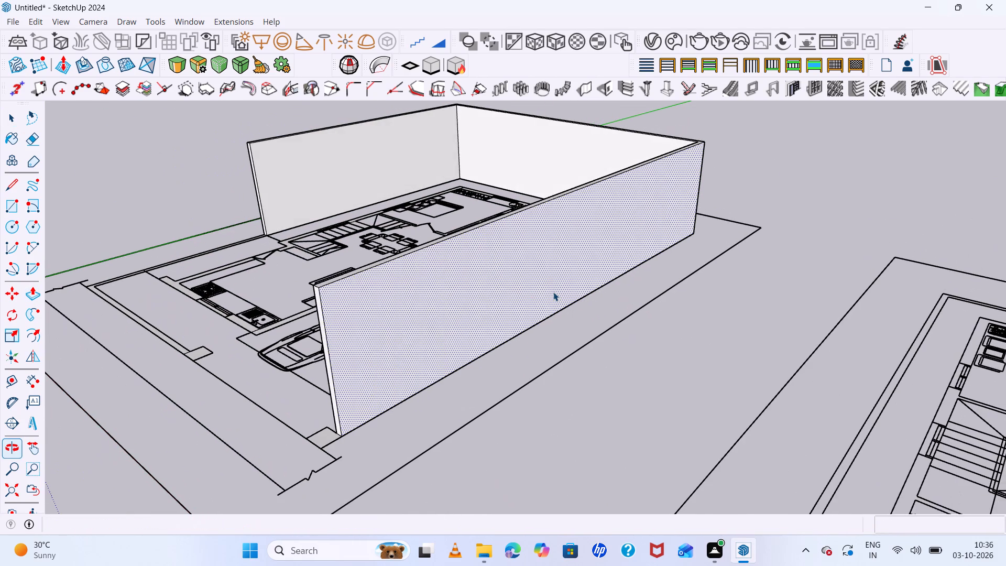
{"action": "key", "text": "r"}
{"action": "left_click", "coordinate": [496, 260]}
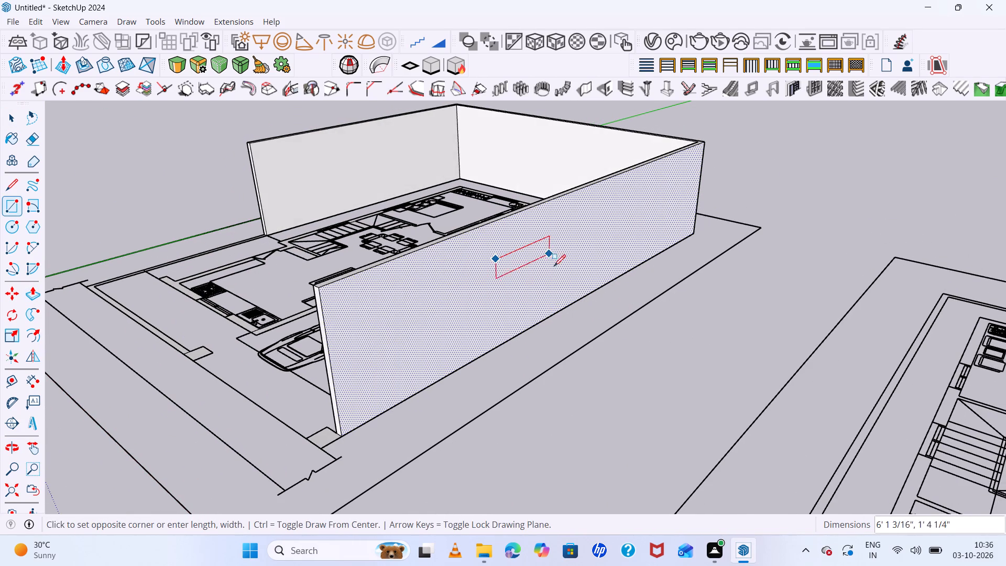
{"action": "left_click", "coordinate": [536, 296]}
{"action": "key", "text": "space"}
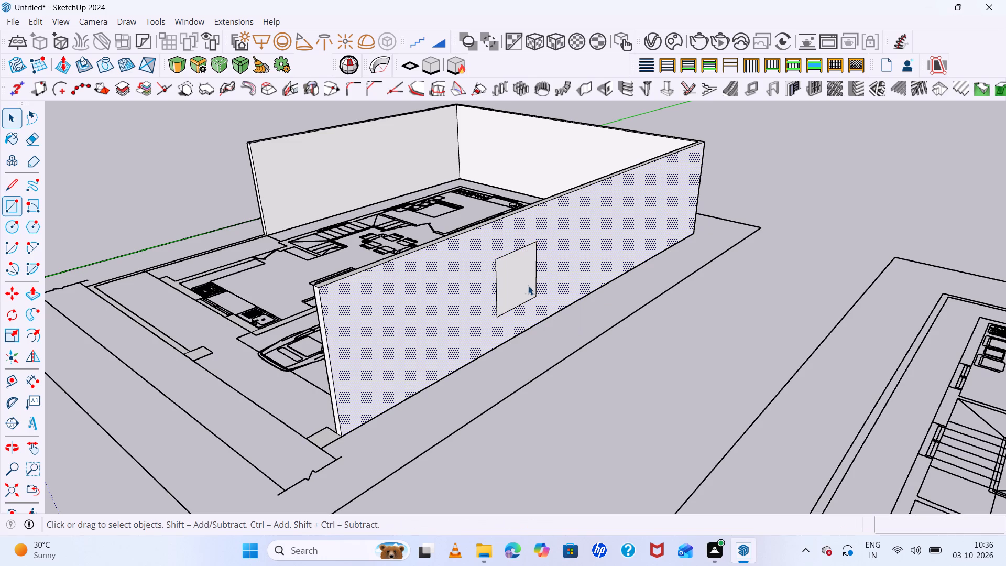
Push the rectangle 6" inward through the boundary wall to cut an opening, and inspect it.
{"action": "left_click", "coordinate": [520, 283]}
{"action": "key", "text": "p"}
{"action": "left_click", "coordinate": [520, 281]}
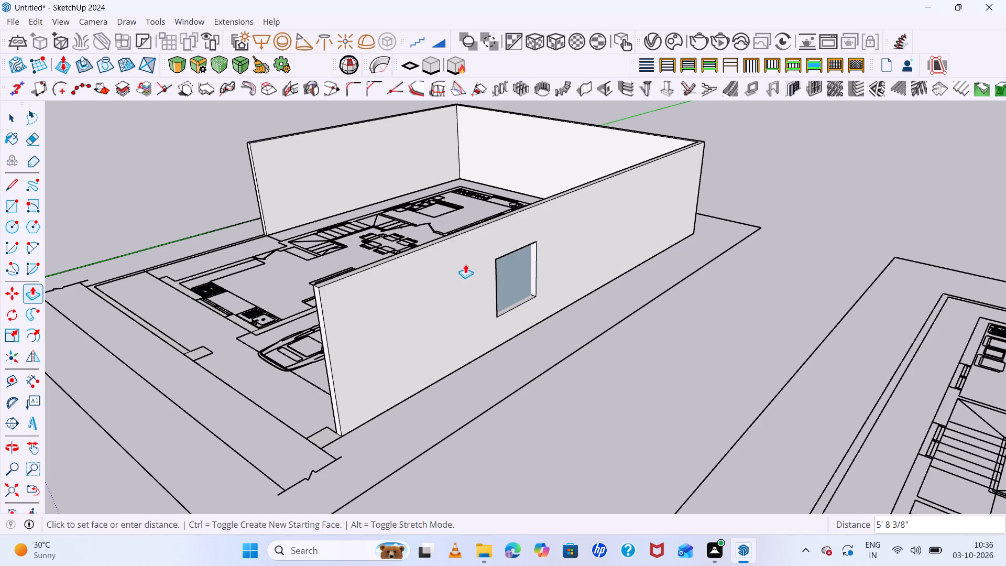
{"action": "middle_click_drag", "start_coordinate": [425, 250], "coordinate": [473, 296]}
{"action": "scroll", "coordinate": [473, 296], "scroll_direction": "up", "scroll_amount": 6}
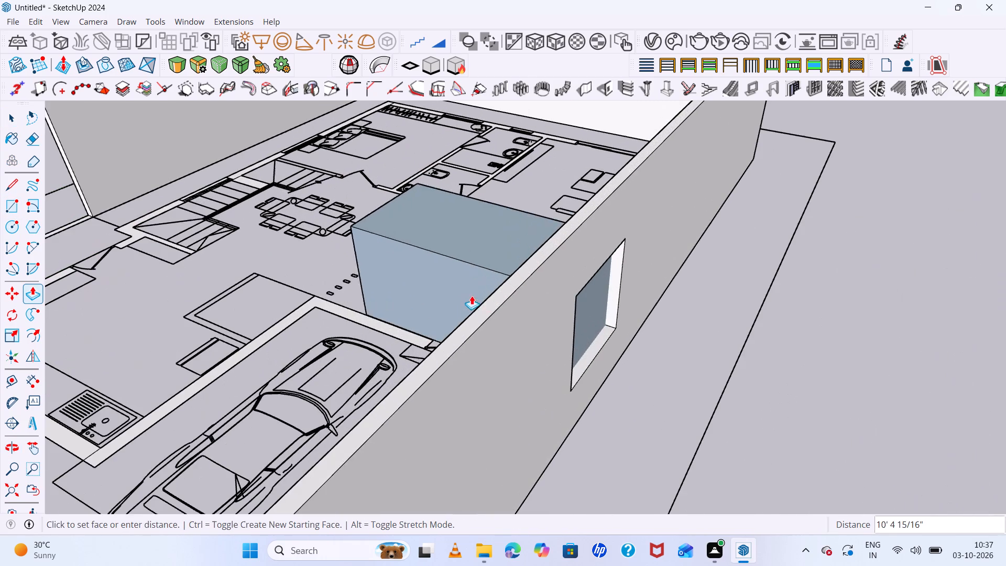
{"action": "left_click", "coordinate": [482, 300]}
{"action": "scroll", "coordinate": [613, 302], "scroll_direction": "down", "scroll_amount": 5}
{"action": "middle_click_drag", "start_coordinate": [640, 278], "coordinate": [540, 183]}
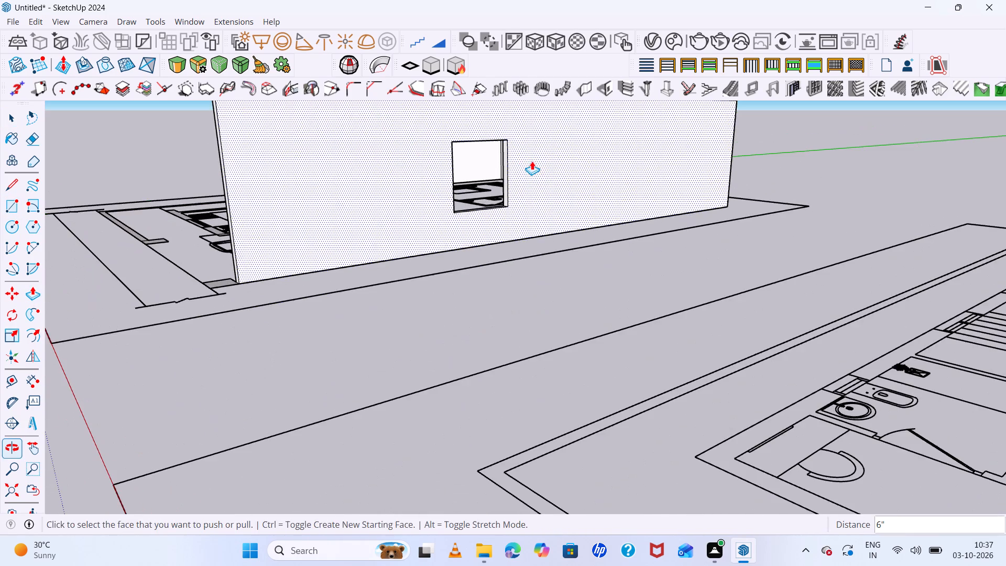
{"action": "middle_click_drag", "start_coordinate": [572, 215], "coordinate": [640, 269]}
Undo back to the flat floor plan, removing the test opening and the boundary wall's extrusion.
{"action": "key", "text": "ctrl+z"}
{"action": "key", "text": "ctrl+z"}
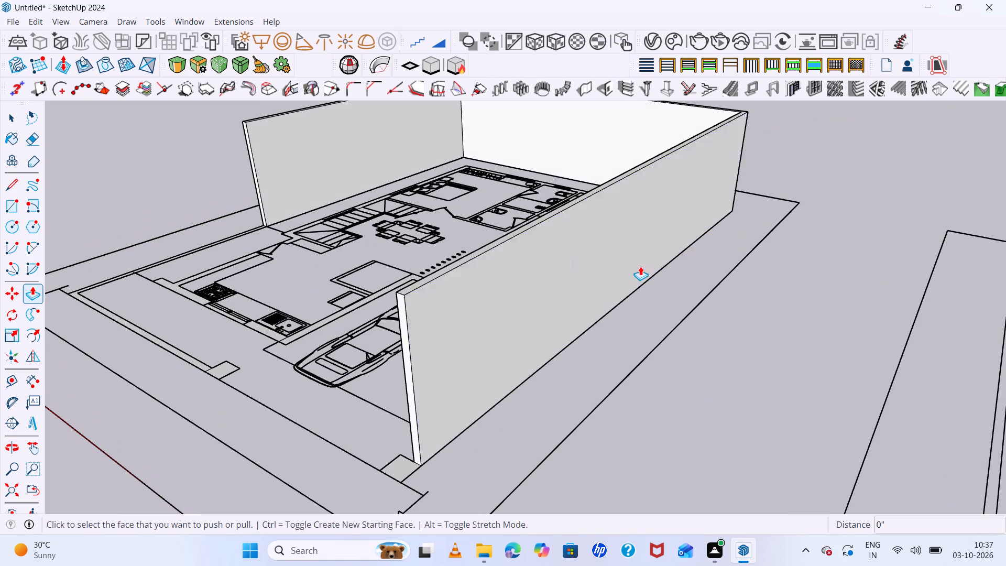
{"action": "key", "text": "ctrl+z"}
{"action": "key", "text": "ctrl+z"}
Extrude the outer boundary wall face beside the living room up 10'.
{"action": "scroll", "coordinate": [423, 224], "scroll_direction": "down", "scroll_amount": 6}
{"action": "middle_click_drag", "start_coordinate": [468, 278], "coordinate": [648, 448]}
{"action": "scroll", "coordinate": [517, 301], "scroll_direction": "up", "scroll_amount": 5}
{"action": "left_click", "coordinate": [507, 323]}
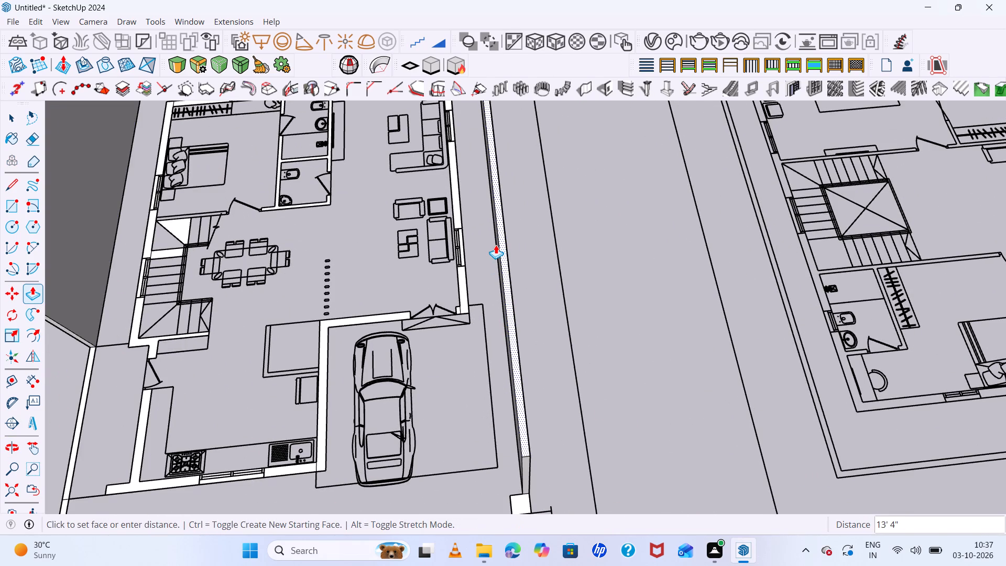
{"action": "type", "text": "10'"}
{"action": "key", "text": "Return"}
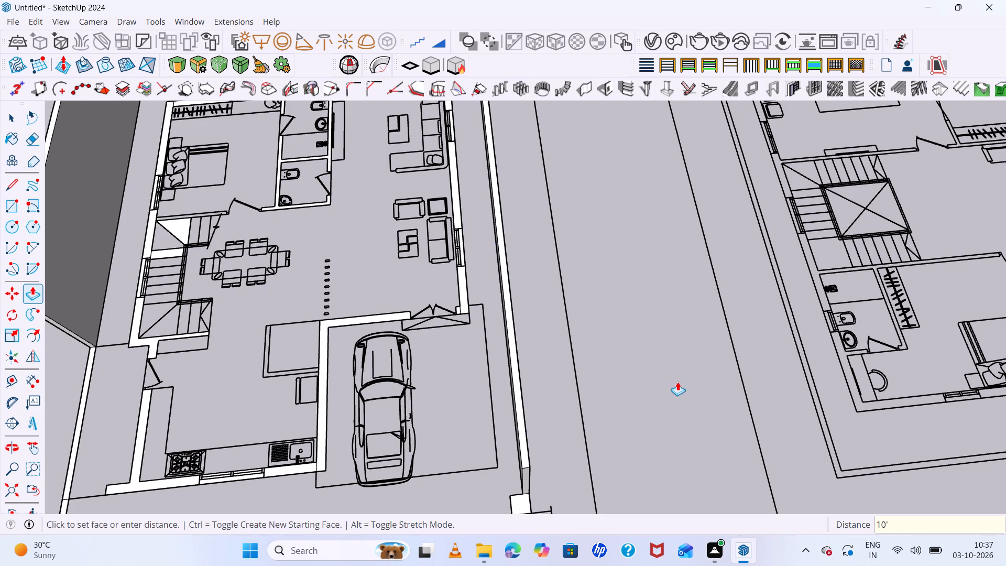
Extrude the wall around the car porch and the living room's outer wall up 10'.
{"action": "double_click", "coordinate": [325, 336]}
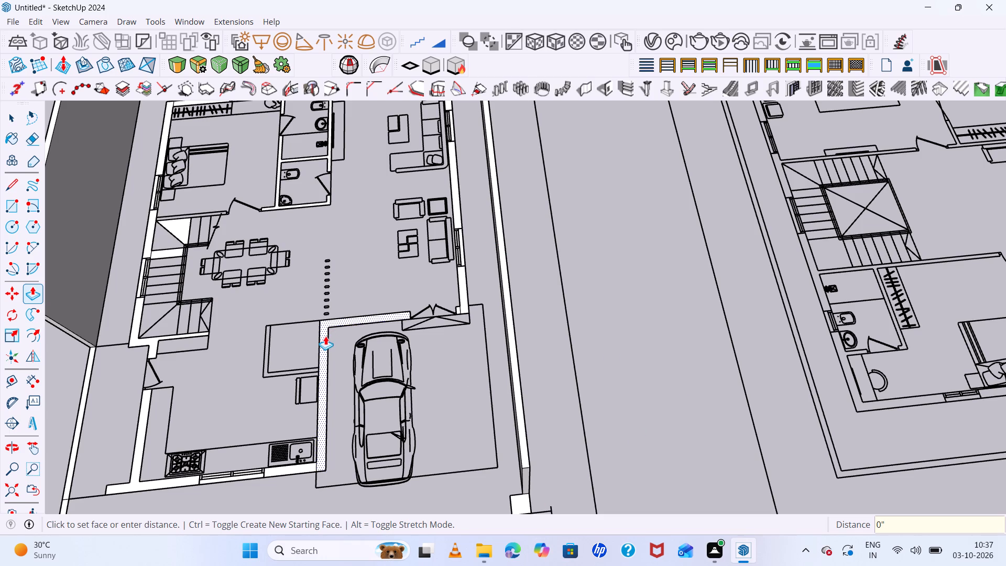
{"action": "double_click", "coordinate": [464, 303]}
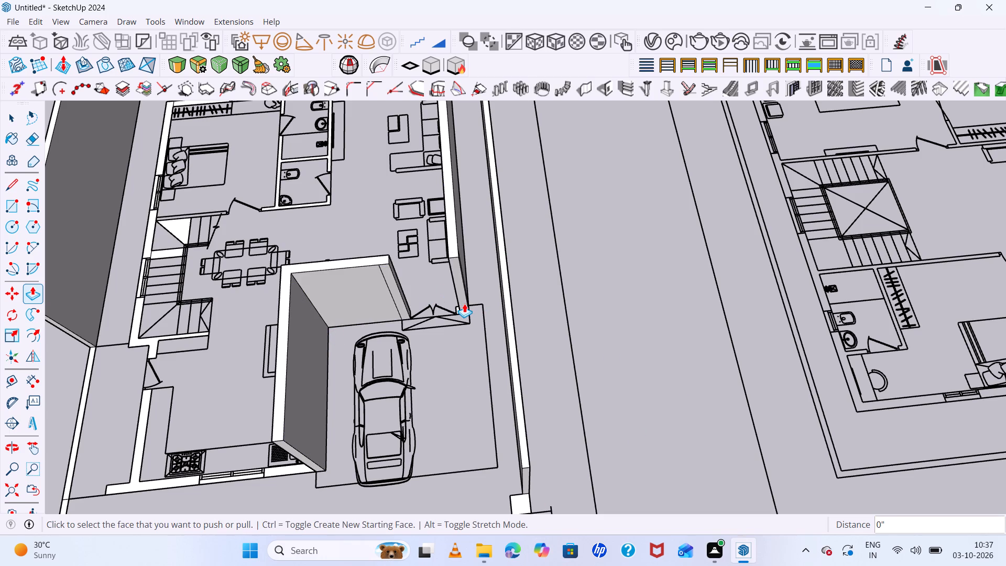
Extrude the staircase's outer wall, the kitchen's outer wall and the front boundary wall up 10'.
{"action": "scroll", "coordinate": [237, 289], "scroll_direction": "down", "scroll_amount": 6}
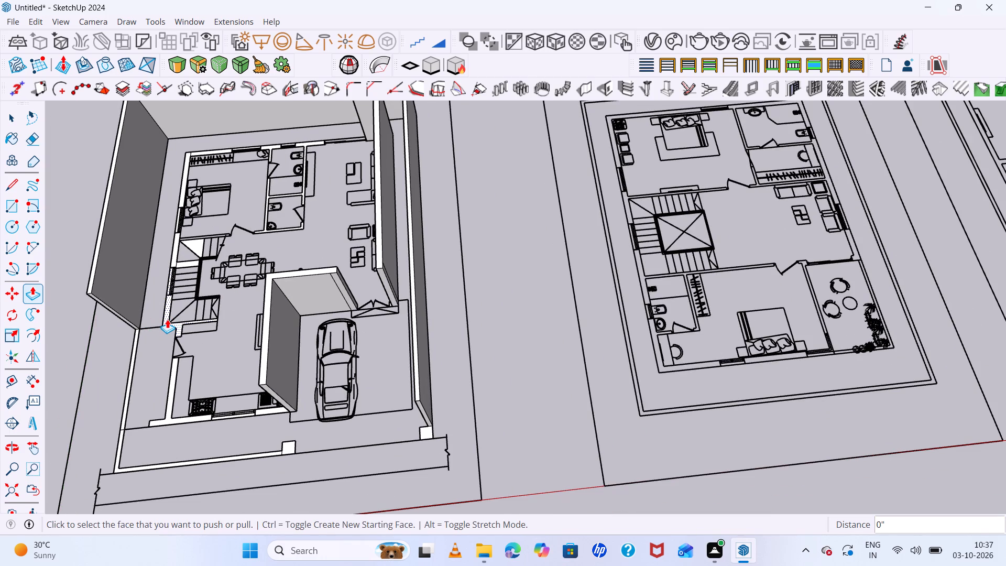
{"action": "double_click", "coordinate": [167, 319]}
{"action": "double_click", "coordinate": [171, 381]}
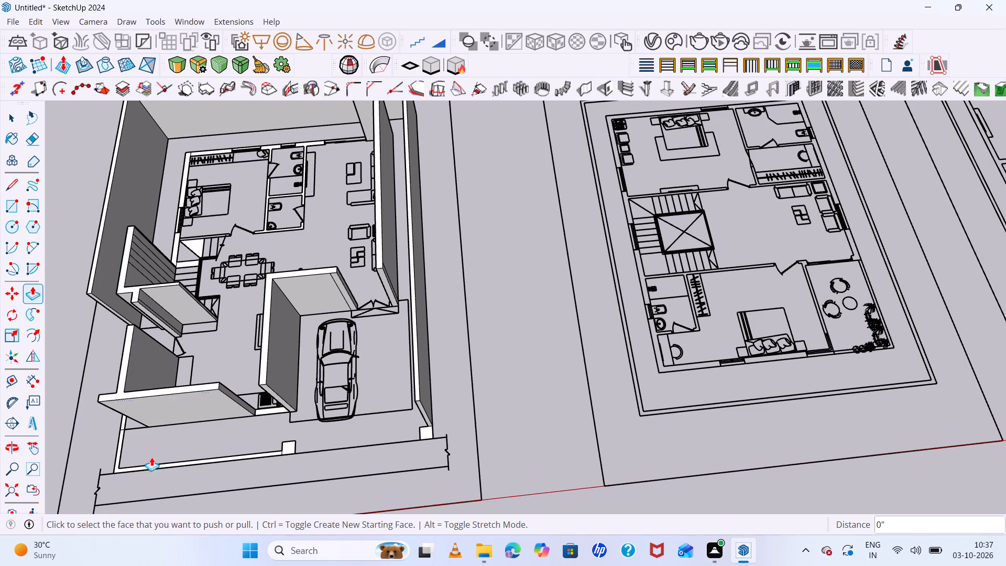
{"action": "double_click", "coordinate": [125, 467]}
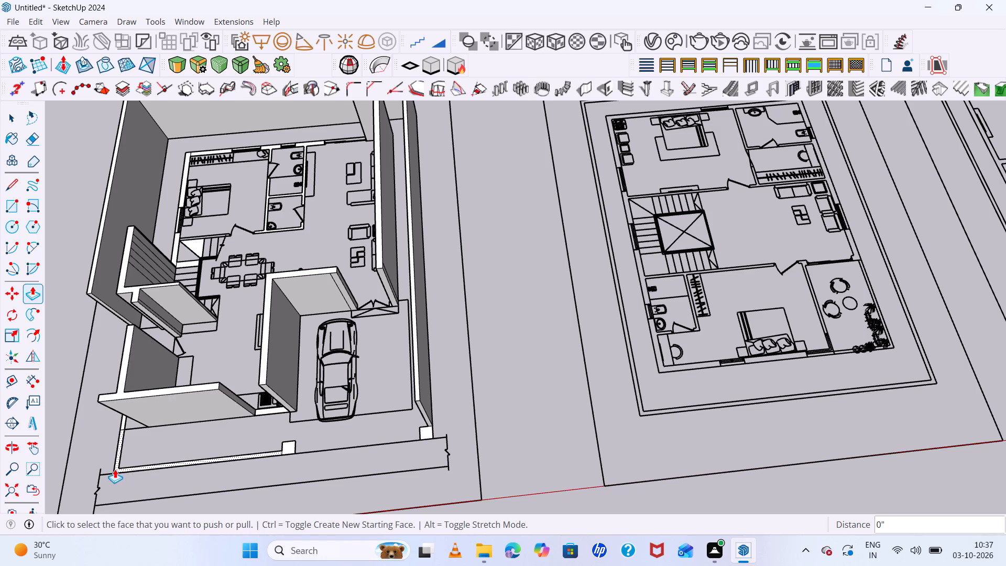
{"action": "double_click", "coordinate": [116, 469]}
Extrude the bedroom's rear wall together with the connected bathroom partitions up 10'.
{"action": "middle_click_drag", "start_coordinate": [235, 451], "coordinate": [262, 455]}
{"action": "scroll", "coordinate": [325, 301], "scroll_direction": "down", "scroll_amount": 3}
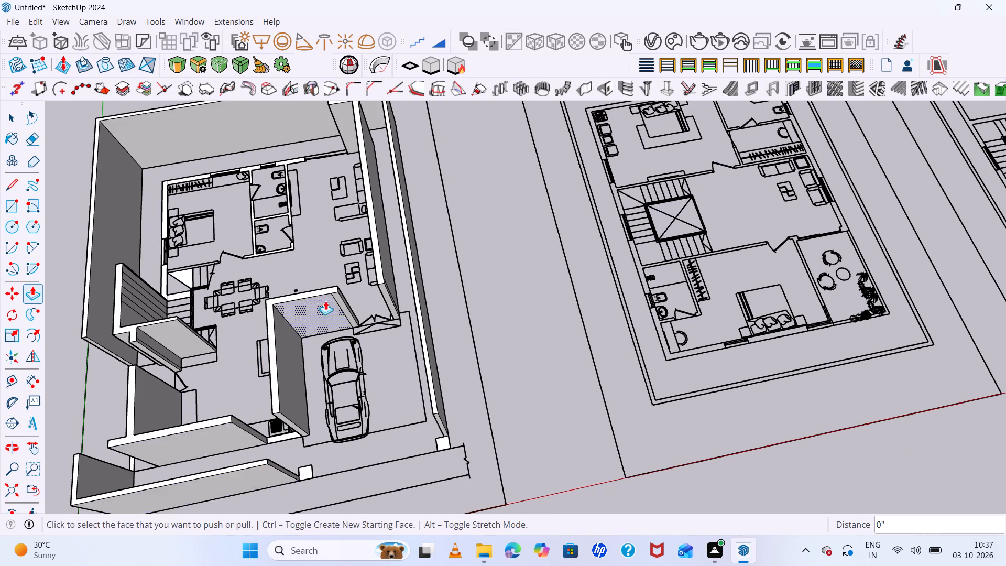
{"action": "scroll", "coordinate": [325, 301], "scroll_direction": "down", "scroll_amount": 10}
{"action": "middle_click_drag", "start_coordinate": [267, 335], "coordinate": [655, 143]}
{"action": "scroll", "coordinate": [528, 431], "scroll_direction": "up", "scroll_amount": 6}
{"action": "middle_click_drag", "start_coordinate": [489, 184], "coordinate": [471, 346]}
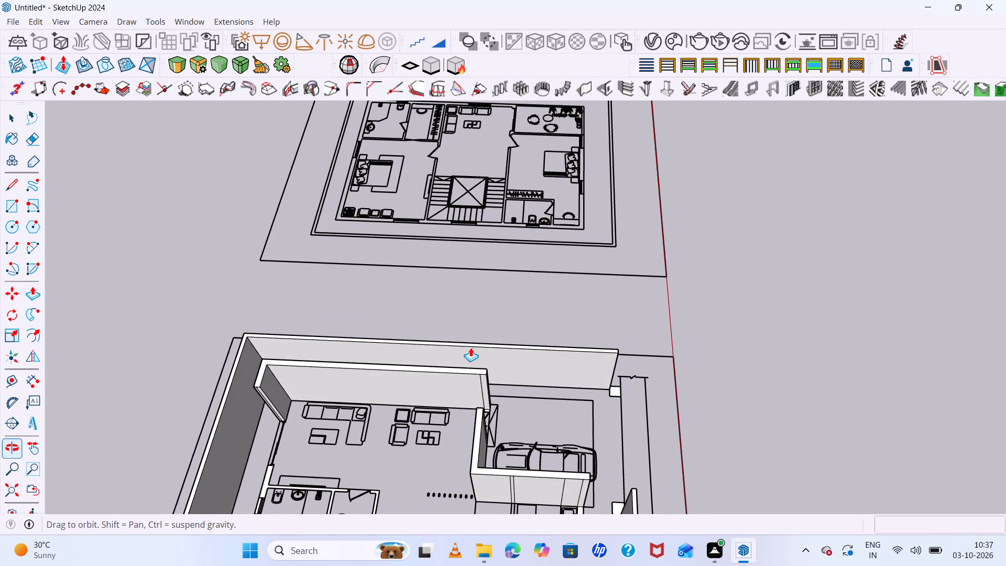
{"action": "scroll", "coordinate": [168, 500], "scroll_direction": "up", "scroll_amount": 3}
{"action": "scroll", "coordinate": [576, 229], "scroll_direction": "down", "scroll_amount": 13}
{"action": "scroll", "coordinate": [510, 301], "scroll_direction": "up", "scroll_amount": 9}
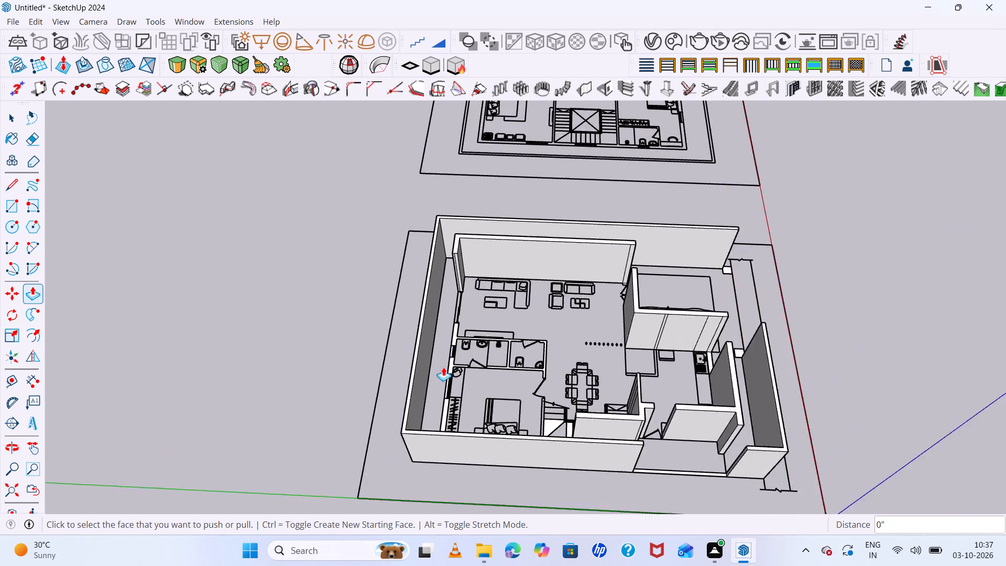
{"action": "scroll", "coordinate": [443, 367], "scroll_direction": "up", "scroll_amount": 3}
{"action": "double_click", "coordinate": [453, 359]}
{"action": "scroll", "coordinate": [515, 305], "scroll_direction": "down", "scroll_amount": 3}
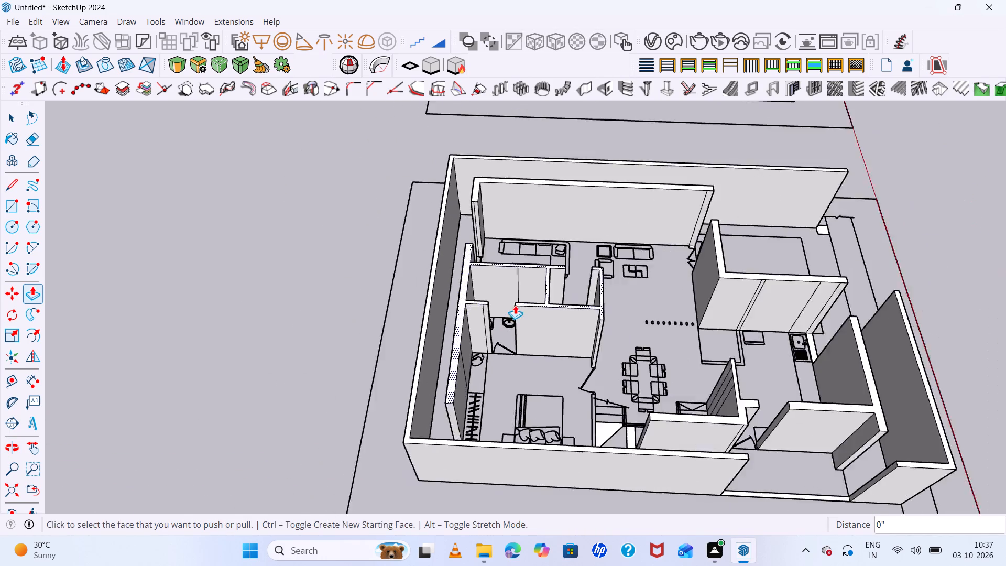
Extrude the two outer wall segments on either side of the bedroom window up 10'.
{"action": "scroll", "coordinate": [515, 305], "scroll_direction": "down", "scroll_amount": 9}
{"action": "middle_click_drag", "start_coordinate": [578, 361], "coordinate": [268, 454]}
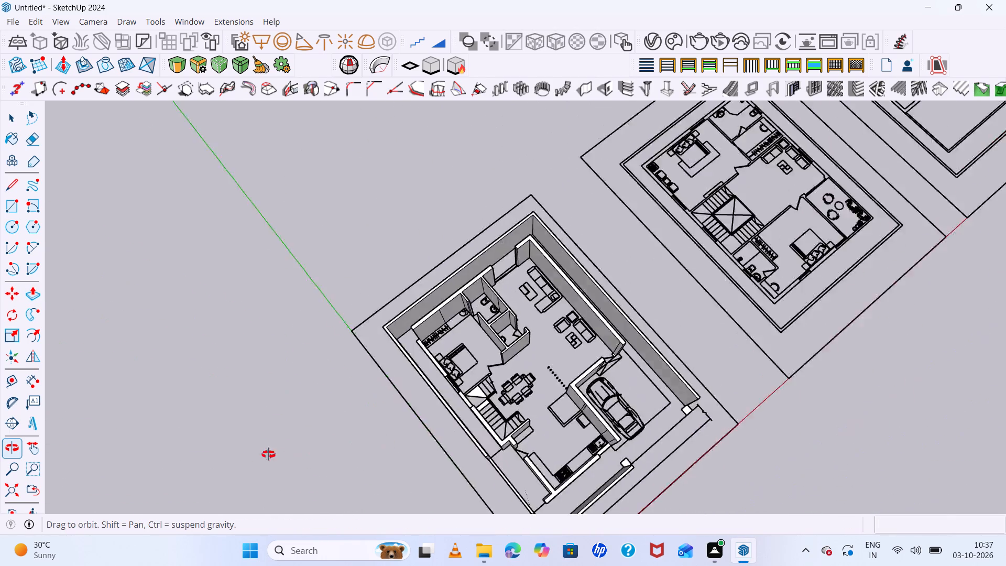
{"action": "middle_click_drag", "start_coordinate": [268, 454], "coordinate": [133, 460]}
{"action": "scroll", "coordinate": [351, 298], "scroll_direction": "up", "scroll_amount": 7}
{"action": "scroll", "coordinate": [539, 355], "scroll_direction": "up", "scroll_amount": 6}
{"action": "scroll", "coordinate": [455, 324], "scroll_direction": "up", "scroll_amount": 6}
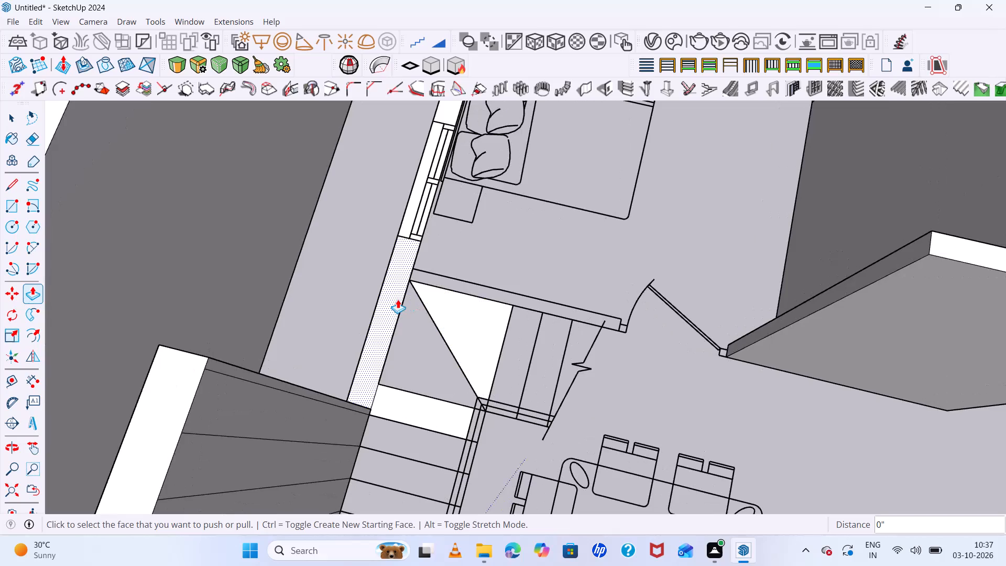
{"action": "double_click", "coordinate": [396, 299]}
{"action": "scroll", "coordinate": [432, 298], "scroll_direction": "down", "scroll_amount": 6}
{"action": "middle_click_drag", "start_coordinate": [442, 287], "coordinate": [440, 317]}
{"action": "scroll", "coordinate": [440, 317], "scroll_direction": "up", "scroll_amount": 1}
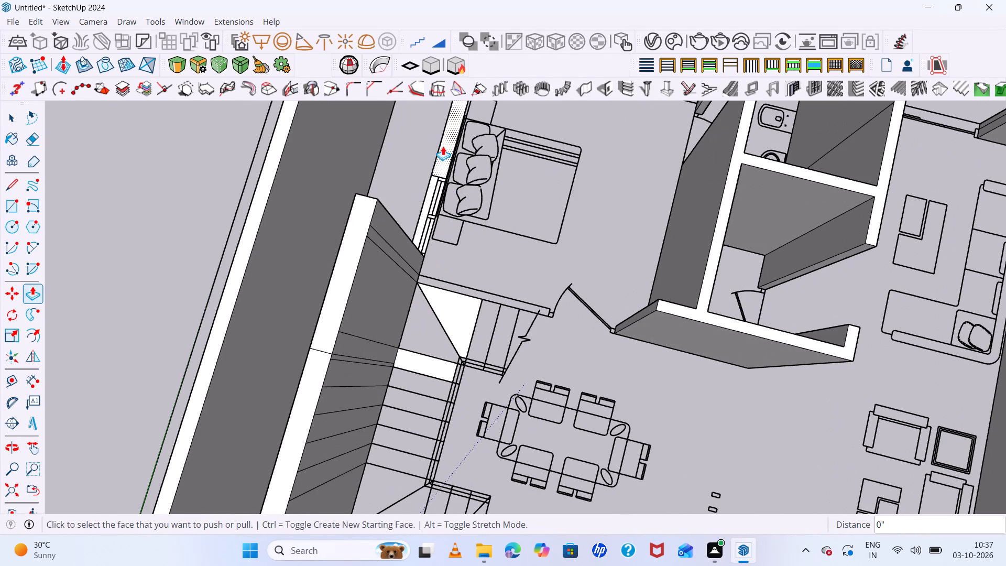
{"action": "double_click", "coordinate": [443, 146]}
Erase the extra vertical edges near the entrance-side ends of the car porch wall and the living room wall.
{"action": "scroll", "coordinate": [433, 231], "scroll_direction": "down", "scroll_amount": 13}
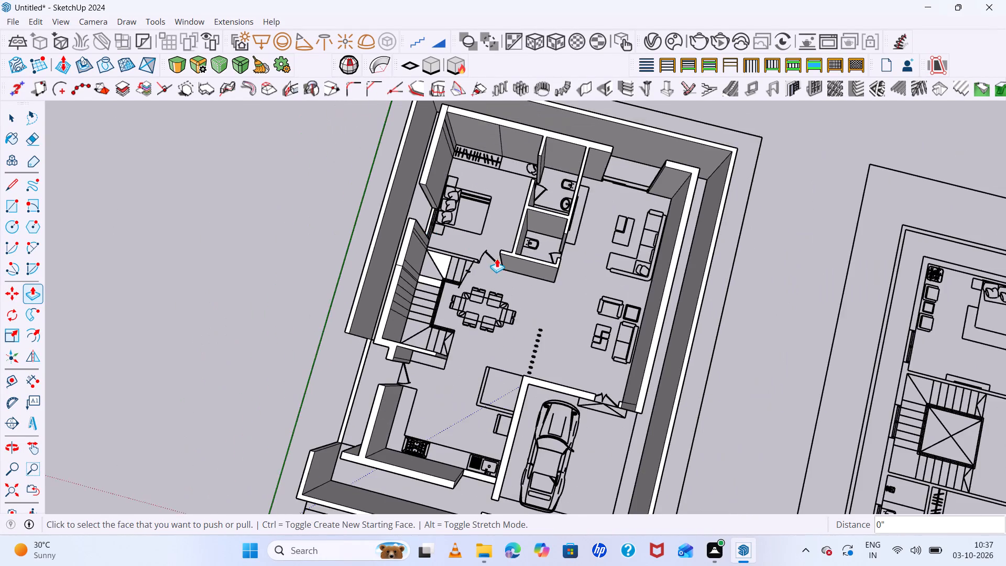
{"action": "middle_click_drag", "start_coordinate": [497, 258], "coordinate": [713, 223]}
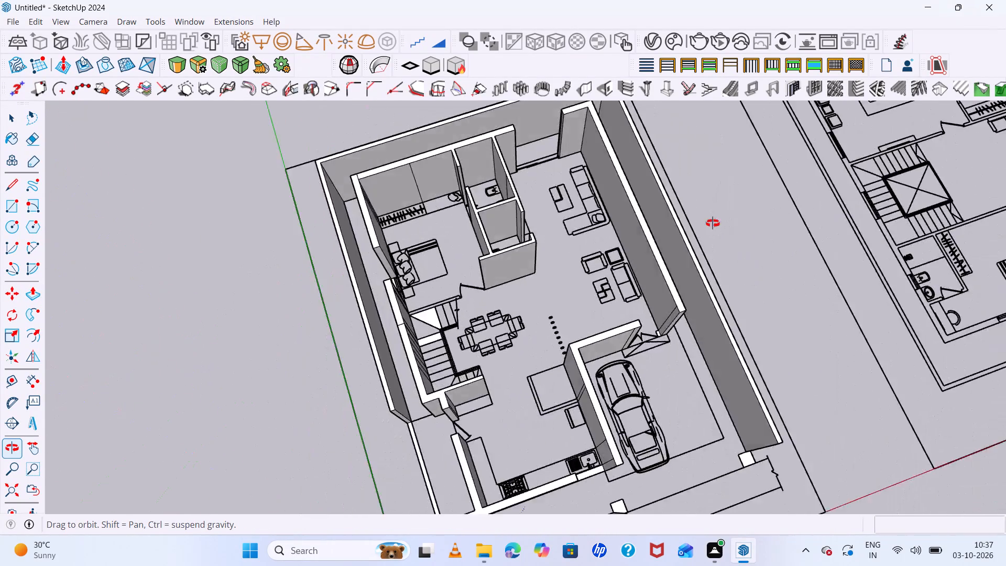
{"action": "middle_click_drag", "start_coordinate": [713, 223], "coordinate": [679, 110]}
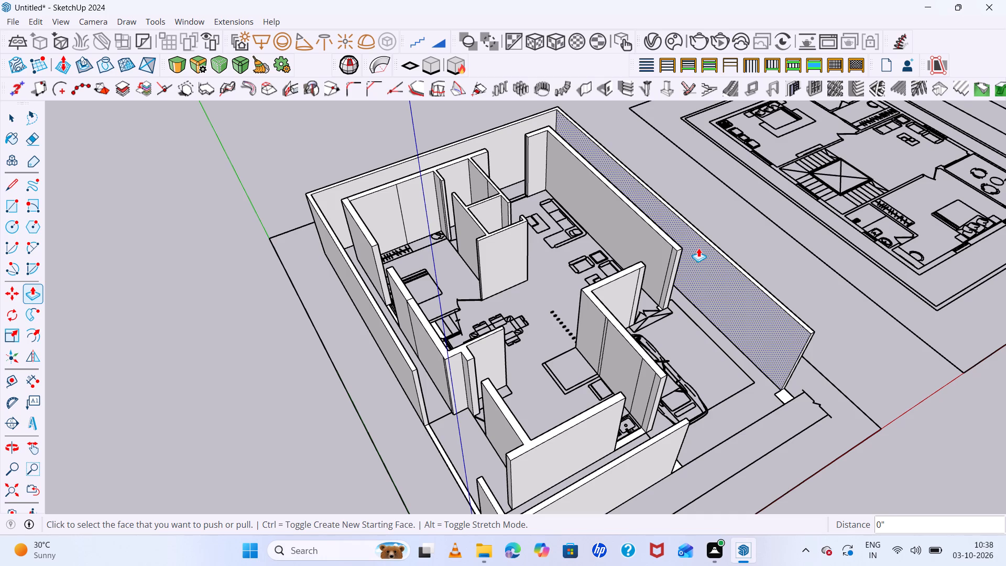
{"action": "scroll", "coordinate": [489, 304], "scroll_direction": "down", "scroll_amount": 9}
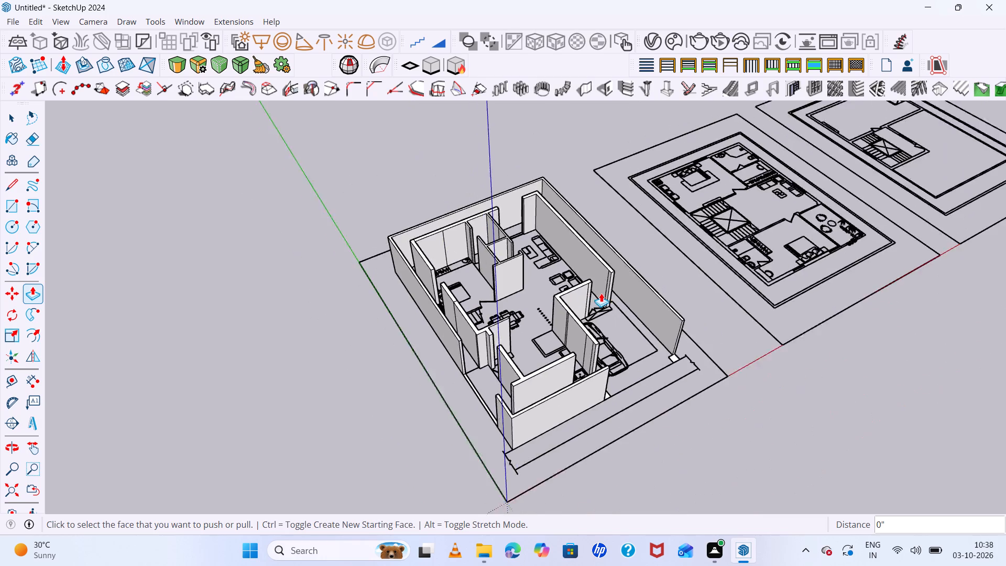
{"action": "middle_click_drag", "start_coordinate": [611, 300], "coordinate": [494, 320]}
{"action": "key", "text": "space"}
{"action": "left_click", "coordinate": [639, 287]}
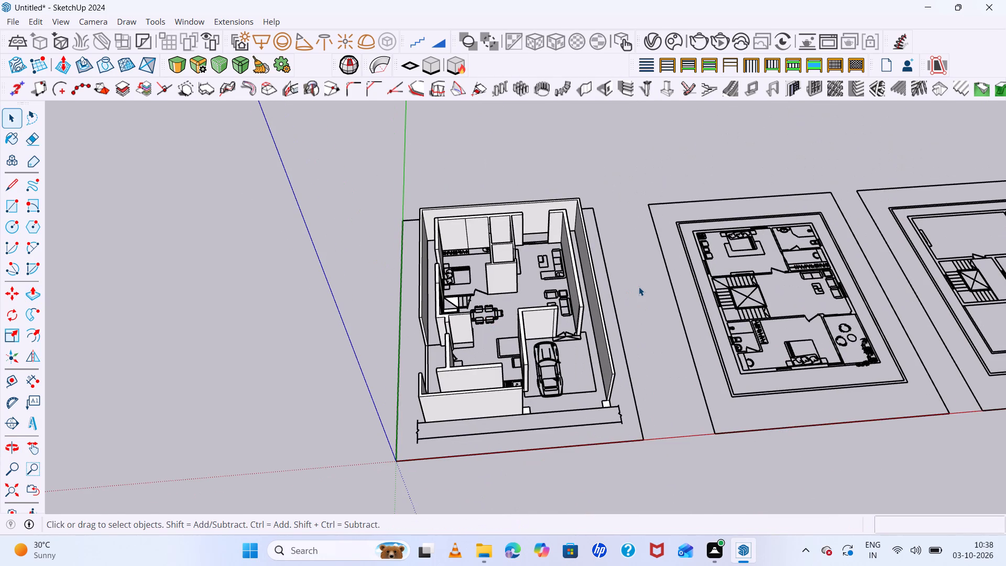
{"action": "scroll", "coordinate": [561, 344], "scroll_direction": "up", "scroll_amount": 12}
{"action": "scroll", "coordinate": [531, 292], "scroll_direction": "up", "scroll_amount": 6}
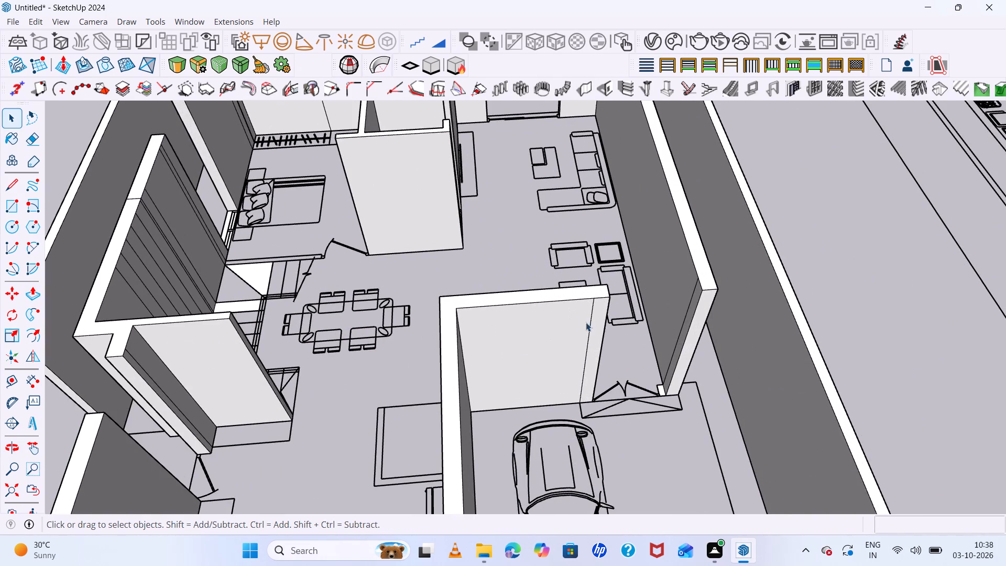
{"action": "left_click", "coordinate": [592, 321]}
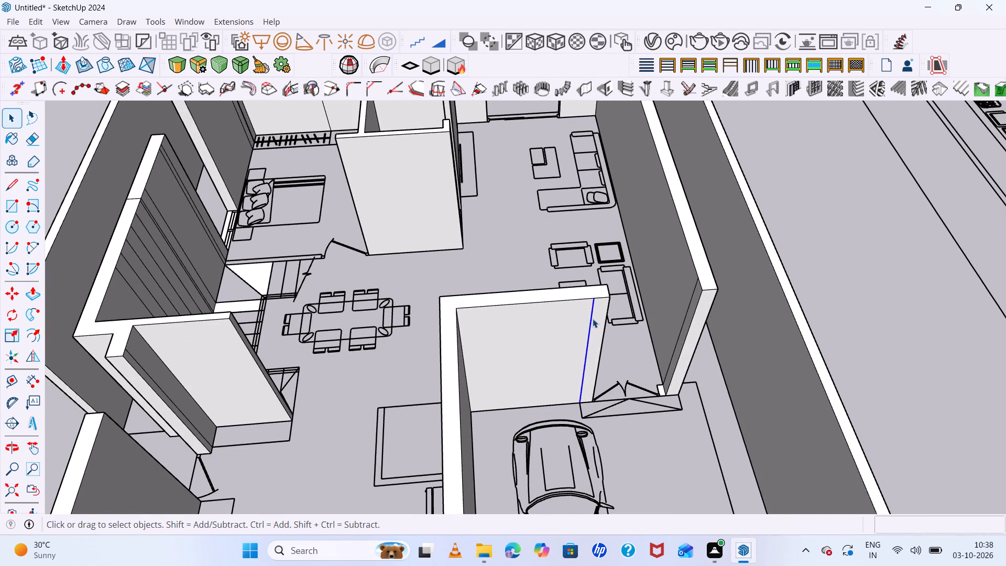
{"action": "key", "text": "e"}
{"action": "left_click", "coordinate": [589, 325]}
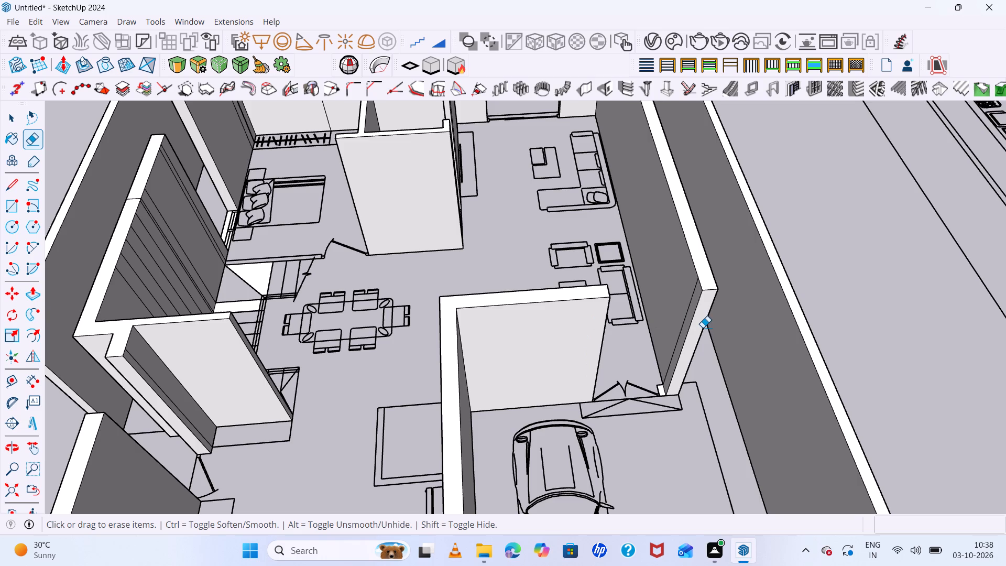
{"action": "left_click", "coordinate": [690, 300]}
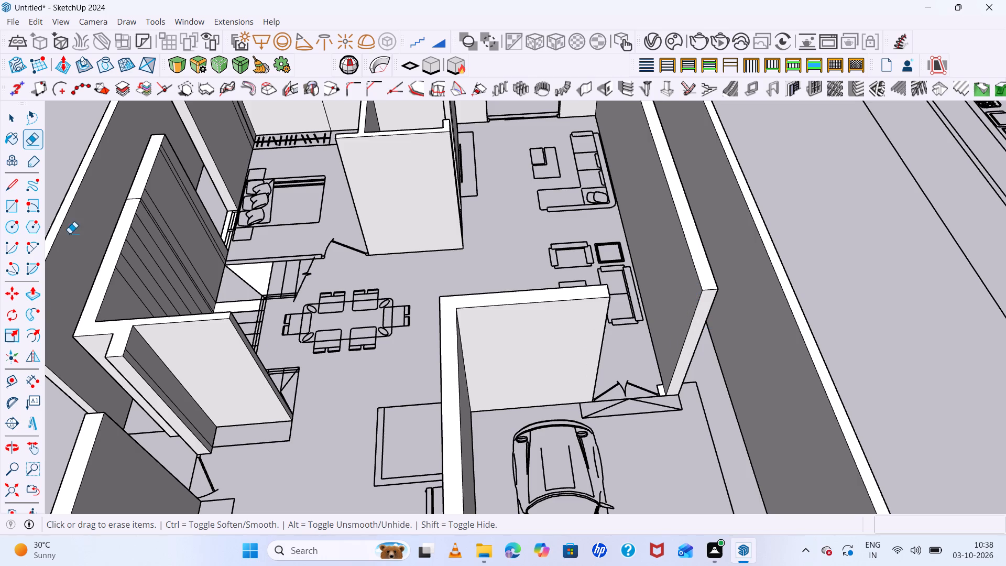
Erase the dividing edges across the inner face of the extruded staircase wall.
{"action": "left_click_drag", "start_coordinate": [190, 233], "coordinate": [139, 283]}
{"action": "scroll", "coordinate": [169, 253], "scroll_direction": "down", "scroll_amount": 9}
{"action": "middle_click_drag", "start_coordinate": [356, 284], "coordinate": [307, 323]}
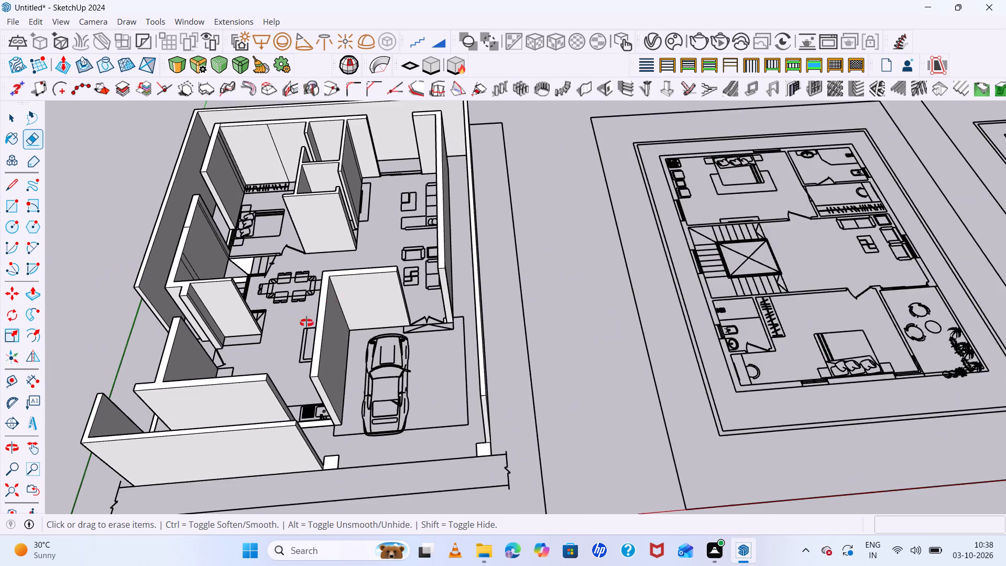
{"action": "middle_click_drag", "start_coordinate": [307, 323], "coordinate": [252, 360]}
{"action": "scroll", "coordinate": [251, 215], "scroll_direction": "up", "scroll_amount": 13}
{"action": "left_click_drag", "start_coordinate": [221, 198], "coordinate": [197, 223]}
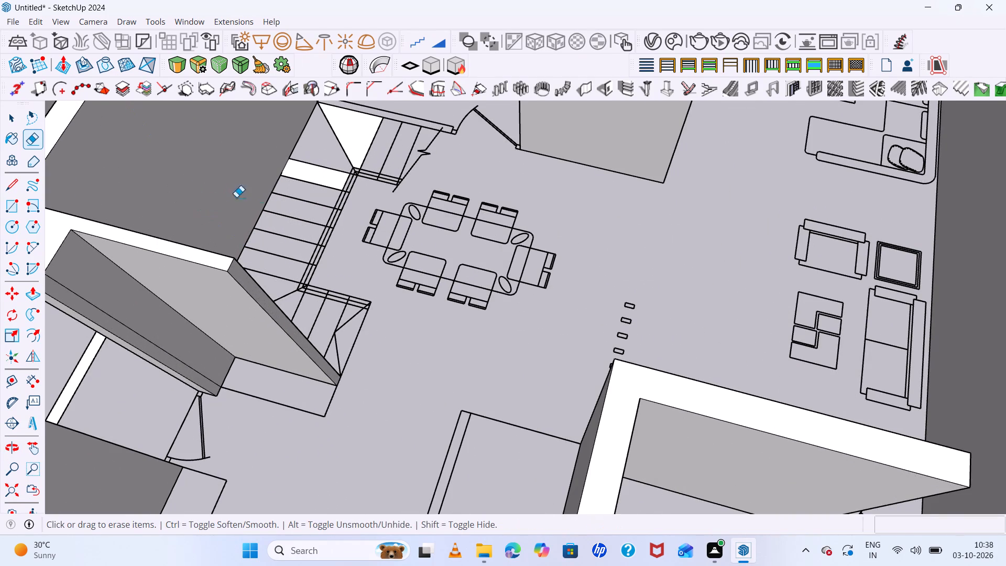
Remove the stray white faces on the staircase drawing, the triangular landing piece and the tread beside it.
{"action": "scroll", "coordinate": [250, 201], "scroll_direction": "down", "scroll_amount": 13}
{"action": "left_click", "coordinate": [336, 173]}
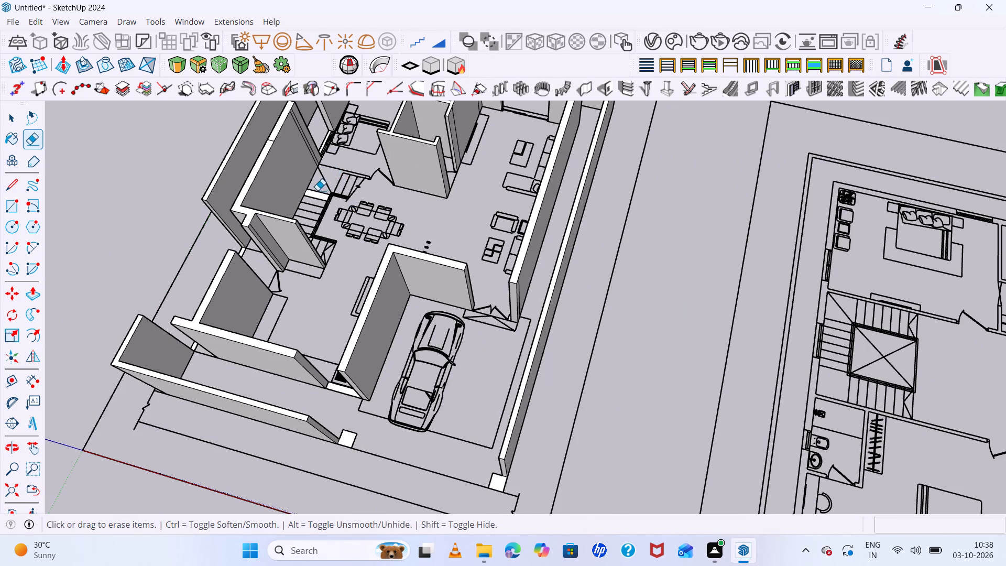
{"action": "scroll", "coordinate": [316, 204], "scroll_direction": "up", "scroll_amount": 11}
{"action": "left_click", "coordinate": [321, 186]}
{"action": "left_click_drag", "start_coordinate": [315, 179], "coordinate": [321, 187]}
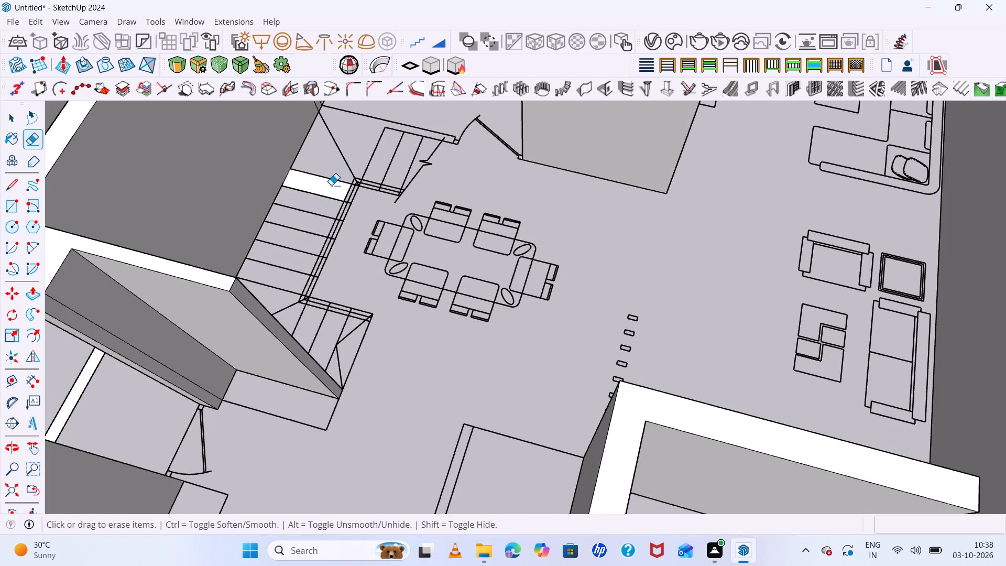
{"action": "scroll", "coordinate": [310, 186], "scroll_direction": "up", "scroll_amount": 10}
{"action": "left_click_drag", "start_coordinate": [320, 178], "coordinate": [337, 190]}
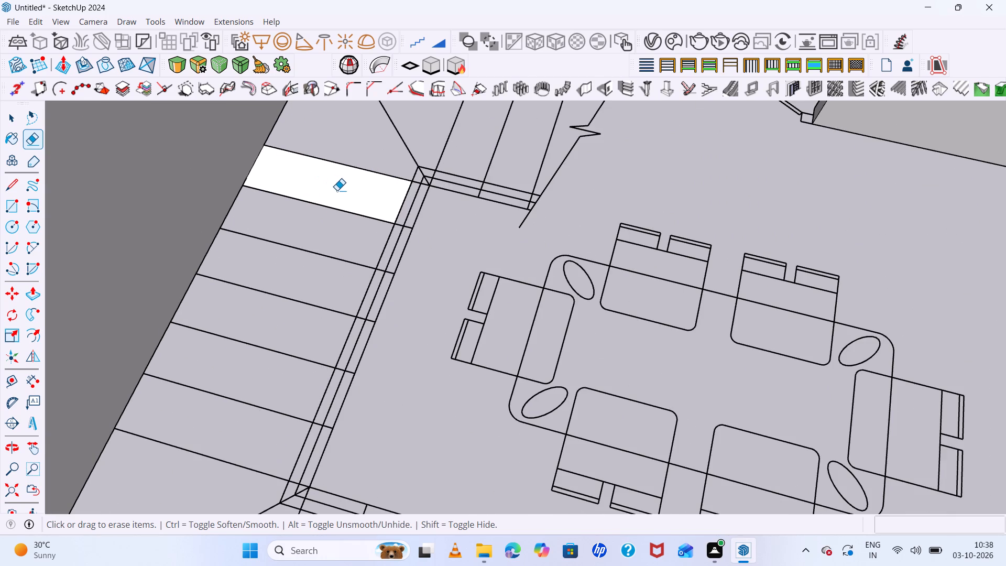
{"action": "left_click_drag", "start_coordinate": [337, 189], "coordinate": [332, 198]}
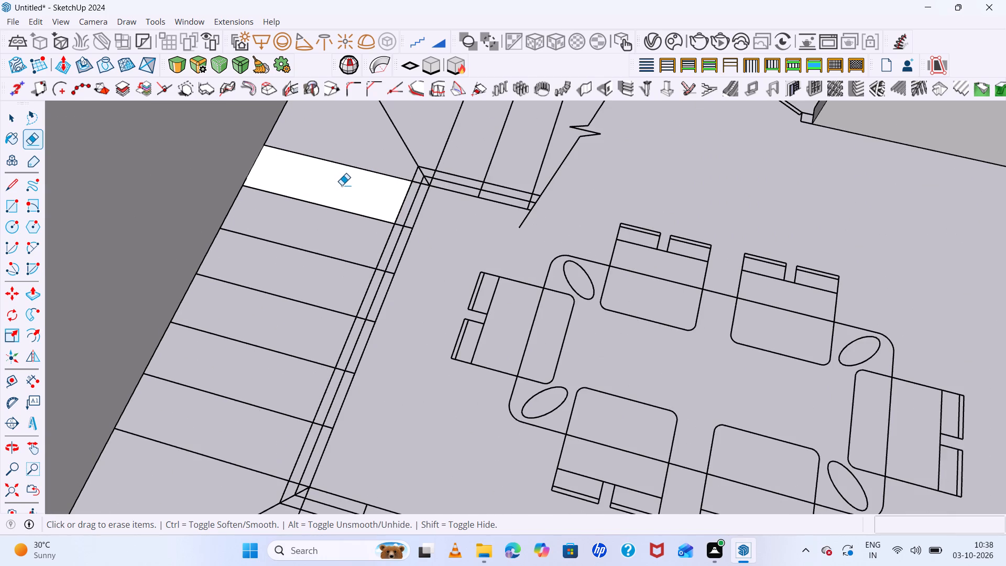
{"action": "key", "text": "space"}
{"action": "left_click", "coordinate": [342, 185]}
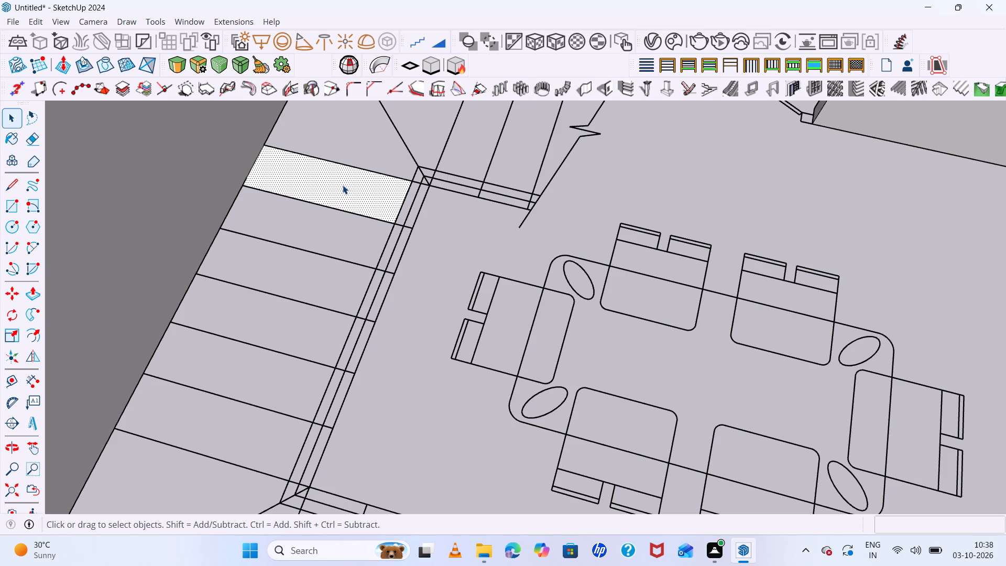
{"action": "key", "text": "Delete"}
Erase the remaining vertical edges on the staircase wall near the bedroom window and the seam across its top.
{"action": "scroll", "coordinate": [364, 222], "scroll_direction": "down", "scroll_amount": 20}
{"action": "scroll", "coordinate": [364, 222], "scroll_direction": "down", "scroll_amount": 4}
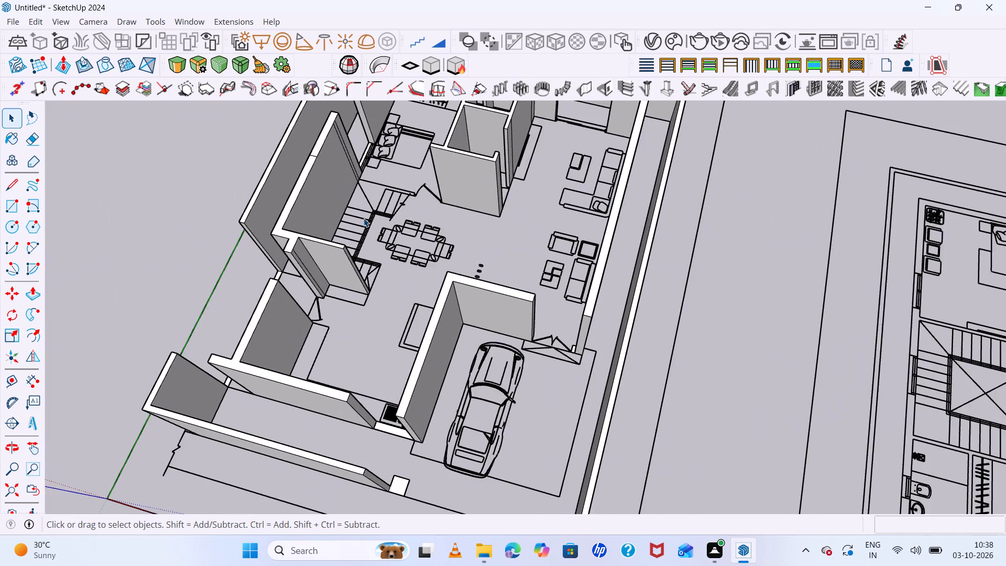
{"action": "scroll", "coordinate": [354, 138], "scroll_direction": "up", "scroll_amount": 5}
{"action": "key", "text": "e"}
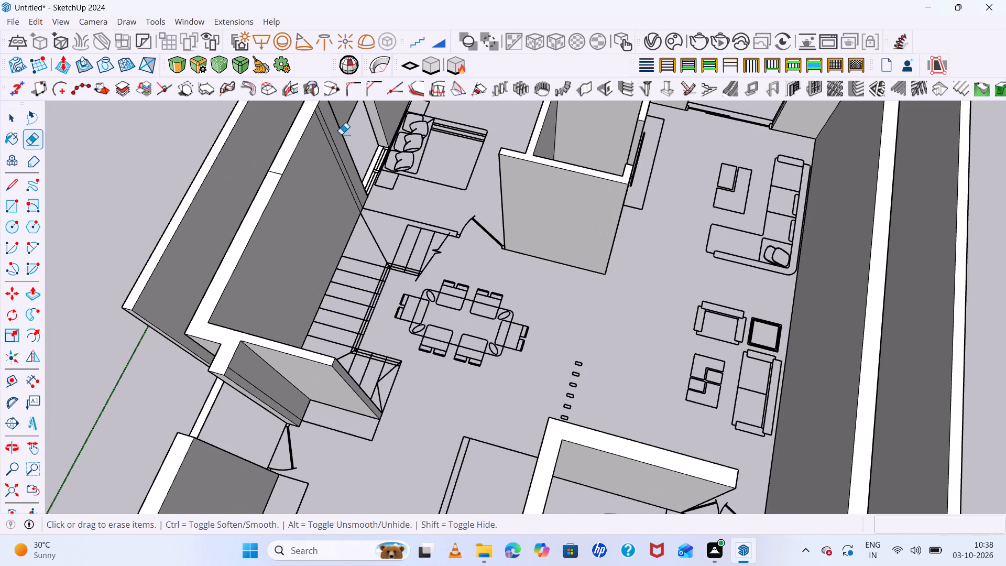
{"action": "left_click_drag", "start_coordinate": [334, 139], "coordinate": [327, 148]}
{"action": "left_click", "coordinate": [280, 175]}
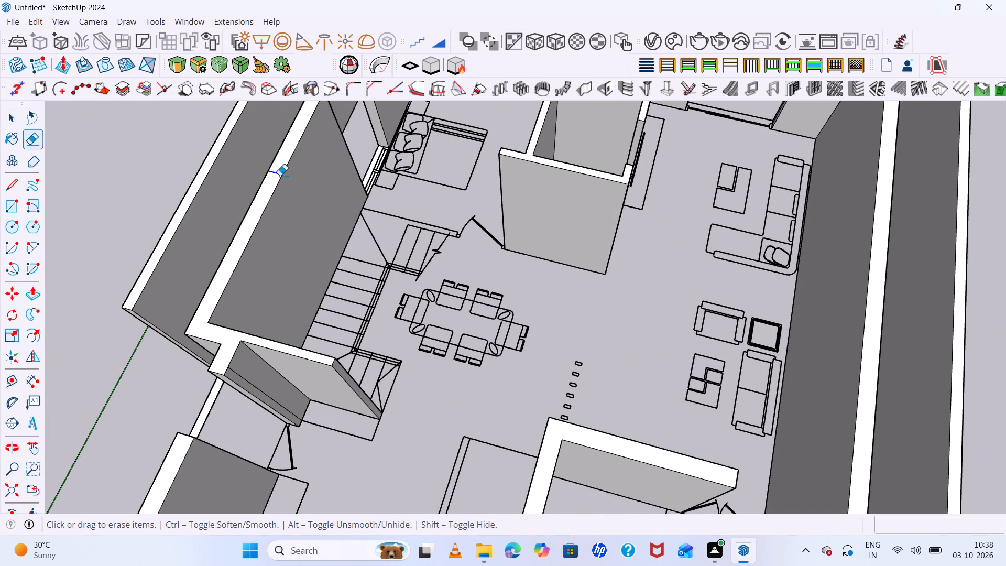
Erase the extra vertical edges on the bedroom's side and rear walls around the wardrobe.
{"action": "scroll", "coordinate": [329, 319], "scroll_direction": "down", "scroll_amount": 13}
{"action": "scroll", "coordinate": [405, 173], "scroll_direction": "up", "scroll_amount": 6}
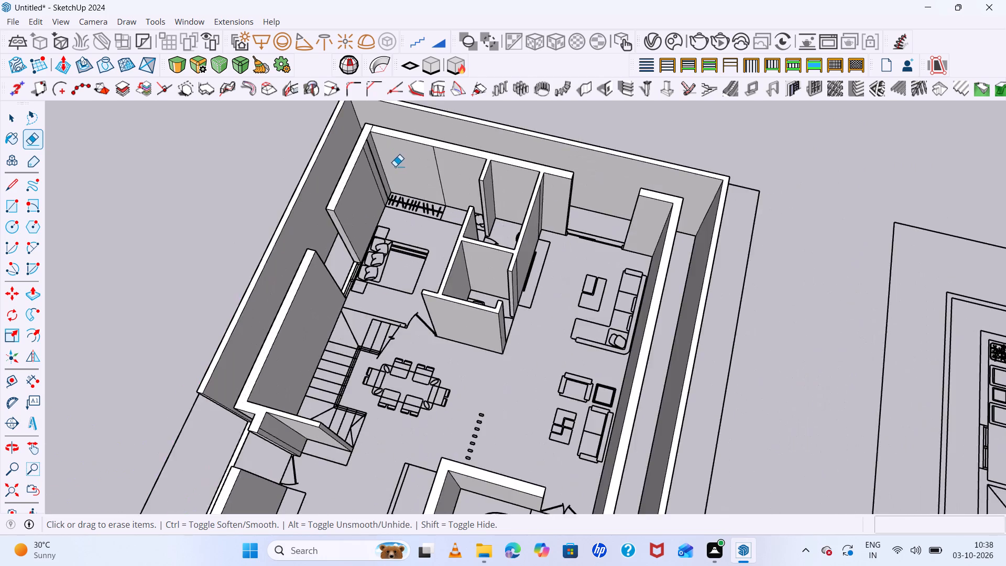
{"action": "scroll", "coordinate": [395, 166], "scroll_direction": "up", "scroll_amount": 12}
{"action": "scroll", "coordinate": [343, 163], "scroll_direction": "up", "scroll_amount": 5}
{"action": "left_click_drag", "start_coordinate": [343, 158], "coordinate": [335, 187]}
{"action": "left_click_drag", "start_coordinate": [330, 189], "coordinate": [324, 206]}
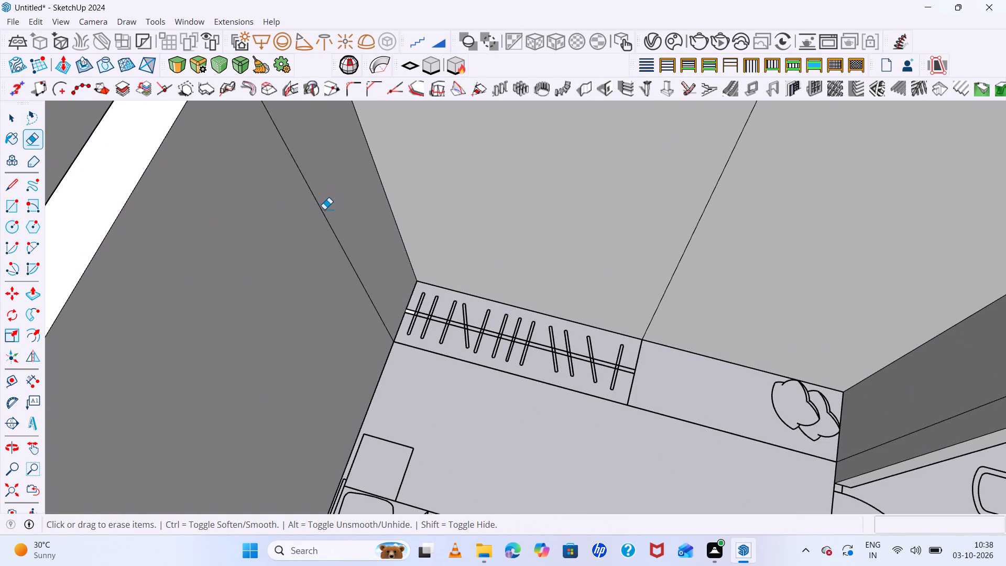
{"action": "left_click_drag", "start_coordinate": [323, 209], "coordinate": [318, 224]}
{"action": "left_click", "coordinate": [669, 258]}
{"action": "left_click", "coordinate": [676, 261]}
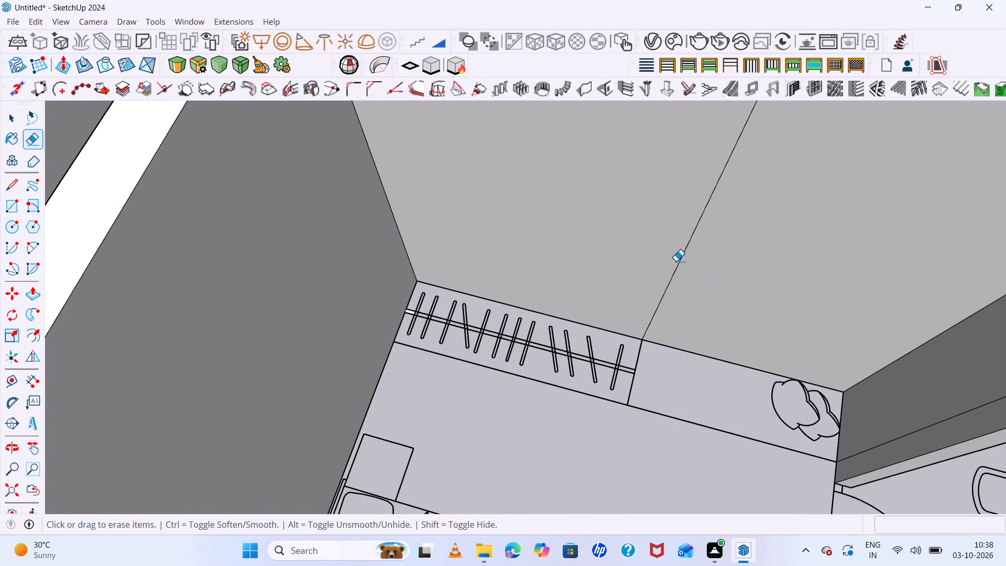
{"action": "left_click", "coordinate": [681, 261]}
{"action": "scroll", "coordinate": [517, 277], "scroll_direction": "down", "scroll_amount": 19}
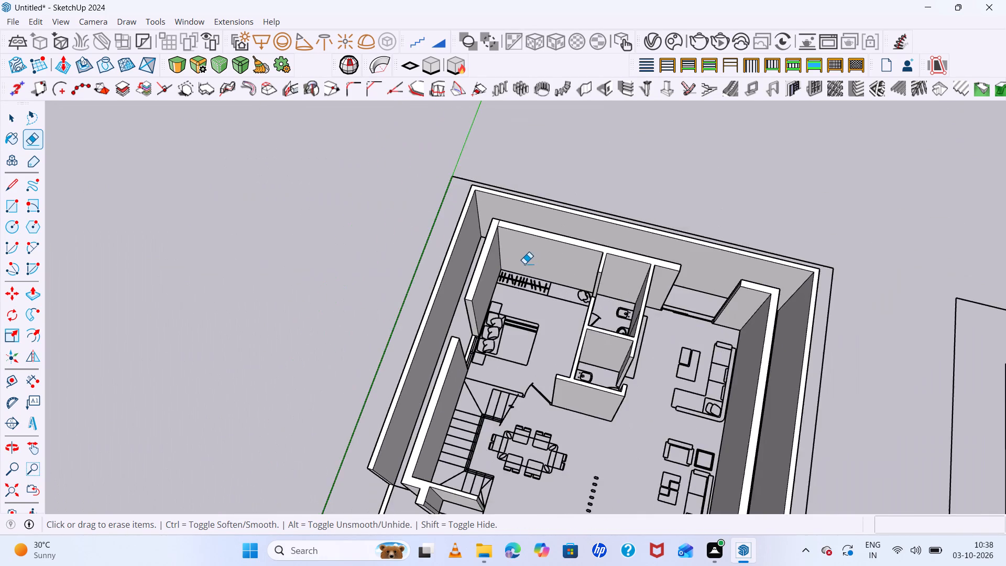
Extrude the small square pier at the front end of the outer side wall beside the car to 10'.
{"action": "scroll", "coordinate": [534, 284], "scroll_direction": "down", "scroll_amount": 4}
{"action": "middle_click_drag", "start_coordinate": [652, 365], "coordinate": [464, 236]}
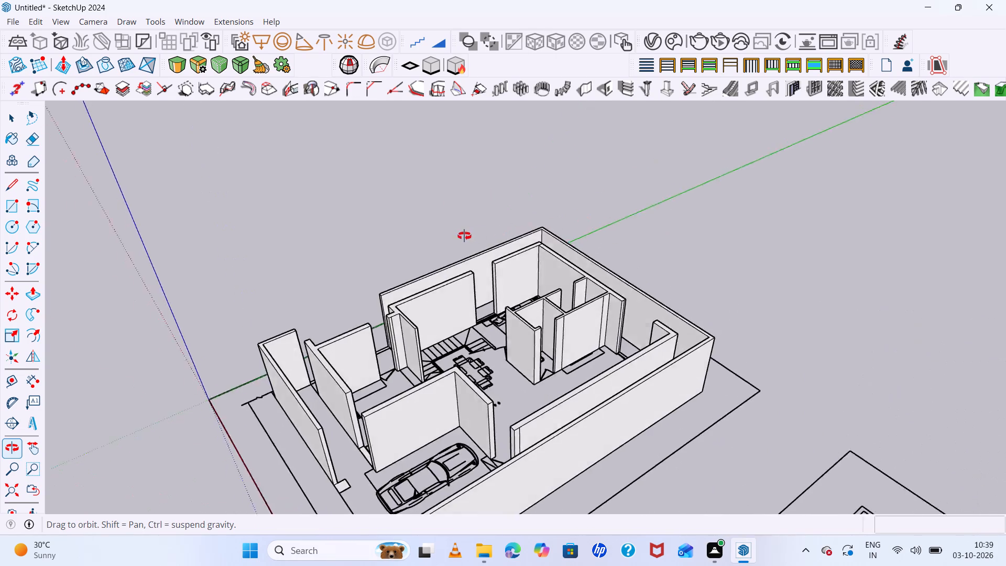
{"action": "middle_click_drag", "start_coordinate": [464, 236], "coordinate": [414, 225]}
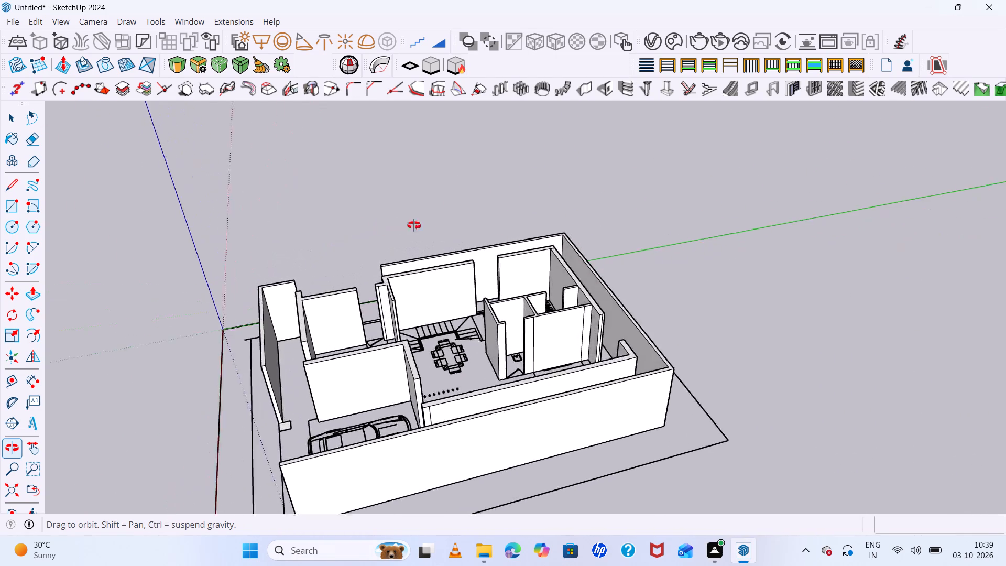
{"action": "middle_click_drag", "start_coordinate": [414, 225], "coordinate": [736, 161]}
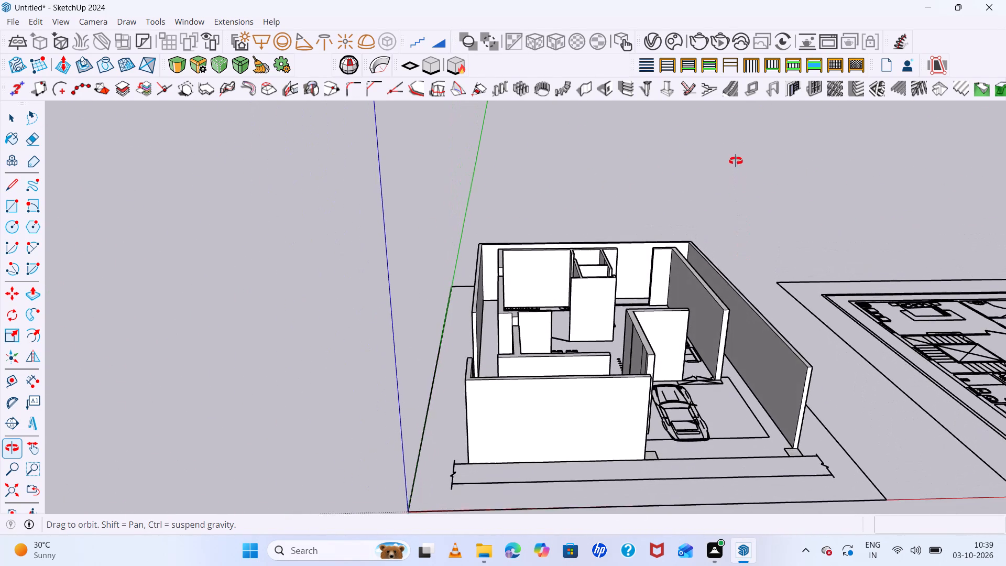
{"action": "middle_click_drag", "start_coordinate": [736, 161], "coordinate": [736, 158]}
{"action": "scroll", "coordinate": [644, 181], "scroll_direction": "down", "scroll_amount": 11}
{"action": "middle_click_drag", "start_coordinate": [773, 360], "coordinate": [768, 456]}
{"action": "scroll", "coordinate": [768, 454], "scroll_direction": "down", "scroll_amount": 1}
{"action": "scroll", "coordinate": [746, 400], "scroll_direction": "up", "scroll_amount": 7}
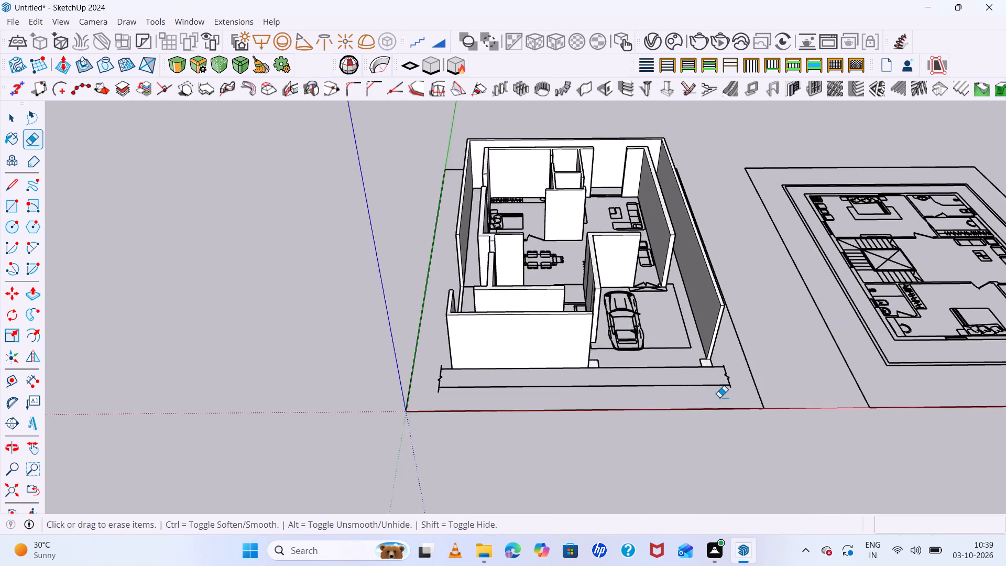
{"action": "scroll", "coordinate": [719, 397], "scroll_direction": "up", "scroll_amount": 5}
{"action": "key", "text": "space"}
{"action": "left_click", "coordinate": [699, 336]}
{"action": "key", "text": "p"}
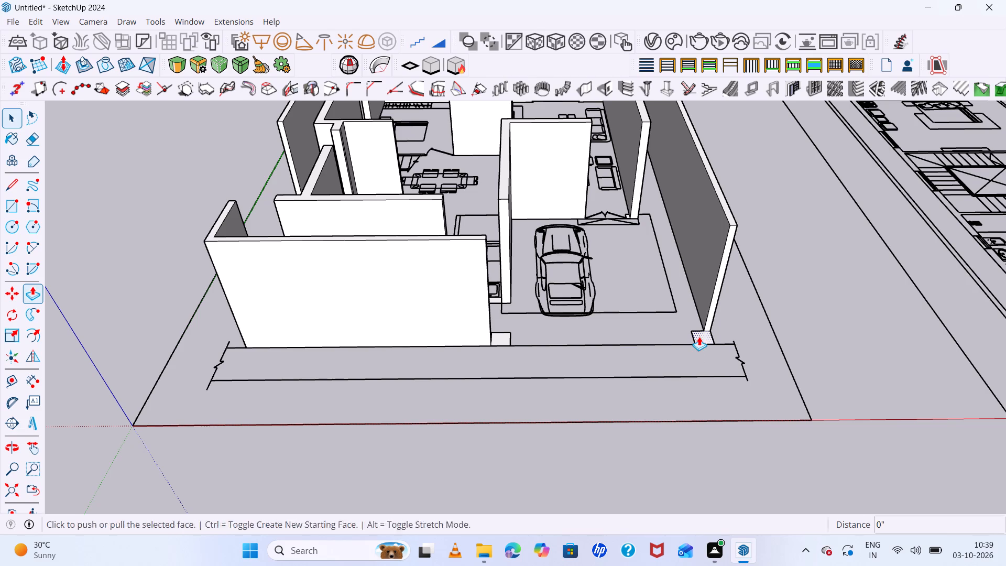
{"action": "left_click", "coordinate": [699, 336]}
{"action": "middle_click_drag", "start_coordinate": [734, 230], "coordinate": [653, 273]}
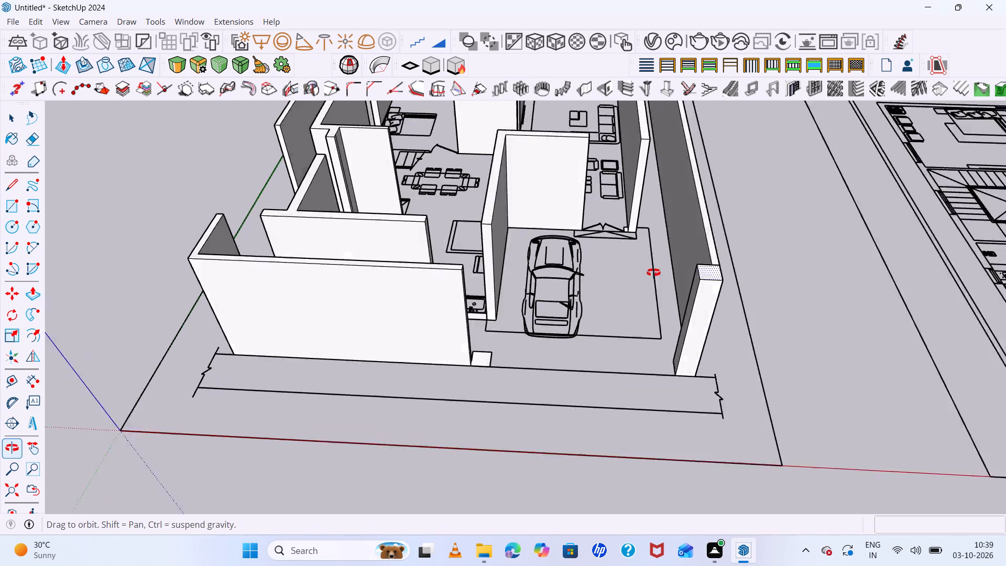
{"action": "middle_click_drag", "start_coordinate": [653, 273], "coordinate": [532, 269]}
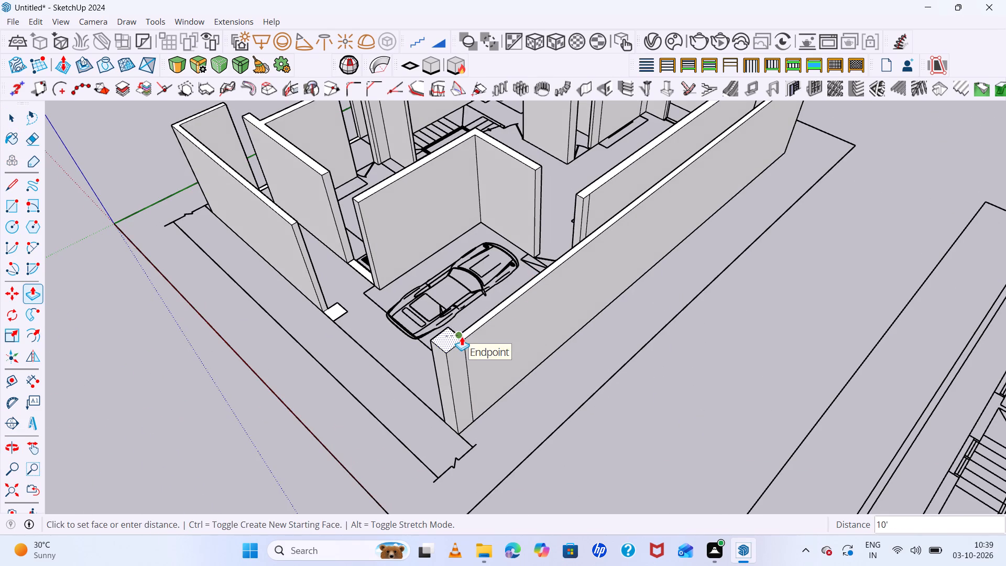
{"action": "left_click", "coordinate": [462, 336]}
Extrude the other small square pier, at the end of the front boundary wall, 10' up to the wall top.
{"action": "double_click", "coordinate": [339, 311]}
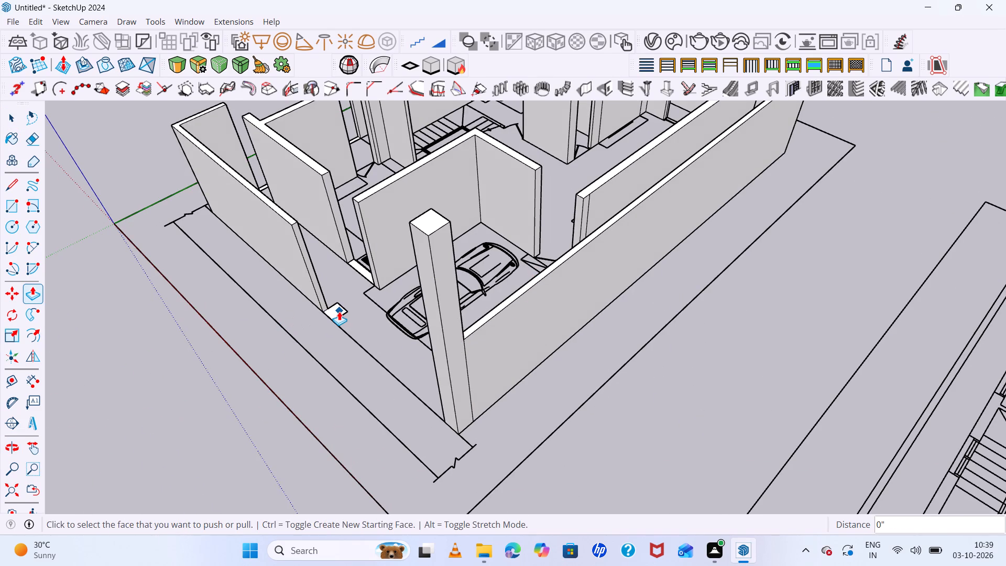
{"action": "key", "text": "ctrl+z"}
{"action": "scroll", "coordinate": [338, 311], "scroll_direction": "up", "scroll_amount": 5}
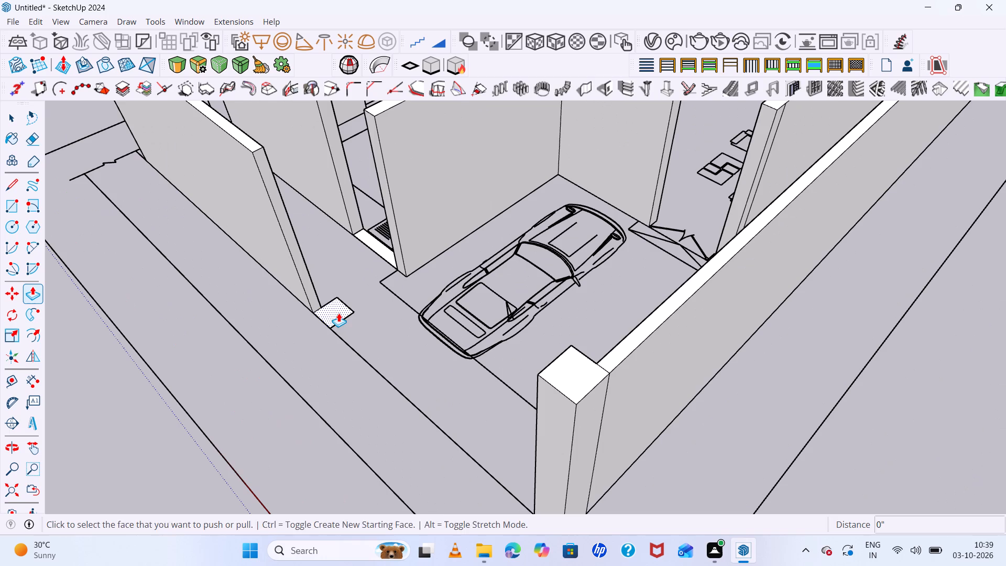
{"action": "left_click", "coordinate": [338, 313]}
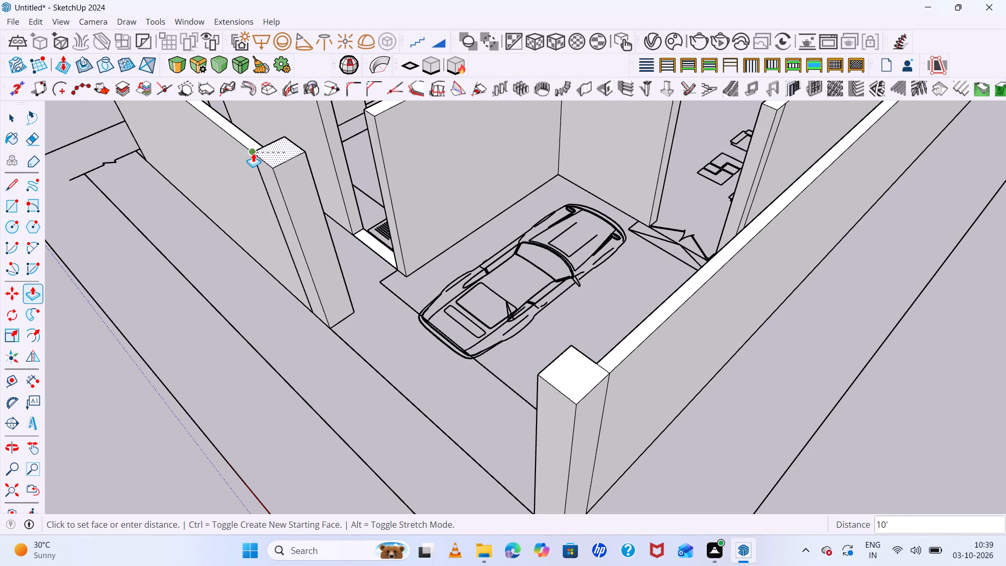
{"action": "left_click", "coordinate": [253, 153]}
Examine the extruded floor plan from several angles, including the living room's rear opening and the two bathrooms.
{"action": "scroll", "coordinate": [236, 402], "scroll_direction": "down", "scroll_amount": 19}
{"action": "scroll", "coordinate": [254, 391], "scroll_direction": "up", "scroll_amount": 1}
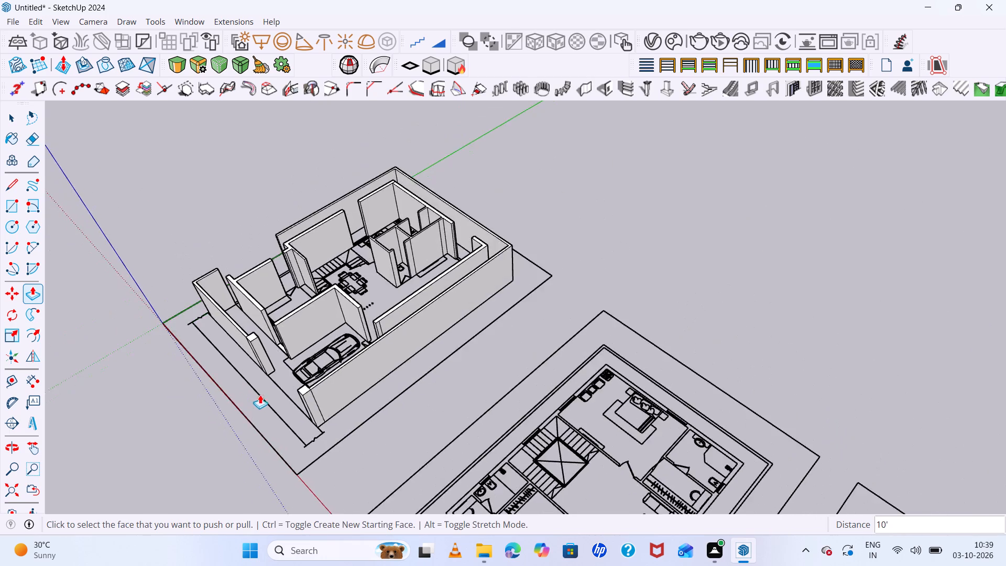
{"action": "middle_click_drag", "start_coordinate": [262, 395], "coordinate": [592, 359]}
{"action": "middle_click_drag", "start_coordinate": [591, 356], "coordinate": [556, 279]}
{"action": "scroll", "coordinate": [556, 279], "scroll_direction": "up", "scroll_amount": 1}
{"action": "scroll", "coordinate": [554, 284], "scroll_direction": "down", "scroll_amount": 10}
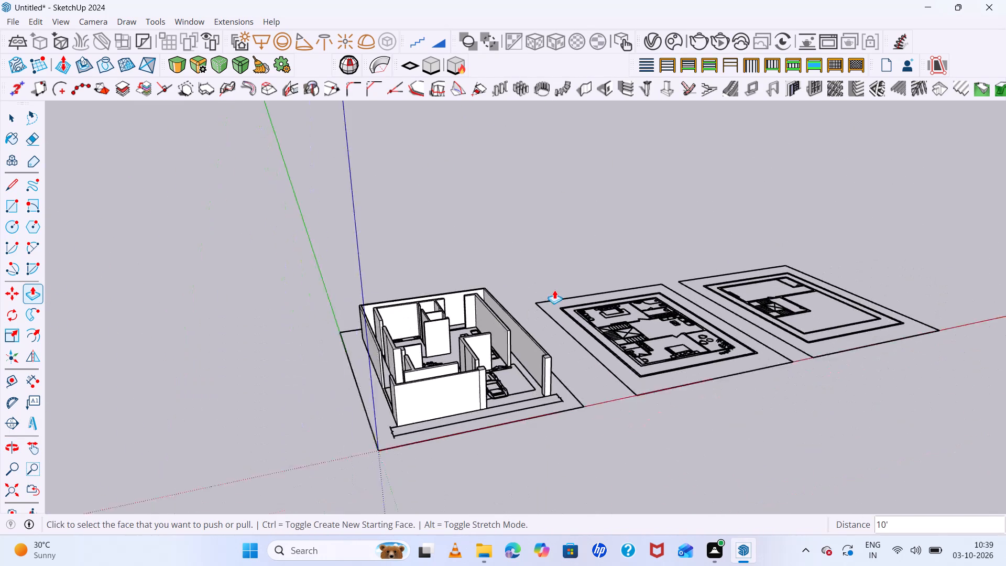
{"action": "scroll", "coordinate": [554, 290], "scroll_direction": "down", "scroll_amount": 1}
{"action": "middle_click_drag", "start_coordinate": [606, 388], "coordinate": [521, 480]}
{"action": "scroll", "coordinate": [458, 332], "scroll_direction": "up", "scroll_amount": 7}
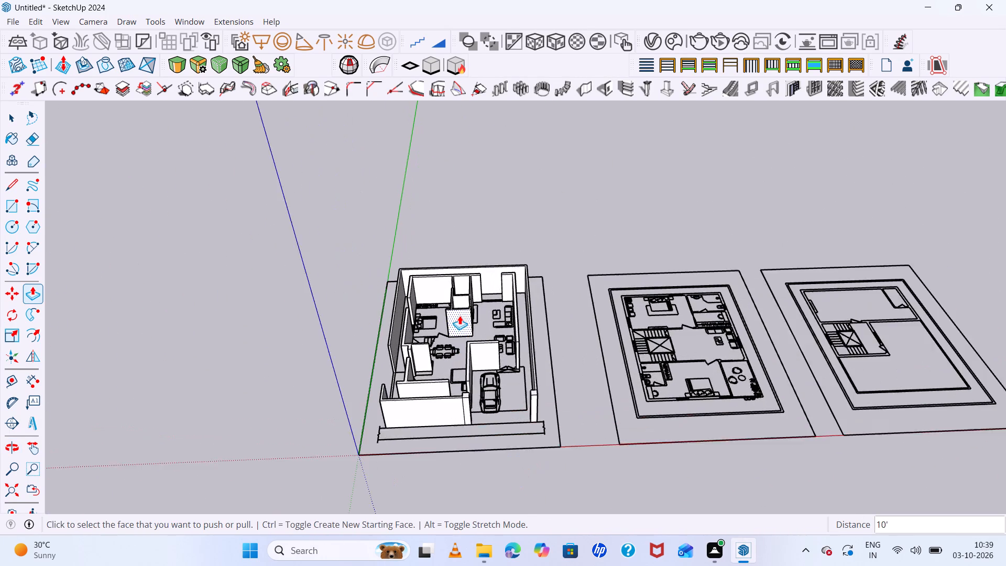
{"action": "scroll", "coordinate": [460, 315], "scroll_direction": "up", "scroll_amount": 3}
{"action": "key", "text": "space"}
{"action": "middle_click_drag", "start_coordinate": [618, 466], "coordinate": [616, 513]}
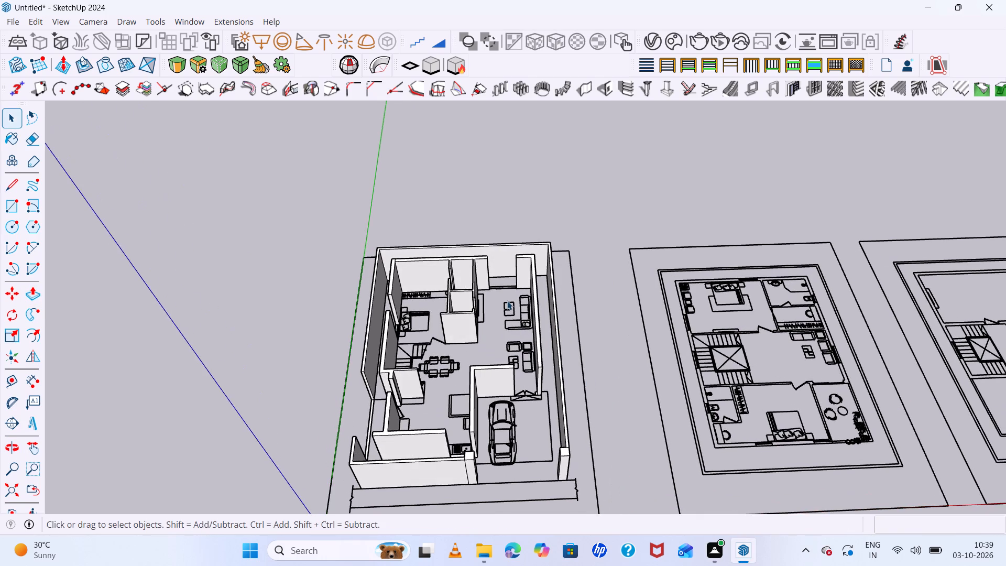
{"action": "scroll", "coordinate": [496, 293], "scroll_direction": "up", "scroll_amount": 15}
{"action": "scroll", "coordinate": [515, 268], "scroll_direction": "up", "scroll_amount": 7}
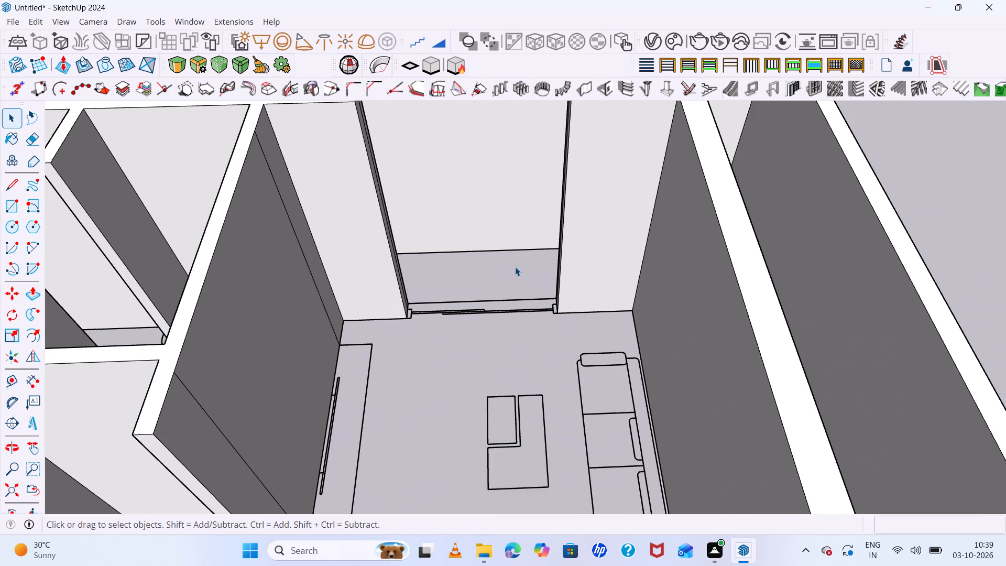
{"action": "middle_click_drag", "start_coordinate": [528, 286], "coordinate": [532, 314]}
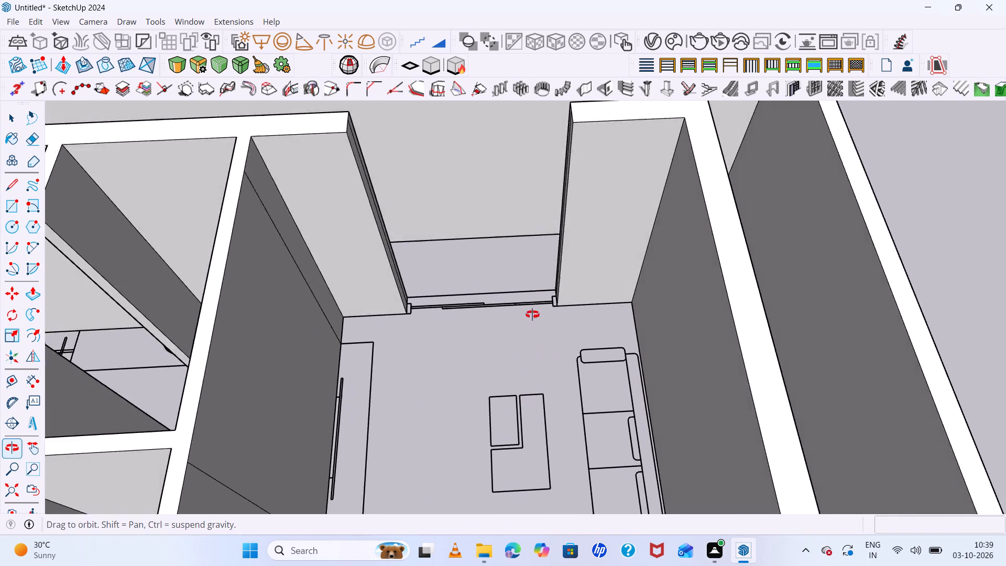
{"action": "middle_click_drag", "start_coordinate": [532, 314], "coordinate": [538, 225]}
{"action": "scroll", "coordinate": [554, 294], "scroll_direction": "down", "scroll_amount": 13}
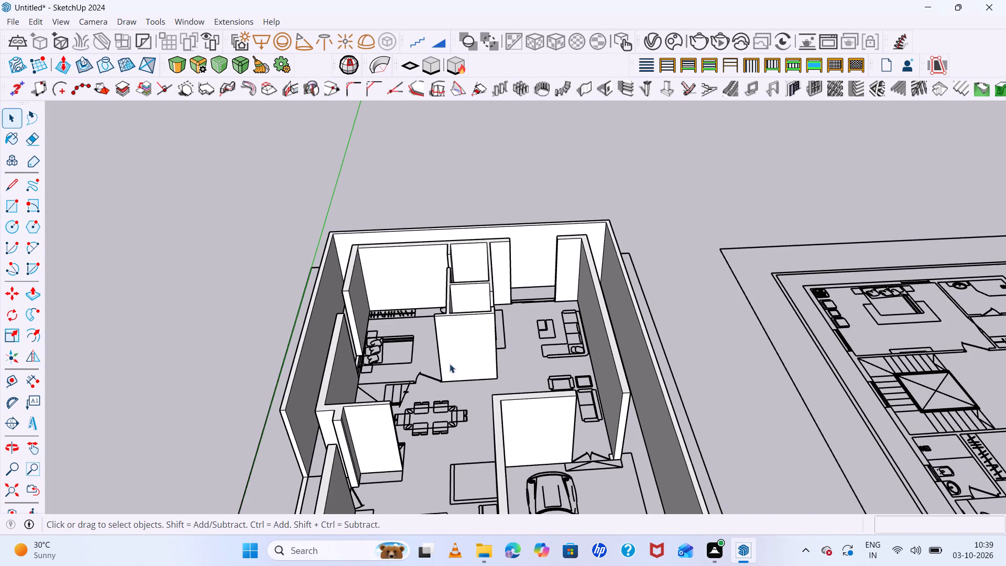
{"action": "middle_click_drag", "start_coordinate": [453, 364], "coordinate": [442, 520]}
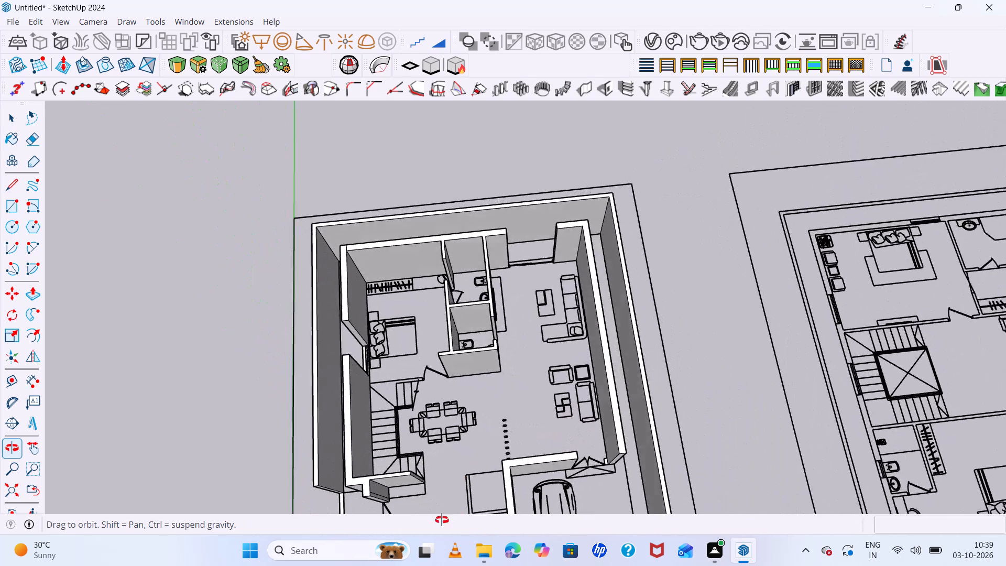
{"action": "middle_click_drag", "start_coordinate": [442, 520], "coordinate": [387, 565]}
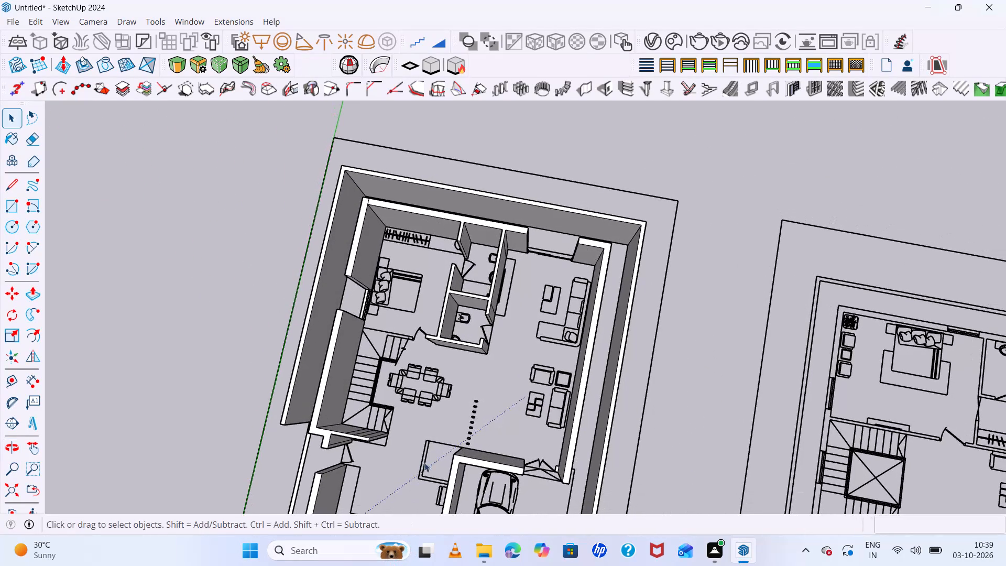
{"action": "scroll", "coordinate": [483, 288], "scroll_direction": "up", "scroll_amount": 7}
{"action": "scroll", "coordinate": [450, 358], "scroll_direction": "up", "scroll_amount": 8}
{"action": "scroll", "coordinate": [406, 429], "scroll_direction": "up", "scroll_amount": 7}
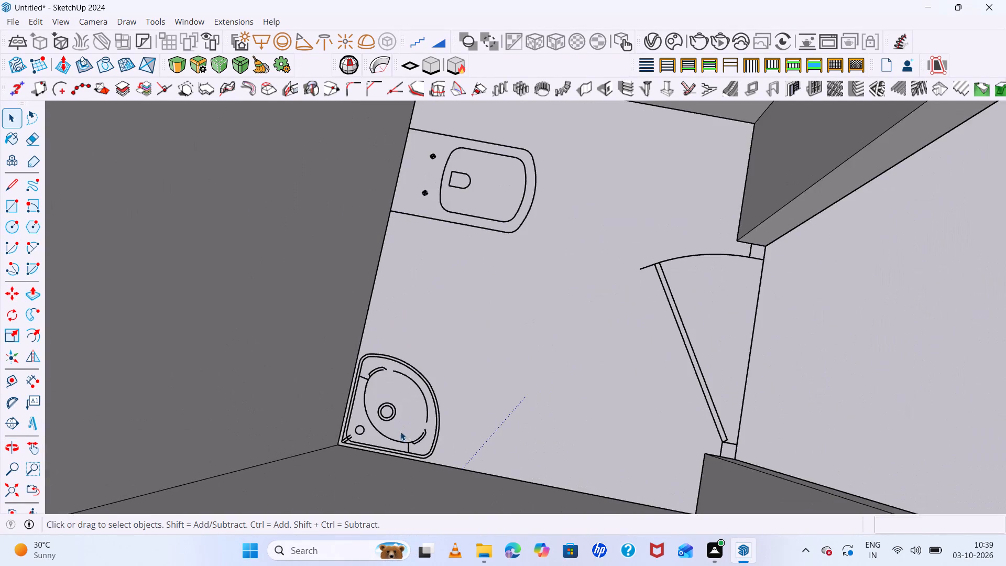
{"action": "scroll", "coordinate": [400, 431], "scroll_direction": "down", "scroll_amount": 16}
{"action": "scroll", "coordinate": [417, 330], "scroll_direction": "down", "scroll_amount": 7}
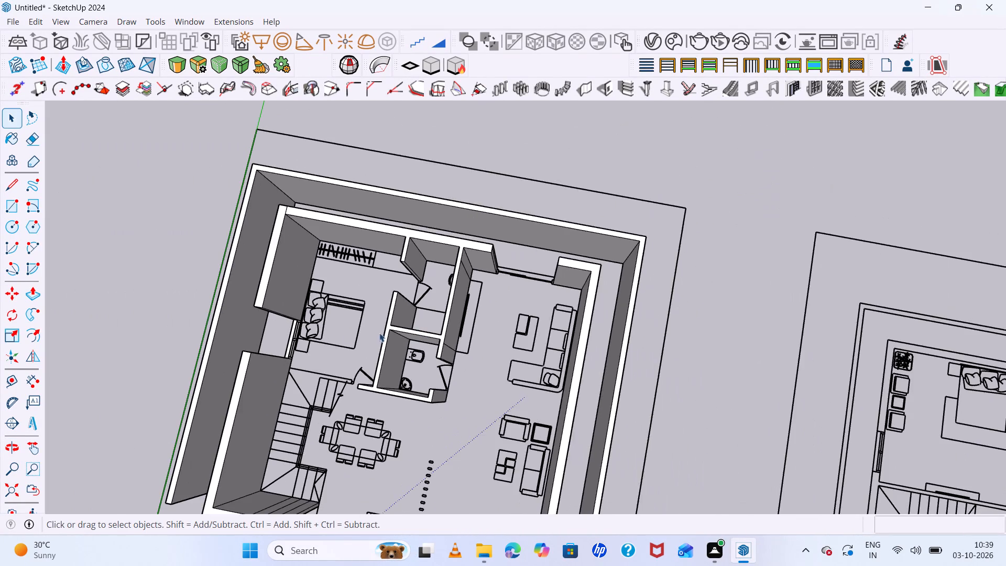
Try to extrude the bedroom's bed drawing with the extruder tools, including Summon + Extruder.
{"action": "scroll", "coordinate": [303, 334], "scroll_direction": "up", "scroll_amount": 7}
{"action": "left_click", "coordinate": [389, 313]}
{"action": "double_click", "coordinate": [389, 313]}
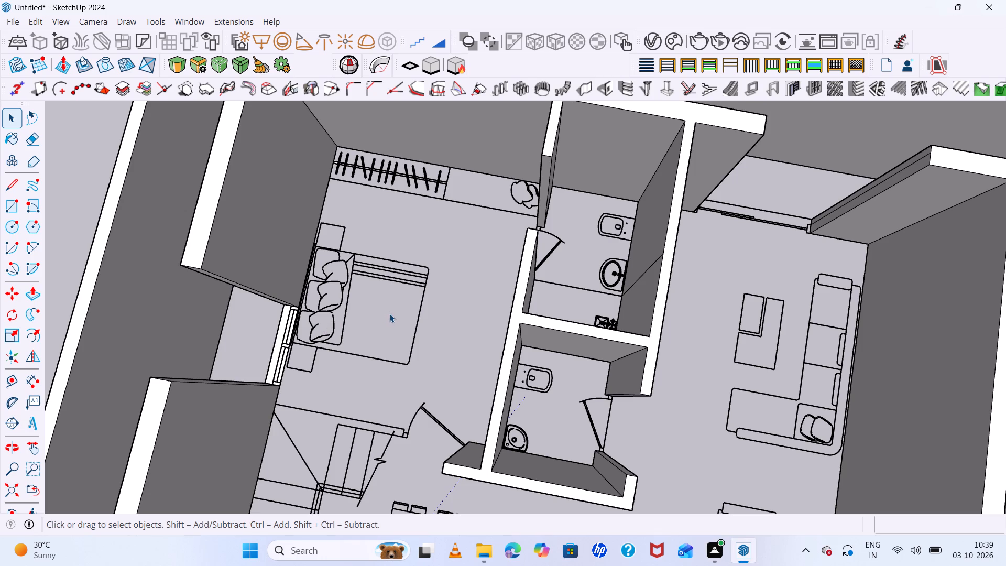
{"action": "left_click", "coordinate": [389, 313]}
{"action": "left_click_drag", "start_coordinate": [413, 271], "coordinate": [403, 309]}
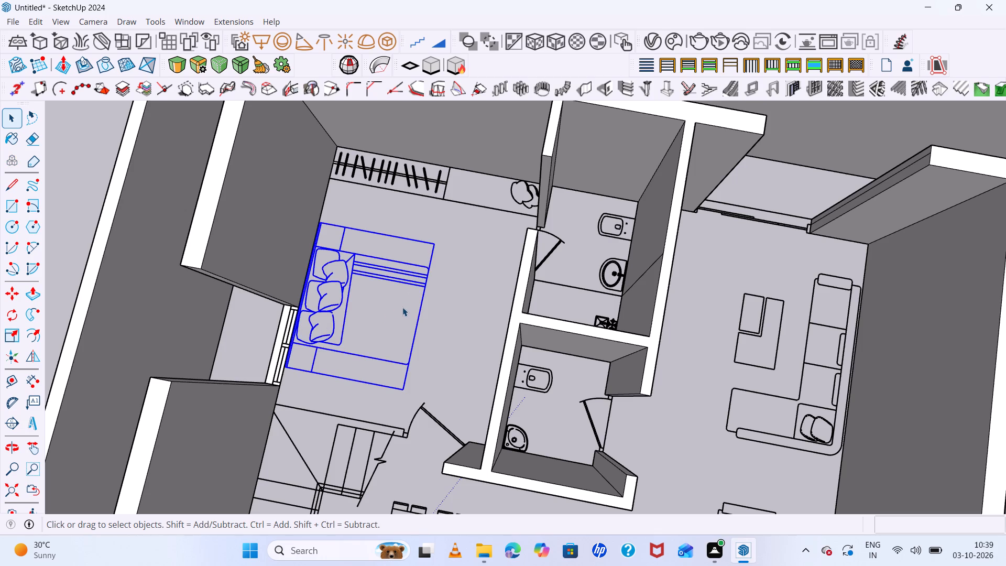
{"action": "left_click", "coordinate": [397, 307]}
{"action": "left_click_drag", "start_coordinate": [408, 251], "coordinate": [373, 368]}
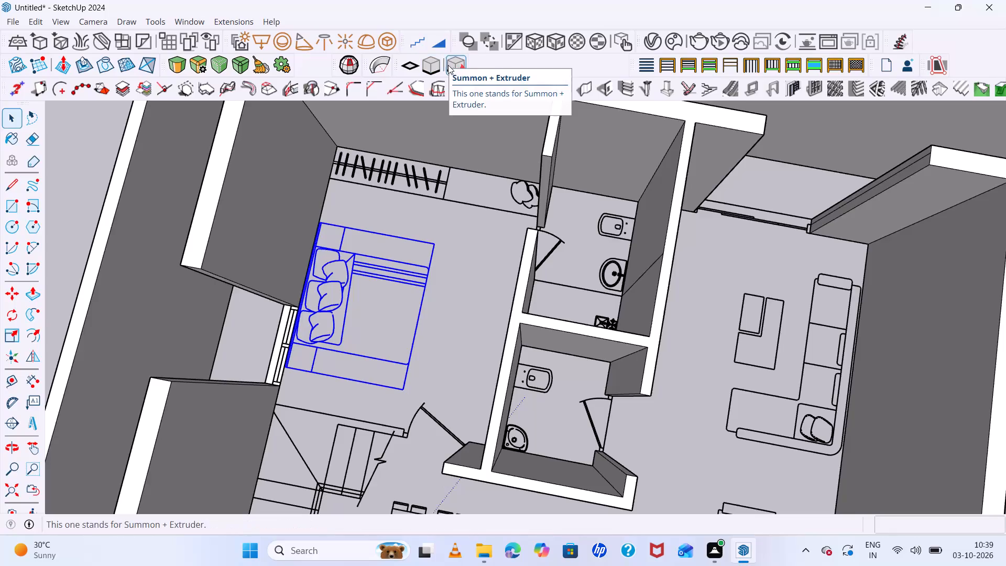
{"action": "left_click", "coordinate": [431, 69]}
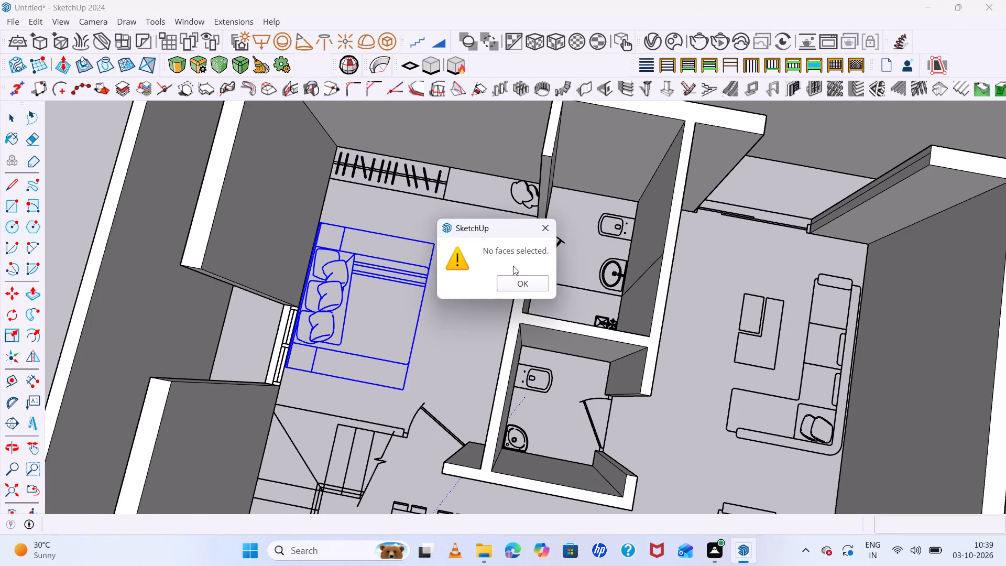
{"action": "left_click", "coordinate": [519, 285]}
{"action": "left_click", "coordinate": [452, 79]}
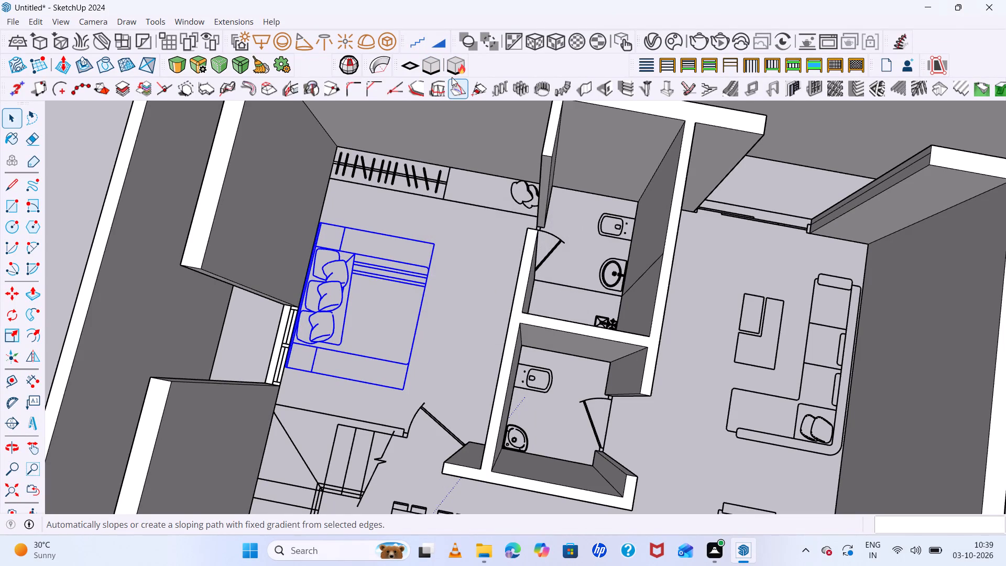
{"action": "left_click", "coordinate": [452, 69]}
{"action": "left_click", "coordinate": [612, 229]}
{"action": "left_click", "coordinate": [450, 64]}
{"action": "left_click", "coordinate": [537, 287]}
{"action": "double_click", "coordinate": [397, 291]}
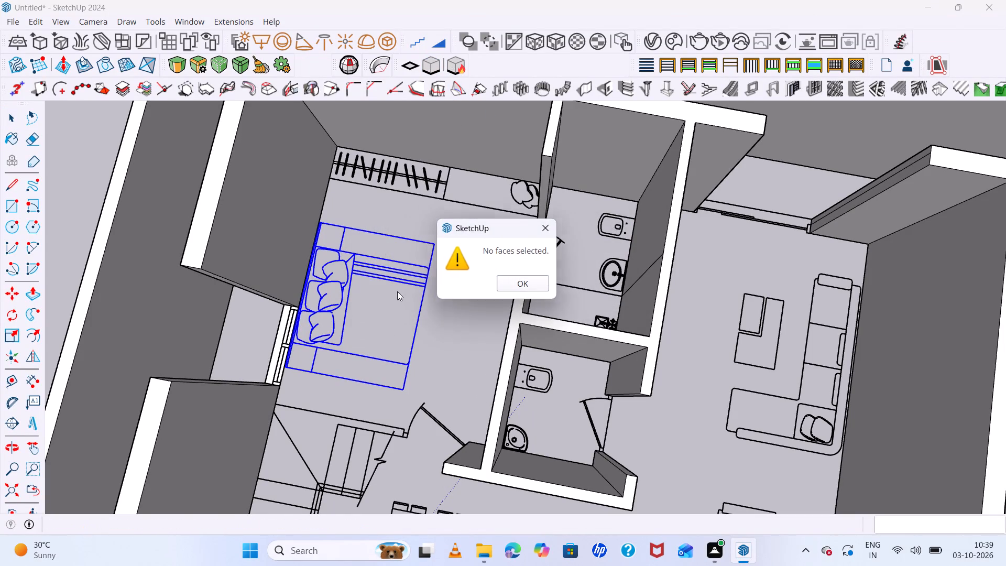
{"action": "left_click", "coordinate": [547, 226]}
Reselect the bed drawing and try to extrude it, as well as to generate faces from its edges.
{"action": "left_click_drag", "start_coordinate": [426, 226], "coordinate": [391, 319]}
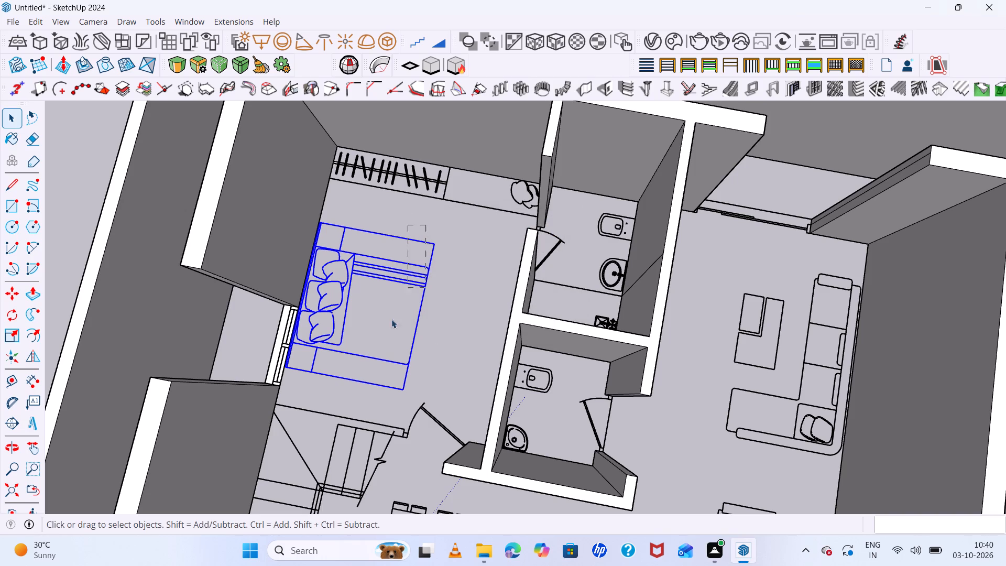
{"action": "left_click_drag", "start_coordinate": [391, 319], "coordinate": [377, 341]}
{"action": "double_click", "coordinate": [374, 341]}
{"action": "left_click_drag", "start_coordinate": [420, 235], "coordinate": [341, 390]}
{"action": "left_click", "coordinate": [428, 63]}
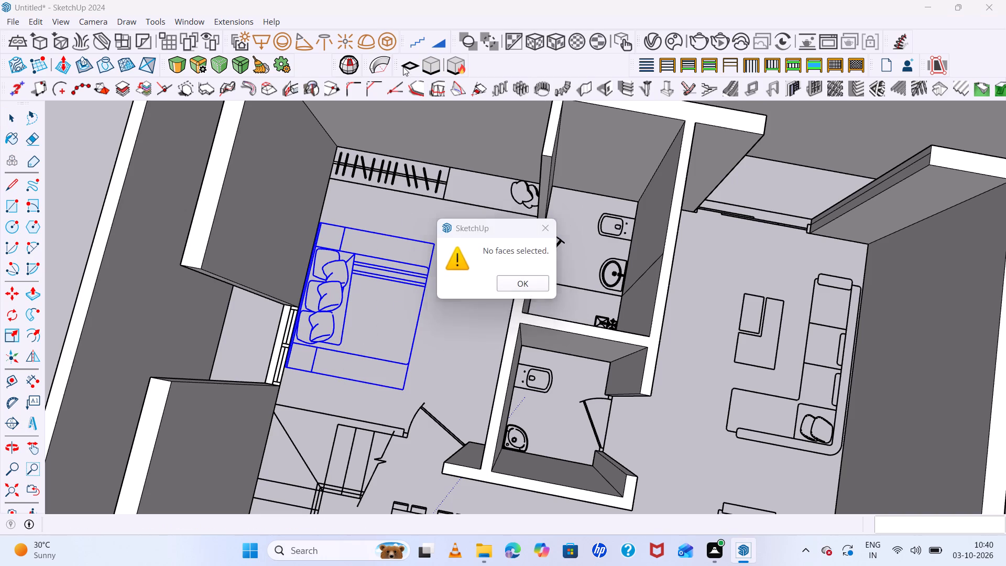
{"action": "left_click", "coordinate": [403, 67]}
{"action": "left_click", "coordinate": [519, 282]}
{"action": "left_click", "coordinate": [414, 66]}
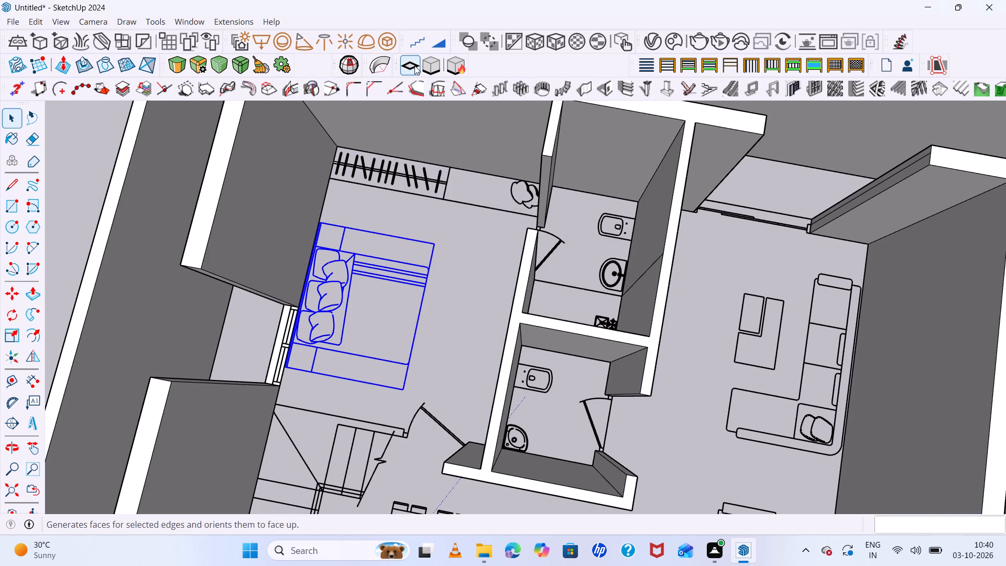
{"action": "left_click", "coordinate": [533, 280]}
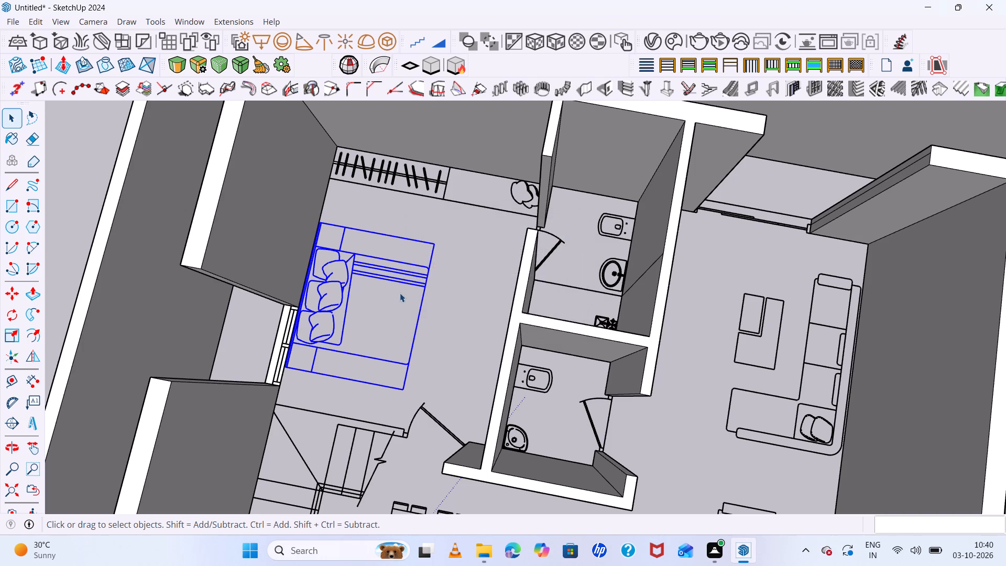
Move the bed drawing about 1' 1" away from the bedroom's window-side wall.
{"action": "key", "text": "m"}
{"action": "left_click", "coordinate": [398, 298]}
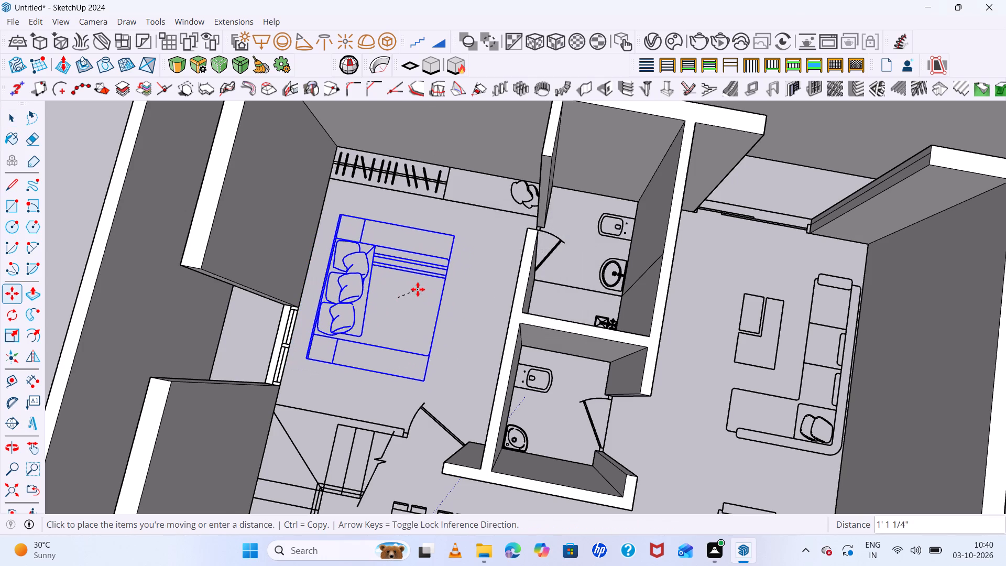
{"action": "left_click", "coordinate": [418, 289]}
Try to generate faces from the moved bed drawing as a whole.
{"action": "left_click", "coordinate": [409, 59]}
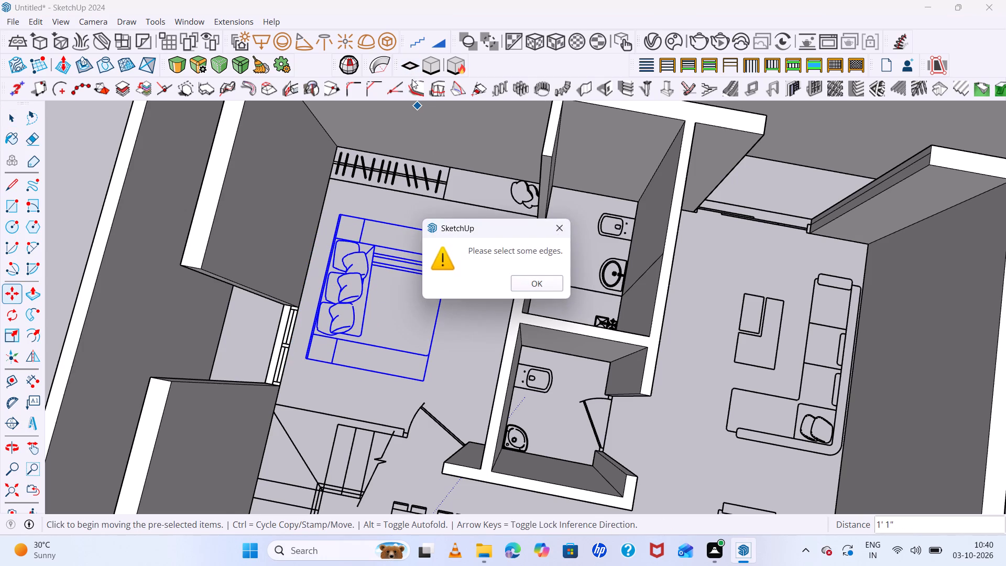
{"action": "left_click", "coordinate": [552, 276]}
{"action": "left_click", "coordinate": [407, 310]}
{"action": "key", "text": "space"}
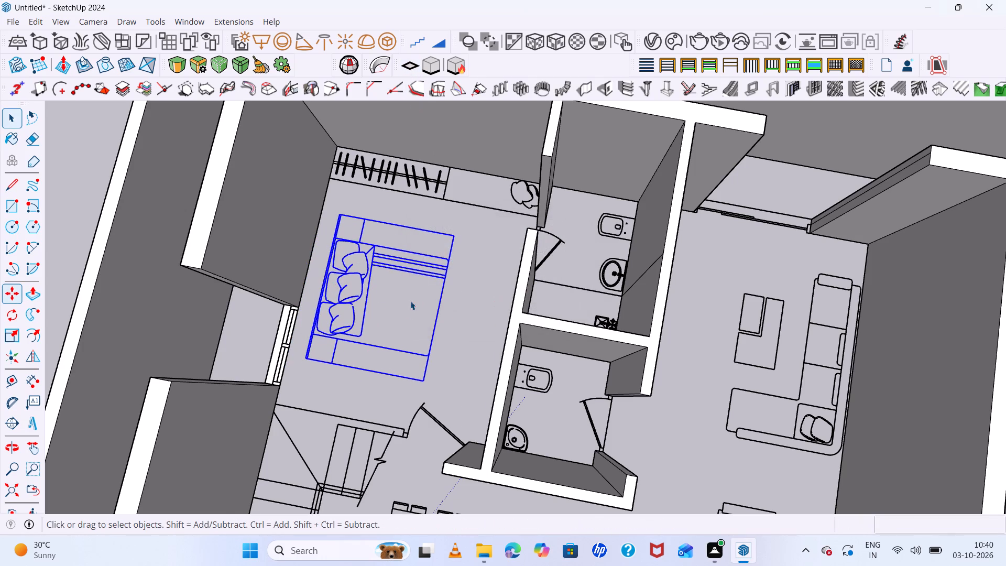
Open the bed drawing's group for editing so its individual edges can be selected.
{"action": "double_click", "coordinate": [432, 290]}
{"action": "triple_click", "coordinate": [433, 290]}
{"action": "left_click_drag", "start_coordinate": [428, 222], "coordinate": [399, 263]}
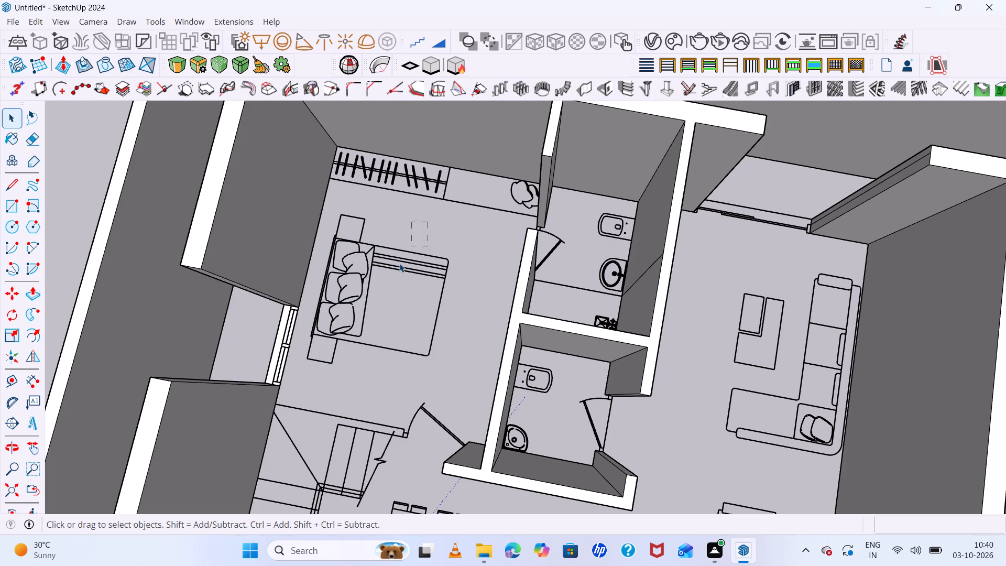
{"action": "left_click_drag", "start_coordinate": [399, 263], "coordinate": [338, 362]}
{"action": "left_click", "coordinate": [338, 362]}
{"action": "scroll", "coordinate": [331, 343], "scroll_direction": "up", "scroll_amount": 12}
{"action": "double_click", "coordinate": [309, 324]}
{"action": "left_click", "coordinate": [308, 329]}
{"action": "left_click", "coordinate": [308, 329]}
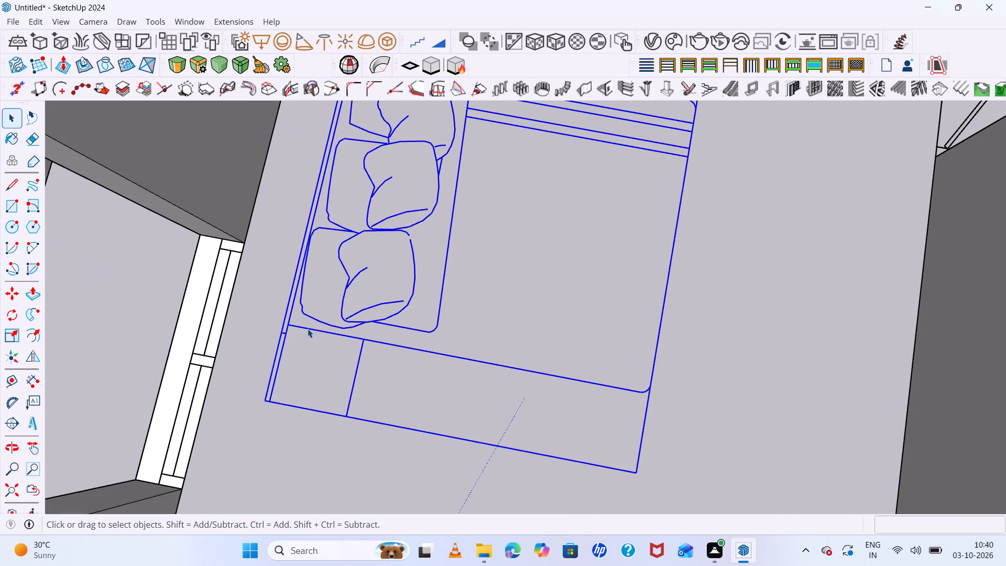
{"action": "double_click", "coordinate": [308, 329]}
{"action": "scroll", "coordinate": [373, 292], "scroll_direction": "down", "scroll_amount": 13}
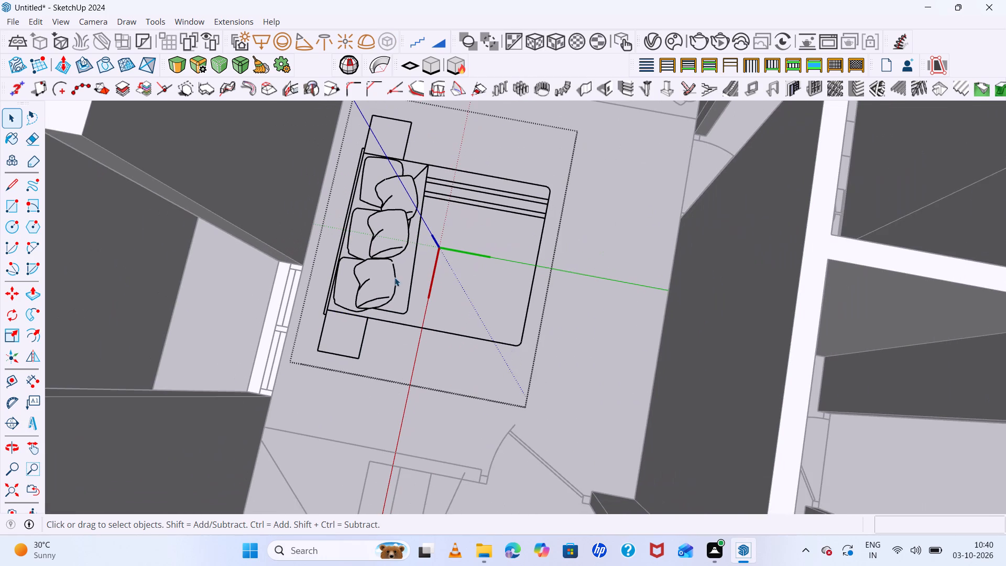
Select all edges of the bed, pillows and both bedside tables inside the group and generate faces from them.
{"action": "left_click_drag", "start_coordinate": [529, 135], "coordinate": [323, 363]}
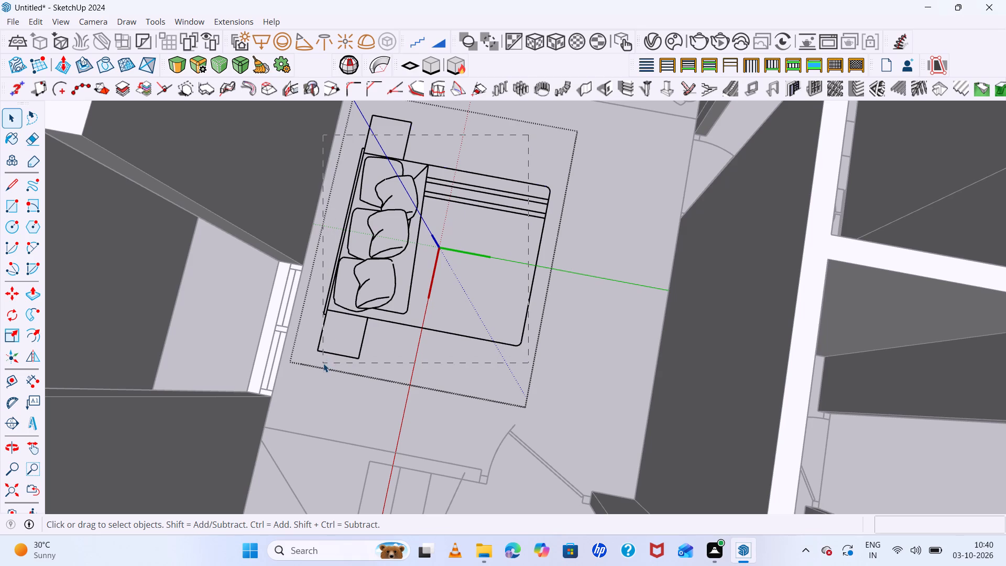
{"action": "left_click_drag", "start_coordinate": [405, 107], "coordinate": [382, 154]}
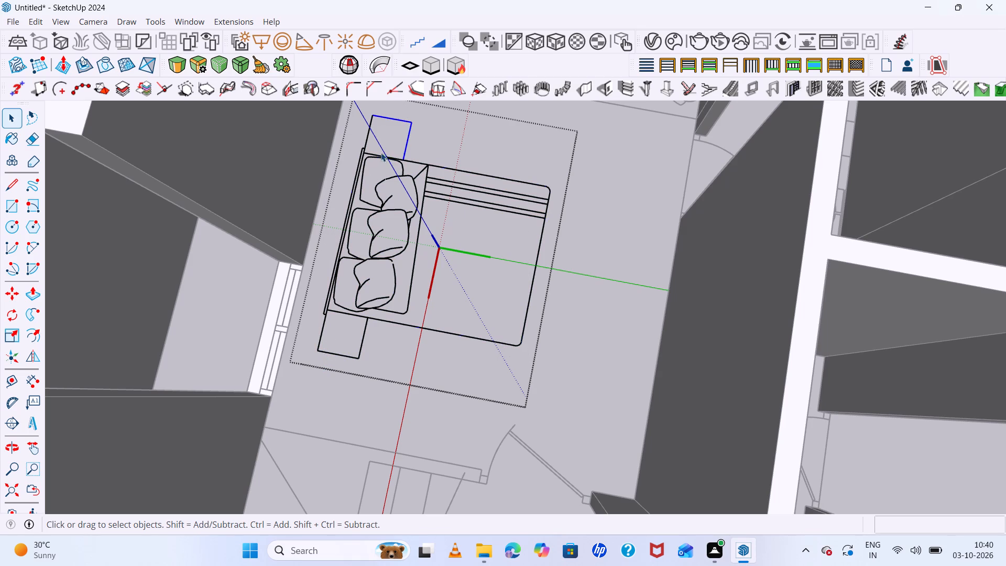
{"action": "left_click_drag", "start_coordinate": [581, 127], "coordinate": [399, 281]}
{"action": "left_click_drag", "start_coordinate": [399, 281], "coordinate": [319, 361]}
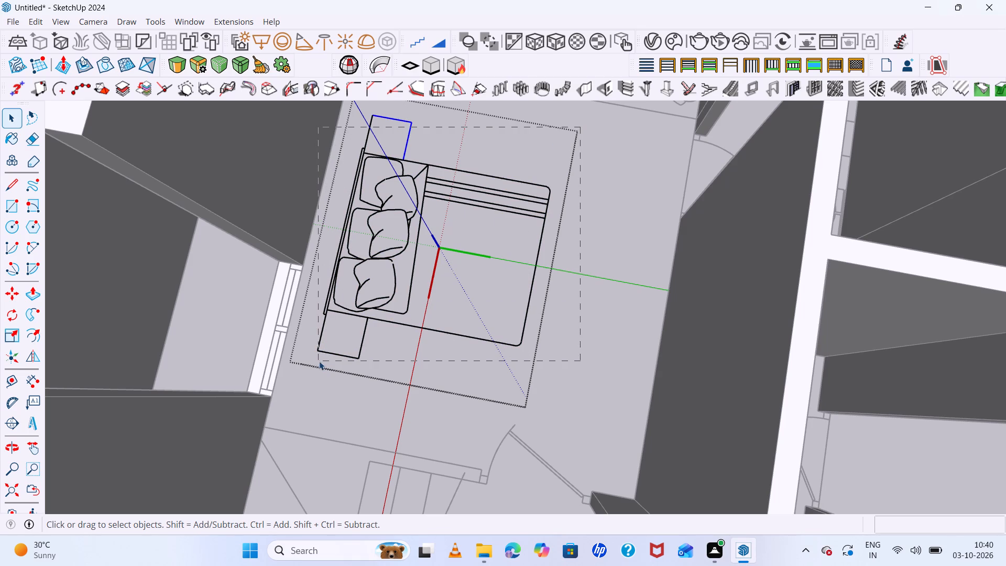
{"action": "left_click_drag", "start_coordinate": [319, 361], "coordinate": [319, 364]}
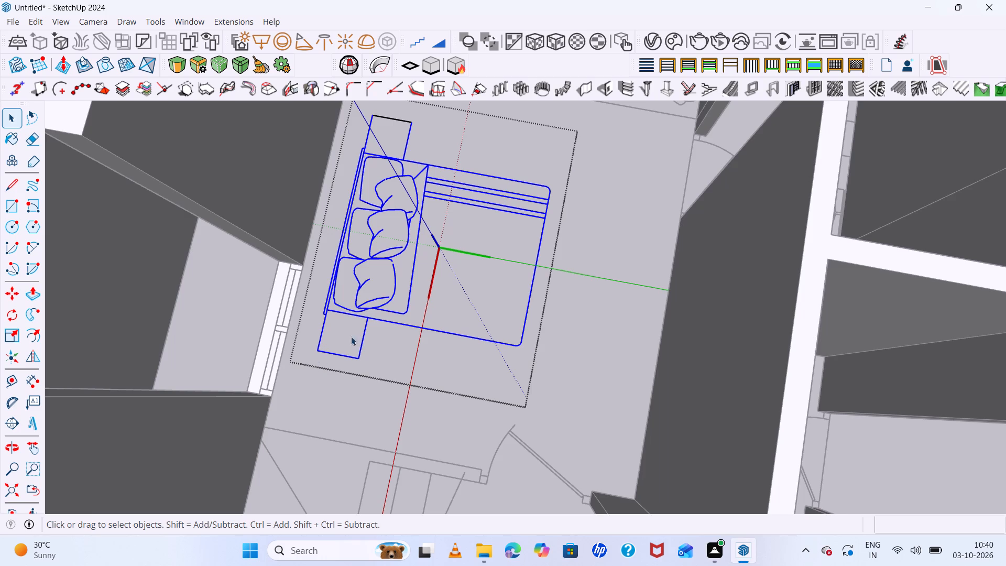
{"action": "scroll", "coordinate": [368, 324], "scroll_direction": "down", "scroll_amount": 9}
{"action": "middle_click_drag", "start_coordinate": [419, 373], "coordinate": [495, 391]}
{"action": "scroll", "coordinate": [436, 249], "scroll_direction": "up", "scroll_amount": 3}
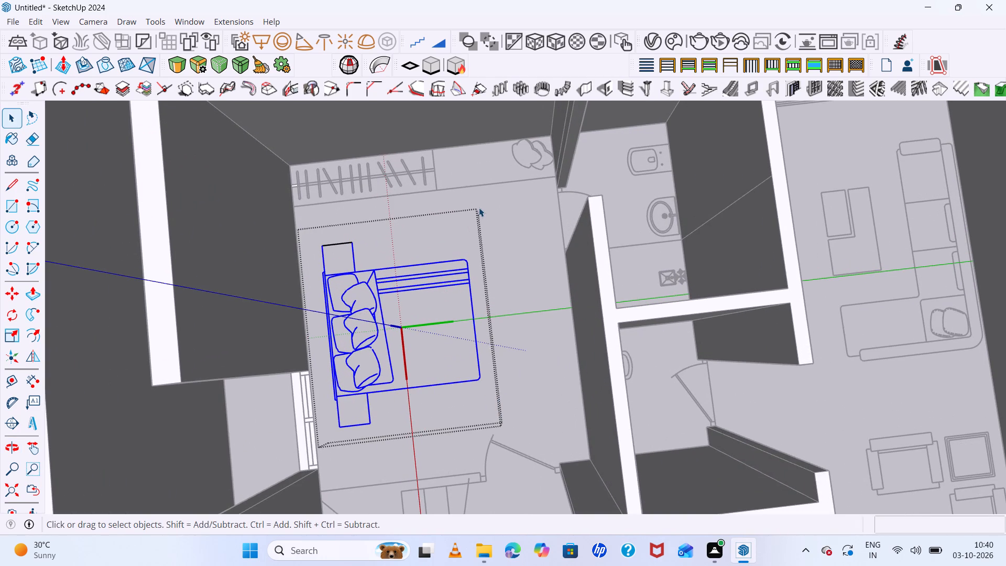
{"action": "left_click_drag", "start_coordinate": [479, 208], "coordinate": [318, 438]}
{"action": "left_click_drag", "start_coordinate": [318, 438], "coordinate": [322, 447]}
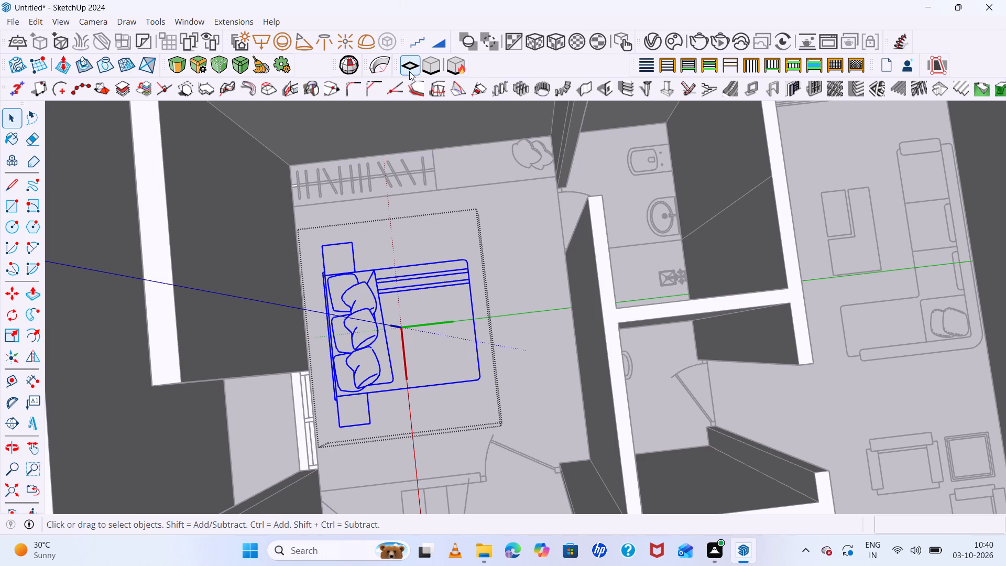
{"action": "left_click", "coordinate": [409, 71]}
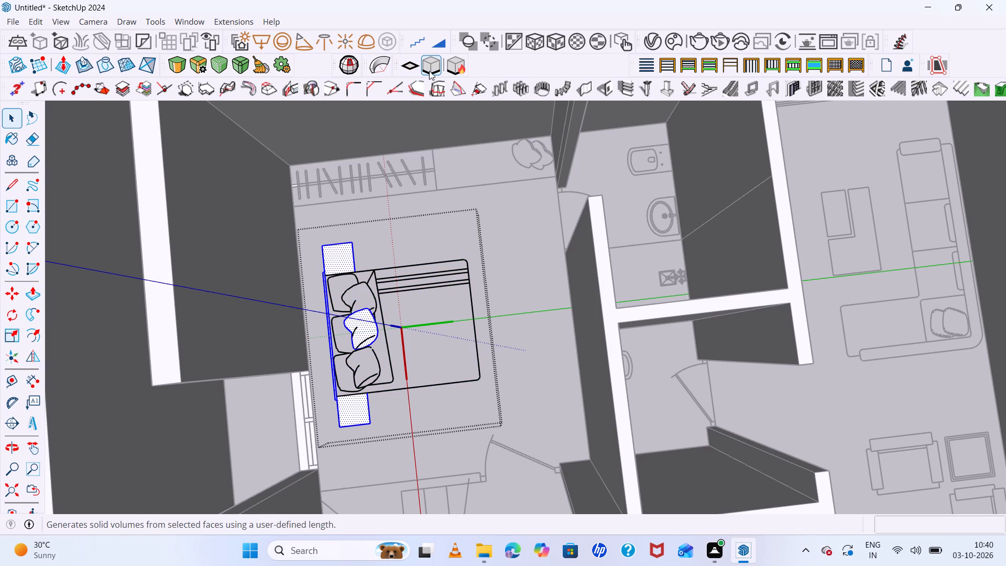
Close the gap at the corner of the stair-side front cushion's outline with a line about 3/4" long.
{"action": "middle_click_drag", "start_coordinate": [476, 249], "coordinate": [401, 101]}
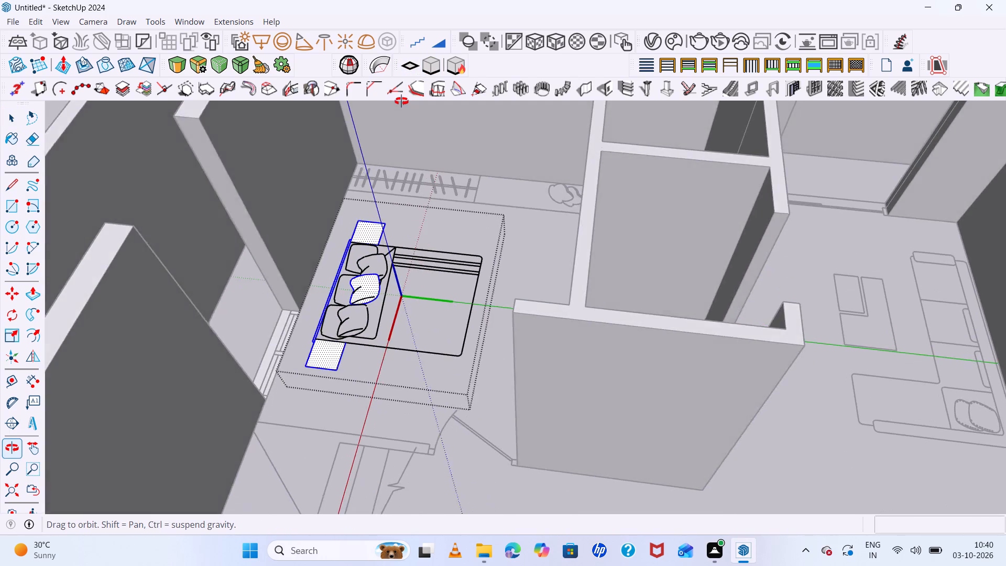
{"action": "middle_click_drag", "start_coordinate": [401, 101], "coordinate": [401, 101]}
{"action": "middle_click_drag", "start_coordinate": [401, 102], "coordinate": [407, 167]}
{"action": "scroll", "coordinate": [342, 369], "scroll_direction": "up", "scroll_amount": 14}
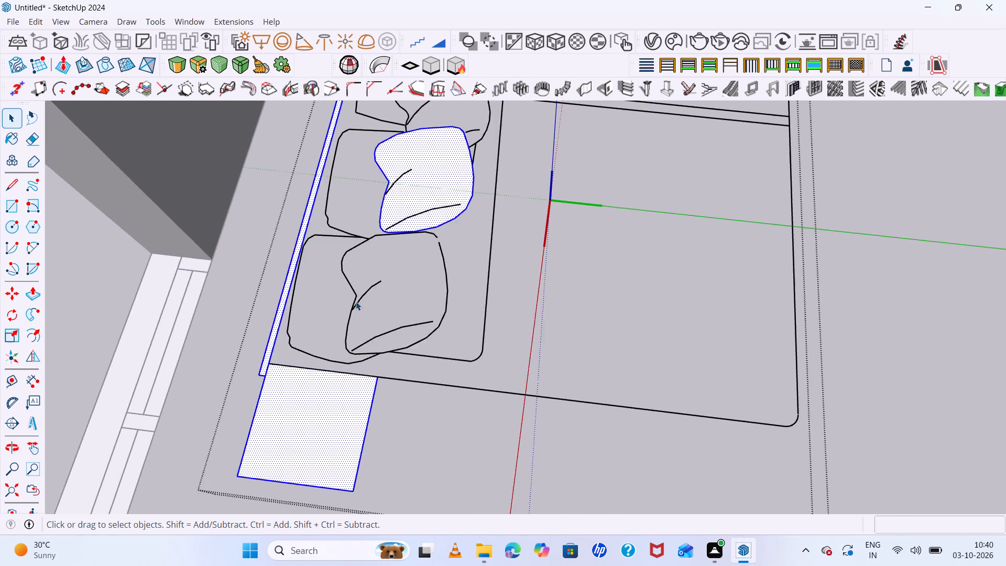
{"action": "scroll", "coordinate": [389, 267], "scroll_direction": "up", "scroll_amount": 7}
{"action": "scroll", "coordinate": [493, 233], "scroll_direction": "up", "scroll_amount": 10}
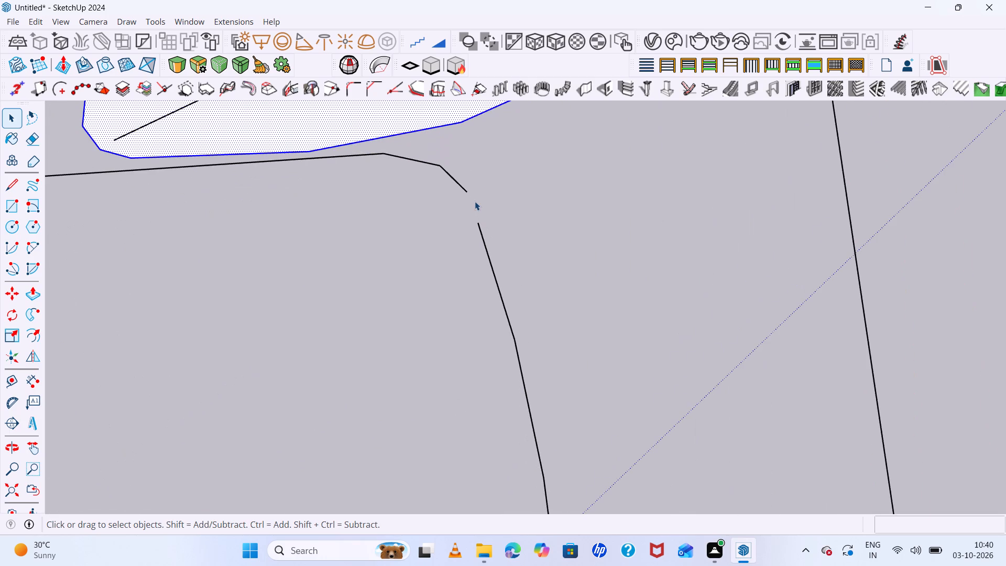
{"action": "key", "text": "l"}
{"action": "left_click", "coordinate": [471, 190]}
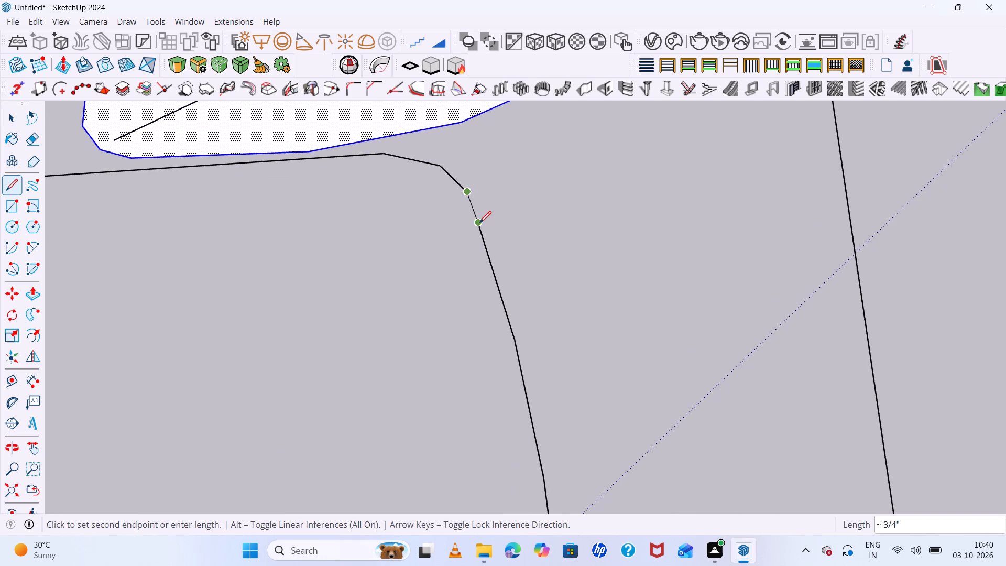
{"action": "left_click", "coordinate": [480, 223]}
{"action": "scroll", "coordinate": [506, 240], "scroll_direction": "down", "scroll_amount": 20}
{"action": "scroll", "coordinate": [512, 234], "scroll_direction": "down", "scroll_amount": 3}
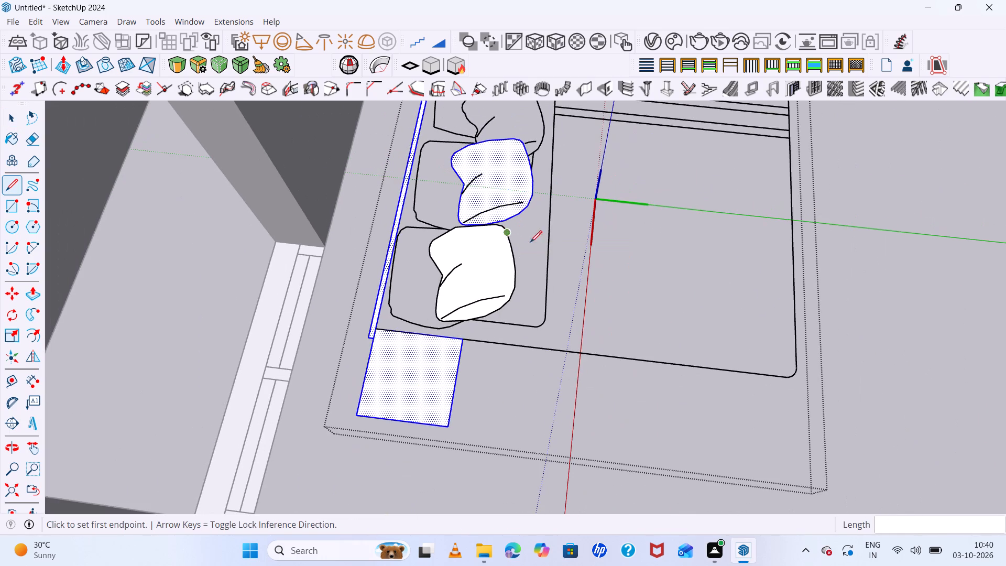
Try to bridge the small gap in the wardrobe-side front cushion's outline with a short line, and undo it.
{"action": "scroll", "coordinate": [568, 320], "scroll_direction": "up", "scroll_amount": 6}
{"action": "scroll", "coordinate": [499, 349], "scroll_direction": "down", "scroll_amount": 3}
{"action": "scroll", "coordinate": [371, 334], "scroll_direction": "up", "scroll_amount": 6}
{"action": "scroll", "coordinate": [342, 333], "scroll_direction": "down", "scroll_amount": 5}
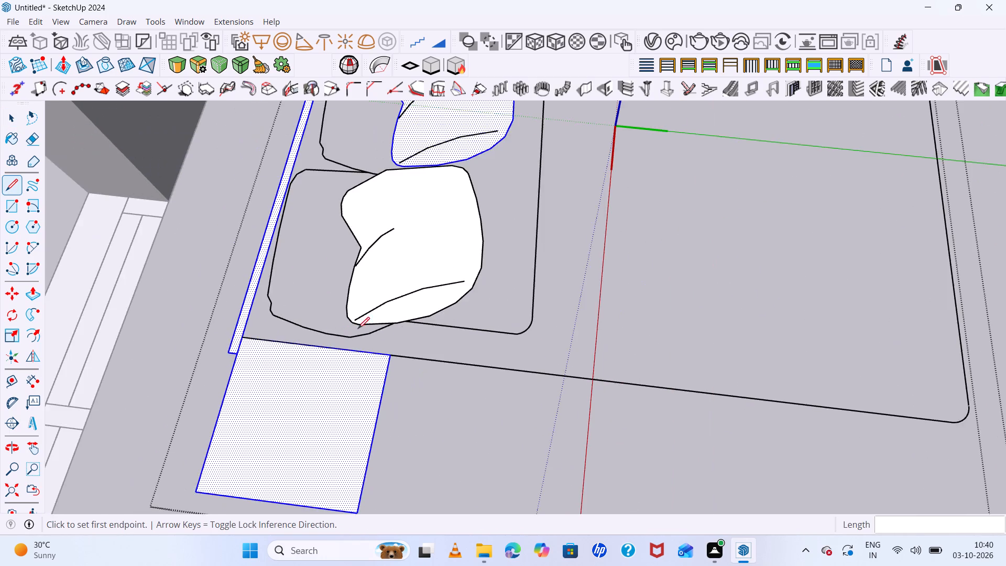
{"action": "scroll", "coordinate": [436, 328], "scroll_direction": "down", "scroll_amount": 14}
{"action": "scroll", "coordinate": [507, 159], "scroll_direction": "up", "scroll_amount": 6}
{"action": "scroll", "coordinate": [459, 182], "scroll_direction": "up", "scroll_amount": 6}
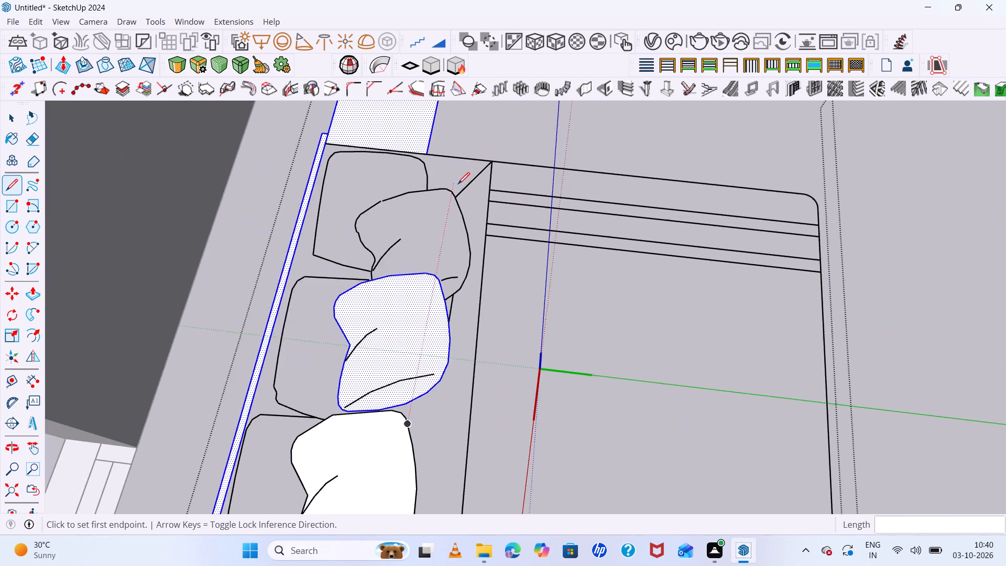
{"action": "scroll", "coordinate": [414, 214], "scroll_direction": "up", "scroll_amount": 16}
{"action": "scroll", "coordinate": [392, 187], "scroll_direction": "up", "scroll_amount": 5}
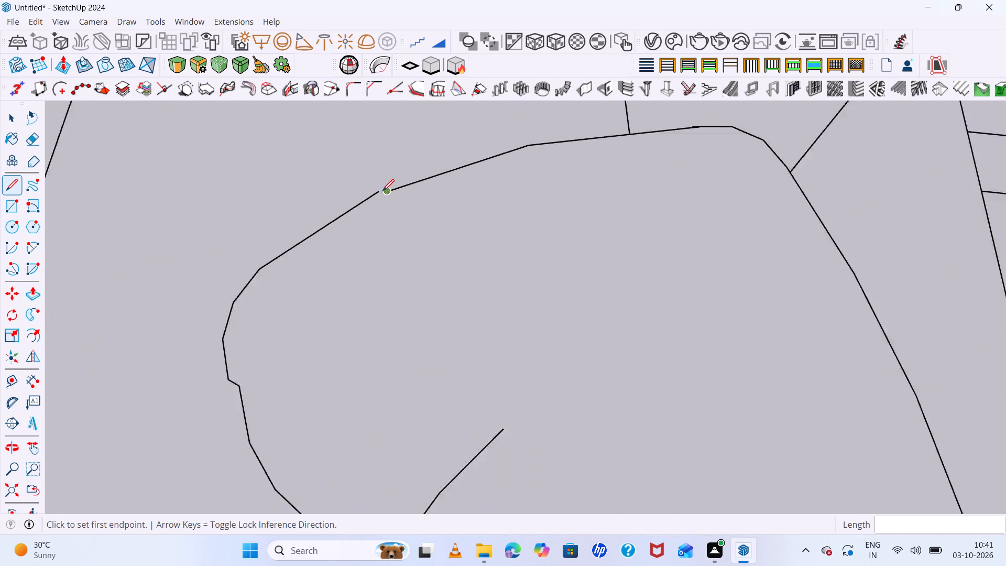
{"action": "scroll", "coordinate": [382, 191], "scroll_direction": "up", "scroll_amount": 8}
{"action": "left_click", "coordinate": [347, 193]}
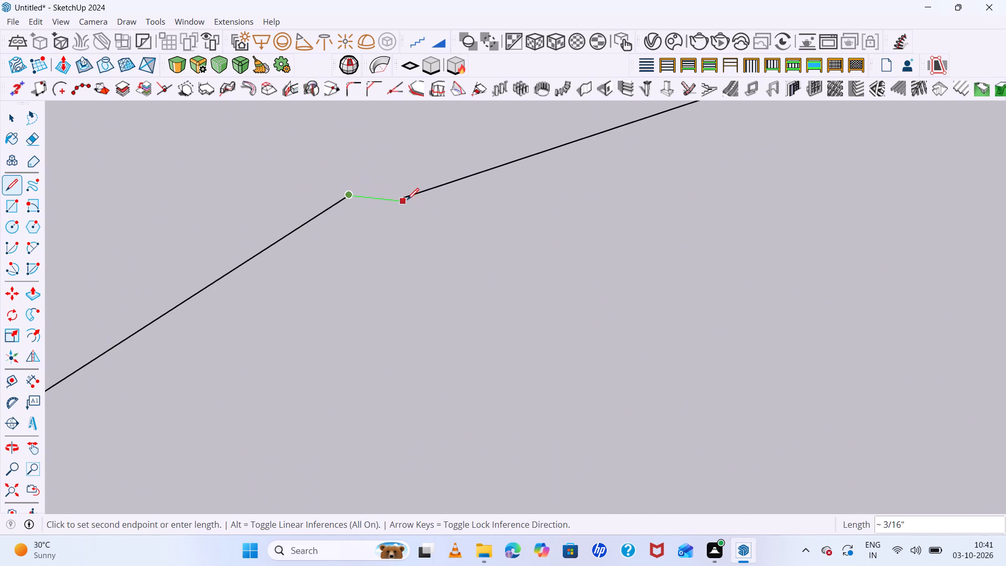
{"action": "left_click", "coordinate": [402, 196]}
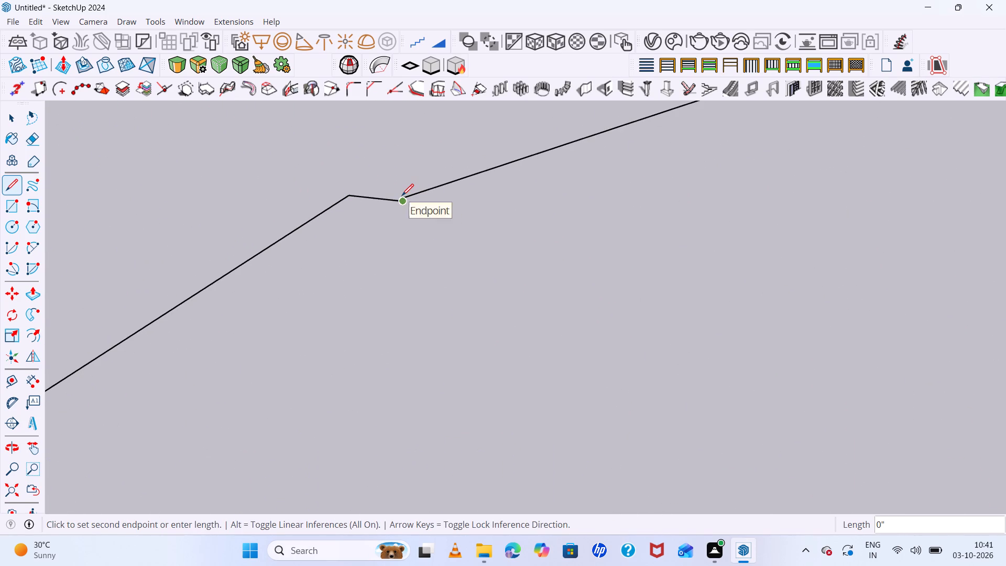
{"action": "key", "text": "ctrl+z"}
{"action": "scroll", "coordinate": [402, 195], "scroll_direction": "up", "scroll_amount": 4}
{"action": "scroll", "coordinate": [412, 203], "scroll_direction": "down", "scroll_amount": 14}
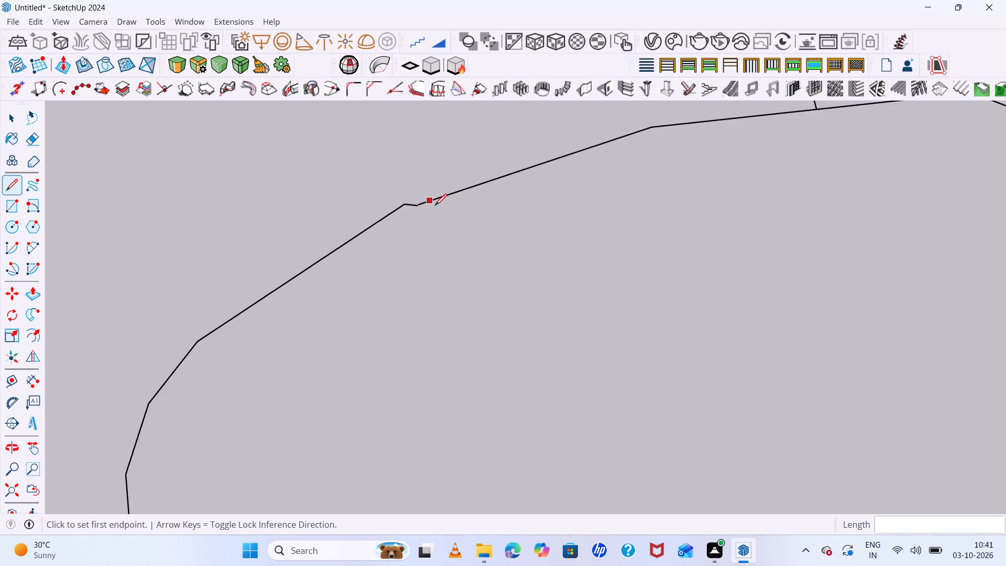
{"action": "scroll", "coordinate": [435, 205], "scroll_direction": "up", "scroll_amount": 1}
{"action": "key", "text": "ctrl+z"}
Bridge the gap in the wardrobe-side front cushion's outline with a line about 3/16" long between its two open ends.
{"action": "scroll", "coordinate": [422, 203], "scroll_direction": "up", "scroll_amount": 8}
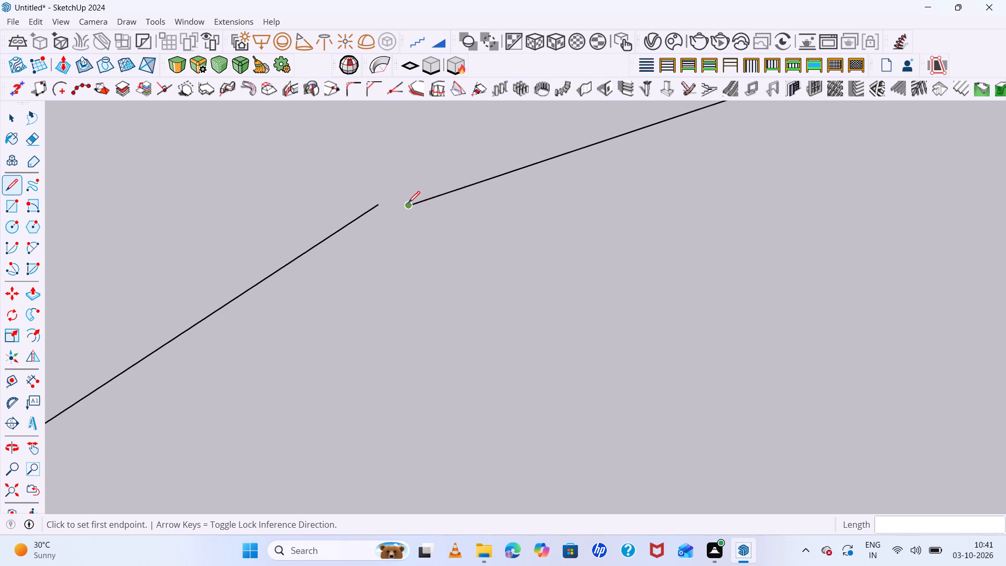
{"action": "scroll", "coordinate": [408, 203], "scroll_direction": "up", "scroll_amount": 4}
{"action": "scroll", "coordinate": [407, 206], "scroll_direction": "down", "scroll_amount": 7}
{"action": "left_click", "coordinate": [409, 210]}
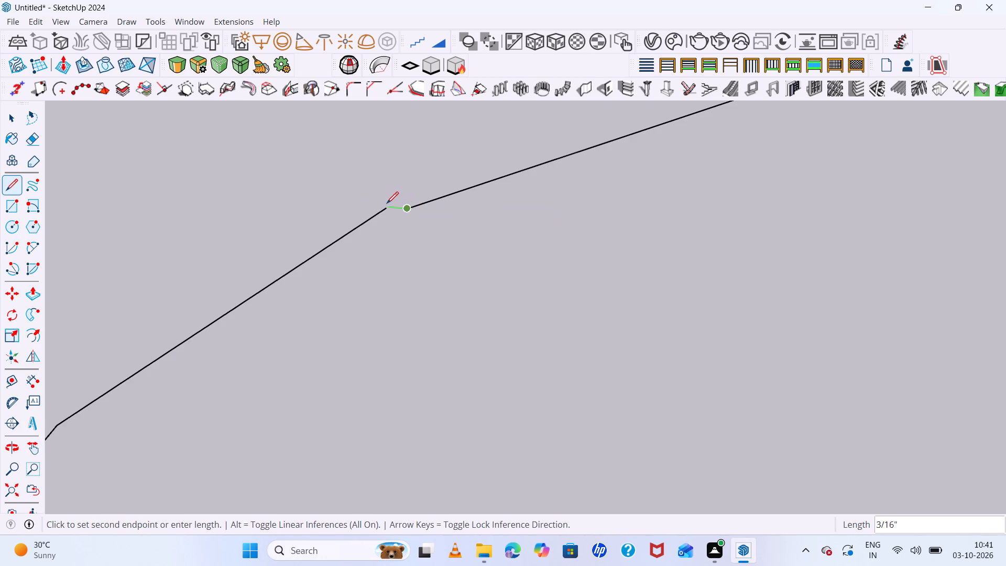
{"action": "left_click", "coordinate": [386, 208]}
{"action": "scroll", "coordinate": [436, 211], "scroll_direction": "down", "scroll_amount": 20}
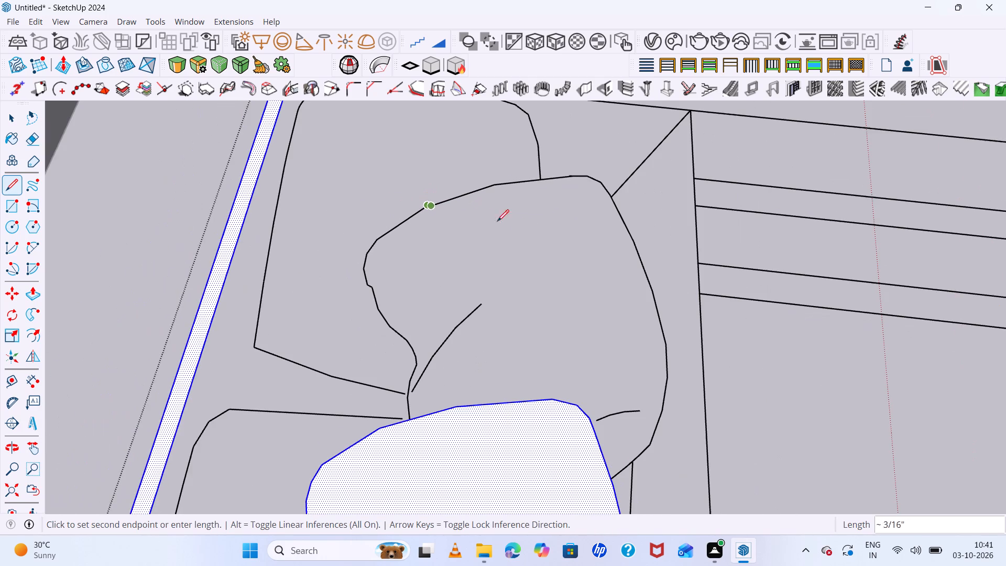
{"action": "key", "text": "space"}
Join the open end of the middle back pillow's outline to the point where the middle and wardrobe-side front cushions meet.
{"action": "middle_click_drag", "start_coordinate": [581, 338], "coordinate": [546, 319]}
{"action": "middle_click", "coordinate": [546, 319]}
{"action": "scroll", "coordinate": [423, 397], "scroll_direction": "up", "scroll_amount": 13}
{"action": "key", "text": "l"}
{"action": "scroll", "coordinate": [377, 433], "scroll_direction": "up", "scroll_amount": 6}
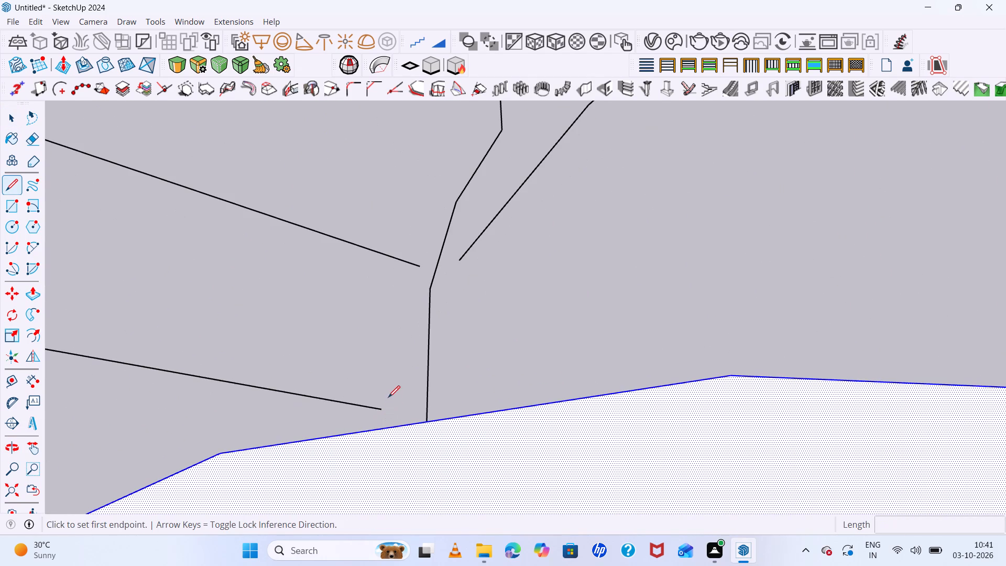
{"action": "left_click", "coordinate": [382, 408]}
{"action": "left_click", "coordinate": [428, 423]}
{"action": "scroll", "coordinate": [404, 368], "scroll_direction": "down", "scroll_amount": 8}
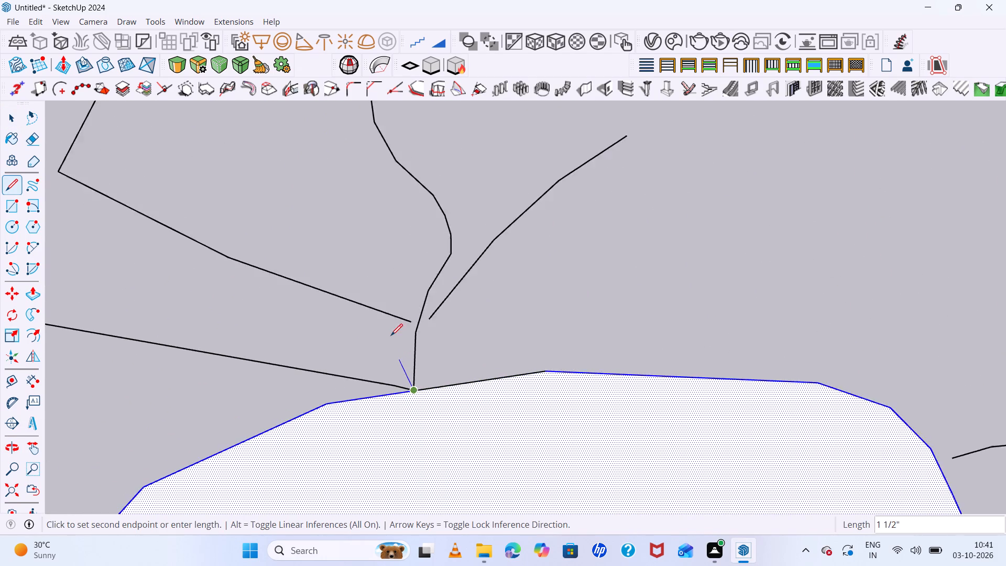
{"action": "scroll", "coordinate": [391, 335], "scroll_direction": "down", "scroll_amount": 20}
{"action": "key", "text": "space"}
{"action": "scroll", "coordinate": [463, 330], "scroll_direction": "down", "scroll_amount": 7}
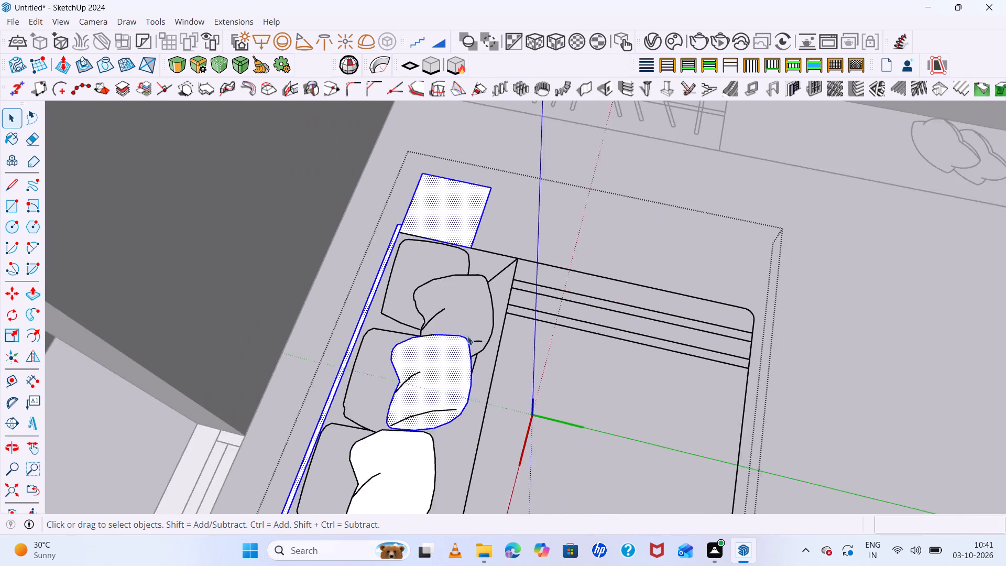
Examine the outlines of the wardrobe-side and middle cushions for remaining gaps.
{"action": "middle_click_drag", "start_coordinate": [523, 395], "coordinate": [410, 355]}
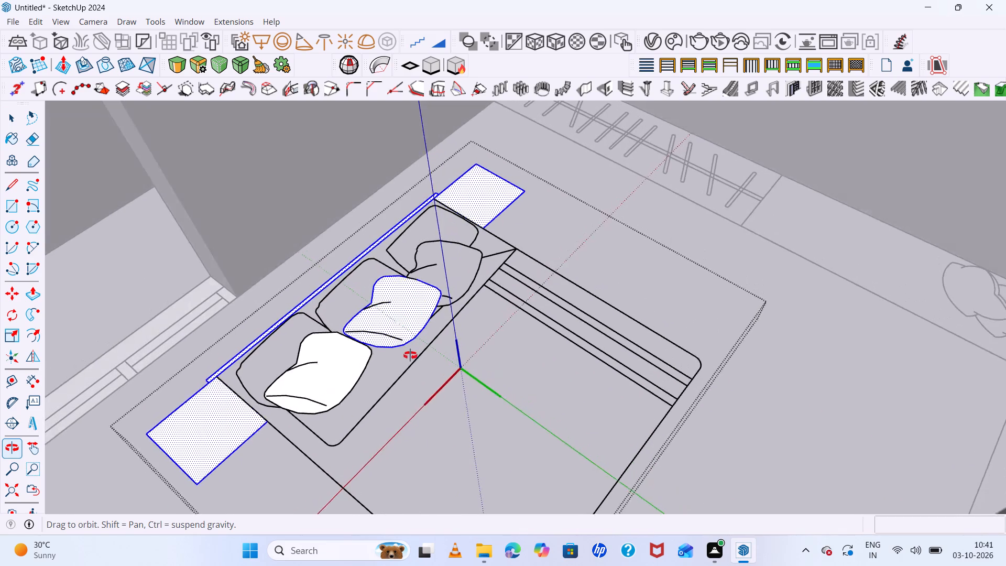
{"action": "middle_click_drag", "start_coordinate": [410, 355], "coordinate": [404, 385]}
{"action": "scroll", "coordinate": [446, 318], "scroll_direction": "up", "scroll_amount": 18}
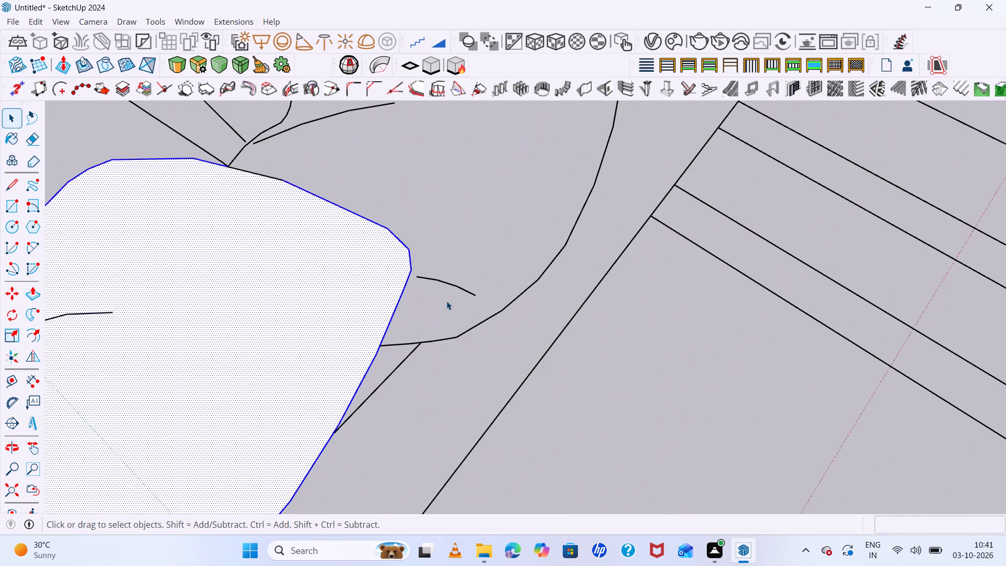
{"action": "scroll", "coordinate": [446, 301], "scroll_direction": "down", "scroll_amount": 6}
{"action": "middle_click_drag", "start_coordinate": [477, 273], "coordinate": [493, 366]}
{"action": "middle_click_drag", "start_coordinate": [444, 246], "coordinate": [445, 251]}
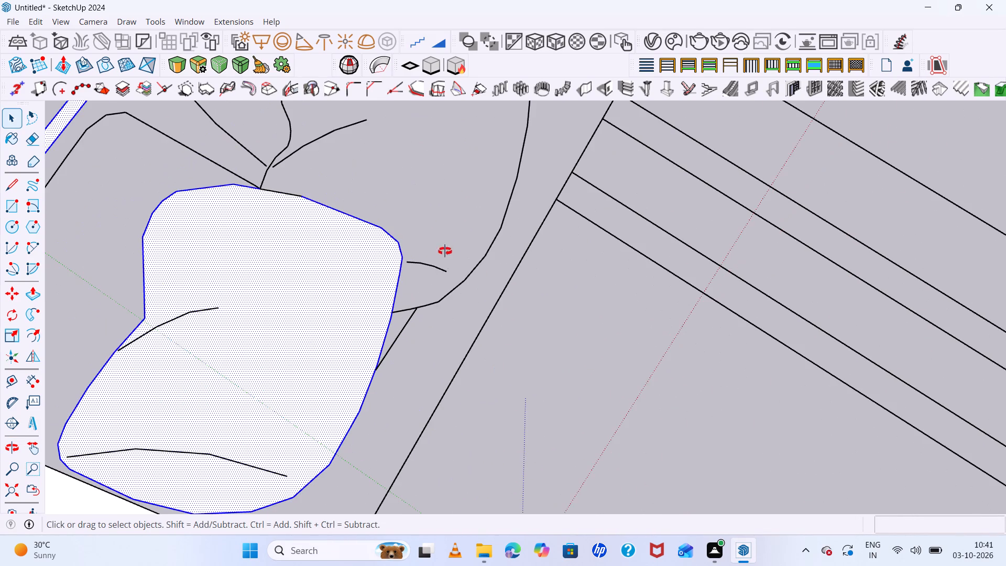
{"action": "middle_click_drag", "start_coordinate": [445, 251], "coordinate": [453, 300]}
{"action": "scroll", "coordinate": [453, 300], "scroll_direction": "up", "scroll_amount": 1}
{"action": "scroll", "coordinate": [453, 300], "scroll_direction": "down", "scroll_amount": 13}
{"action": "scroll", "coordinate": [414, 201], "scroll_direction": "up", "scroll_amount": 6}
{"action": "scroll", "coordinate": [342, 223], "scroll_direction": "up", "scroll_amount": 4}
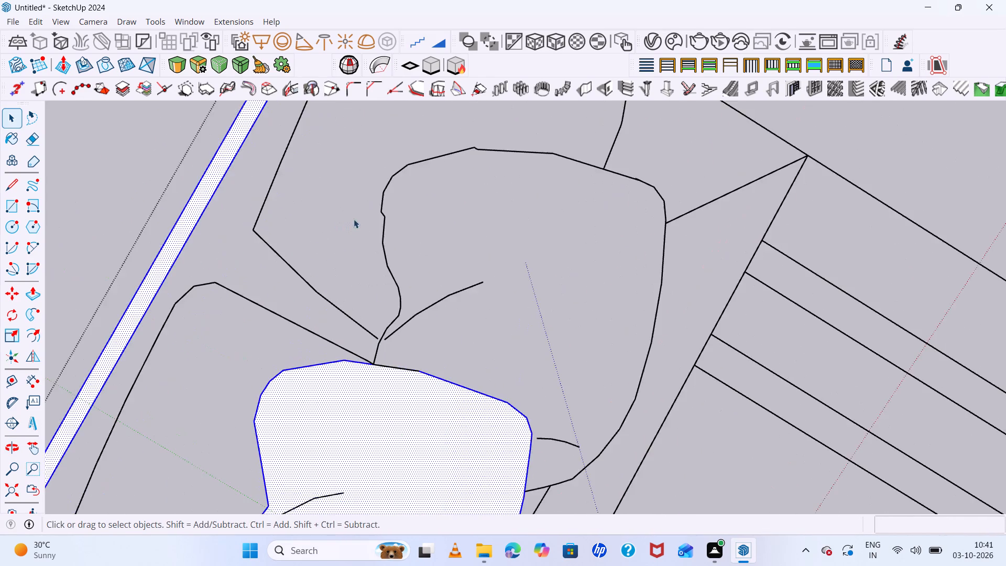
Examine the point where the wardrobe-side and middle cushion outlines meet for remaining gaps.
{"action": "scroll", "coordinate": [354, 219], "scroll_direction": "up", "scroll_amount": 10}
{"action": "scroll", "coordinate": [356, 215], "scroll_direction": "down", "scroll_amount": 7}
{"action": "scroll", "coordinate": [413, 374], "scroll_direction": "up", "scroll_amount": 6}
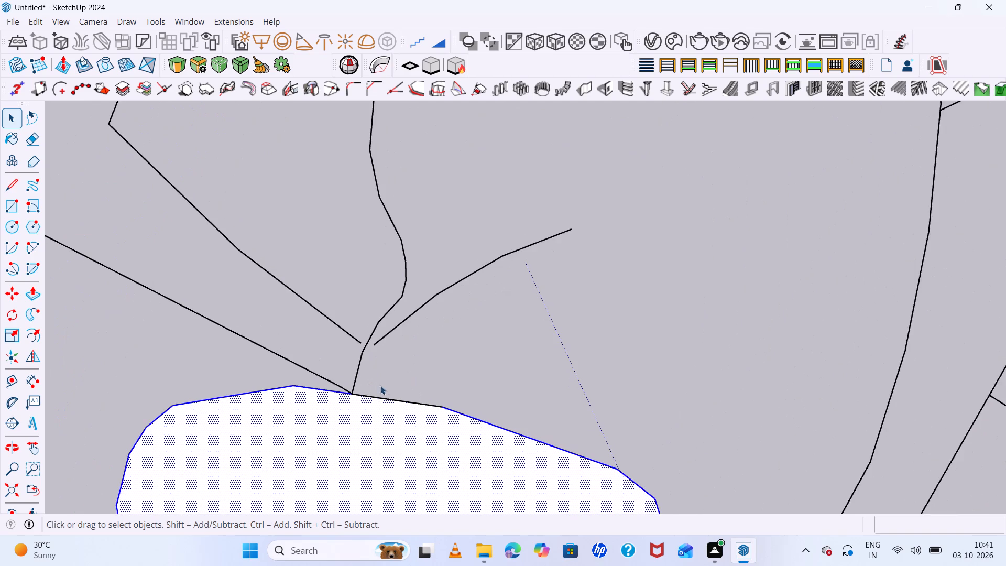
{"action": "scroll", "coordinate": [346, 396], "scroll_direction": "up", "scroll_amount": 8}
{"action": "scroll", "coordinate": [346, 396], "scroll_direction": "up", "scroll_amount": 17}
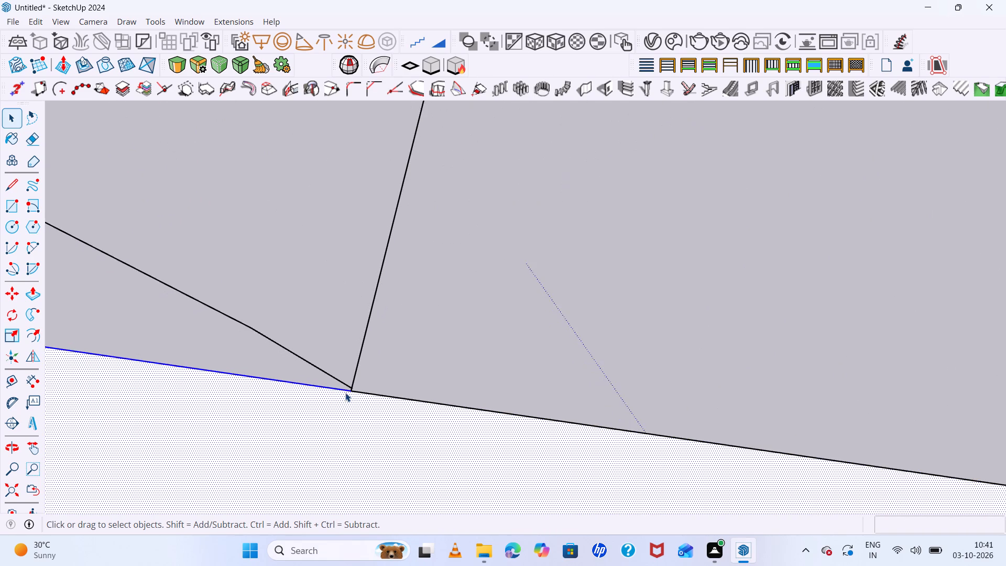
{"action": "scroll", "coordinate": [345, 393], "scroll_direction": "up", "scroll_amount": 19}
{"action": "scroll", "coordinate": [390, 354], "scroll_direction": "up", "scroll_amount": 7}
{"action": "scroll", "coordinate": [343, 360], "scroll_direction": "down", "scroll_amount": 2}
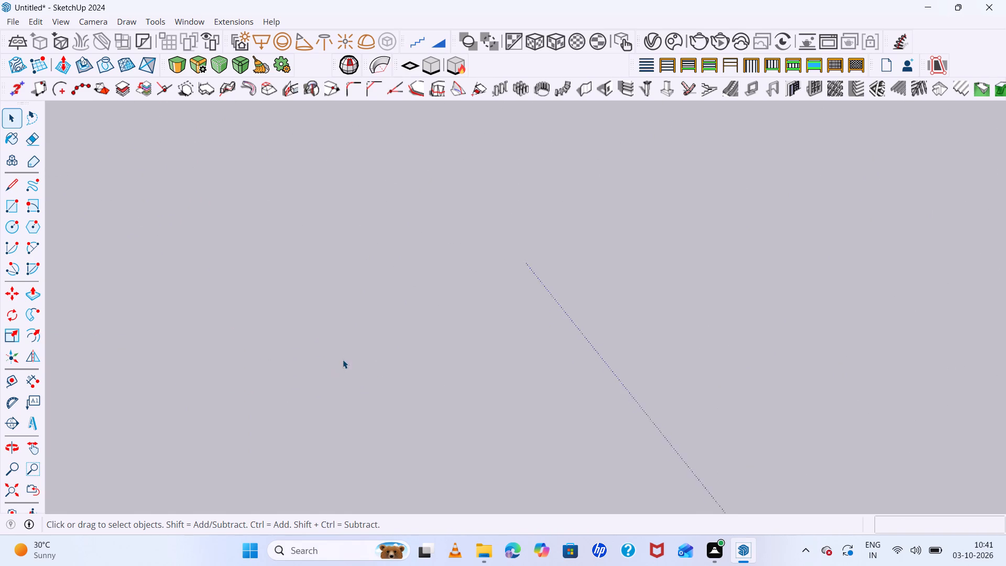
{"action": "scroll", "coordinate": [343, 360], "scroll_direction": "down", "scroll_amount": 20}
{"action": "scroll", "coordinate": [343, 360], "scroll_direction": "down", "scroll_amount": 20}
{"action": "scroll", "coordinate": [343, 360], "scroll_direction": "down", "scroll_amount": 1}
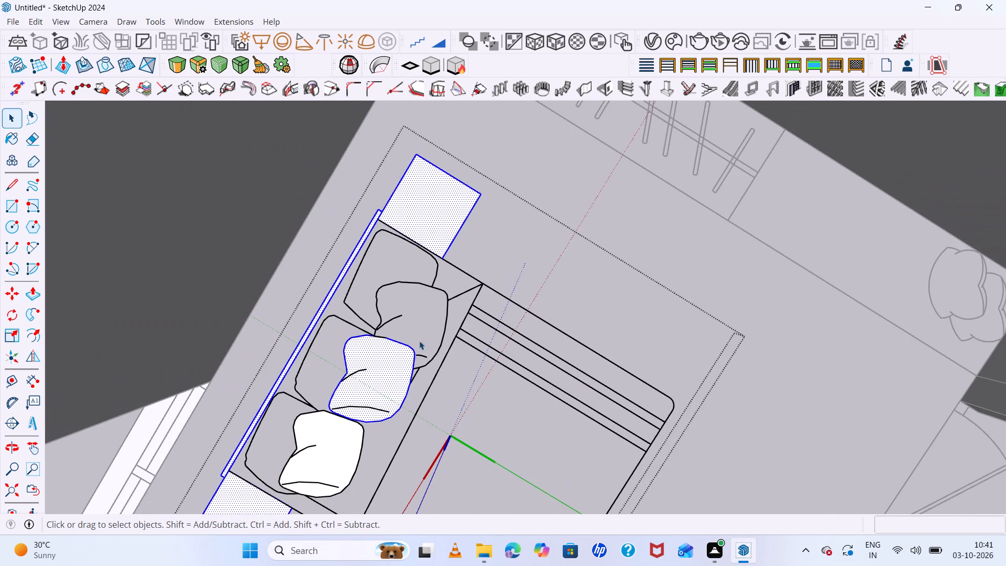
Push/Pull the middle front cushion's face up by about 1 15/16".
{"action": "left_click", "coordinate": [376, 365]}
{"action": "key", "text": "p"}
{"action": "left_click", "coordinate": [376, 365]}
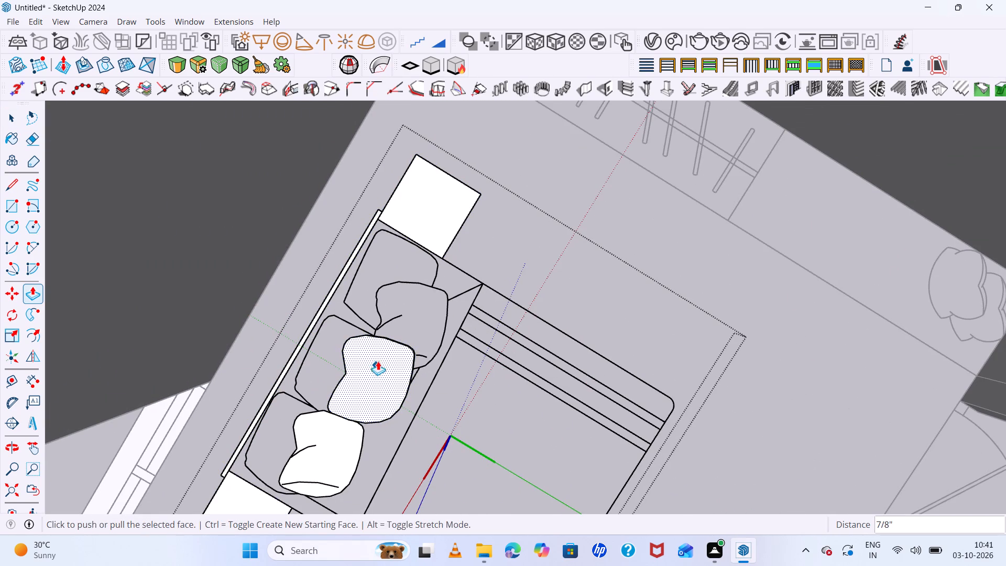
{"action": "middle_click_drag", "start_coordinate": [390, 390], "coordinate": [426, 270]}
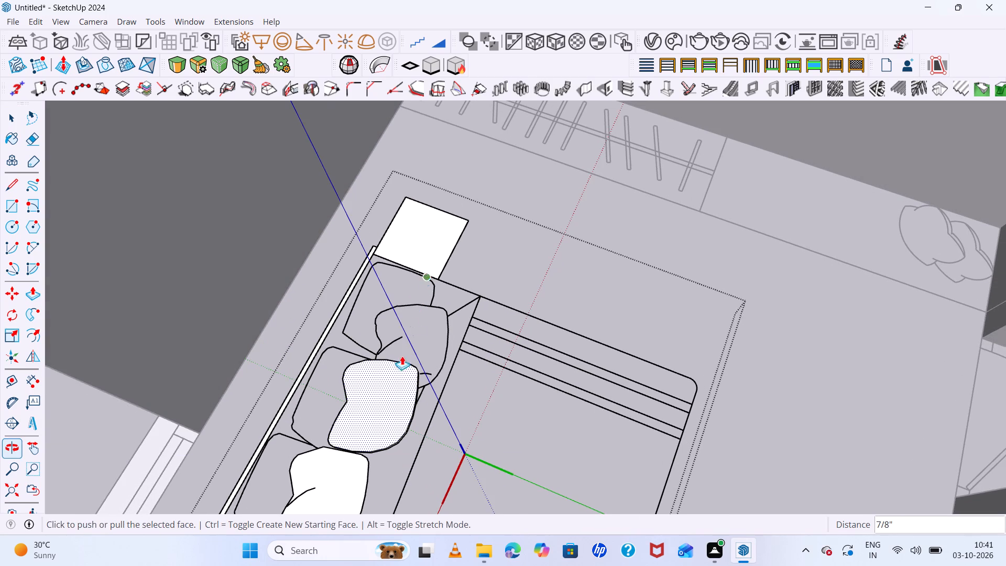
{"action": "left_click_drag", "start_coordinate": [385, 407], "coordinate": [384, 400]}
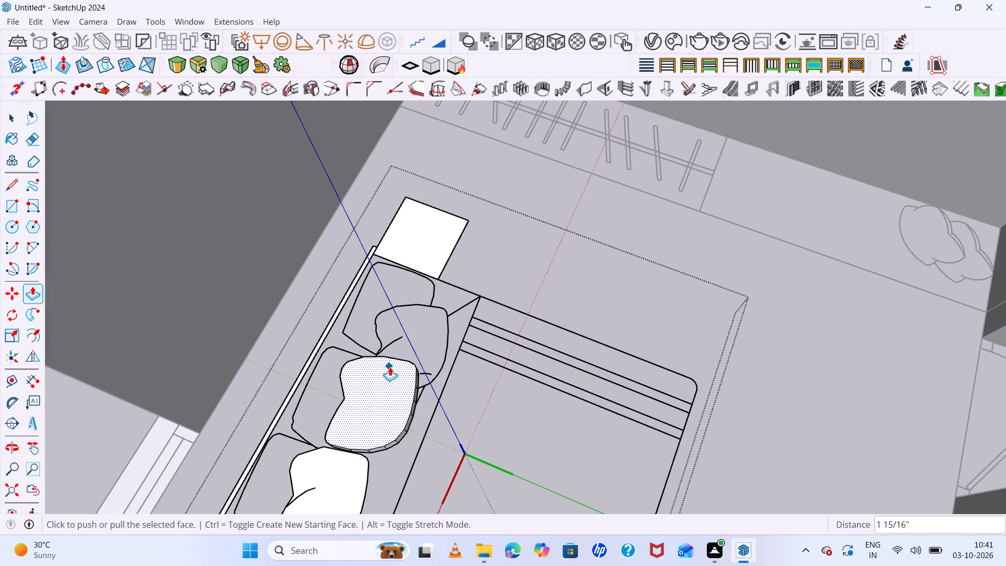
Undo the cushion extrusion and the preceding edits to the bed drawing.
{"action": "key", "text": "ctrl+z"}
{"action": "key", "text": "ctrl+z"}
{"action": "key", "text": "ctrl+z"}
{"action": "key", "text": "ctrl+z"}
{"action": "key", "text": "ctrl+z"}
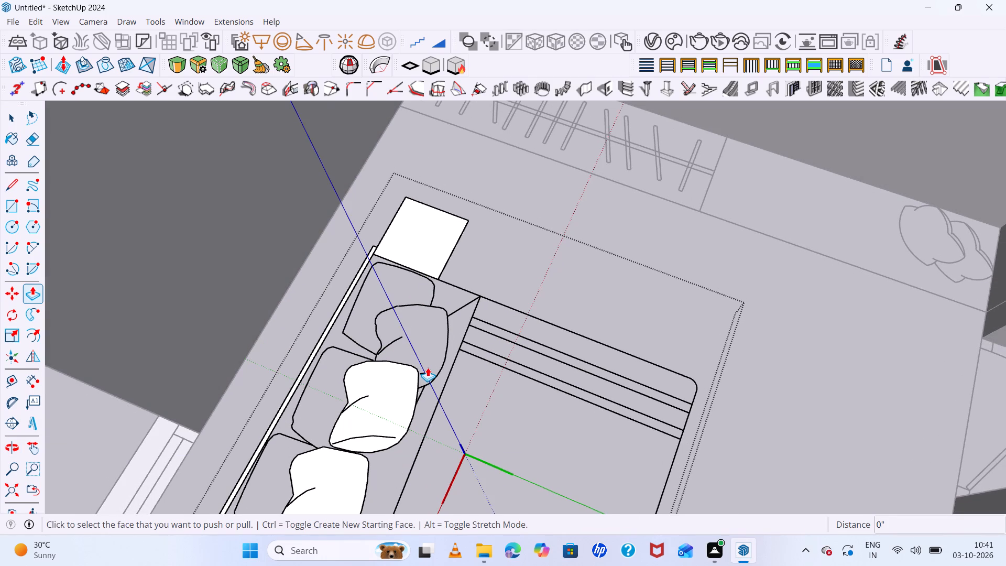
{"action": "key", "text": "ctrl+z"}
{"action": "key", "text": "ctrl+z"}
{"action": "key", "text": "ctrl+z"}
Delete the whole bed drawing, including its bedside tables, from the bedroom floor.
{"action": "scroll", "coordinate": [434, 351], "scroll_direction": "down", "scroll_amount": 15}
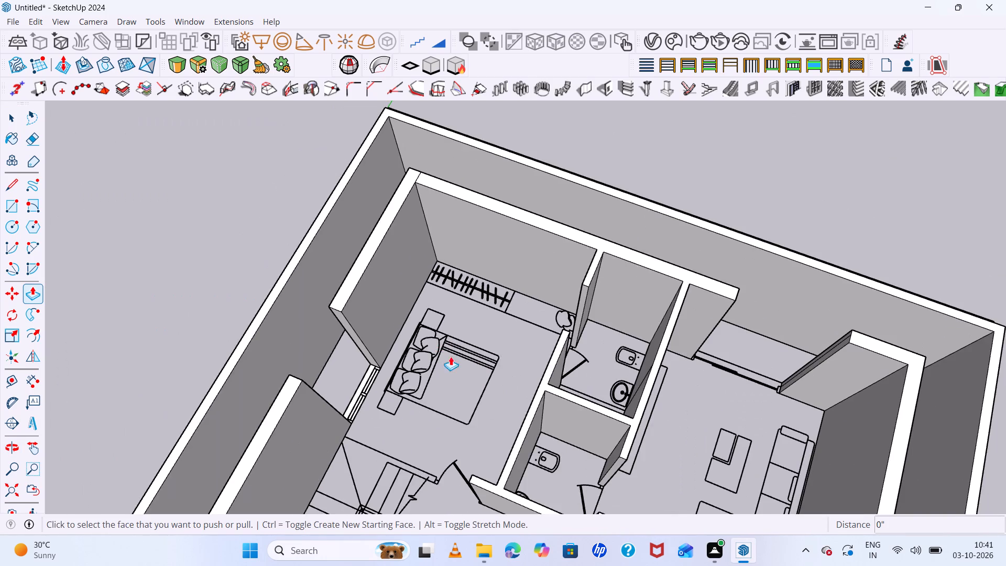
{"action": "middle_click_drag", "start_coordinate": [533, 415], "coordinate": [616, 397]}
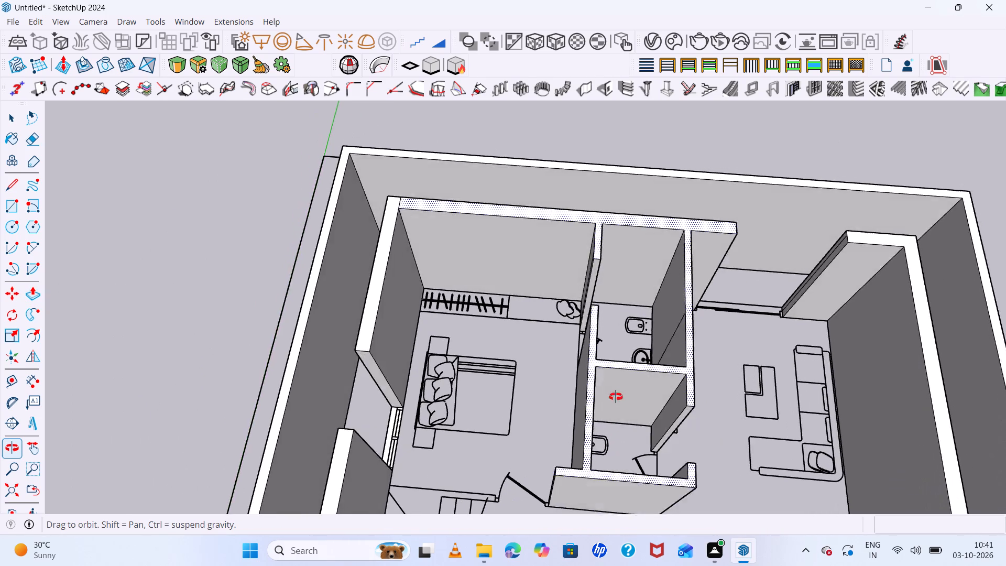
{"action": "middle_click_drag", "start_coordinate": [616, 397], "coordinate": [611, 308]}
{"action": "key", "text": "space"}
{"action": "left_click_drag", "start_coordinate": [514, 342], "coordinate": [470, 399]}
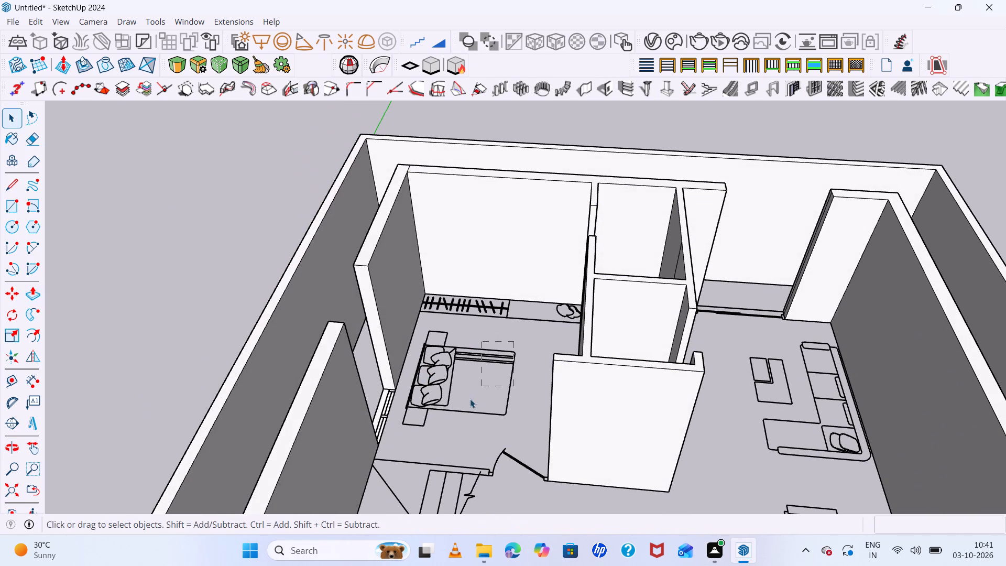
{"action": "left_click_drag", "start_coordinate": [470, 399], "coordinate": [437, 422]}
{"action": "left_click_drag", "start_coordinate": [437, 422], "coordinate": [429, 423]}
{"action": "left_click", "coordinate": [429, 423]}
{"action": "left_click_drag", "start_coordinate": [506, 346], "coordinate": [424, 404]}
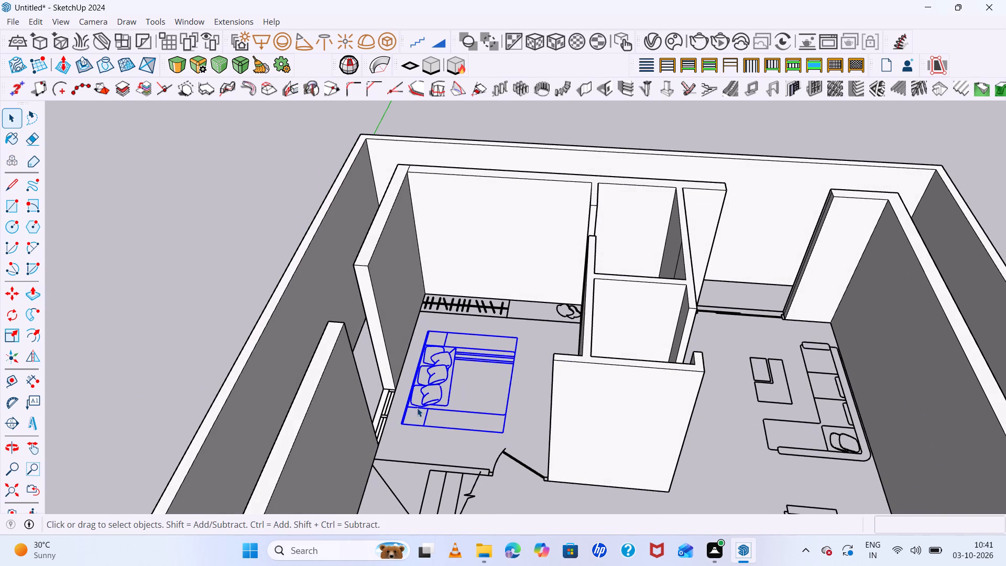
{"action": "middle_click_drag", "start_coordinate": [506, 361], "coordinate": [518, 410]}
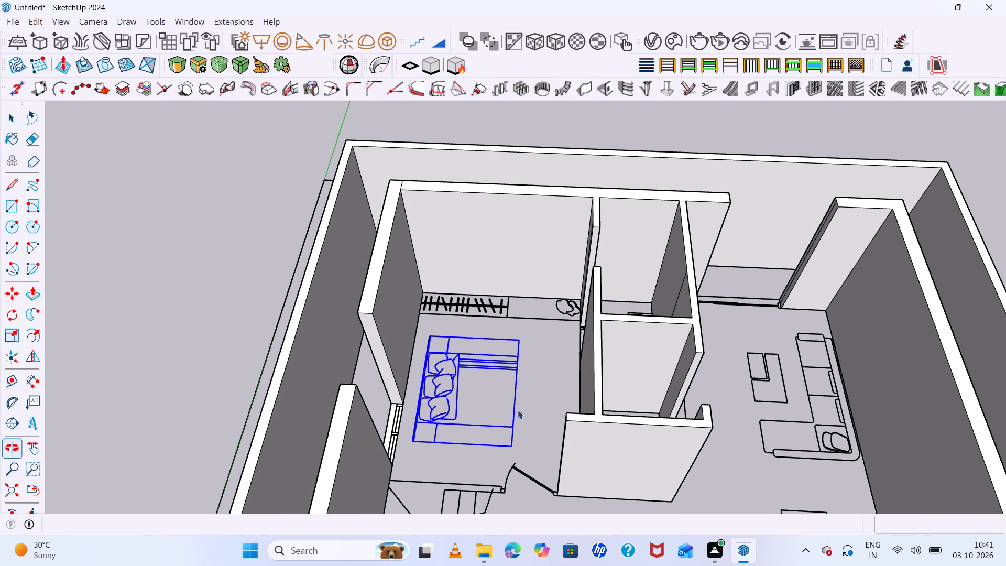
{"action": "key", "text": "Delete"}
Delete the small face at the wall end of the wardrobe's hanging rail.
{"action": "scroll", "coordinate": [475, 306], "scroll_direction": "up", "scroll_amount": 11}
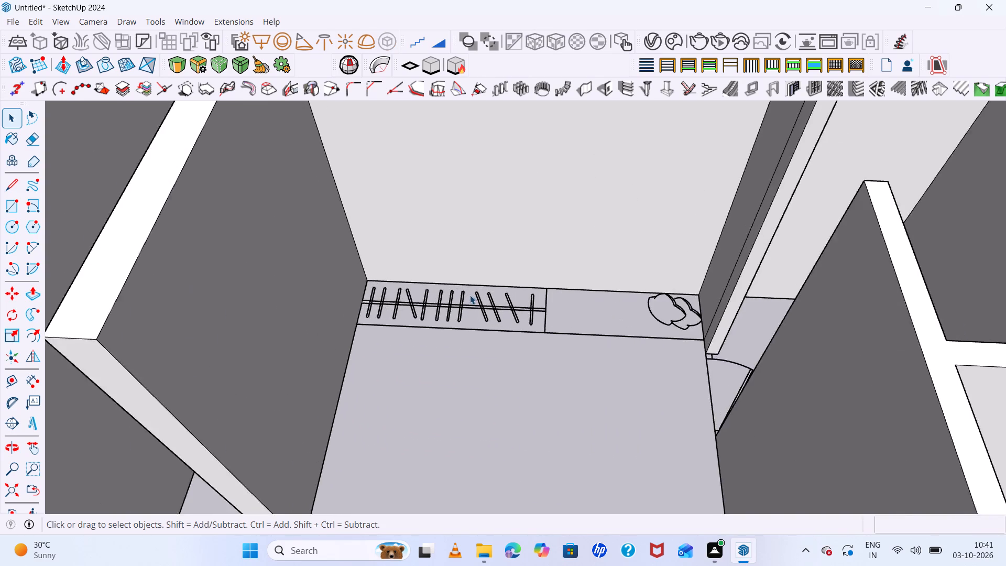
{"action": "scroll", "coordinate": [470, 295], "scroll_direction": "up", "scroll_amount": 7}
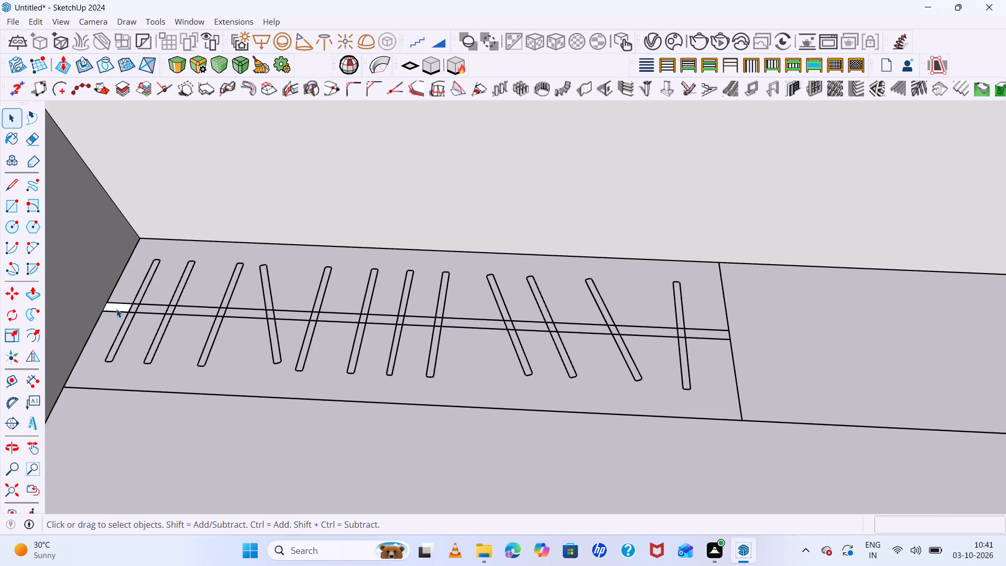
{"action": "left_click", "coordinate": [118, 306]}
{"action": "key", "text": "Delete"}
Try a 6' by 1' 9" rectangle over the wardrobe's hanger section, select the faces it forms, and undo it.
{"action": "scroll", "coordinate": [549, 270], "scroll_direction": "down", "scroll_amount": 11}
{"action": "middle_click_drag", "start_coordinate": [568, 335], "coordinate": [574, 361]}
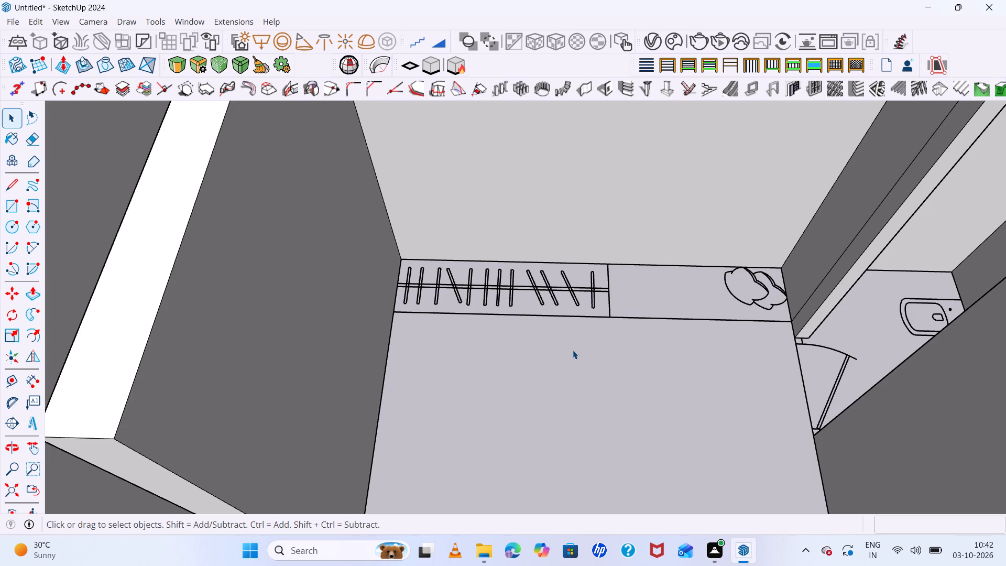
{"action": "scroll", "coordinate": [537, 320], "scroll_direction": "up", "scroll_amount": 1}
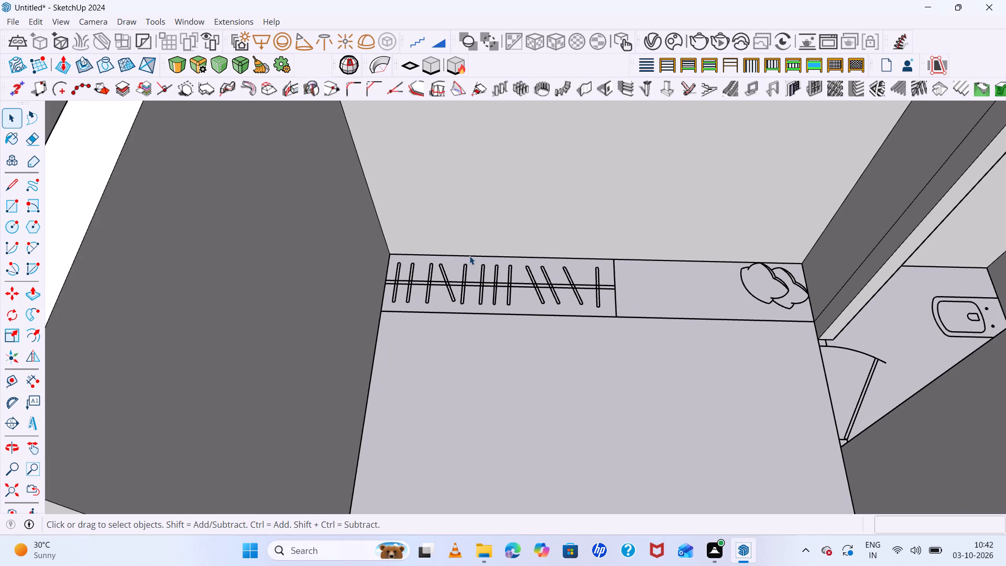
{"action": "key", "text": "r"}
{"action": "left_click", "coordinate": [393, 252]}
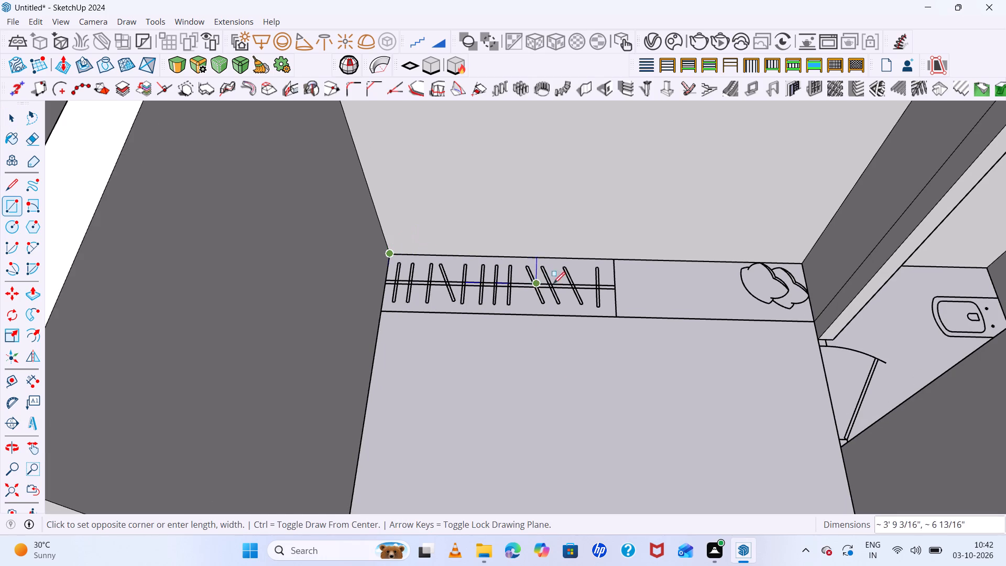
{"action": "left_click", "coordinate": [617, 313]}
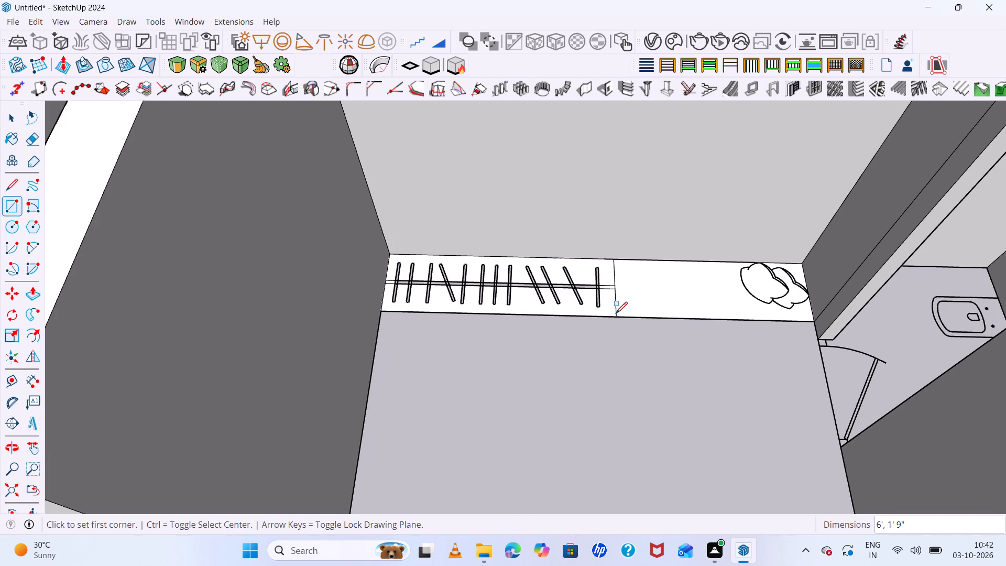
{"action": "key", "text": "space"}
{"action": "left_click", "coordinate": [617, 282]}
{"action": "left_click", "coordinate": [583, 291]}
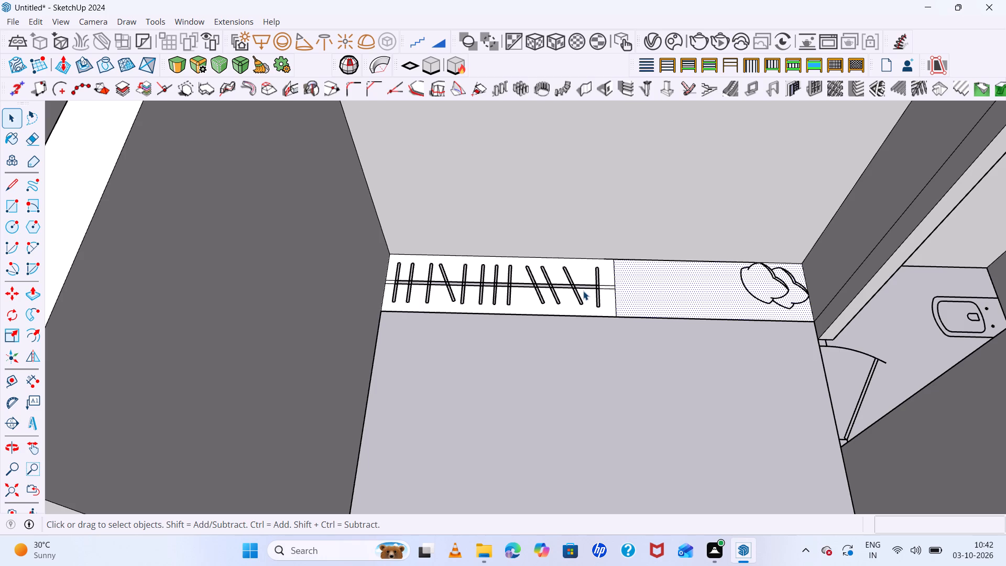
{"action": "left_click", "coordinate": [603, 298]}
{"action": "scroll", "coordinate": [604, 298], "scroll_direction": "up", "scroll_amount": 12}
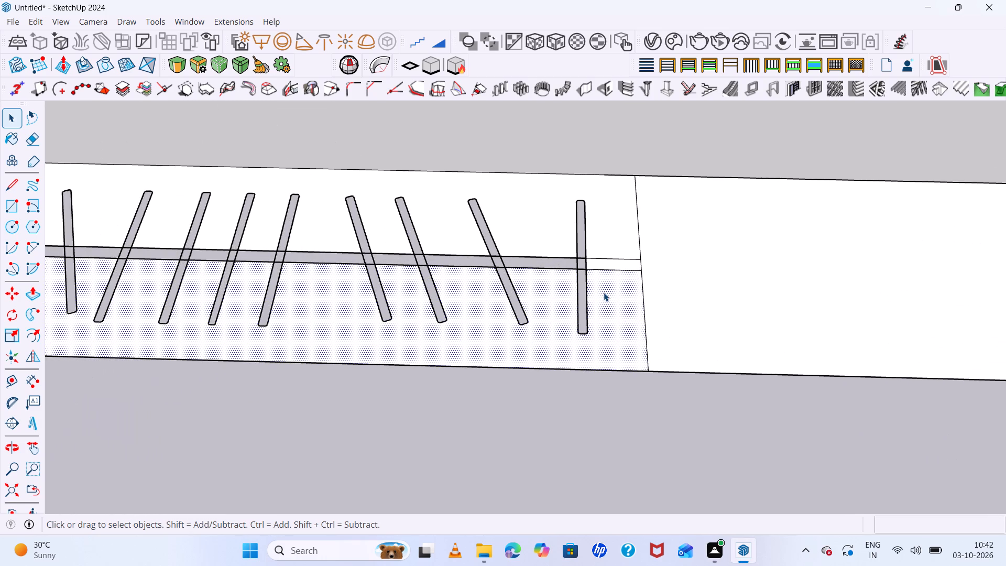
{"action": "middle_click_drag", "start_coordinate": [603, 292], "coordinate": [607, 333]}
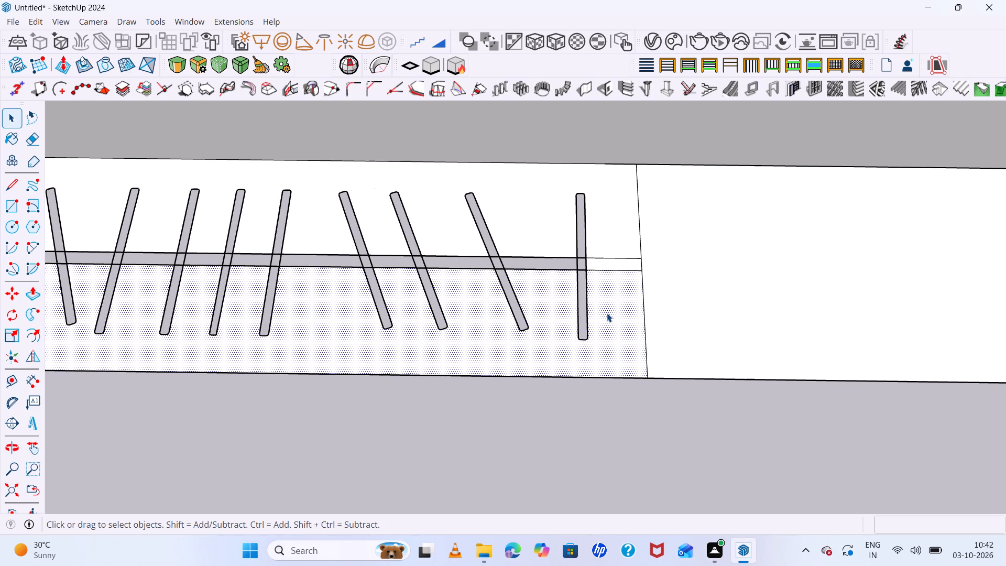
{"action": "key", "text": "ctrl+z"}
Erase the wall-side edges of the second to eighth hangers and parts of the hanging rail in the wardrobe drawing.
{"action": "scroll", "coordinate": [445, 270], "scroll_direction": "down", "scroll_amount": 11}
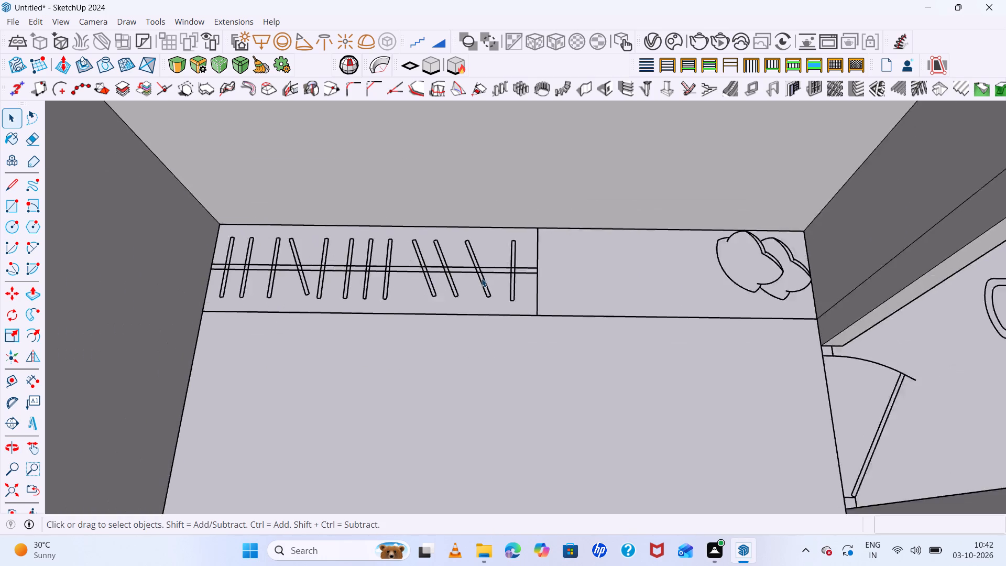
{"action": "scroll", "coordinate": [482, 278], "scroll_direction": "down", "scroll_amount": 1}
{"action": "middle_click_drag", "start_coordinate": [481, 287], "coordinate": [527, 273]}
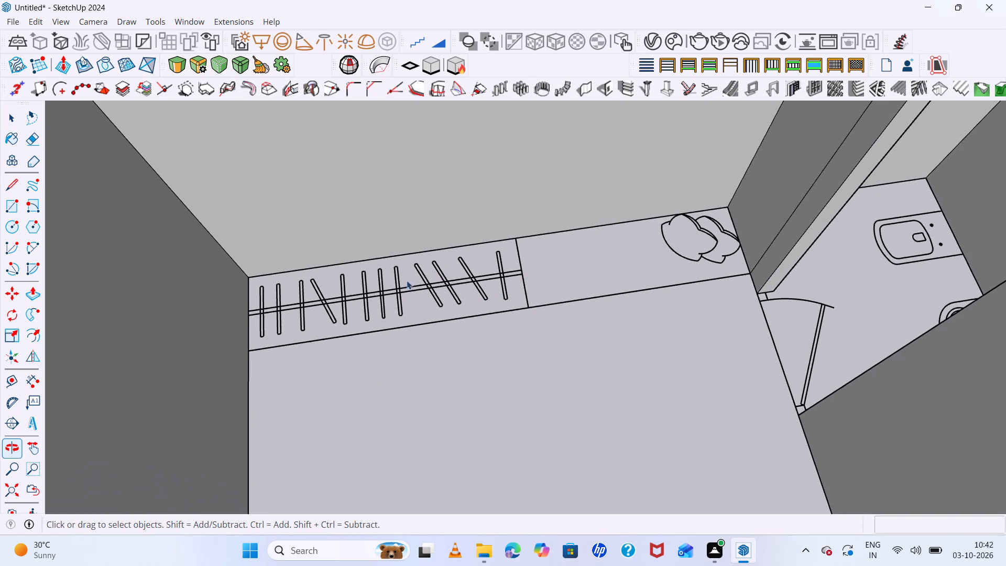
{"action": "scroll", "coordinate": [358, 291], "scroll_direction": "up", "scroll_amount": 6}
{"action": "key", "text": "e"}
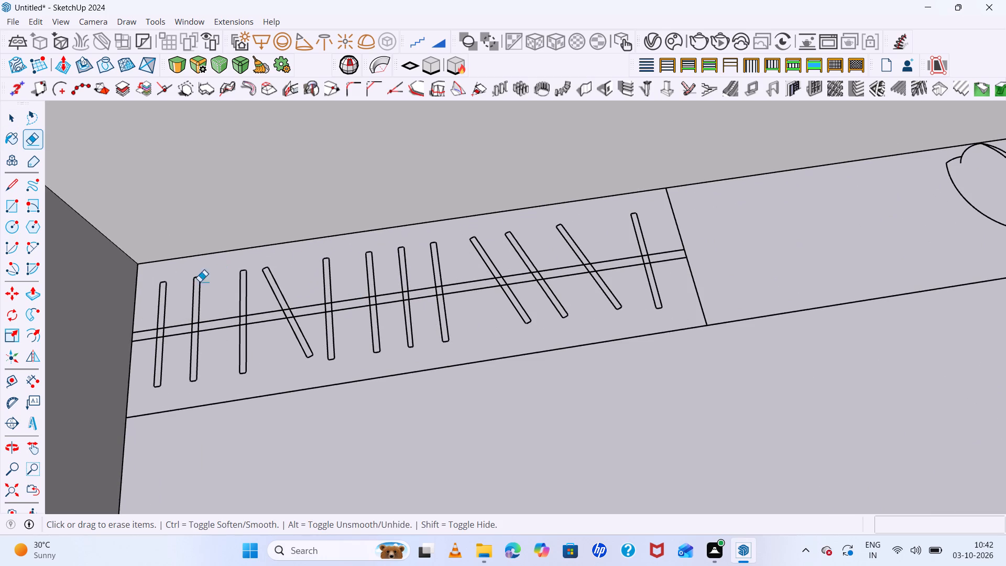
{"action": "left_click_drag", "start_coordinate": [195, 287], "coordinate": [261, 293]}
{"action": "left_click_drag", "start_coordinate": [281, 293], "coordinate": [302, 293]}
{"action": "left_click_drag", "start_coordinate": [427, 269], "coordinate": [311, 322]}
{"action": "left_click", "coordinate": [311, 322]}
{"action": "left_click_drag", "start_coordinate": [480, 269], "coordinate": [278, 325]}
{"action": "left_click_drag", "start_coordinate": [428, 274], "coordinate": [206, 315]}
{"action": "left_click_drag", "start_coordinate": [461, 246], "coordinate": [240, 313]}
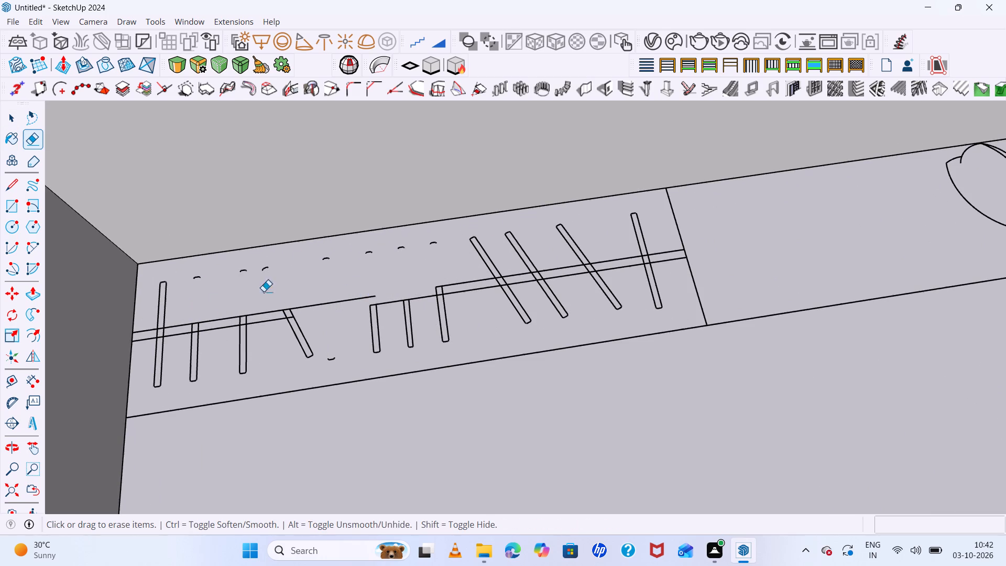
{"action": "key", "text": "e"}
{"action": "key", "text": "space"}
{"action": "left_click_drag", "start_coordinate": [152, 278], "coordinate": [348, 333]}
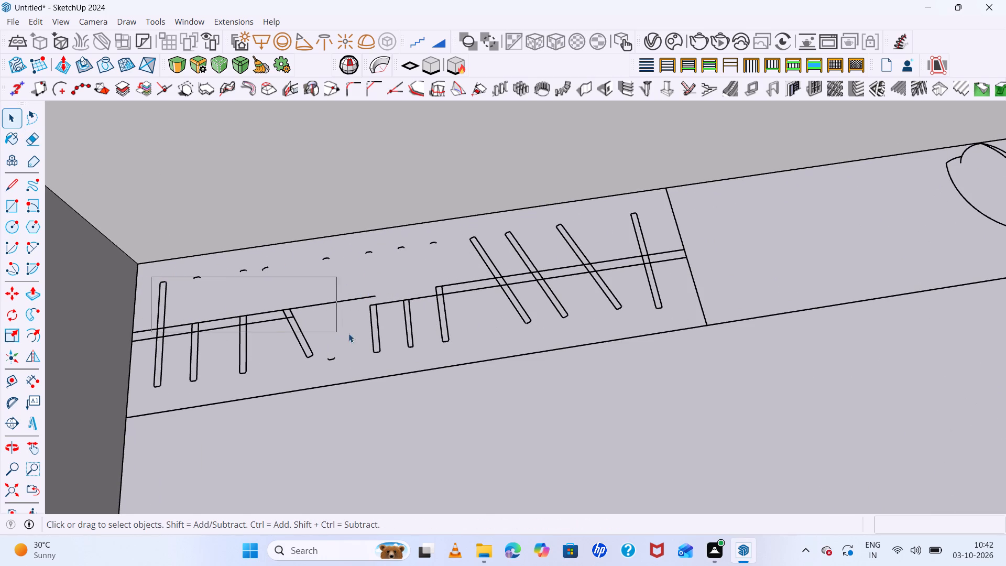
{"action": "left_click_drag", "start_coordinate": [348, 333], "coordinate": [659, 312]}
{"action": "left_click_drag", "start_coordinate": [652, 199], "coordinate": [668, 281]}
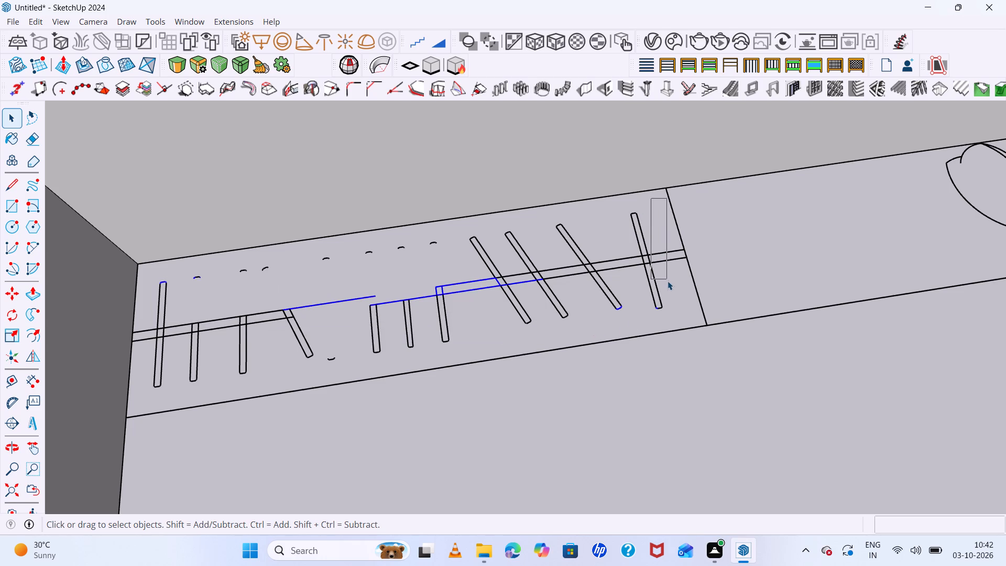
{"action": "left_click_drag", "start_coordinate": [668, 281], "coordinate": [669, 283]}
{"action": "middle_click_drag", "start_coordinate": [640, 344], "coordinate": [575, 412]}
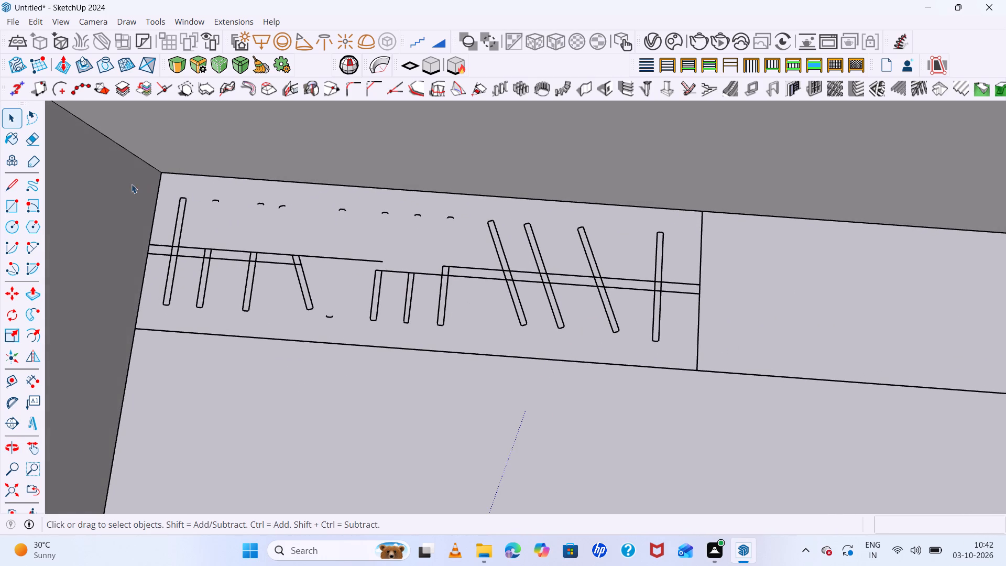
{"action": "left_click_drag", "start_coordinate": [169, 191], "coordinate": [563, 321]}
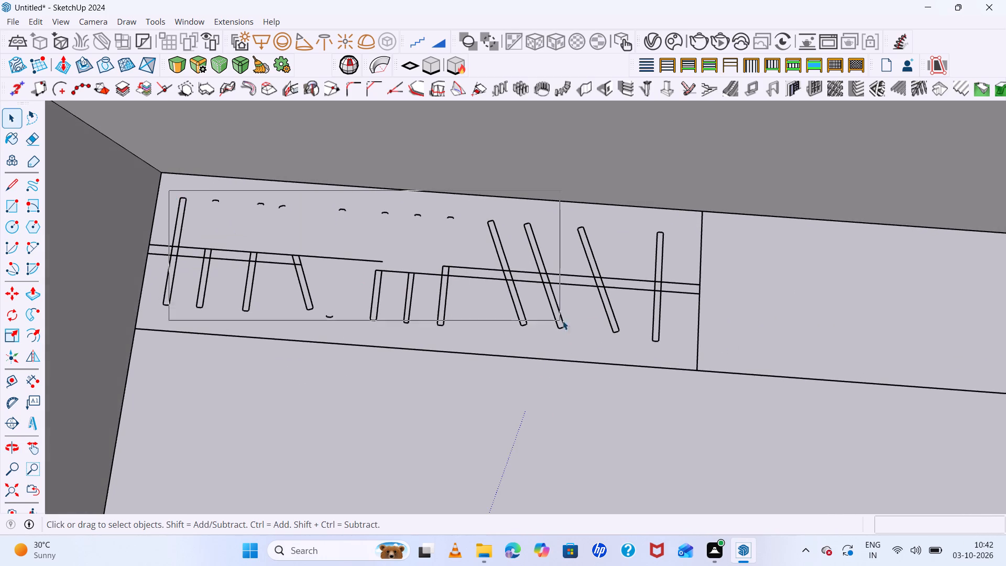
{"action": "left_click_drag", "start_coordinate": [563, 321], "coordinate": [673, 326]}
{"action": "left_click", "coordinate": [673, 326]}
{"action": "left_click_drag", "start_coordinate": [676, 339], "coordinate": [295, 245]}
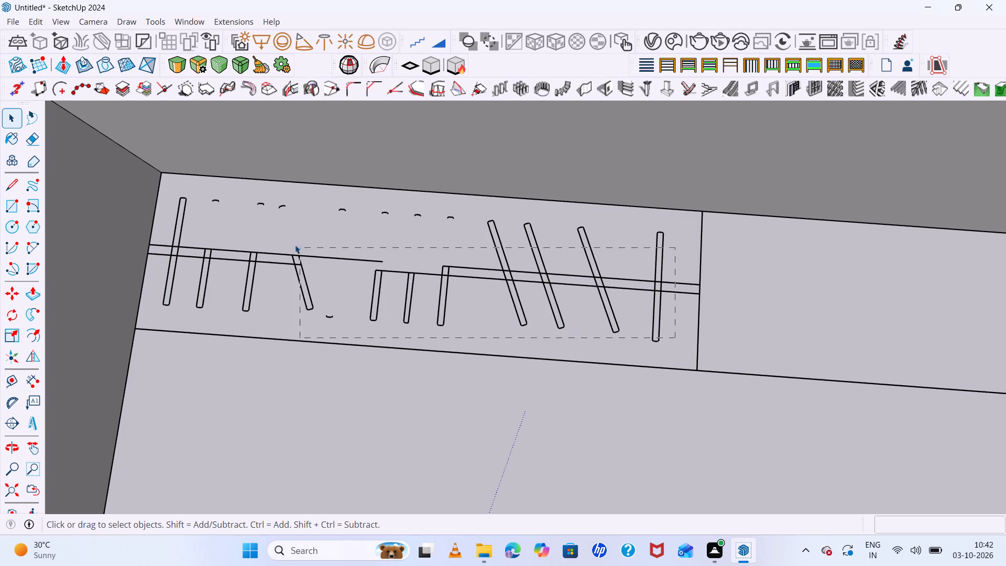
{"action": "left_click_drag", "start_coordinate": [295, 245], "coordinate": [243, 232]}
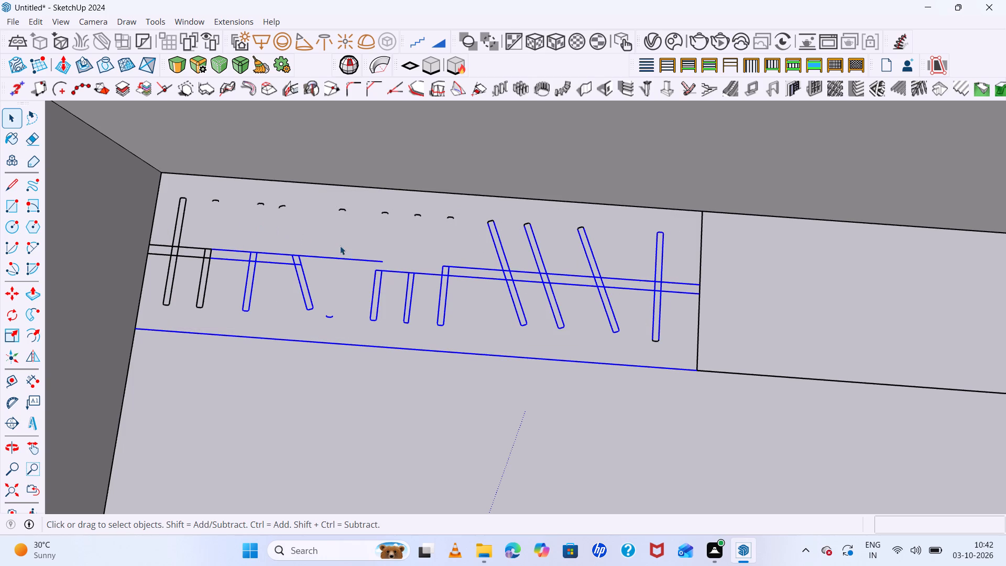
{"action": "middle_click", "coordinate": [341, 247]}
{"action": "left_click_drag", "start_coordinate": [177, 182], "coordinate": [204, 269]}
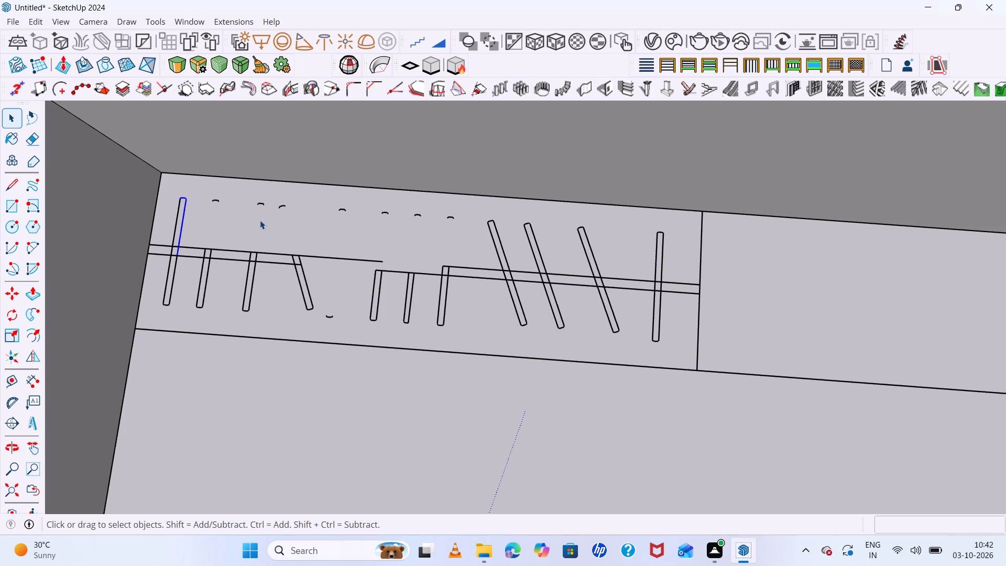
Erase the long edges of the first two hangers and the hanging-rail lines at the wardrobe's side-wall end.
{"action": "key", "text": "e"}
{"action": "left_click_drag", "start_coordinate": [193, 198], "coordinate": [155, 275]}
{"action": "left_click_drag", "start_coordinate": [169, 223], "coordinate": [173, 264]}
{"action": "left_click_drag", "start_coordinate": [188, 220], "coordinate": [172, 276]}
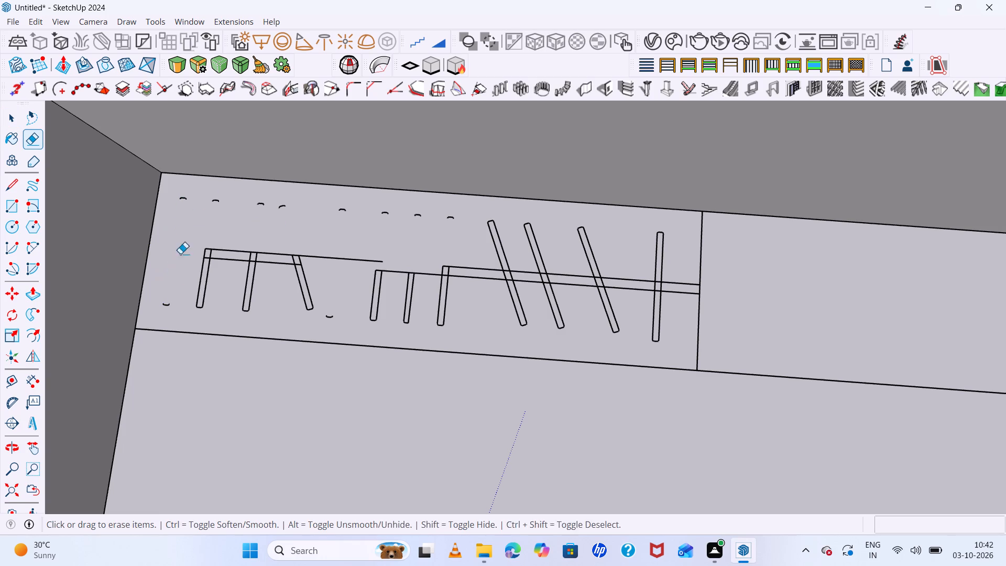
{"action": "left_click_drag", "start_coordinate": [198, 249], "coordinate": [195, 299]}
{"action": "left_click_drag", "start_coordinate": [238, 265], "coordinate": [237, 273]}
{"action": "left_click_drag", "start_coordinate": [223, 260], "coordinate": [194, 286]}
{"action": "left_click_drag", "start_coordinate": [209, 253], "coordinate": [198, 287]}
{"action": "left_click_drag", "start_coordinate": [198, 283], "coordinate": [202, 273]}
{"action": "left_click_drag", "start_coordinate": [210, 242], "coordinate": [201, 255]}
{"action": "left_click_drag", "start_coordinate": [207, 258], "coordinate": [215, 252]}
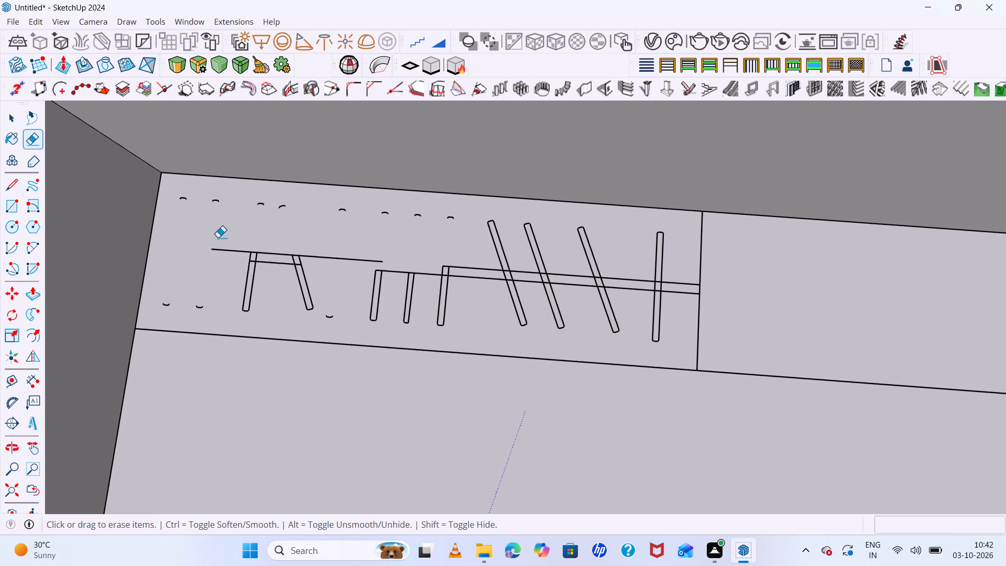
{"action": "left_click", "coordinate": [218, 243]}
Erase the leftover wall-side end arcs of the first eight hangers in the wardrobe section.
{"action": "left_click_drag", "start_coordinate": [180, 198], "coordinate": [196, 203]}
{"action": "left_click", "coordinate": [196, 203]}
{"action": "left_click_drag", "start_coordinate": [222, 224], "coordinate": [228, 223]}
{"action": "left_click_drag", "start_coordinate": [228, 223], "coordinate": [288, 222]}
{"action": "left_click_drag", "start_coordinate": [272, 204], "coordinate": [224, 197]}
{"action": "left_click_drag", "start_coordinate": [236, 200], "coordinate": [409, 235]}
{"action": "left_click_drag", "start_coordinate": [249, 206], "coordinate": [345, 219]}
{"action": "left_click_drag", "start_coordinate": [304, 207], "coordinate": [364, 214]}
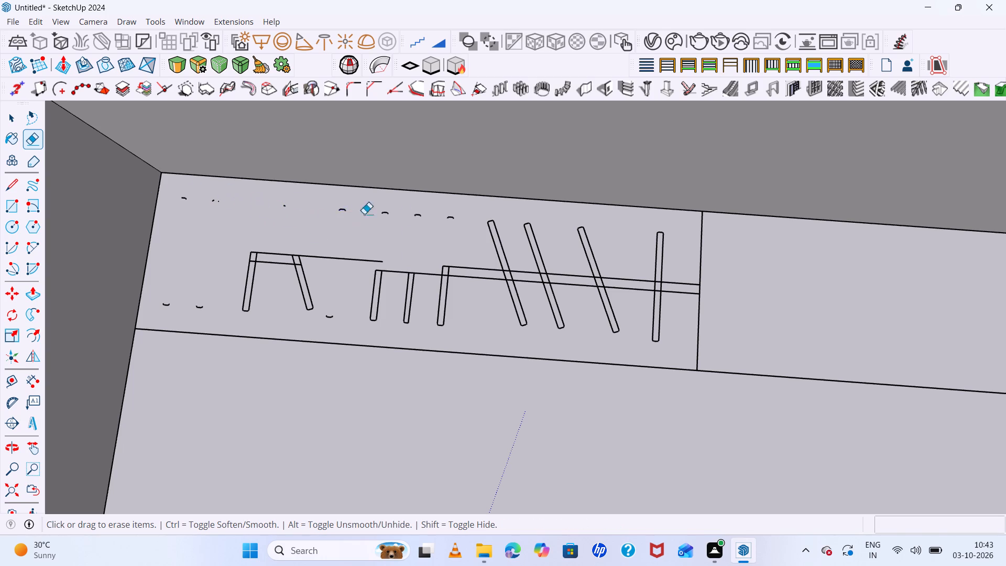
{"action": "left_click_drag", "start_coordinate": [364, 214], "coordinate": [393, 217]}
{"action": "left_click", "coordinate": [373, 214]}
{"action": "left_click_drag", "start_coordinate": [293, 198], "coordinate": [387, 213]}
{"action": "left_click_drag", "start_coordinate": [414, 214], "coordinate": [425, 214]}
{"action": "left_click_drag", "start_coordinate": [367, 209], "coordinate": [418, 217]}
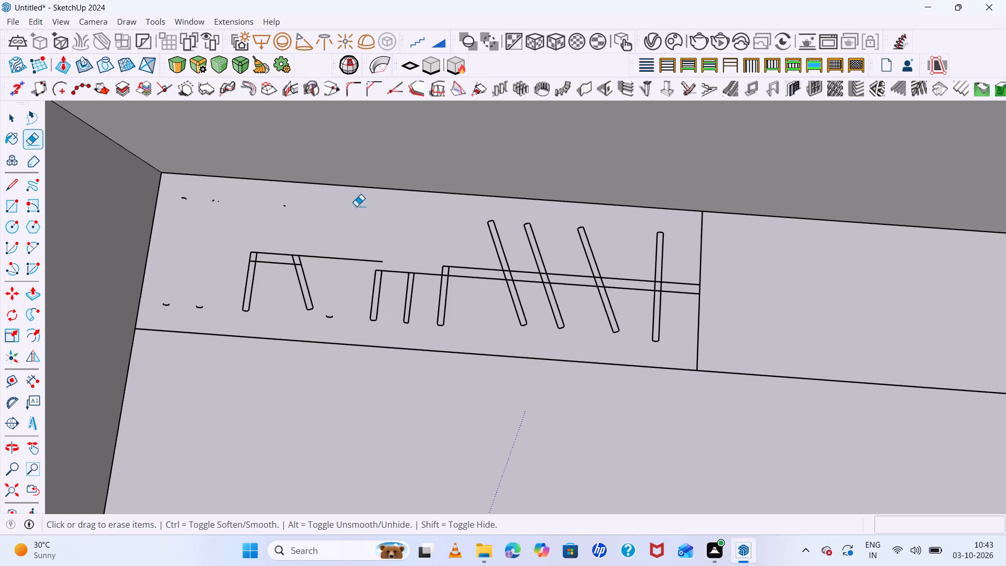
{"action": "left_click_drag", "start_coordinate": [423, 219], "coordinate": [406, 218]}
{"action": "left_click_drag", "start_coordinate": [274, 200], "coordinate": [260, 217]}
{"action": "left_click_drag", "start_coordinate": [303, 205], "coordinate": [275, 220]}
{"action": "left_click_drag", "start_coordinate": [283, 199], "coordinate": [286, 210]}
{"action": "left_click_drag", "start_coordinate": [297, 201], "coordinate": [286, 217]}
{"action": "left_click", "coordinate": [283, 201]}
{"action": "left_click_drag", "start_coordinate": [218, 203], "coordinate": [190, 212]}
{"action": "left_click_drag", "start_coordinate": [199, 198], "coordinate": [219, 203]}
{"action": "left_click", "coordinate": [208, 202]}
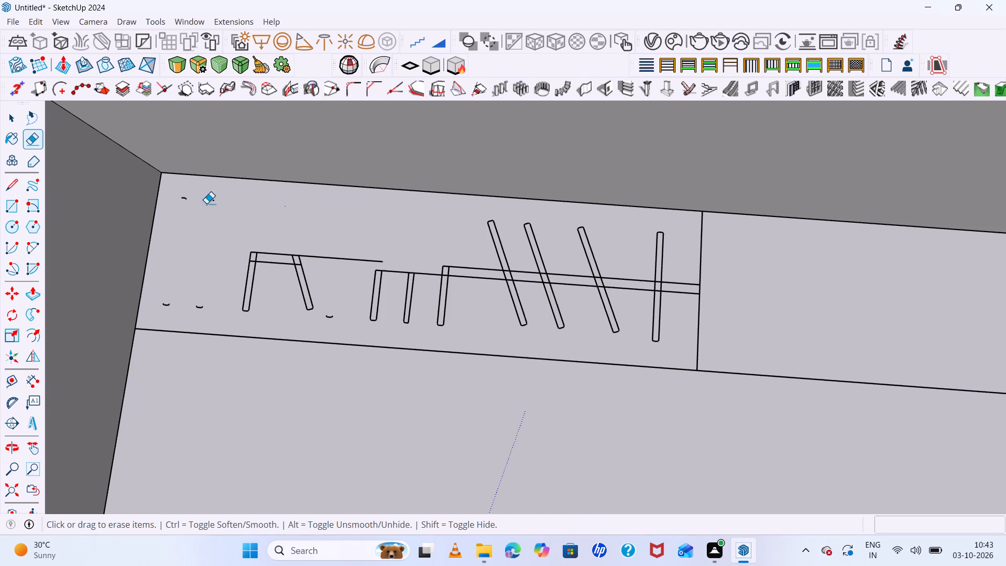
{"action": "left_click_drag", "start_coordinate": [211, 201], "coordinate": [215, 205]}
{"action": "left_click", "coordinate": [221, 198]}
{"action": "left_click_drag", "start_coordinate": [216, 196], "coordinate": [215, 206]}
{"action": "left_click_drag", "start_coordinate": [213, 201], "coordinate": [209, 213]}
{"action": "left_click_drag", "start_coordinate": [180, 191], "coordinate": [185, 208]}
{"action": "double_click", "coordinate": [183, 214]}
Erase the long edges of the sixth to tenth hangers, the eleventh's wall-side half, and the rail running through them.
{"action": "left_click_drag", "start_coordinate": [608, 278], "coordinate": [355, 317]}
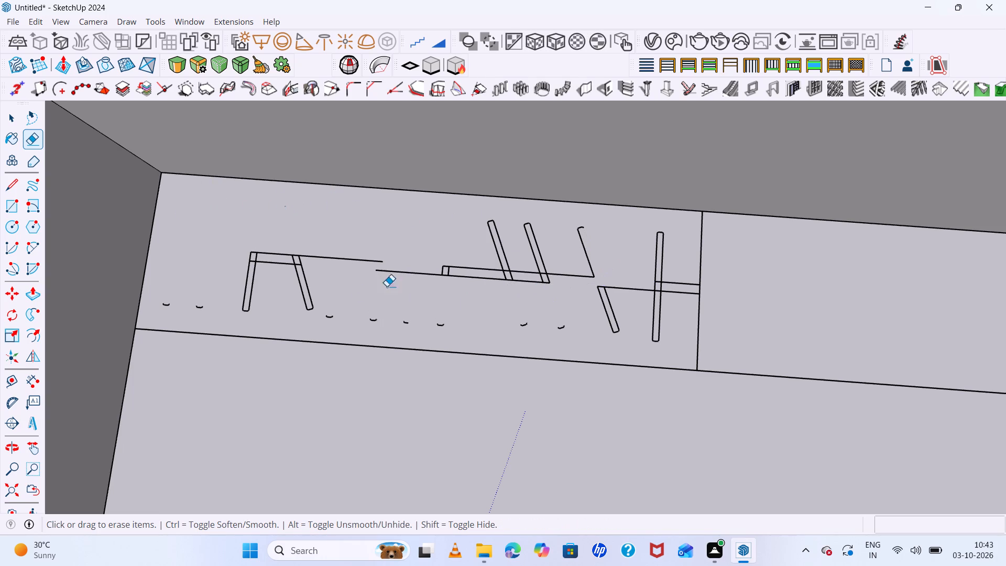
{"action": "left_click_drag", "start_coordinate": [588, 247], "coordinate": [353, 287]}
{"action": "left_click_drag", "start_coordinate": [342, 287], "coordinate": [334, 287]}
{"action": "left_click_drag", "start_coordinate": [592, 263], "coordinate": [447, 293]}
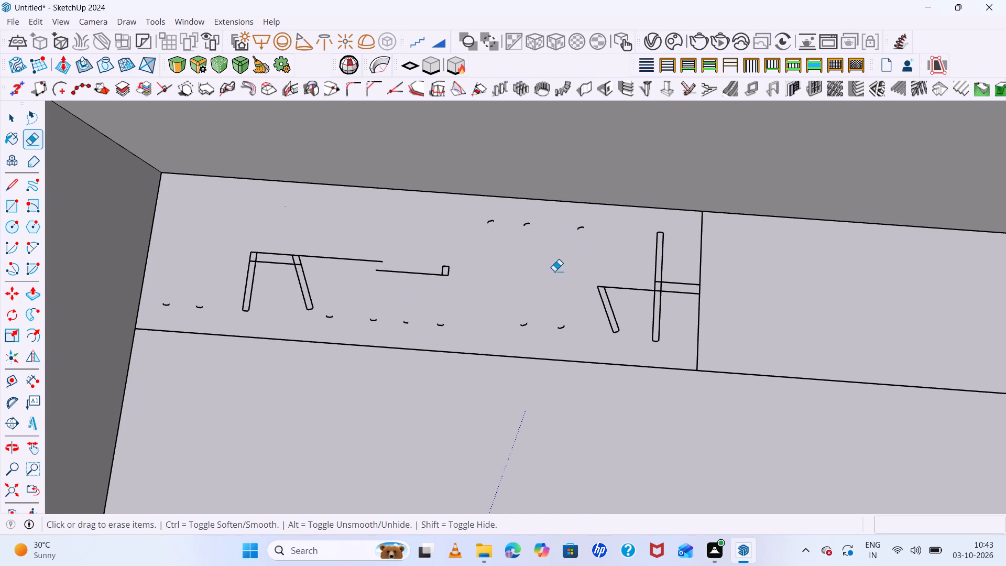
{"action": "left_click_drag", "start_coordinate": [556, 270], "coordinate": [332, 293]}
{"action": "left_click_drag", "start_coordinate": [527, 239], "coordinate": [364, 280]}
{"action": "left_click_drag", "start_coordinate": [482, 265], "coordinate": [369, 286]}
{"action": "left_click_drag", "start_coordinate": [556, 264], "coordinate": [346, 287]}
Erase the last hanger beside the wardrobe divider, including its end arcs and the rail lines crossing it.
{"action": "left_click_drag", "start_coordinate": [649, 260], "coordinate": [546, 282]}
{"action": "left_click_drag", "start_coordinate": [676, 221], "coordinate": [646, 289]}
{"action": "left_click_drag", "start_coordinate": [656, 234], "coordinate": [640, 311]}
{"action": "left_click_drag", "start_coordinate": [673, 265], "coordinate": [669, 307]}
{"action": "left_click_drag", "start_coordinate": [670, 273], "coordinate": [663, 306]}
{"action": "left_click_drag", "start_coordinate": [662, 281], "coordinate": [648, 311]}
{"action": "left_click_drag", "start_coordinate": [658, 276], "coordinate": [657, 305]}
{"action": "left_click_drag", "start_coordinate": [671, 288], "coordinate": [655, 331]}
{"action": "left_click_drag", "start_coordinate": [661, 313], "coordinate": [658, 337]}
{"action": "left_click", "coordinate": [657, 341]}
{"action": "left_click_drag", "start_coordinate": [661, 229], "coordinate": [661, 229]}
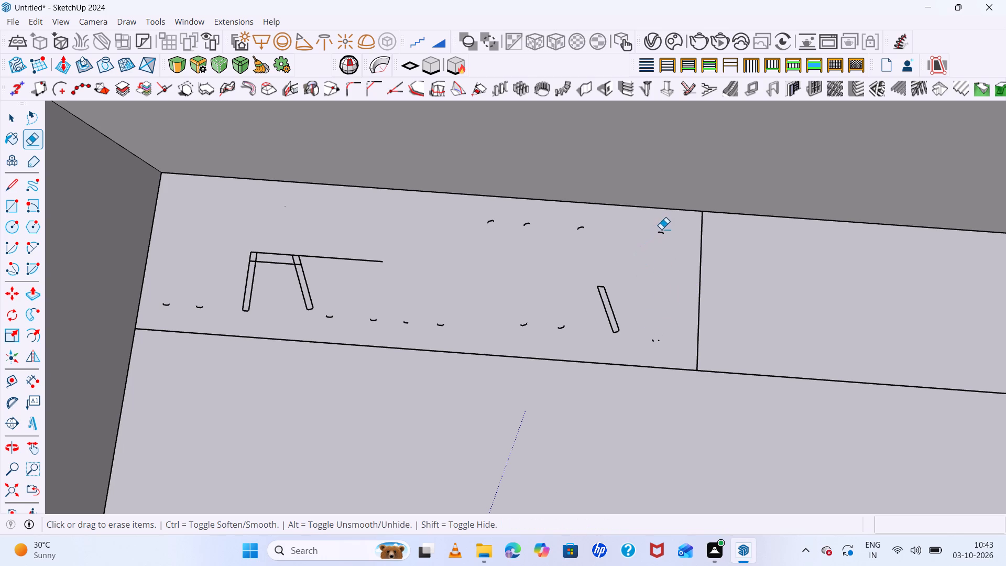
{"action": "left_click_drag", "start_coordinate": [661, 229], "coordinate": [652, 241]}
{"action": "left_click_drag", "start_coordinate": [669, 232], "coordinate": [650, 252]}
{"action": "left_click_drag", "start_coordinate": [666, 227], "coordinate": [663, 239]}
{"action": "left_click_drag", "start_coordinate": [665, 233], "coordinate": [664, 342]}
{"action": "left_click_drag", "start_coordinate": [664, 342], "coordinate": [647, 345]}
Erase the rest of the eleventh hanger and the leftover room-side end arcs of the eighth to eleventh hangers.
{"action": "left_click_drag", "start_coordinate": [651, 343], "coordinate": [536, 314]}
{"action": "left_click_drag", "start_coordinate": [605, 310], "coordinate": [597, 309]}
{"action": "left_click_drag", "start_coordinate": [606, 309], "coordinate": [628, 309]}
{"action": "left_click_drag", "start_coordinate": [566, 290], "coordinate": [549, 286]}
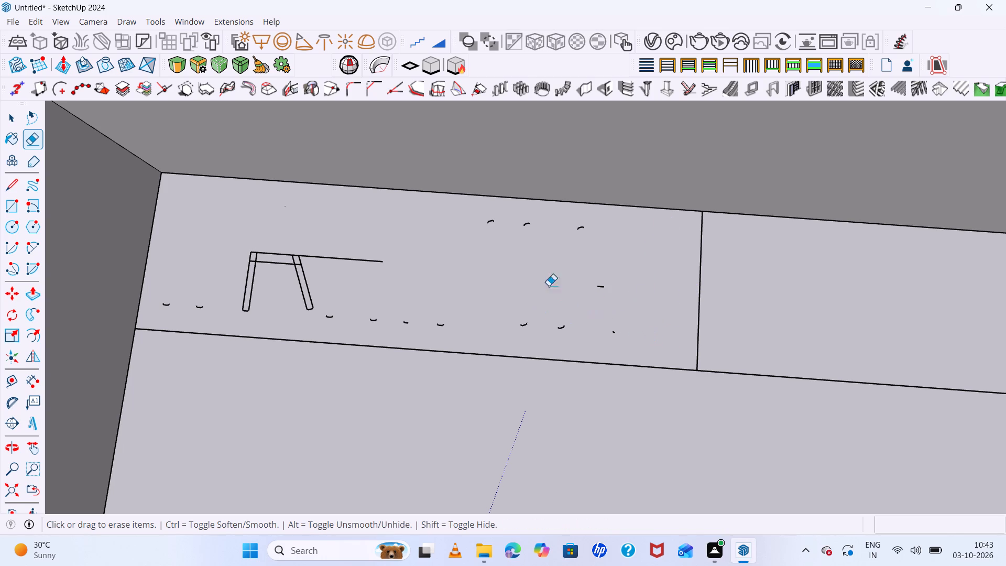
{"action": "left_click_drag", "start_coordinate": [549, 286], "coordinate": [621, 281]}
{"action": "left_click_drag", "start_coordinate": [624, 309], "coordinate": [630, 317]}
{"action": "left_click_drag", "start_coordinate": [596, 332], "coordinate": [569, 329]}
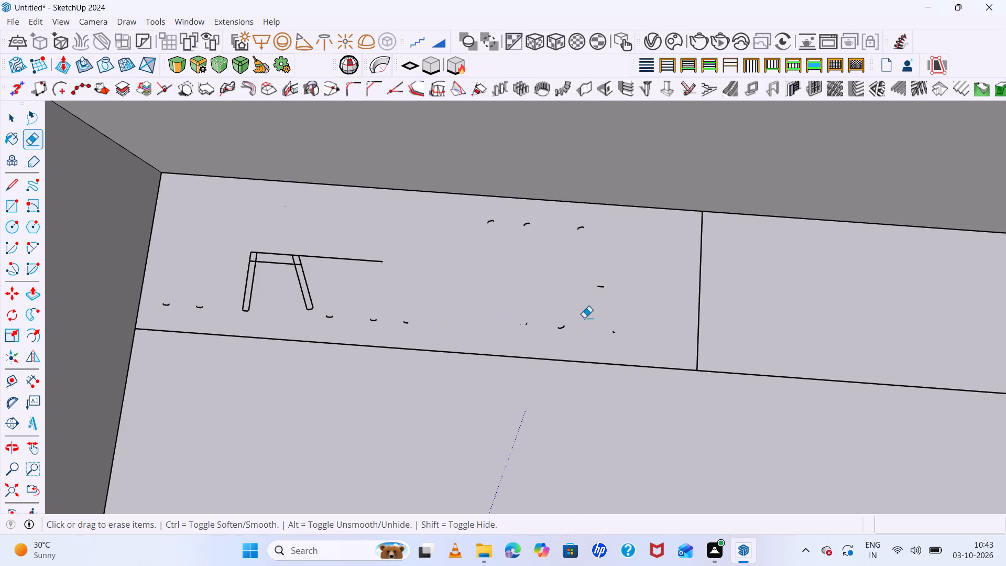
{"action": "left_click_drag", "start_coordinate": [587, 318], "coordinate": [506, 326]}
{"action": "left_click_drag", "start_coordinate": [464, 314], "coordinate": [536, 332]}
{"action": "left_click_drag", "start_coordinate": [533, 326], "coordinate": [552, 330]}
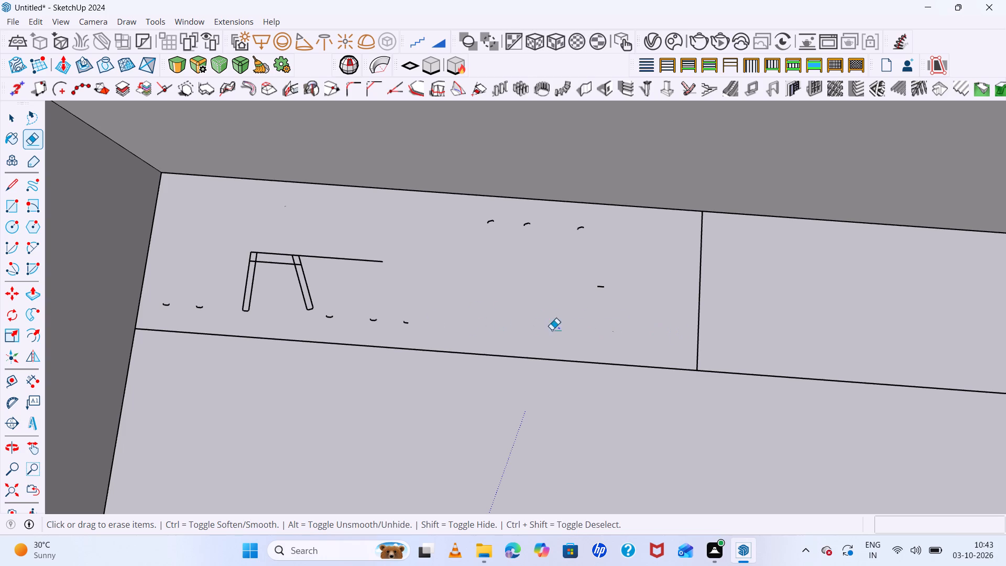
{"action": "left_click_drag", "start_coordinate": [552, 330], "coordinate": [543, 327]}
{"action": "left_click", "coordinate": [568, 325]}
{"action": "left_click_drag", "start_coordinate": [637, 281], "coordinate": [602, 294]}
{"action": "left_click", "coordinate": [600, 288]}
{"action": "left_click_drag", "start_coordinate": [600, 282], "coordinate": [600, 290]}
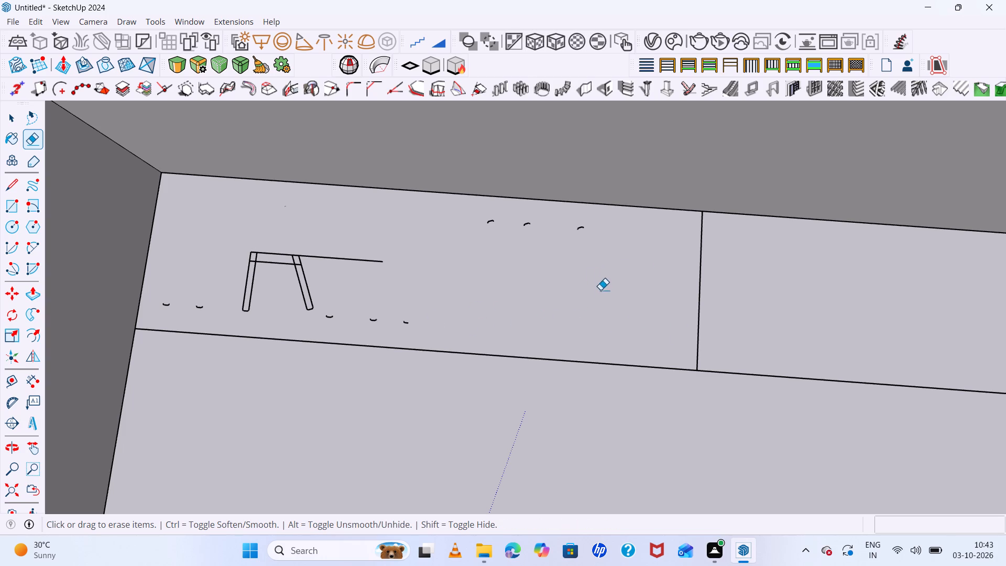
{"action": "left_click_drag", "start_coordinate": [600, 290], "coordinate": [600, 295]}
Erase the leftover wall-side end arcs of the ninth, tenth and eleventh hangers.
{"action": "left_click_drag", "start_coordinate": [581, 225], "coordinate": [578, 242]}
{"action": "left_click_drag", "start_coordinate": [579, 222], "coordinate": [577, 229]}
{"action": "left_click_drag", "start_coordinate": [578, 220], "coordinate": [584, 226]}
{"action": "left_click_drag", "start_coordinate": [586, 220], "coordinate": [586, 233]}
{"action": "left_click_drag", "start_coordinate": [546, 232], "coordinate": [495, 225]}
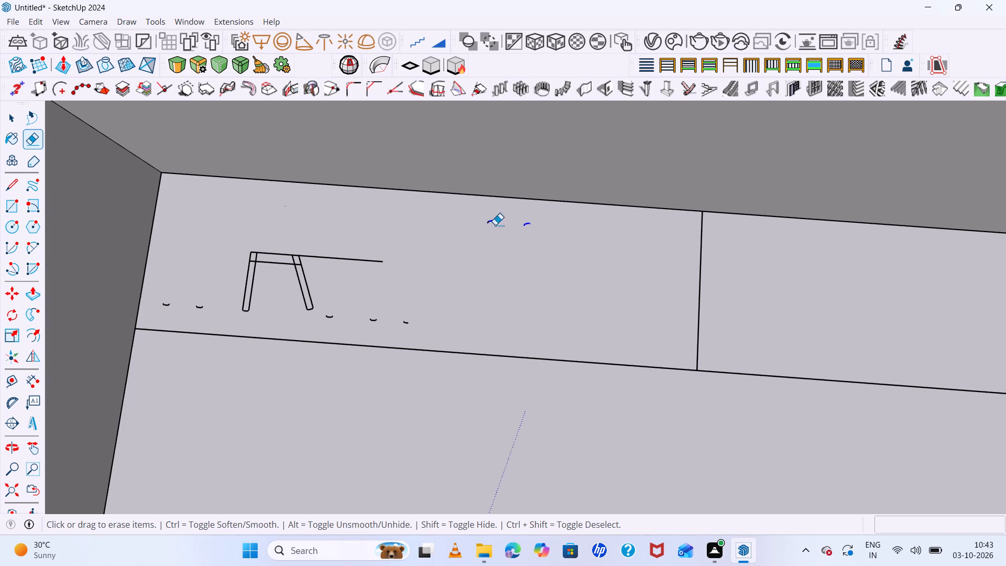
{"action": "left_click_drag", "start_coordinate": [495, 225], "coordinate": [485, 220]}
Erase the long edges of the third and fourth hangers and the remaining hanging-rail lines.
{"action": "left_click_drag", "start_coordinate": [200, 239], "coordinate": [421, 286]}
{"action": "left_click_drag", "start_coordinate": [320, 270], "coordinate": [365, 282]}
{"action": "left_click_drag", "start_coordinate": [359, 263], "coordinate": [431, 274]}
{"action": "left_click_drag", "start_coordinate": [318, 259], "coordinate": [304, 306]}
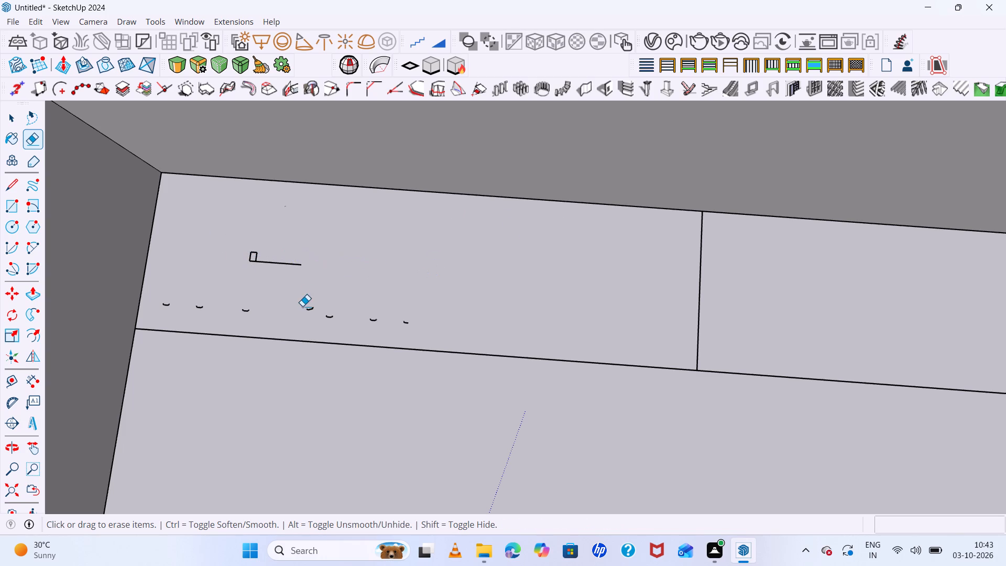
{"action": "left_click_drag", "start_coordinate": [446, 259], "coordinate": [354, 292]}
{"action": "left_click_drag", "start_coordinate": [371, 269], "coordinate": [315, 294]}
{"action": "left_click_drag", "start_coordinate": [320, 250], "coordinate": [264, 289]}
{"action": "left_click_drag", "start_coordinate": [269, 243], "coordinate": [245, 274]}
{"action": "left_click_drag", "start_coordinate": [251, 248], "coordinate": [244, 281]}
{"action": "left_click_drag", "start_coordinate": [260, 240], "coordinate": [246, 269]}
Erase the remaining room-side end arcs of the first seven hangers.
{"action": "left_click_drag", "start_coordinate": [246, 304], "coordinate": [248, 312]}
{"action": "left_click_drag", "start_coordinate": [246, 307], "coordinate": [245, 312]}
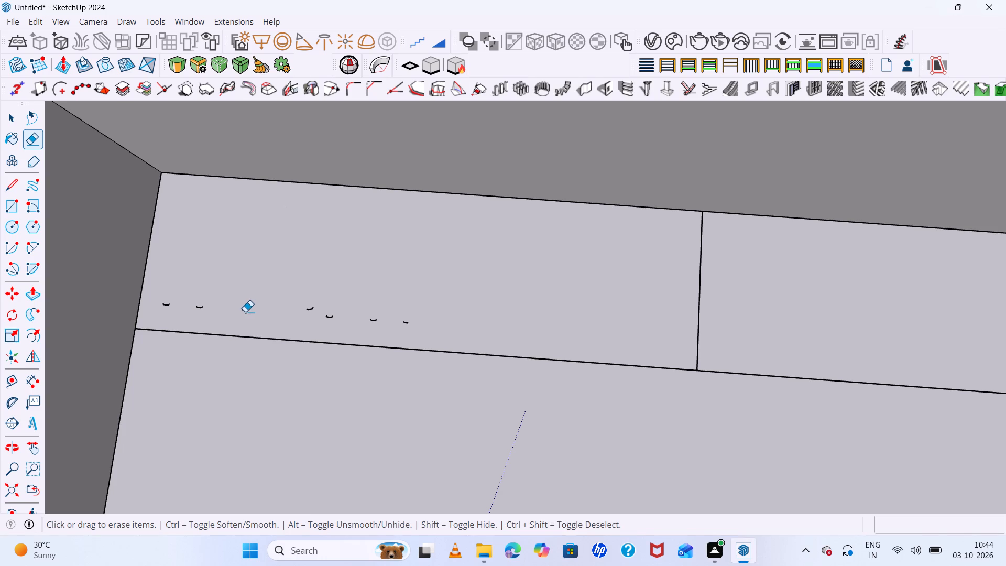
{"action": "left_click_drag", "start_coordinate": [245, 312], "coordinate": [244, 313]}
{"action": "left_click_drag", "start_coordinate": [240, 305], "coordinate": [240, 311]}
{"action": "left_click_drag", "start_coordinate": [279, 310], "coordinate": [398, 321]}
{"action": "left_click_drag", "start_coordinate": [300, 293], "coordinate": [370, 319]}
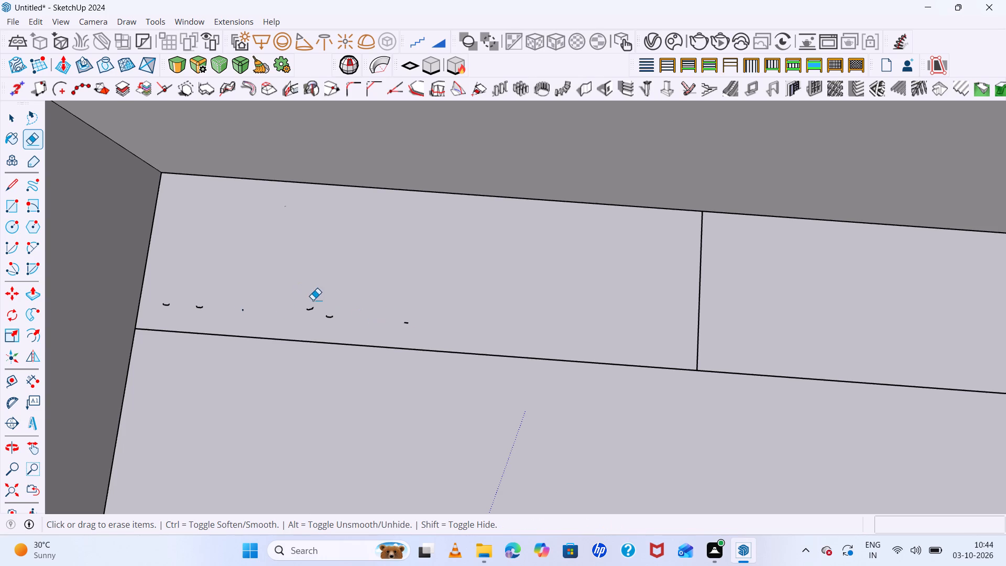
{"action": "left_click_drag", "start_coordinate": [313, 300], "coordinate": [335, 314]}
{"action": "left_click", "coordinate": [336, 314]}
{"action": "left_click_drag", "start_coordinate": [301, 298], "coordinate": [355, 329]}
{"action": "left_click_drag", "start_coordinate": [307, 307], "coordinate": [368, 325]}
{"action": "left_click_drag", "start_coordinate": [307, 310], "coordinate": [340, 318]}
{"action": "left_click_drag", "start_coordinate": [283, 299], "coordinate": [316, 312]}
{"action": "left_click_drag", "start_coordinate": [316, 312], "coordinate": [440, 330]}
{"action": "left_click_drag", "start_coordinate": [393, 315], "coordinate": [404, 326]}
{"action": "left_click_drag", "start_coordinate": [407, 318], "coordinate": [409, 326]}
{"action": "left_click_drag", "start_coordinate": [409, 318], "coordinate": [402, 325]}
{"action": "left_click_drag", "start_coordinate": [236, 315], "coordinate": [245, 313]}
{"action": "left_click", "coordinate": [245, 313]}
{"action": "left_click_drag", "start_coordinate": [244, 300], "coordinate": [240, 313]}
{"action": "left_click_drag", "start_coordinate": [240, 312], "coordinate": [242, 303]}
{"action": "left_click_drag", "start_coordinate": [243, 302], "coordinate": [243, 315]}
{"action": "left_click", "coordinate": [243, 314]}
{"action": "left_click_drag", "start_coordinate": [238, 287], "coordinate": [206, 309]}
{"action": "left_click_drag", "start_coordinate": [189, 299], "coordinate": [200, 304]}
{"action": "left_click_drag", "start_coordinate": [194, 315], "coordinate": [202, 308]}
{"action": "left_click_drag", "start_coordinate": [199, 292], "coordinate": [196, 303]}
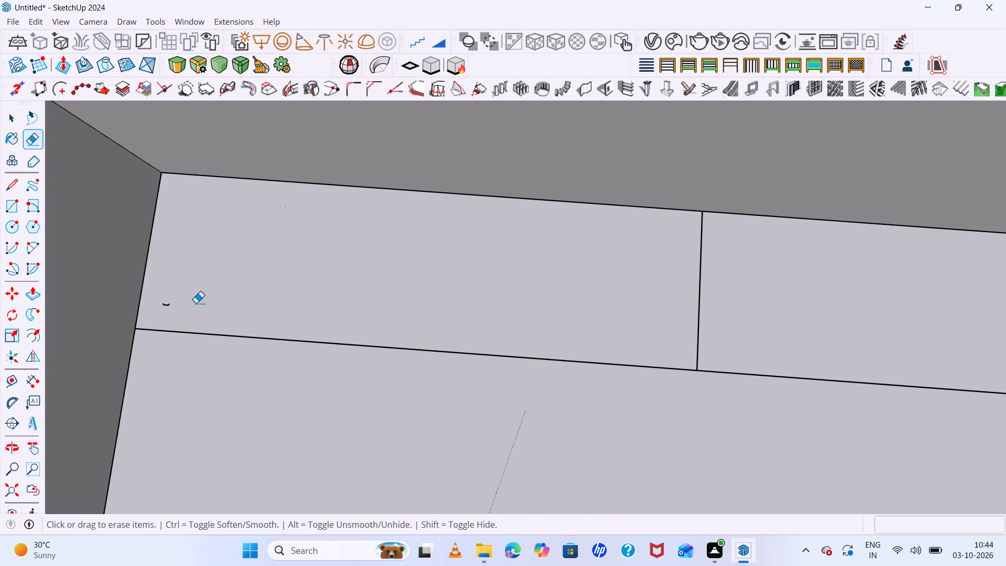
{"action": "left_click_drag", "start_coordinate": [196, 303], "coordinate": [193, 303]}
{"action": "left_click_drag", "start_coordinate": [170, 306], "coordinate": [163, 306]}
{"action": "left_click_drag", "start_coordinate": [163, 297], "coordinate": [165, 309]}
{"action": "left_click_drag", "start_coordinate": [166, 308], "coordinate": [167, 303]}
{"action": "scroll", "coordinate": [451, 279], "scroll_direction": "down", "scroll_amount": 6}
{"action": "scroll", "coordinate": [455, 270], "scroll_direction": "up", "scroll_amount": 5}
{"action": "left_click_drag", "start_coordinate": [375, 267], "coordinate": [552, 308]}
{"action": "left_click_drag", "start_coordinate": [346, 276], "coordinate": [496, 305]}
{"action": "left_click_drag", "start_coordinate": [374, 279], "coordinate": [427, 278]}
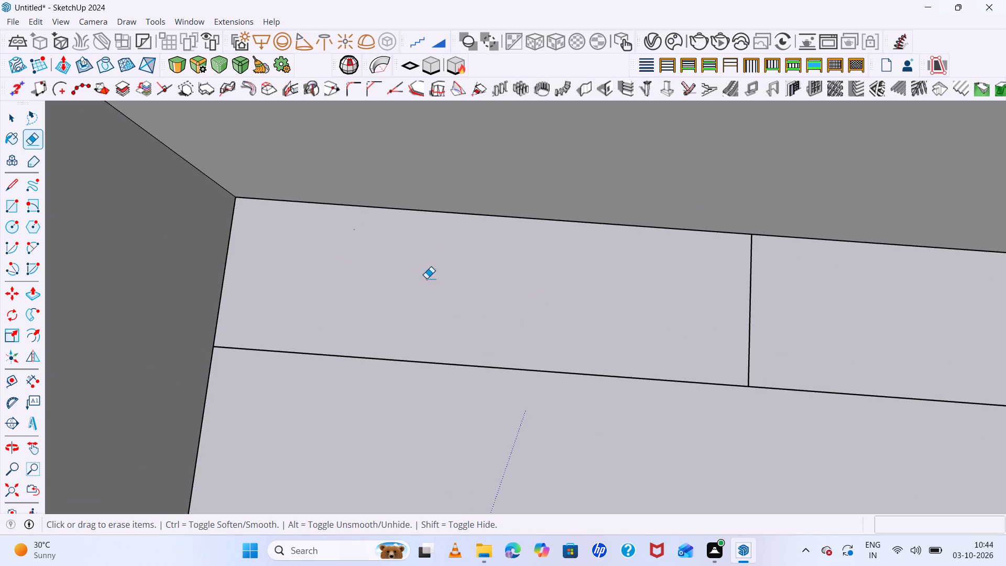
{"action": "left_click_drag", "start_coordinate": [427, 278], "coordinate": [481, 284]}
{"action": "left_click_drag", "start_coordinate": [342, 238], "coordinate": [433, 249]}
Draw a 6' by 1' 9" rectangle over the cleared wardrobe section, from the wall corner to the divider's room-side end.
{"action": "key", "text": "r"}
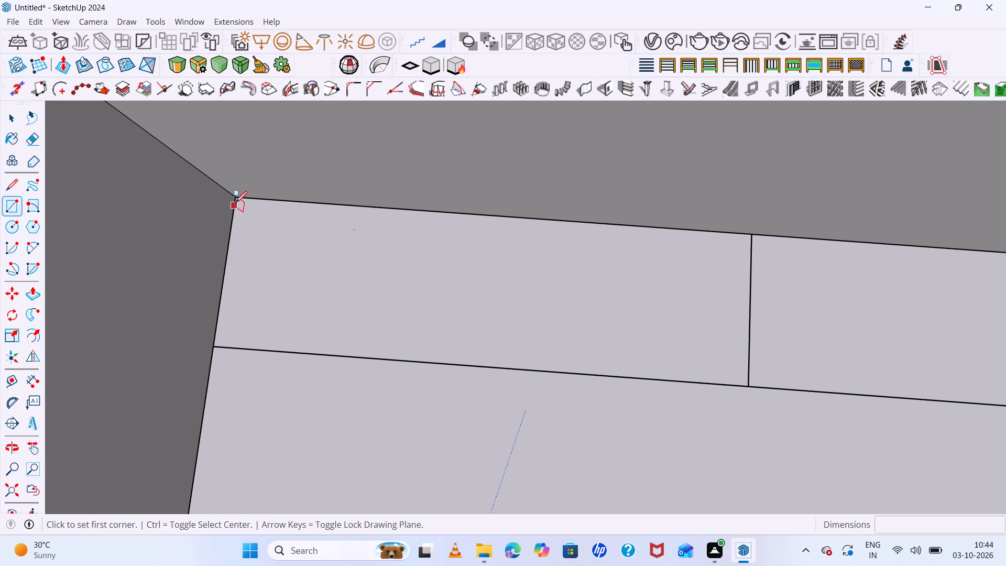
{"action": "left_click", "coordinate": [235, 199]}
{"action": "left_click", "coordinate": [746, 384]}
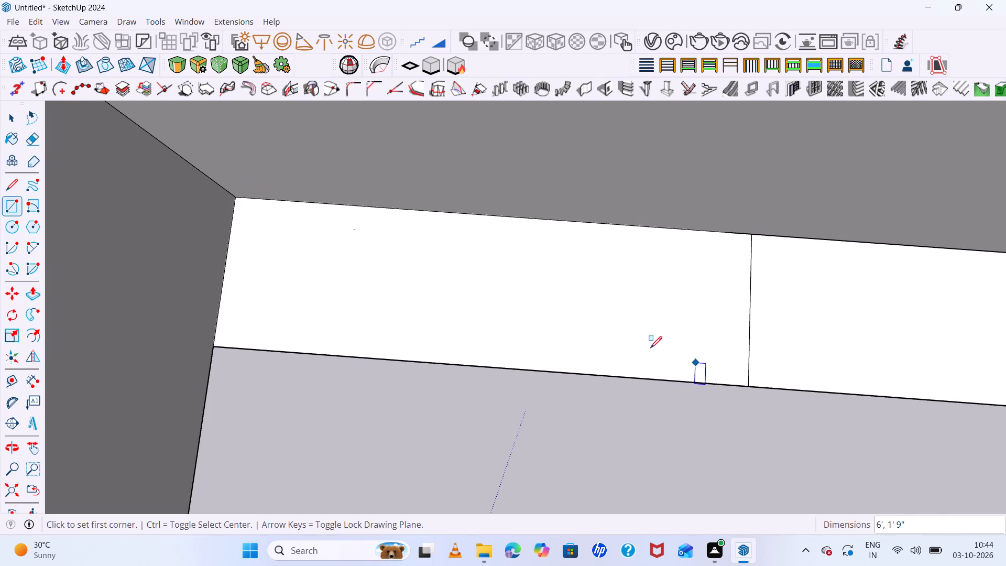
Group the 6' by 1' 9" wardrobe rectangle, selecting its face together with its bounding edges.
{"action": "key", "text": "space"}
{"action": "left_click", "coordinate": [559, 305]}
{"action": "left_click", "coordinate": [559, 305]}
{"action": "double_click", "coordinate": [559, 305]}
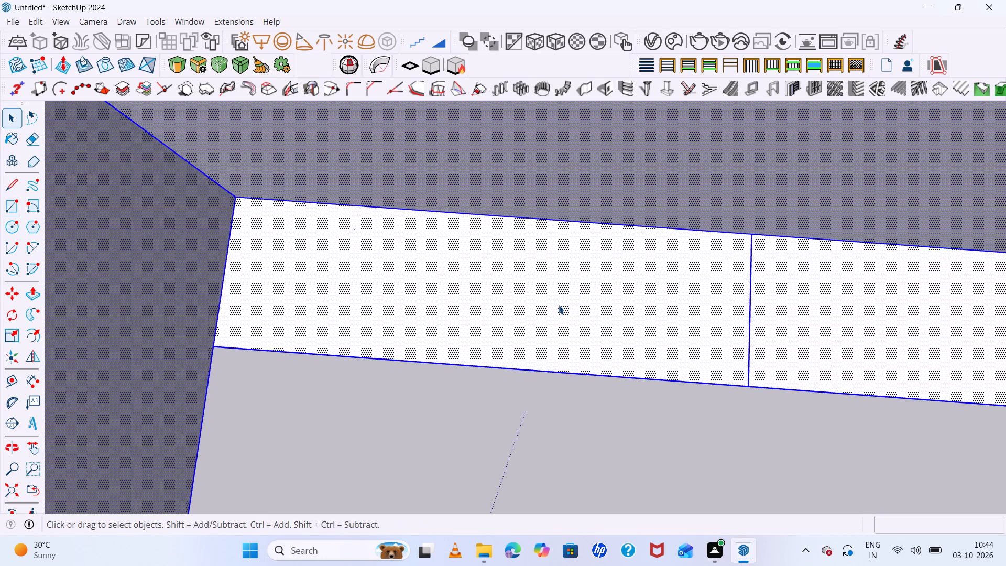
{"action": "left_click", "coordinate": [559, 305]}
{"action": "left_click", "coordinate": [559, 305]}
{"action": "right_click", "coordinate": [559, 305]}
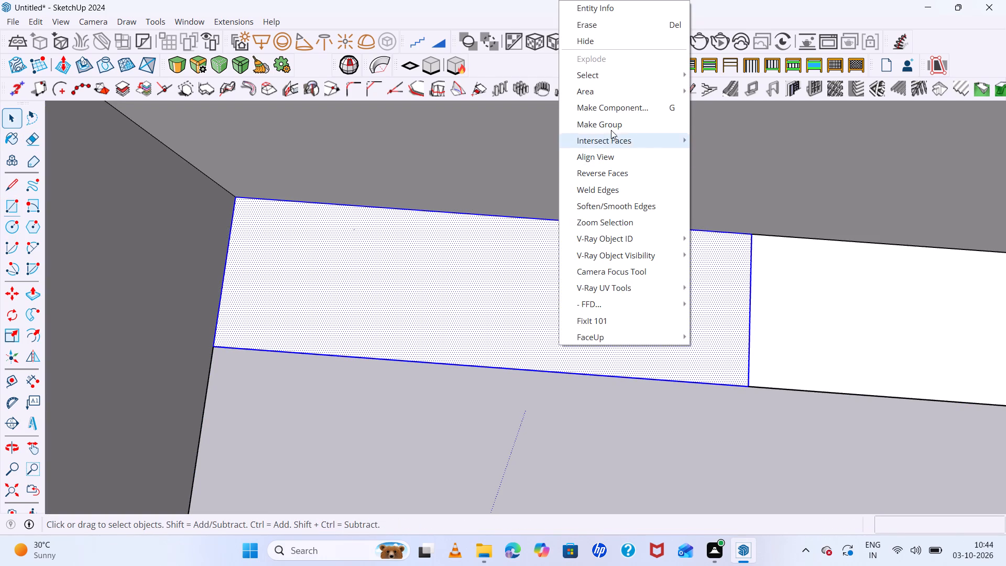
{"action": "left_click", "coordinate": [611, 126]}
Inside the wardrobe group, Push/Pull the footprint up to a block about 8.5 ft high, below the wall tops.
{"action": "left_click", "coordinate": [506, 368]}
{"action": "double_click", "coordinate": [502, 327]}
{"action": "scroll", "coordinate": [502, 327], "scroll_direction": "up", "scroll_amount": 4}
{"action": "left_click", "coordinate": [502, 327]}
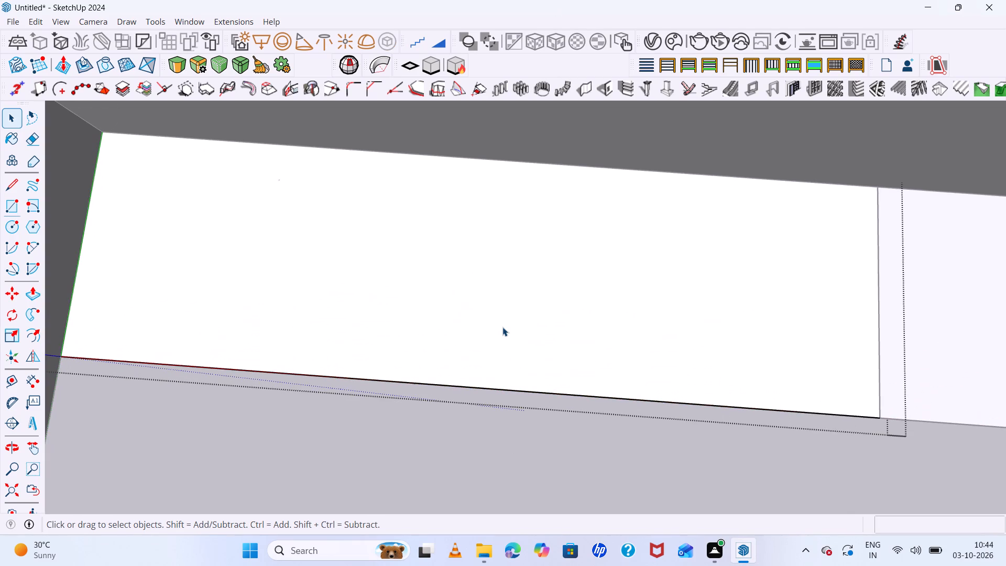
{"action": "key", "text": "p"}
{"action": "left_click_drag", "start_coordinate": [502, 327], "coordinate": [505, 320]}
{"action": "left_click_drag", "start_coordinate": [505, 316], "coordinate": [505, 311]}
{"action": "scroll", "coordinate": [518, 240], "scroll_direction": "down", "scroll_amount": 5}
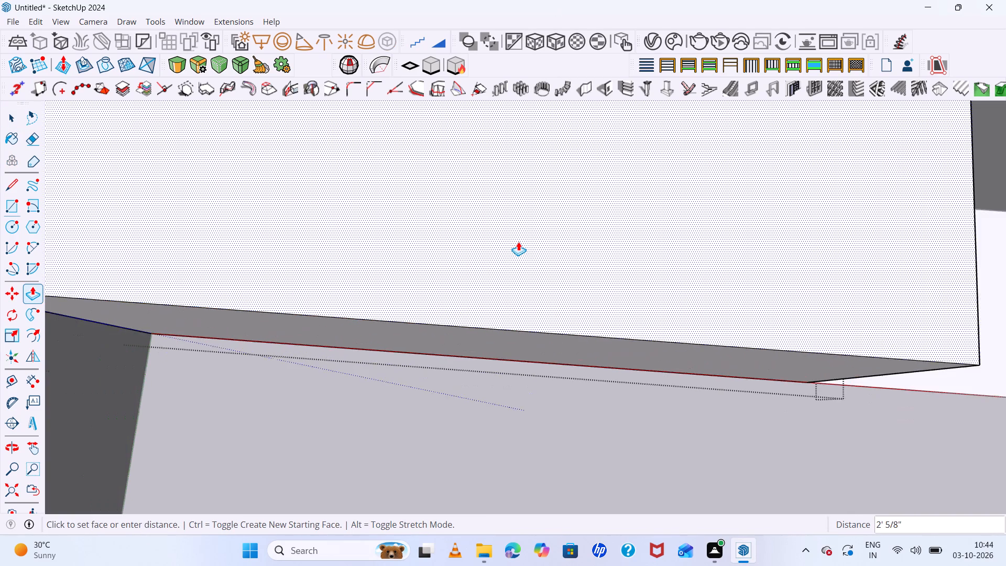
{"action": "scroll", "coordinate": [518, 242], "scroll_direction": "down", "scroll_amount": 14}
{"action": "scroll", "coordinate": [518, 242], "scroll_direction": "down", "scroll_amount": 10}
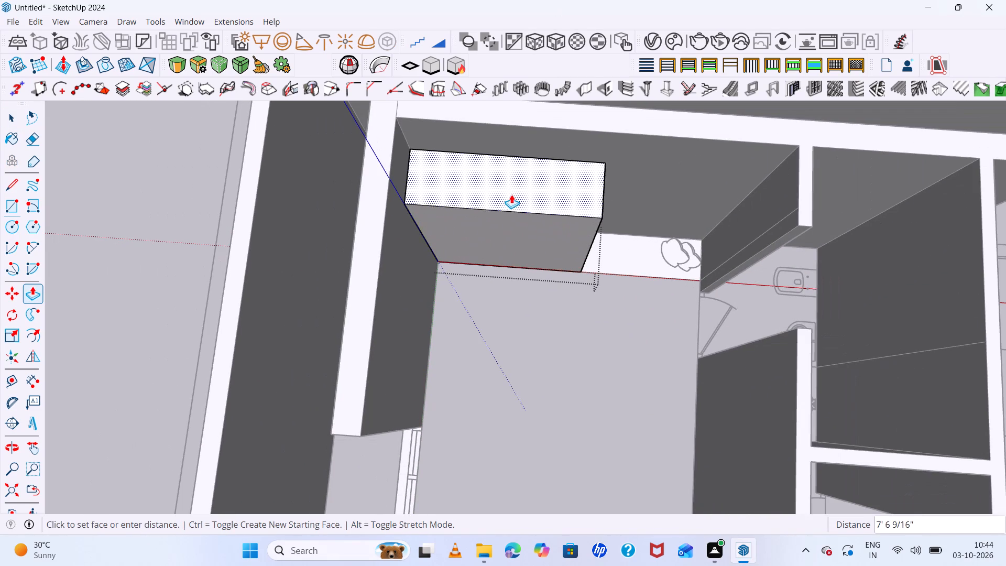
{"action": "middle_click_drag", "start_coordinate": [509, 200], "coordinate": [510, 127]}
{"action": "scroll", "coordinate": [512, 141], "scroll_direction": "down", "scroll_amount": 5}
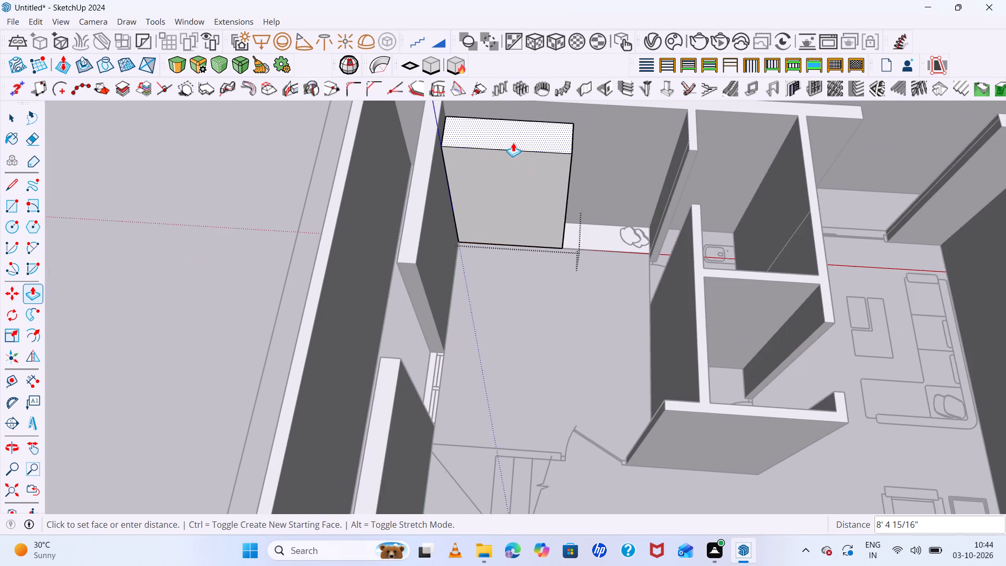
{"action": "left_click", "coordinate": [512, 134]}
{"action": "middle_click_drag", "start_coordinate": [621, 256], "coordinate": [634, 247]}
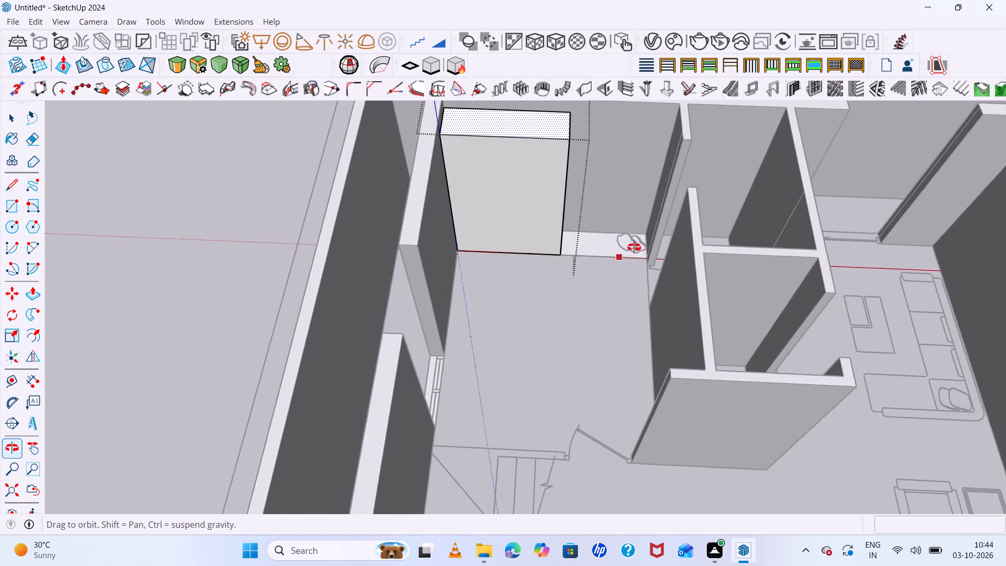
{"action": "middle_click_drag", "start_coordinate": [634, 247], "coordinate": [640, 270]}
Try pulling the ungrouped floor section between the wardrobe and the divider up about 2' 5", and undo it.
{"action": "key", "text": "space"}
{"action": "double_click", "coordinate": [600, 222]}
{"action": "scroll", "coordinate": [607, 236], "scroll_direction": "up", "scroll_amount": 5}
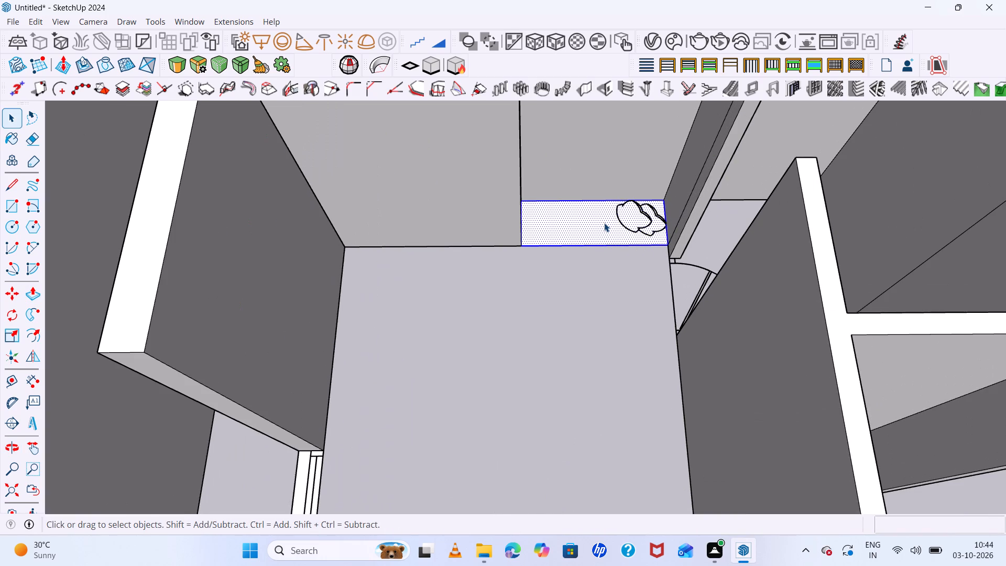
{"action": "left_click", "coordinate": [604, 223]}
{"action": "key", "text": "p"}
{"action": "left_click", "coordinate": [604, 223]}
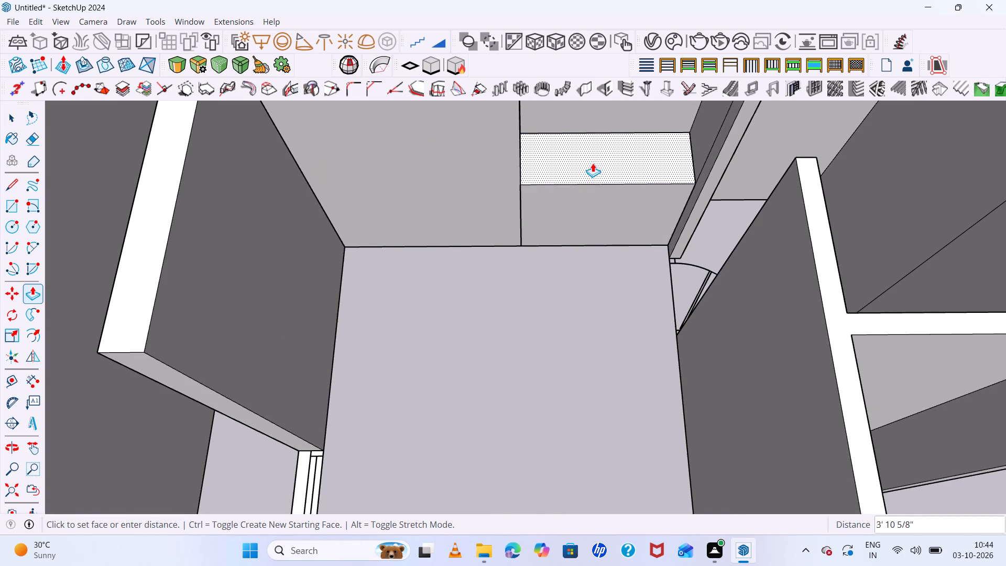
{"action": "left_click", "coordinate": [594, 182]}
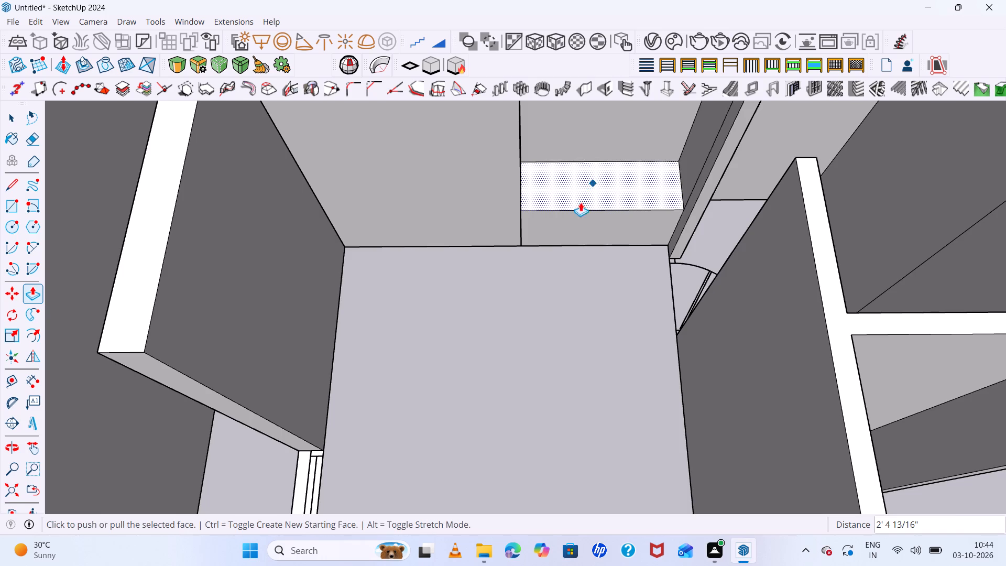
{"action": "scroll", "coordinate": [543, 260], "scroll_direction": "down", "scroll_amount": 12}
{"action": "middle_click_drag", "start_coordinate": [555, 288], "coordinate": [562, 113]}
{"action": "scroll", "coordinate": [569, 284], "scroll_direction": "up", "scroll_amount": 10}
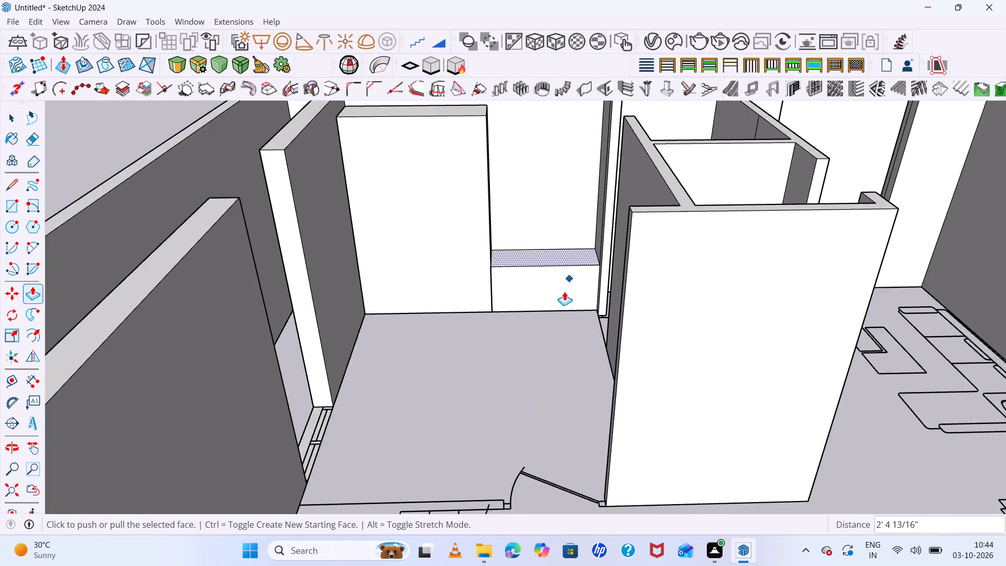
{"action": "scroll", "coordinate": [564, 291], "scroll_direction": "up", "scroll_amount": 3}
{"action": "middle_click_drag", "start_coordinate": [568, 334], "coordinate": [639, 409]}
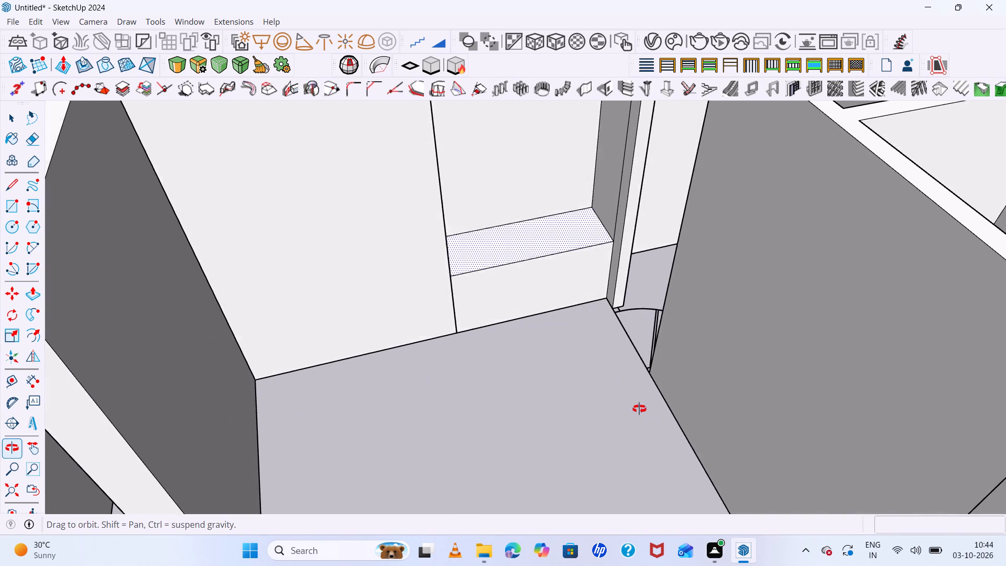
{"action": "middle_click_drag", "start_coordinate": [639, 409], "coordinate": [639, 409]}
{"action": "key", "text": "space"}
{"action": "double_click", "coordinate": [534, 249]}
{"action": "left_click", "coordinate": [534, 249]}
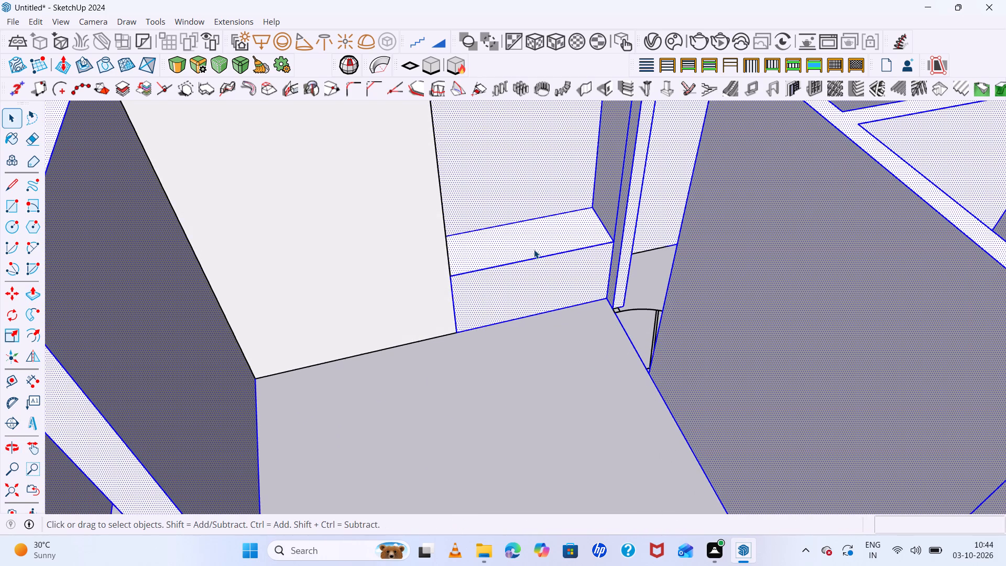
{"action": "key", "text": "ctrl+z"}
Group the remaining floor section between the wardrobe block and the divider, using its face and edges.
{"action": "left_click", "coordinate": [503, 287]}
{"action": "double_click", "coordinate": [506, 299]}
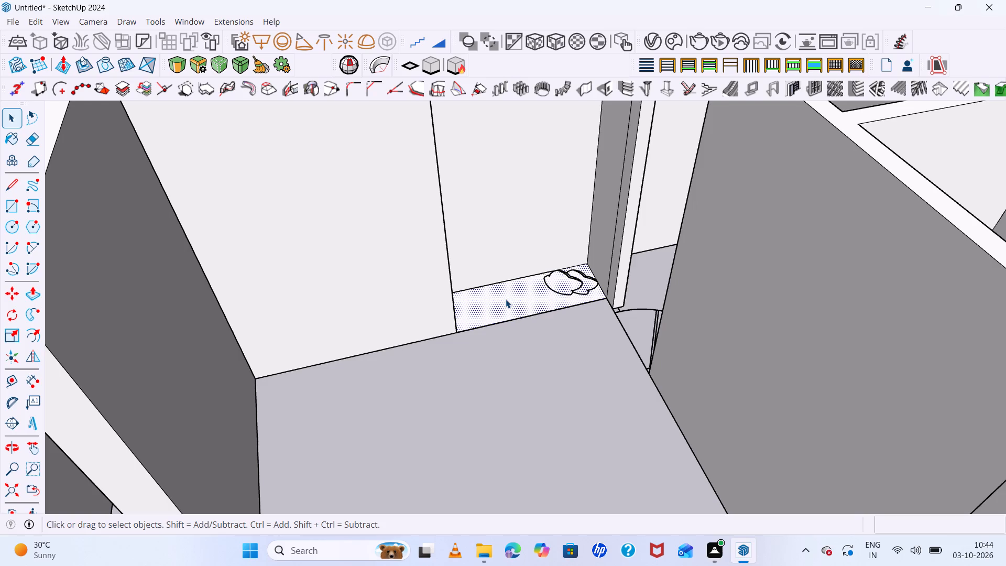
{"action": "right_click", "coordinate": [506, 299]}
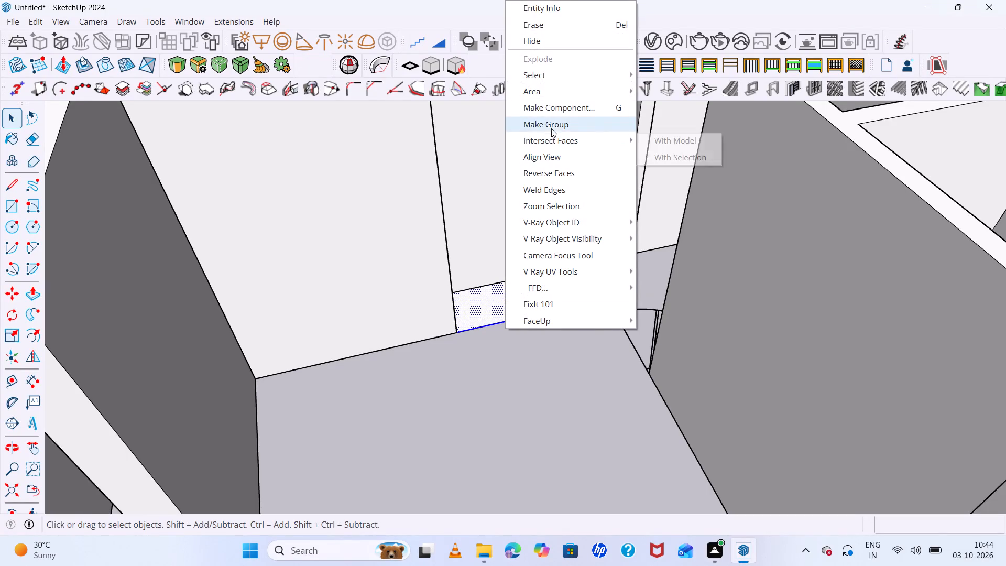
{"action": "left_click", "coordinate": [553, 125]}
Inside the new group, Push/Pull the section beside the wardrobe up about 2' 4 1/2" as a low unit.
{"action": "triple_click", "coordinate": [533, 301]}
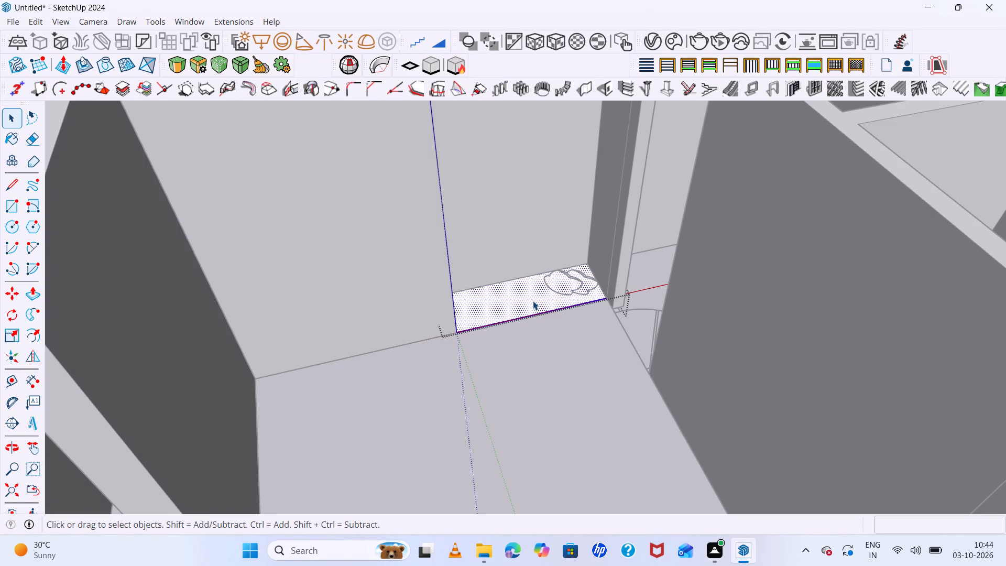
{"action": "key", "text": "p"}
{"action": "left_click_drag", "start_coordinate": [533, 301], "coordinate": [532, 294]}
{"action": "left_click_drag", "start_coordinate": [532, 290], "coordinate": [531, 286]}
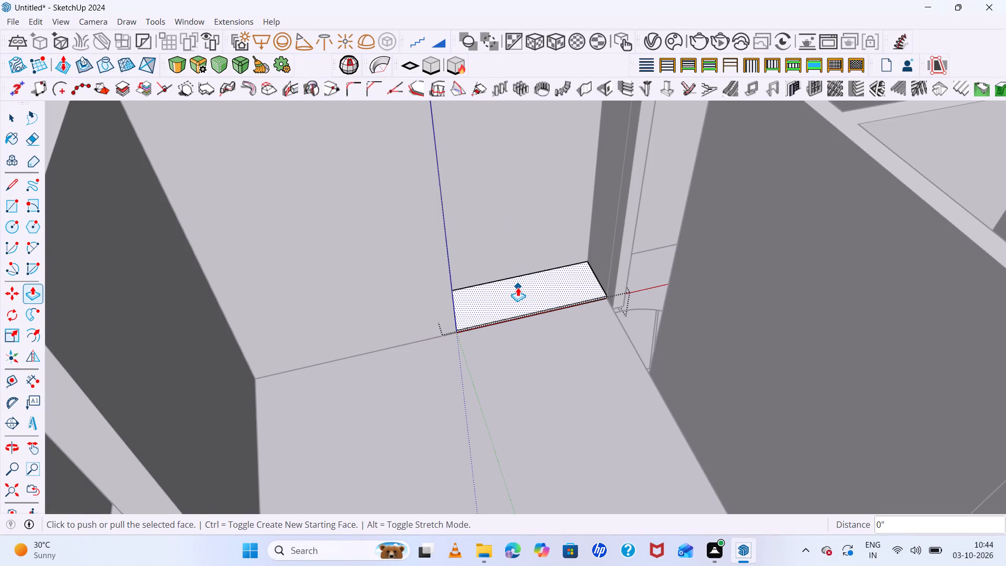
{"action": "key", "text": "ctrl+z"}
{"action": "left_click", "coordinate": [515, 302]}
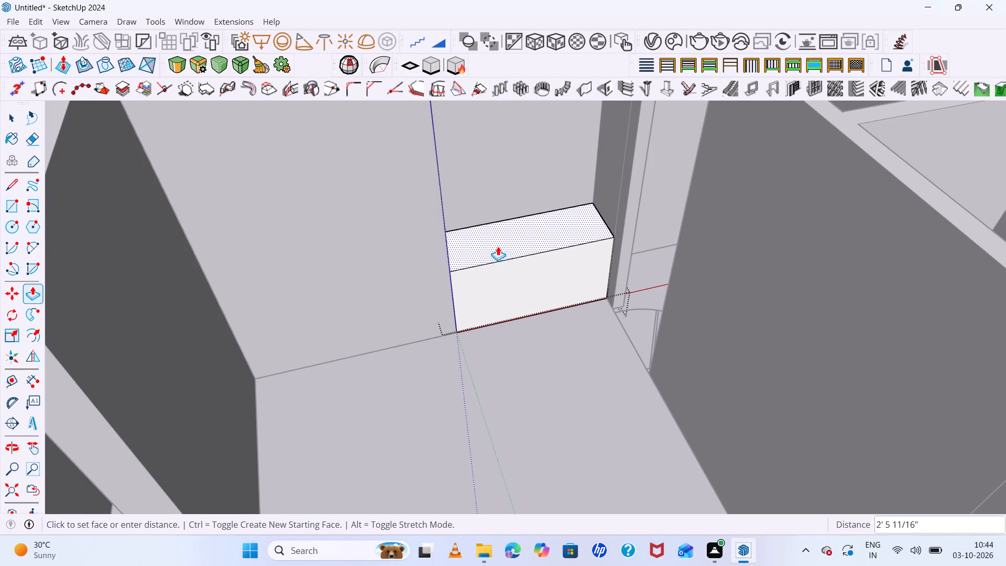
{"action": "left_click", "coordinate": [498, 246]}
Close the low unit's group and display the model's hidden back edges as dashed lines.
{"action": "middle_click_drag", "start_coordinate": [457, 335], "coordinate": [956, 391]}
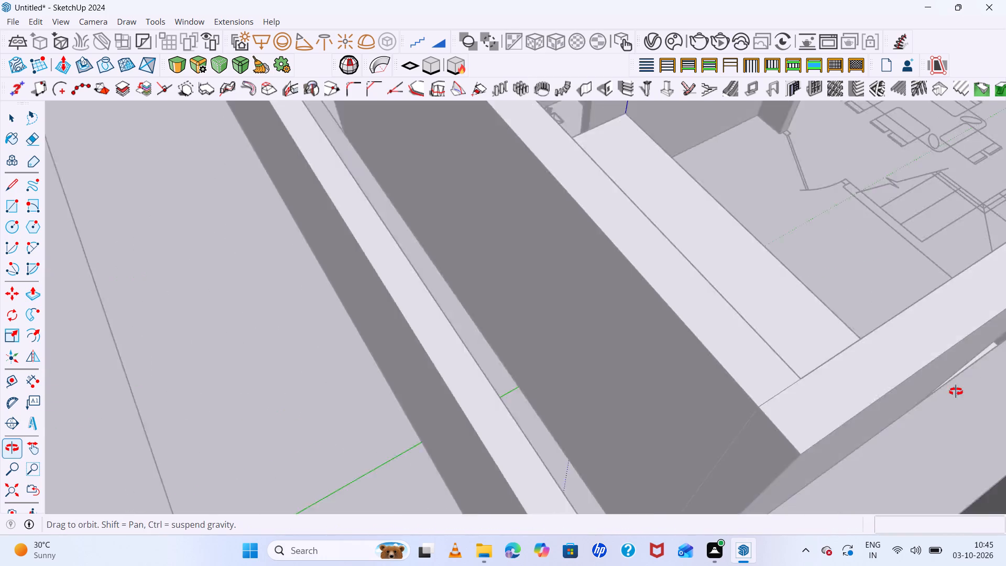
{"action": "middle_click_drag", "start_coordinate": [956, 391], "coordinate": [383, 354]}
{"action": "scroll", "coordinate": [495, 360], "scroll_direction": "down", "scroll_amount": 14}
{"action": "scroll", "coordinate": [510, 331], "scroll_direction": "down", "scroll_amount": 12}
{"action": "middle_click_drag", "start_coordinate": [468, 360], "coordinate": [978, 391]}
{"action": "scroll", "coordinate": [491, 364], "scroll_direction": "up", "scroll_amount": 6}
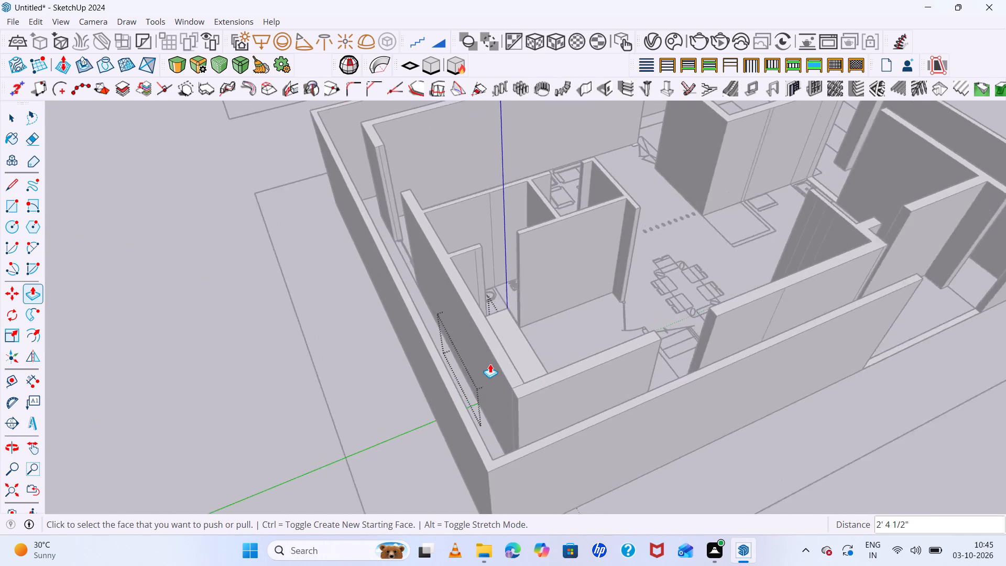
{"action": "scroll", "coordinate": [489, 360], "scroll_direction": "up", "scroll_amount": 5}
{"action": "key", "text": "space"}
{"action": "left_click", "coordinate": [640, 251]}
{"action": "key", "text": "k"}
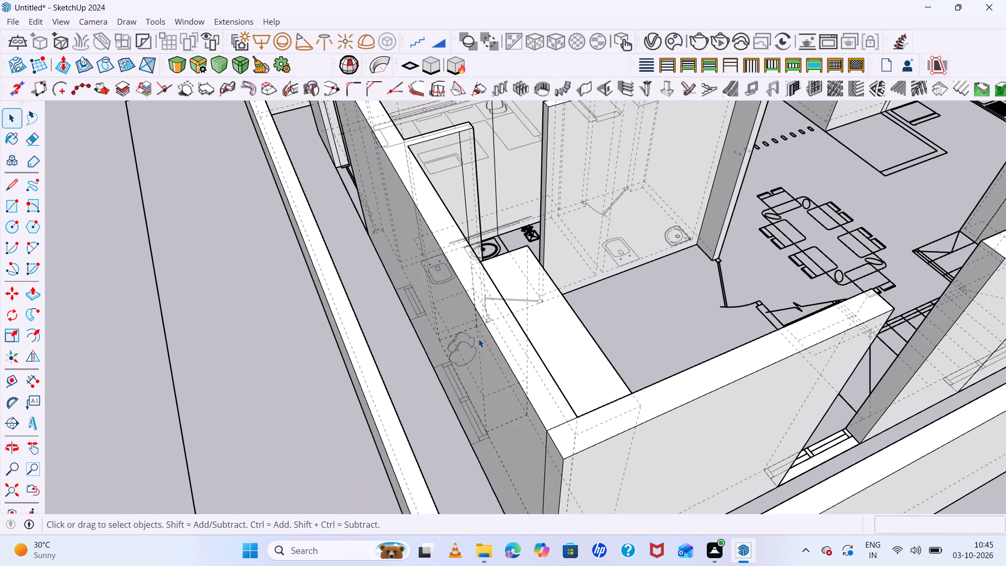
Examine the window outlines in the outer wall behind the wardrobe, the low unit and the adjoining bathroom.
{"action": "scroll", "coordinate": [447, 376], "scroll_direction": "up", "scroll_amount": 11}
{"action": "scroll", "coordinate": [519, 376], "scroll_direction": "down", "scroll_amount": 11}
{"action": "middle_click_drag", "start_coordinate": [622, 346], "coordinate": [535, 412]}
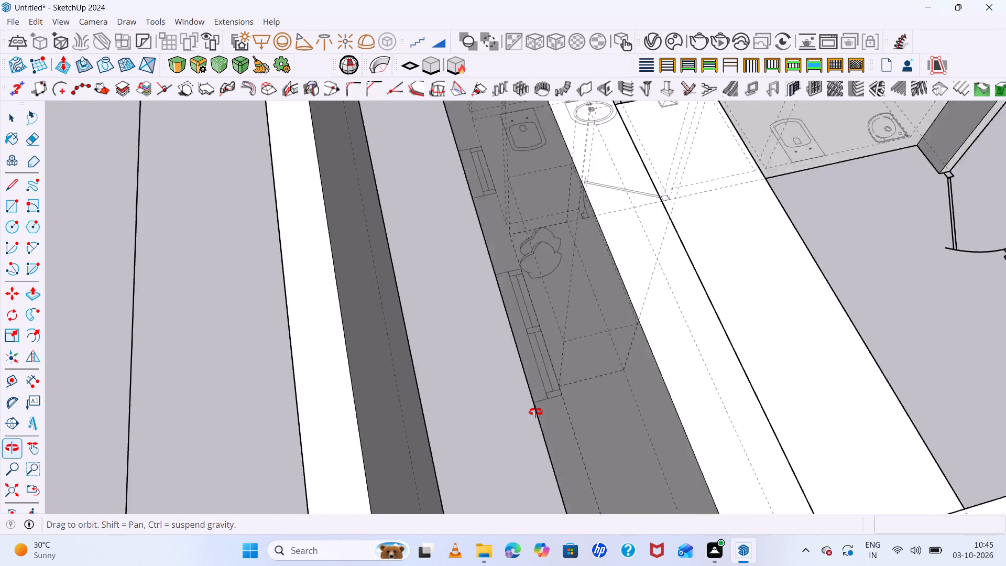
{"action": "middle_click_drag", "start_coordinate": [535, 412], "coordinate": [232, 312]}
{"action": "scroll", "coordinate": [703, 334], "scroll_direction": "down", "scroll_amount": 7}
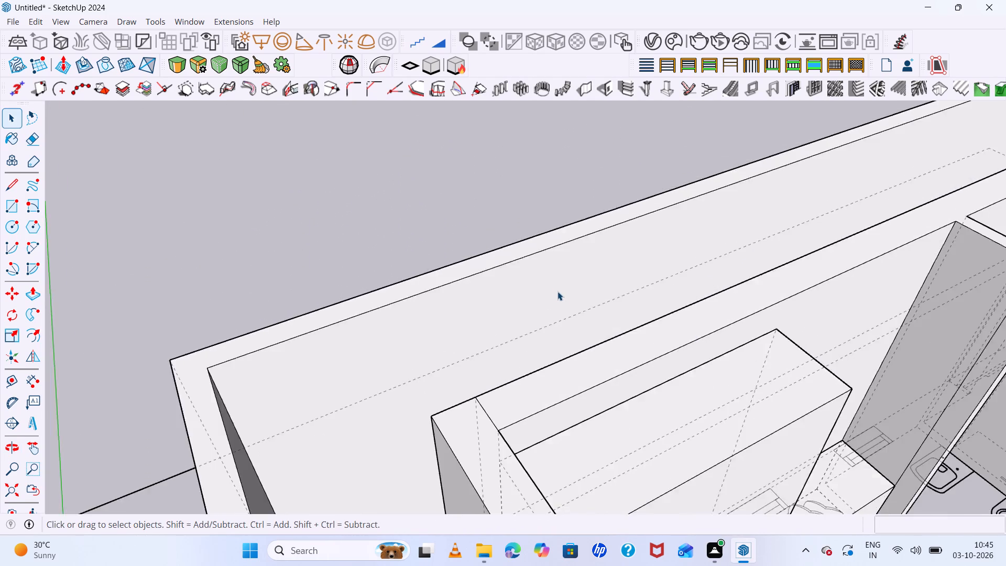
{"action": "scroll", "coordinate": [557, 291], "scroll_direction": "down", "scroll_amount": 13}
{"action": "middle_click_drag", "start_coordinate": [674, 347], "coordinate": [496, 433]}
{"action": "scroll", "coordinate": [736, 414], "scroll_direction": "up", "scroll_amount": 10}
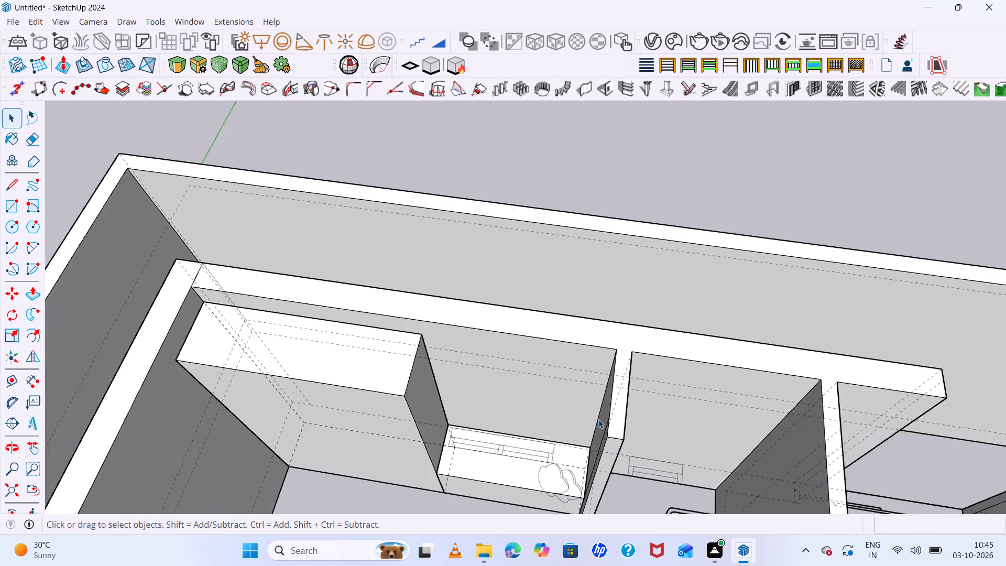
{"action": "scroll", "coordinate": [598, 419], "scroll_direction": "up", "scroll_amount": 2}
{"action": "scroll", "coordinate": [573, 351], "scroll_direction": "down", "scroll_amount": 13}
{"action": "middle_click_drag", "start_coordinate": [562, 402], "coordinate": [561, 490]}
{"action": "scroll", "coordinate": [560, 358], "scroll_direction": "up", "scroll_amount": 11}
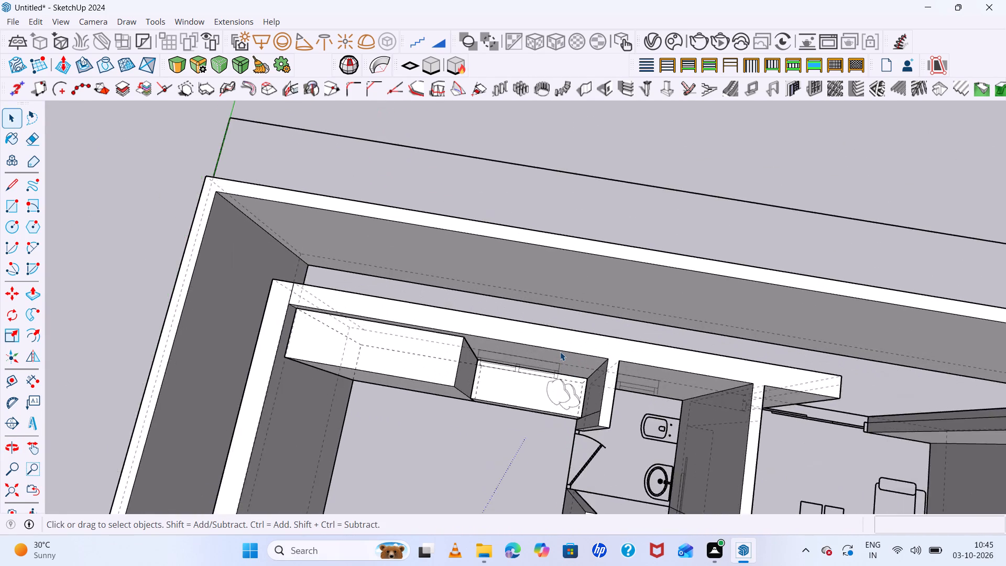
{"action": "scroll", "coordinate": [560, 352], "scroll_direction": "up", "scroll_amount": 16}
{"action": "middle_click_drag", "start_coordinate": [549, 352], "coordinate": [523, 495]}
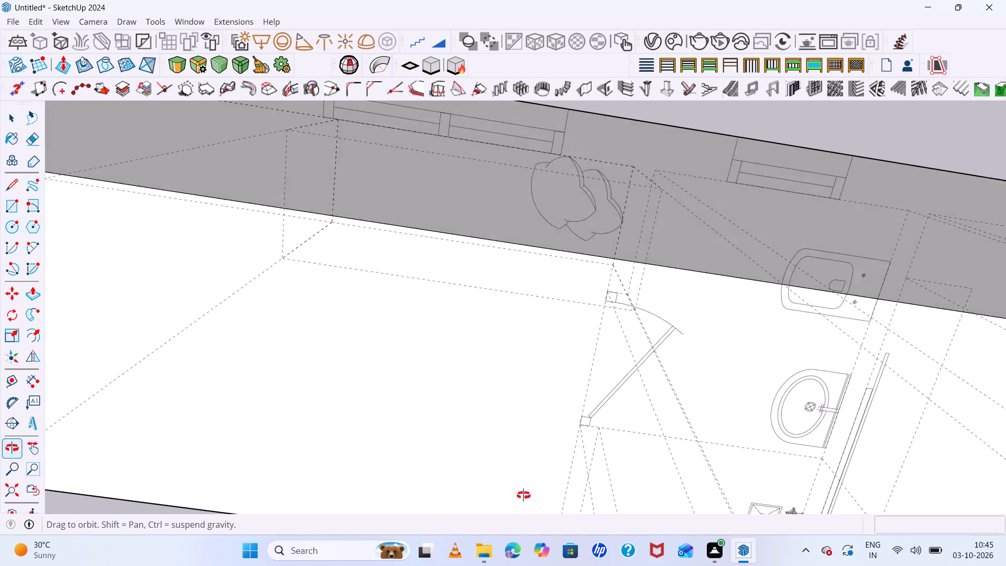
{"action": "middle_click_drag", "start_coordinate": [523, 495], "coordinate": [537, 396]}
{"action": "scroll", "coordinate": [540, 385], "scroll_direction": "down", "scroll_amount": 11}
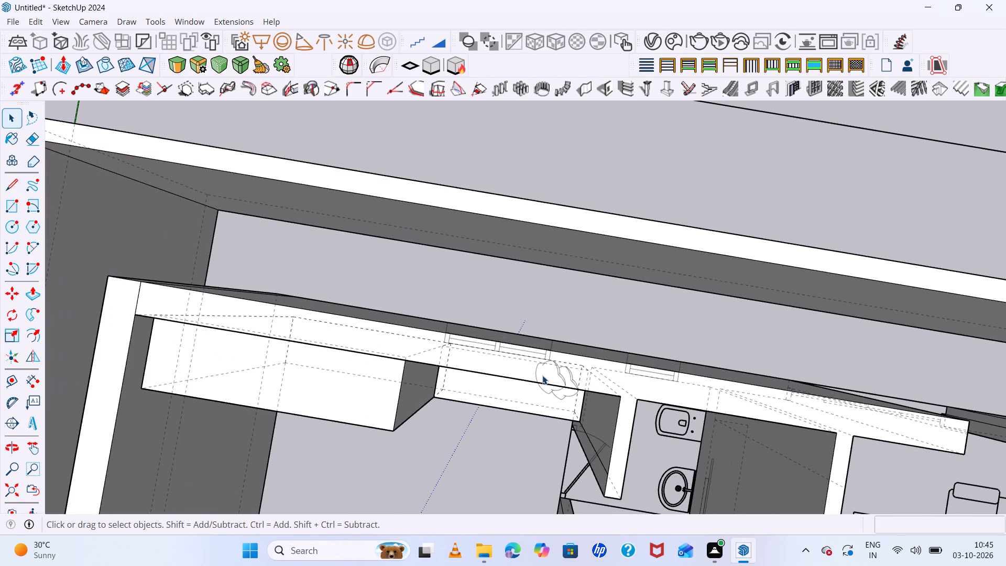
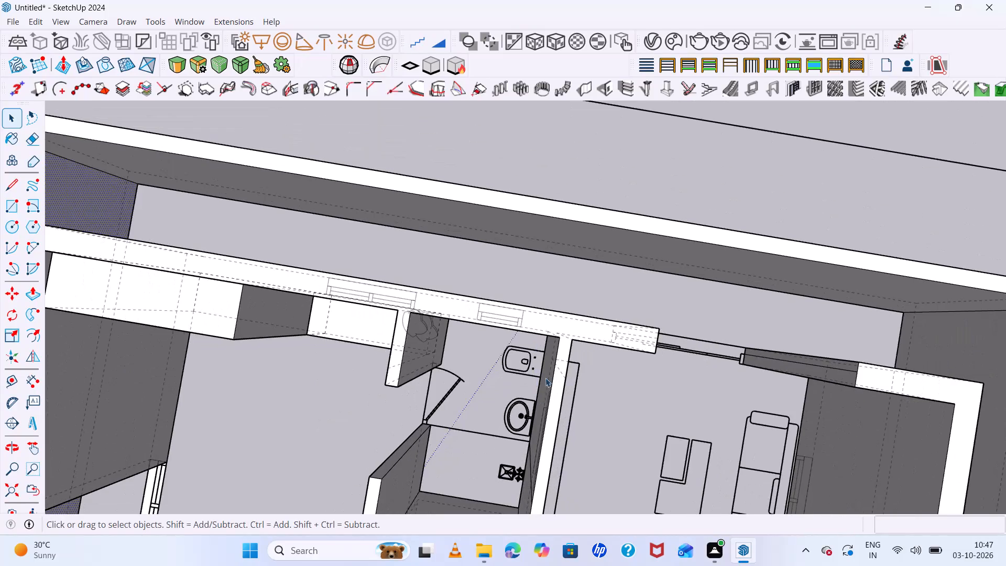
Examine the window outlines in the outer wall from around the low unit, the bathroom and the outside passage.
{"action": "middle_click_drag", "start_coordinate": [549, 373], "coordinate": [688, 340]}
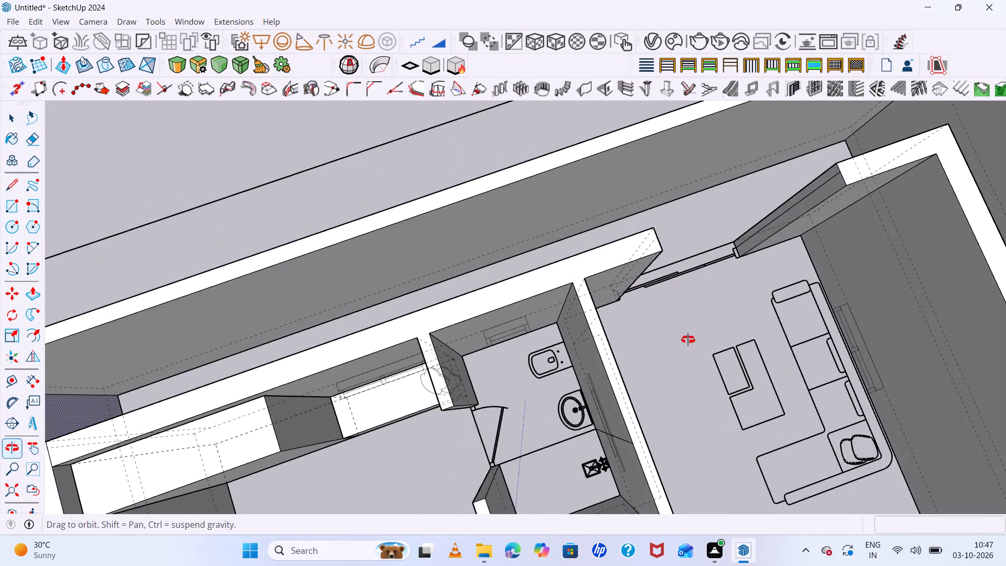
{"action": "middle_click_drag", "start_coordinate": [688, 340], "coordinate": [663, 255]}
{"action": "scroll", "coordinate": [281, 426], "scroll_direction": "up", "scroll_amount": 13}
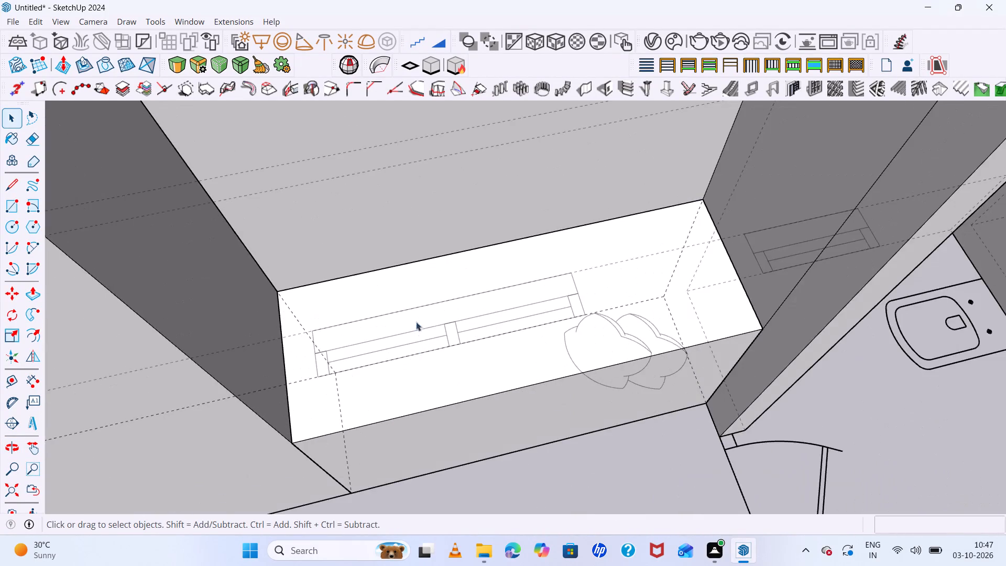
{"action": "middle_click_drag", "start_coordinate": [416, 322], "coordinate": [257, 372]}
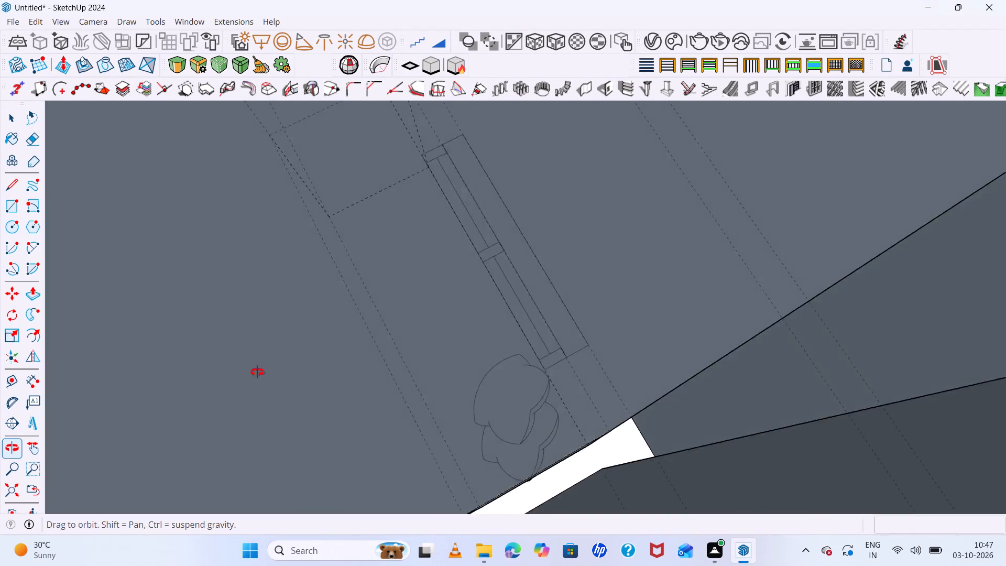
{"action": "middle_click_drag", "start_coordinate": [257, 372], "coordinate": [147, 360]}
{"action": "scroll", "coordinate": [256, 351], "scroll_direction": "down", "scroll_amount": 20}
{"action": "scroll", "coordinate": [256, 351], "scroll_direction": "down", "scroll_amount": 2}
{"action": "scroll", "coordinate": [547, 364], "scroll_direction": "down", "scroll_amount": 13}
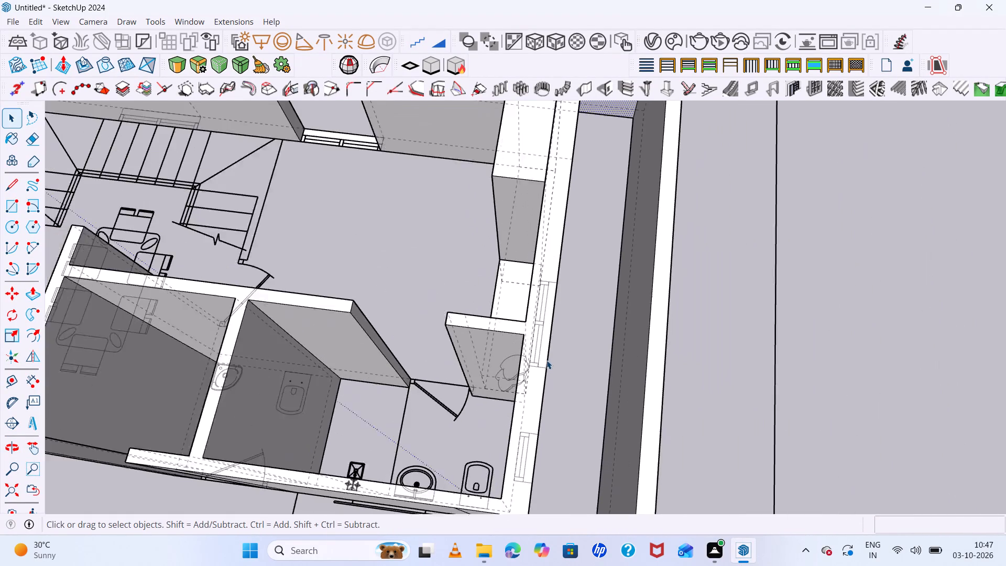
{"action": "scroll", "coordinate": [546, 360], "scroll_direction": "down", "scroll_amount": 1}
{"action": "middle_click_drag", "start_coordinate": [590, 398], "coordinate": [448, 306]}
{"action": "middle_click_drag", "start_coordinate": [490, 328], "coordinate": [543, 366]}
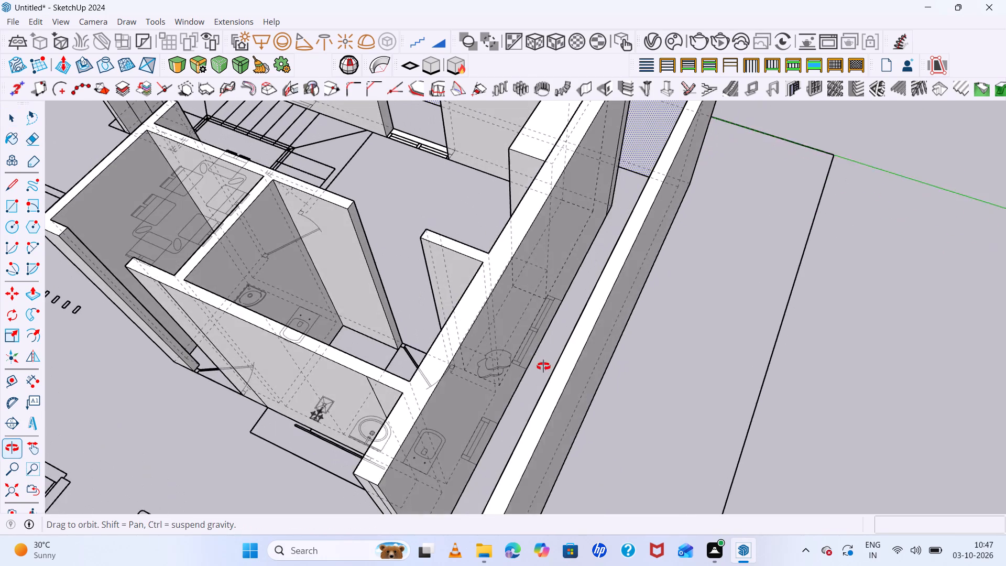
{"action": "middle_click_drag", "start_coordinate": [543, 366], "coordinate": [552, 373]}
Turn off the dashed display of the model's hidden back edges.
{"action": "key", "text": "space"}
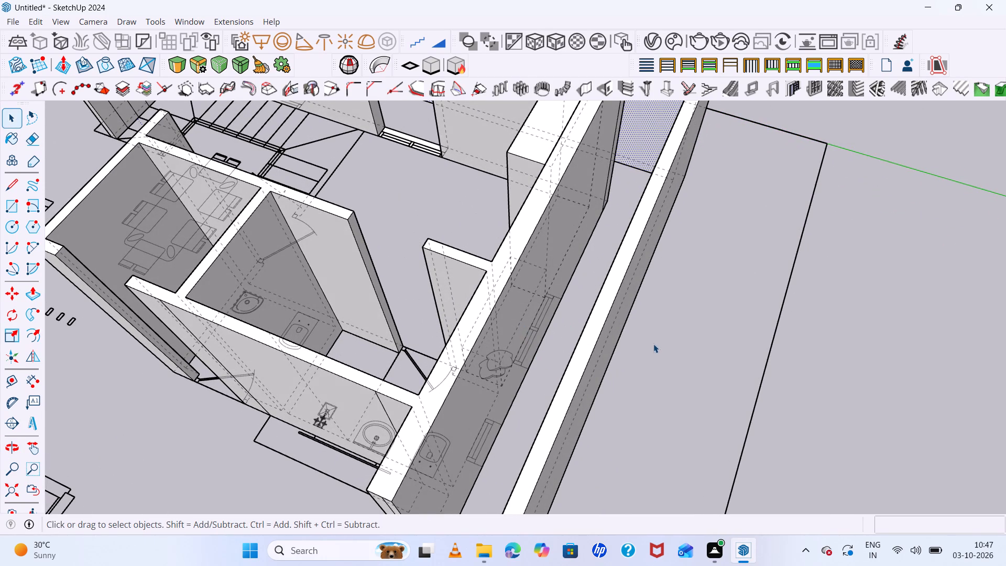
{"action": "key", "text": "k"}
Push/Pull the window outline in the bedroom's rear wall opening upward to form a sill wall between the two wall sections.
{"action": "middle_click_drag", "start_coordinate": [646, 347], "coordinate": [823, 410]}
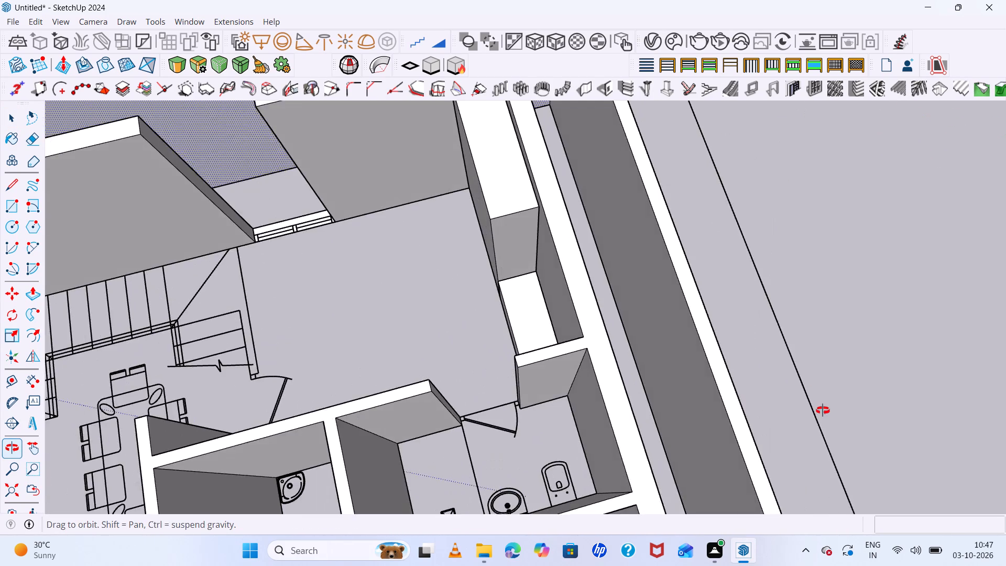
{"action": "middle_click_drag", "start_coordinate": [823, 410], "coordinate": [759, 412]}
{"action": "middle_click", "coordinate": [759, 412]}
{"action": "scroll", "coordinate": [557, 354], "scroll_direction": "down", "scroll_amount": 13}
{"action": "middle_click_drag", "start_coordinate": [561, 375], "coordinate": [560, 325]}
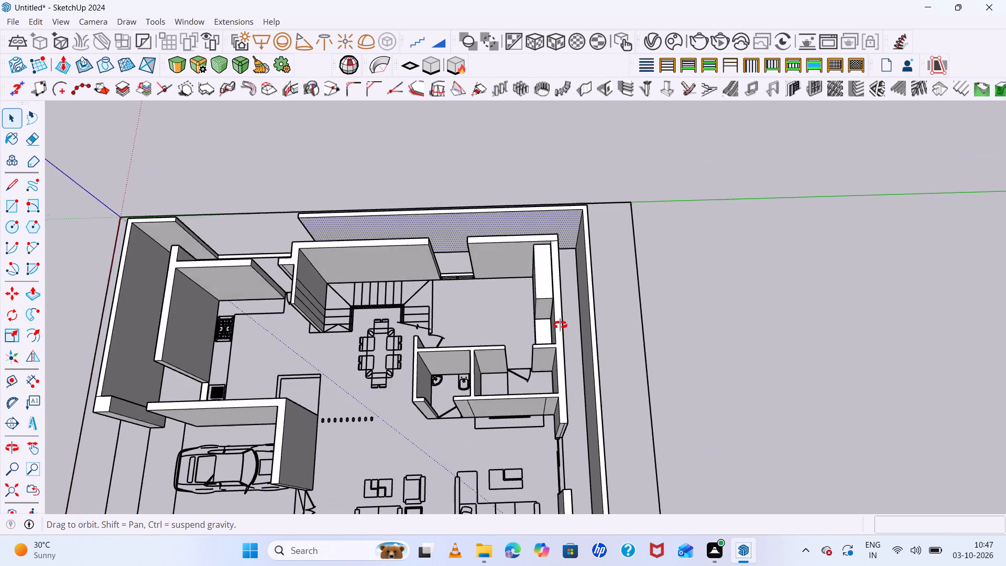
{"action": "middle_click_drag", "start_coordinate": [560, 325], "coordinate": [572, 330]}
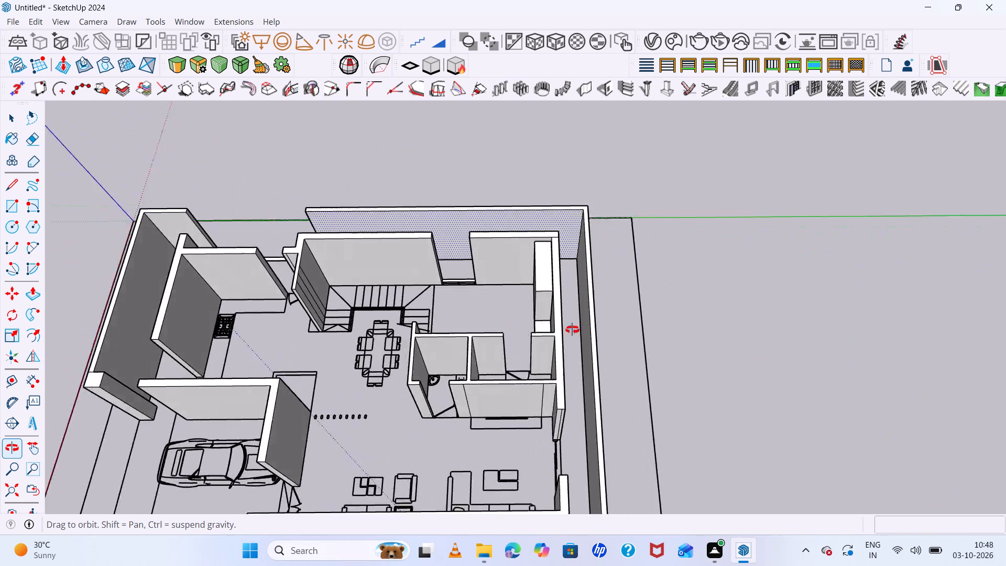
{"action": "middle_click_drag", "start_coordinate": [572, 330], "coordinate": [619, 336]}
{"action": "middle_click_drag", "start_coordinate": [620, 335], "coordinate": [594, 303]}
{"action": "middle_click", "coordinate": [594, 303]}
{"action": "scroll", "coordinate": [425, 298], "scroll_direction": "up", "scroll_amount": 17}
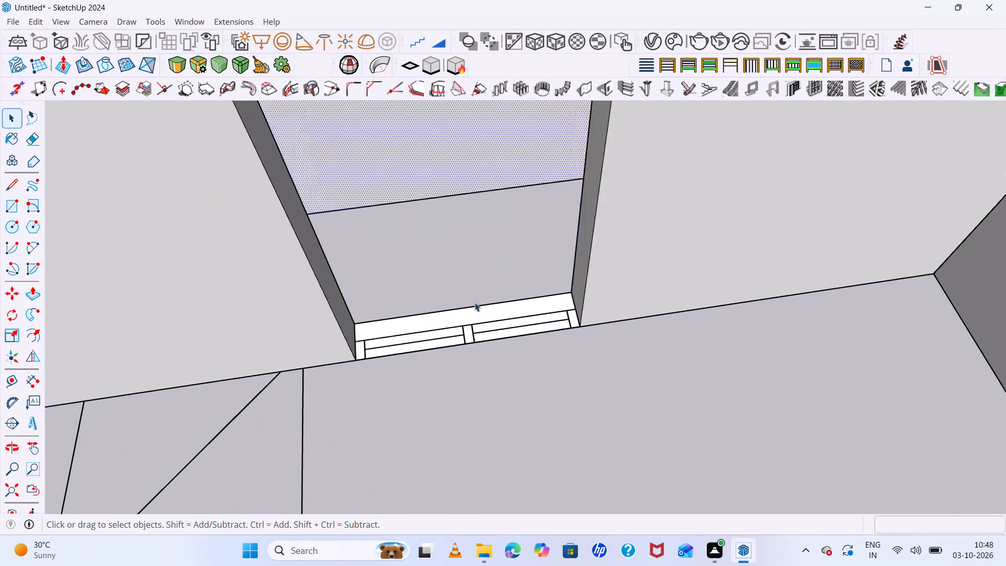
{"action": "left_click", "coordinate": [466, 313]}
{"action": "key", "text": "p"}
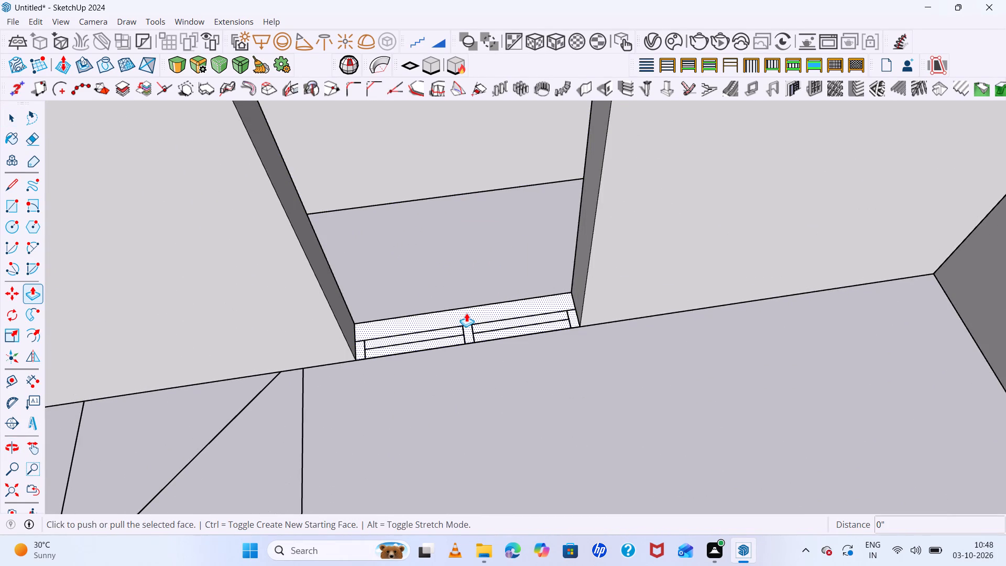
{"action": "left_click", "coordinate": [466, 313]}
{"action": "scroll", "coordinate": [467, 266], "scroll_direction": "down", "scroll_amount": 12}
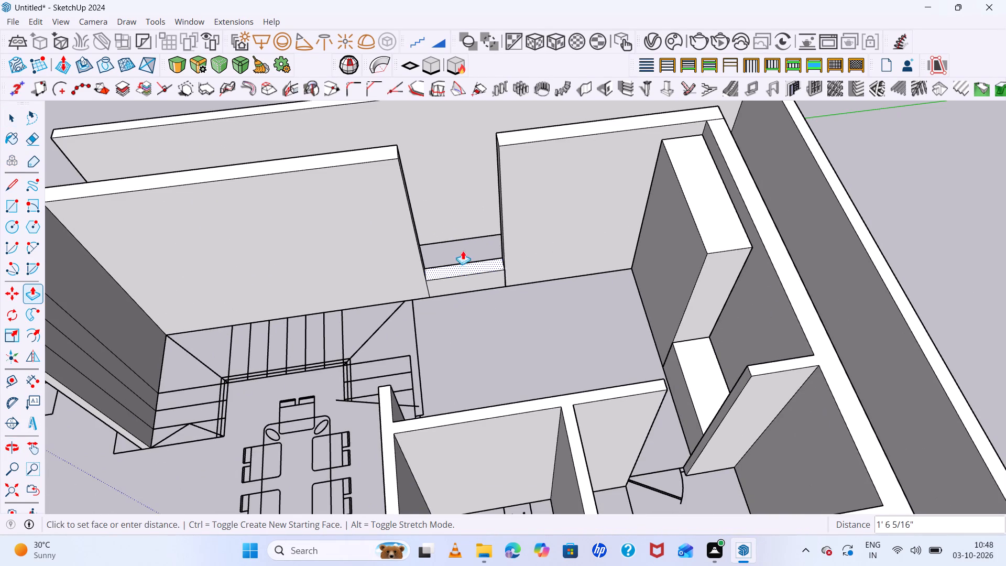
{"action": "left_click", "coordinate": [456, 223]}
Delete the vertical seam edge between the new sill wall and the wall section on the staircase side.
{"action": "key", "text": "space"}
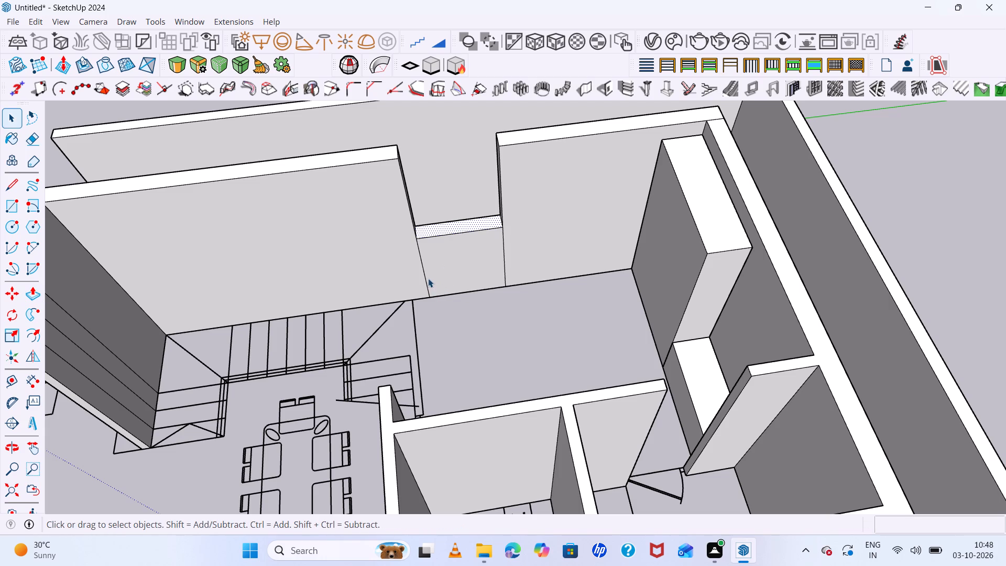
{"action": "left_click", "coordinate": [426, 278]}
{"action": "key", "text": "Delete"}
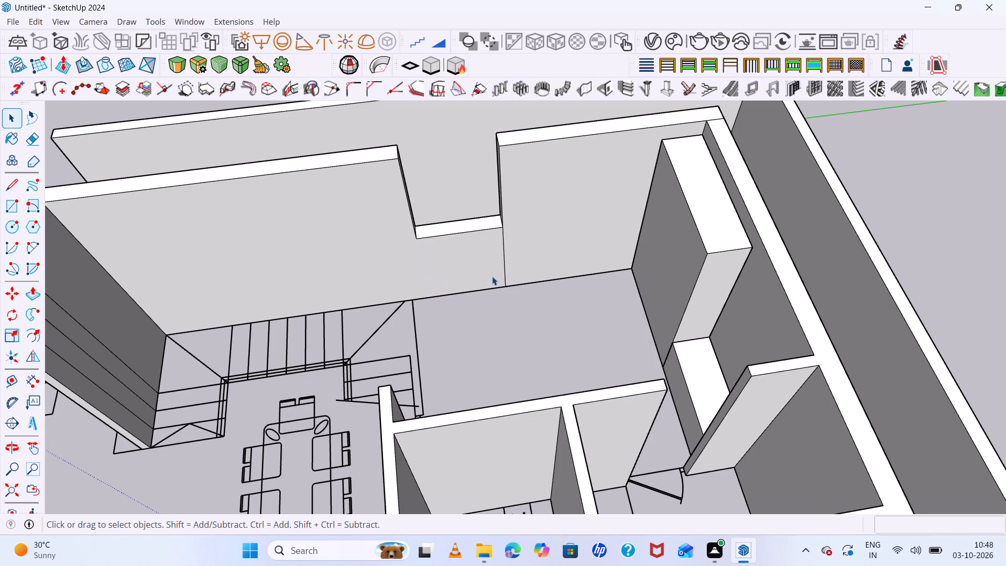
Undo the sill wall and all earlier modelling back to the flat imported floor-plan component.
{"action": "key", "text": "ctrl+z"}
{"action": "key", "text": "ctrl+z"}
{"action": "key", "text": "ctrl+z"}
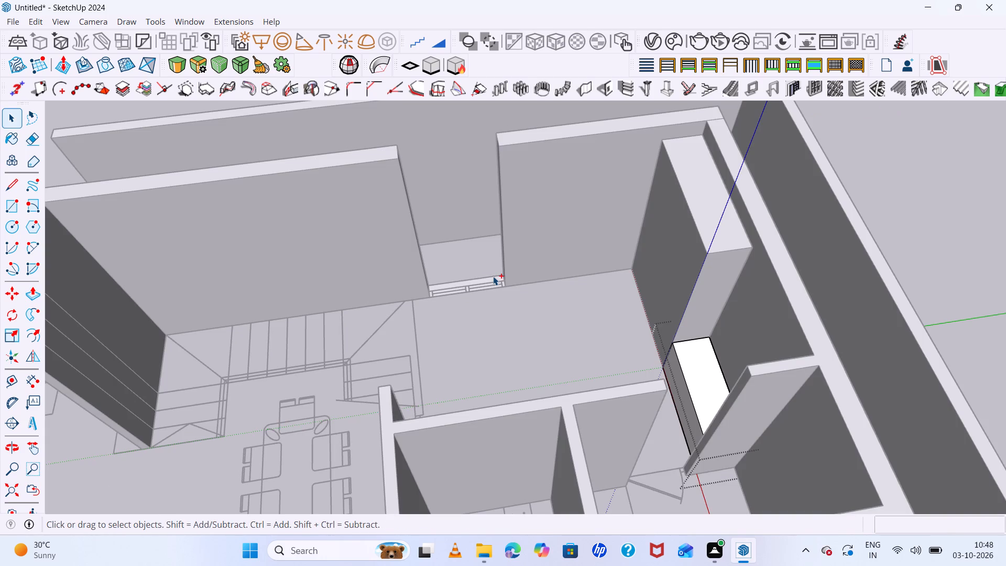
{"action": "key", "text": "ctrl+z"}
{"action": "key", "text": "ctrl+z"}
{"action": "key", "text": "ctrl+z"}
{"action": "key", "text": "ctrl+z"}
{"action": "key", "text": "ctrl+z"}
{"action": "key", "text": "ctrl+z"}
{"action": "key", "text": "ctrl+z"}
{"action": "key", "text": "ctrl+z"}
{"action": "key", "text": "ctrl+z"}
{"action": "key", "text": "ctrl+z"}
{"action": "key", "text": "ctrl+z"}
{"action": "key", "text": "ctrl+z"}
{"action": "key", "text": "ctrl+z"}
{"action": "key", "text": "ctrl+z"}
{"action": "key", "text": "ctrl+z"}
{"action": "key", "text": "ctrl+z"}
{"action": "key", "text": "ctrl+z"}
{"action": "key", "text": "ctrl+z"}
{"action": "key", "text": "ctrl+z"}
{"action": "key", "text": "ctrl+z"}
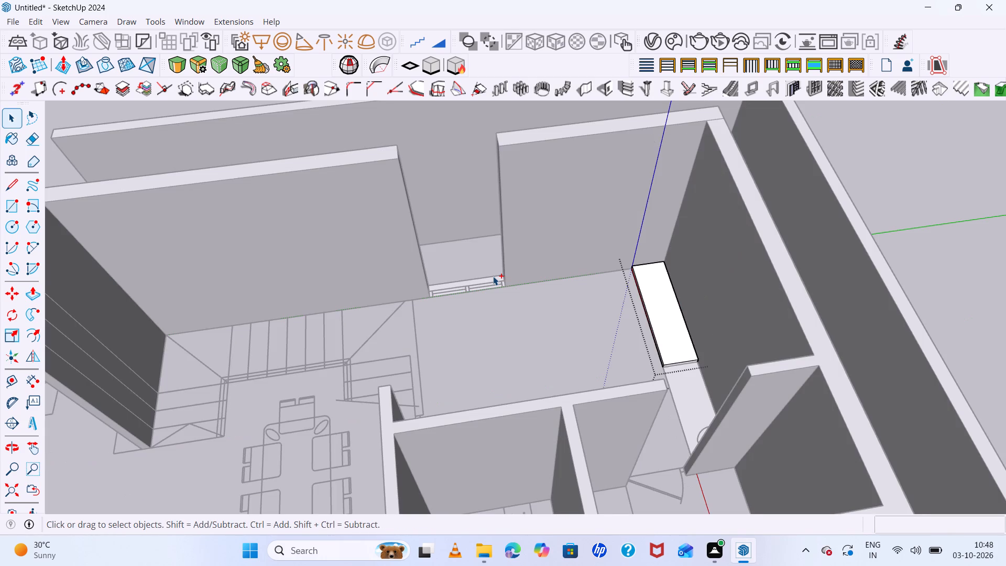
{"action": "key", "text": "ctrl+z"}
{"action": "key", "text": "ctrl+z"}
{"action": "key", "text": "ctrl+z"}
{"action": "key", "text": "ctrl+z"}
{"action": "key", "text": "ctrl+z"}
{"action": "key", "text": "ctrl+z"}
{"action": "key", "text": "ctrl+z"}
{"action": "key", "text": "ctrl+z"}
{"action": "key", "text": "ctrl+z"}
{"action": "key", "text": "ctrl+z"}
{"action": "key", "text": "ctrl+z"}
{"action": "key", "text": "ctrl+z"}
{"action": "key", "text": "ctrl+z"}
{"action": "key", "text": "ctrl+z"}
{"action": "key", "text": "ctrl+z"}
{"action": "key", "text": "ctrl+z"}
{"action": "key", "text": "ctrl+z"}
{"action": "key", "text": "ctrl+z"}
{"action": "key", "text": "ctrl+z"}
{"action": "key", "text": "ctrl+z"}
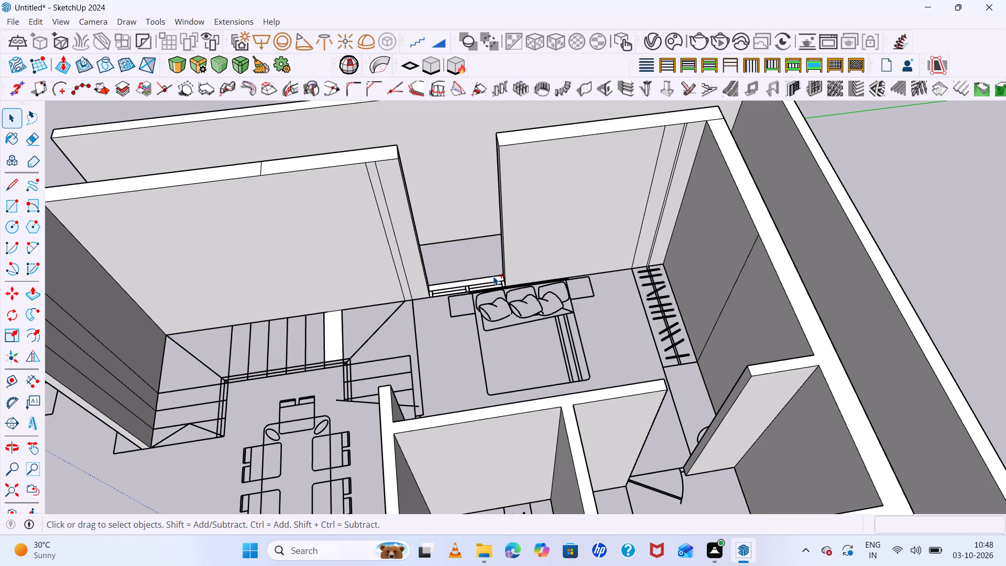
{"action": "key", "text": "ctrl+z"}
Select the imported component holding the three floor plans and explode it.
{"action": "scroll", "coordinate": [493, 276], "scroll_direction": "down", "scroll_amount": 9}
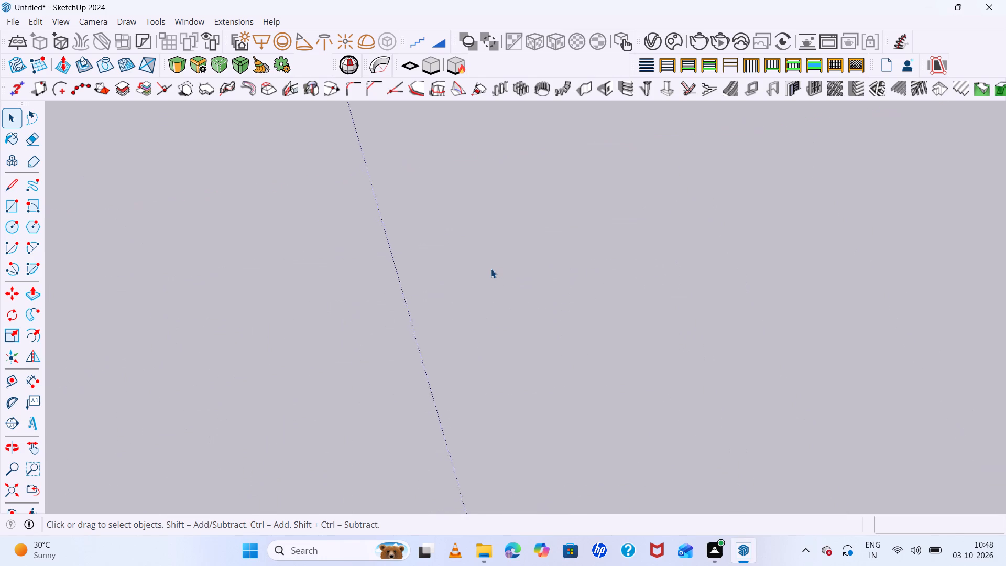
{"action": "scroll", "coordinate": [491, 269], "scroll_direction": "down", "scroll_amount": 19}
{"action": "scroll", "coordinate": [492, 263], "scroll_direction": "down", "scroll_amount": 19}
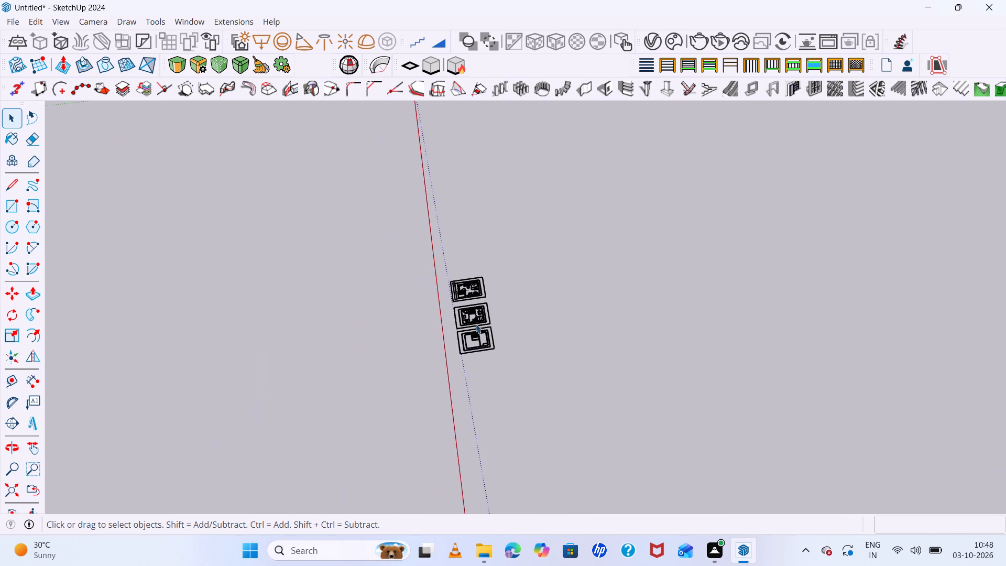
{"action": "middle_click_drag", "start_coordinate": [456, 368], "coordinate": [830, 419]}
{"action": "scroll", "coordinate": [614, 384], "scroll_direction": "up", "scroll_amount": 6}
{"action": "left_click_drag", "start_coordinate": [601, 304], "coordinate": [281, 407]}
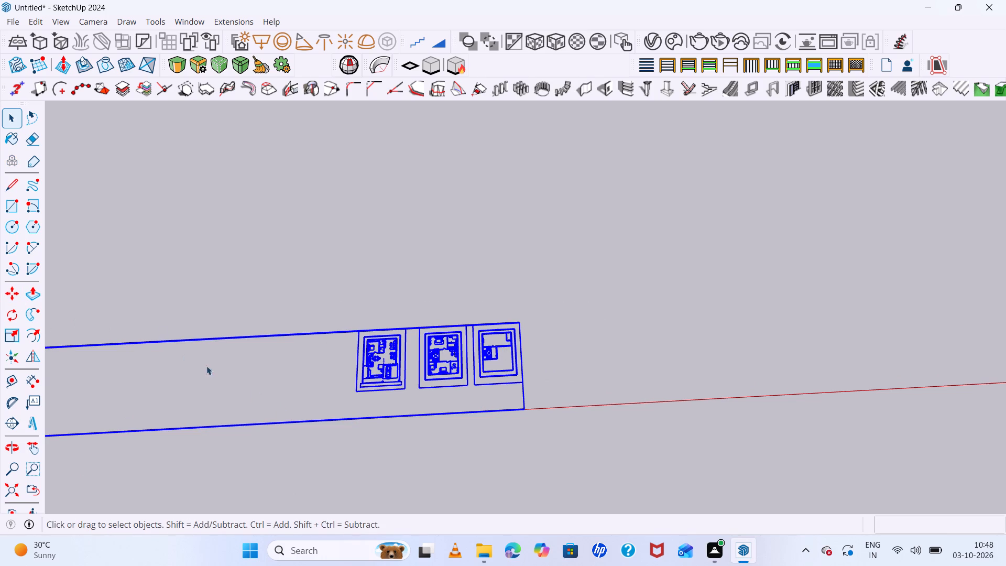
{"action": "right_click", "coordinate": [356, 379]}
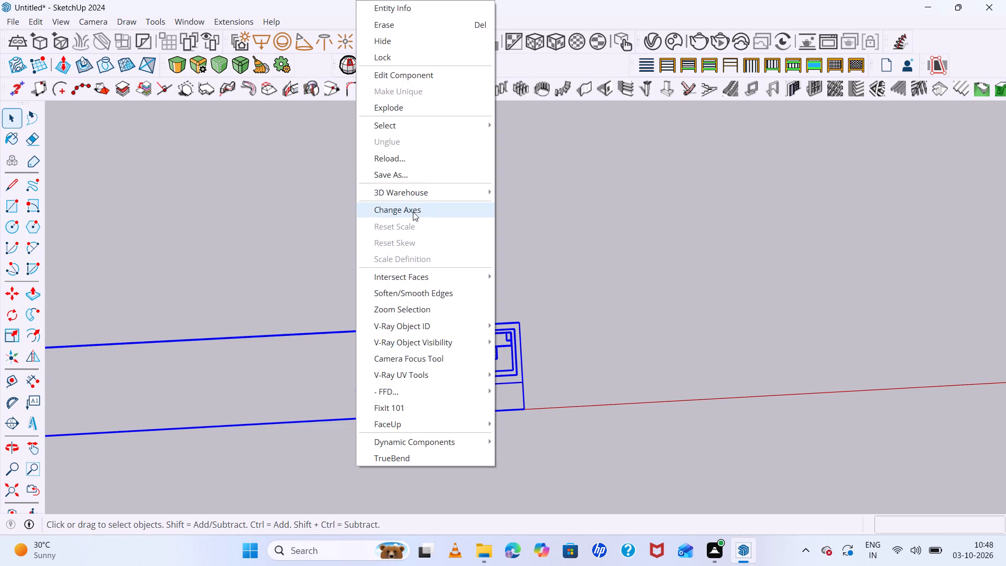
{"action": "left_click", "coordinate": [429, 104]}
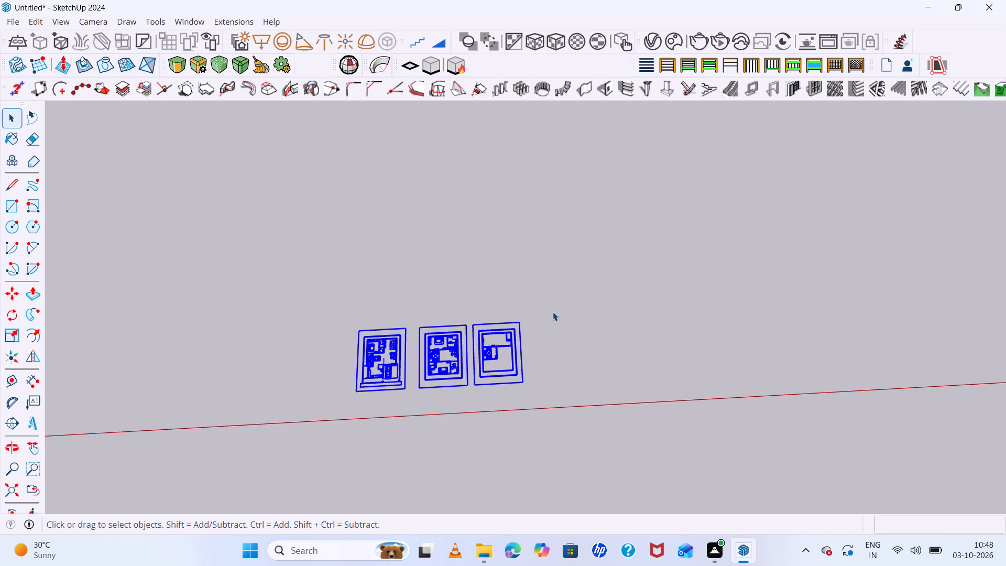
Place the drawing axes at the first plan's outer front corner, red along its front boundary and green along its side, and deselect everything.
{"action": "left_click", "coordinate": [6, 360]}
{"action": "scroll", "coordinate": [339, 405], "scroll_direction": "up", "scroll_amount": 5}
{"action": "scroll", "coordinate": [388, 386], "scroll_direction": "up", "scroll_amount": 11}
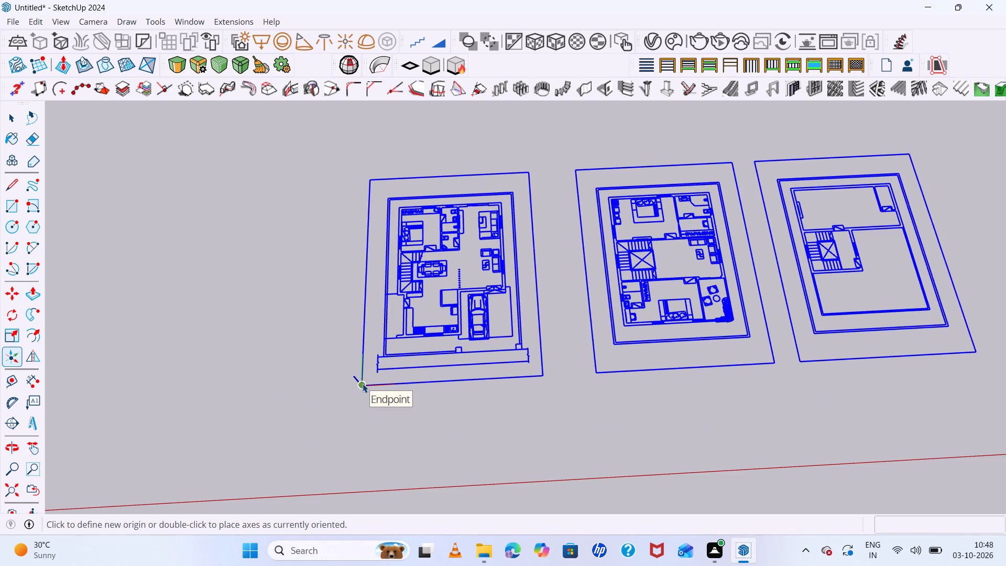
{"action": "left_click", "coordinate": [363, 384]}
{"action": "left_click", "coordinate": [388, 388]}
{"action": "middle_click_drag", "start_coordinate": [360, 383], "coordinate": [485, 378]}
{"action": "middle_click", "coordinate": [486, 377]}
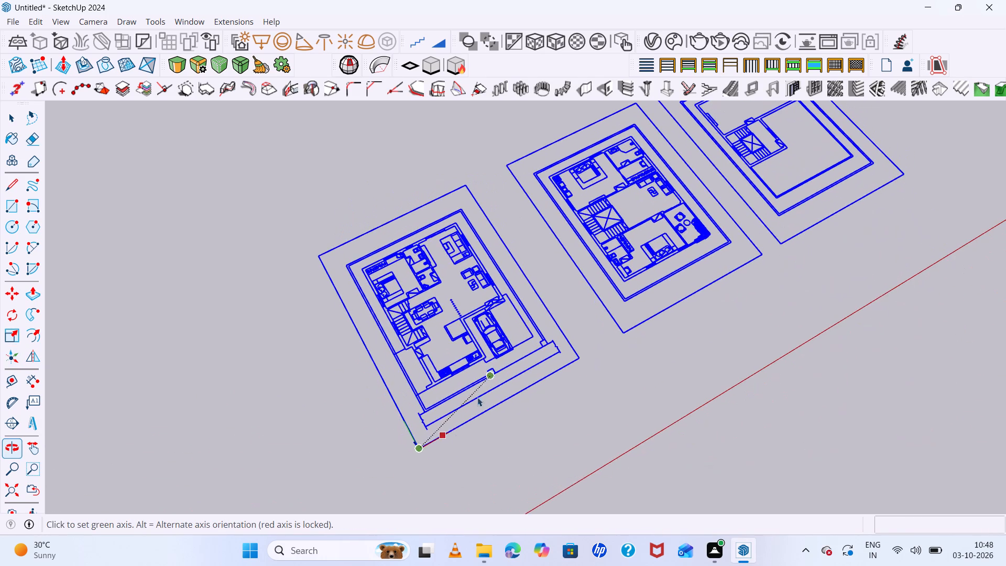
{"action": "scroll", "coordinate": [397, 450], "scroll_direction": "up", "scroll_amount": 4}
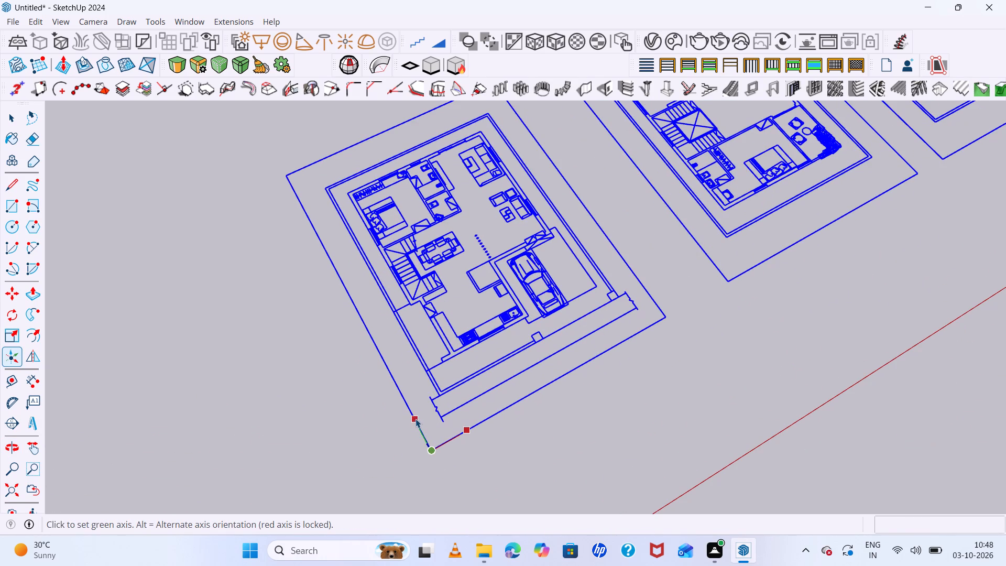
{"action": "left_click", "coordinate": [415, 419]}
{"action": "scroll", "coordinate": [358, 405], "scroll_direction": "down", "scroll_amount": 20}
{"action": "scroll", "coordinate": [358, 405], "scroll_direction": "down", "scroll_amount": 5}
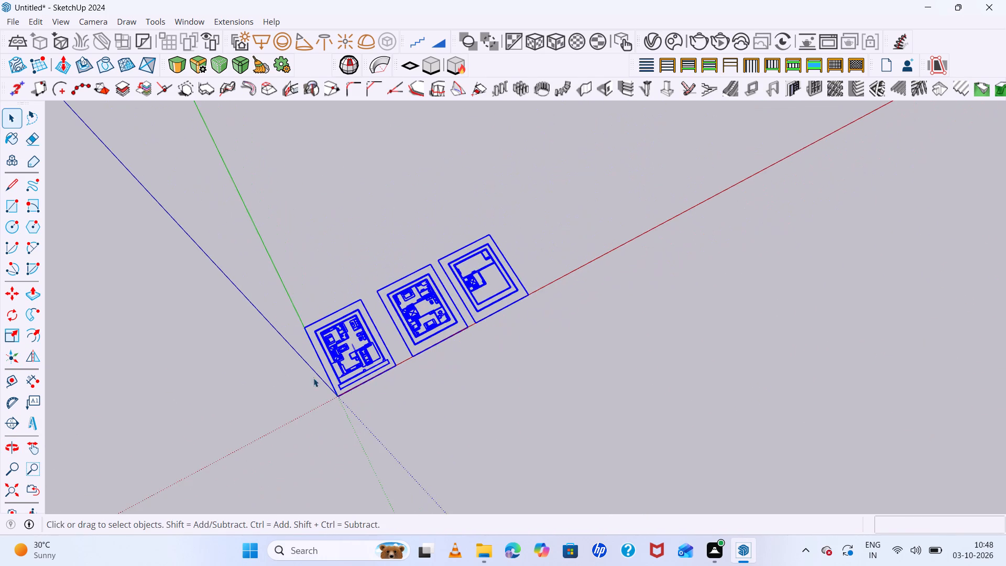
{"action": "middle_click_drag", "start_coordinate": [522, 408], "coordinate": [392, 403]}
{"action": "middle_click", "coordinate": [392, 403]}
{"action": "scroll", "coordinate": [362, 195], "scroll_direction": "up", "scroll_amount": 7}
{"action": "scroll", "coordinate": [362, 293], "scroll_direction": "up", "scroll_amount": 5}
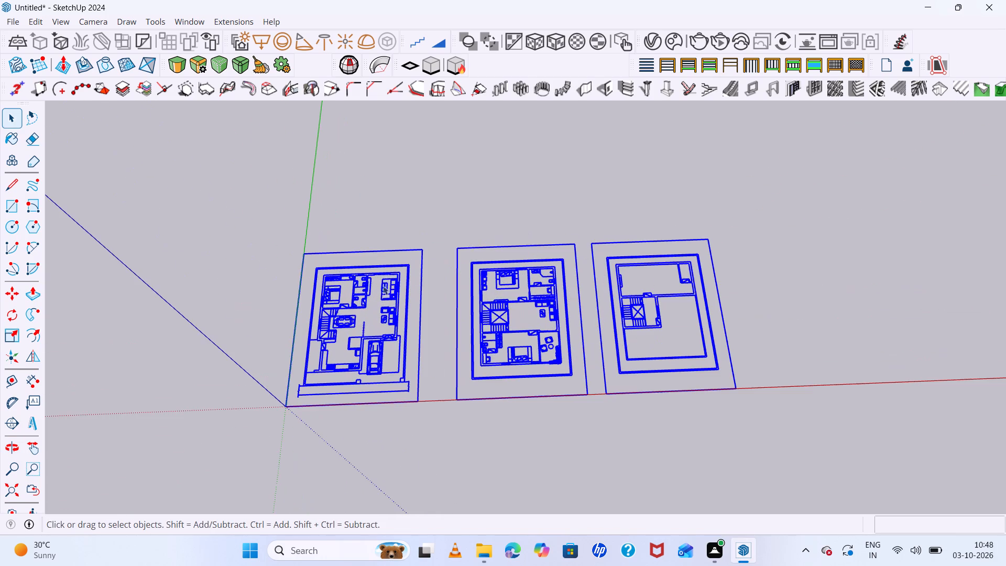
{"action": "key", "text": "space"}
{"action": "double_click", "coordinate": [468, 220]}
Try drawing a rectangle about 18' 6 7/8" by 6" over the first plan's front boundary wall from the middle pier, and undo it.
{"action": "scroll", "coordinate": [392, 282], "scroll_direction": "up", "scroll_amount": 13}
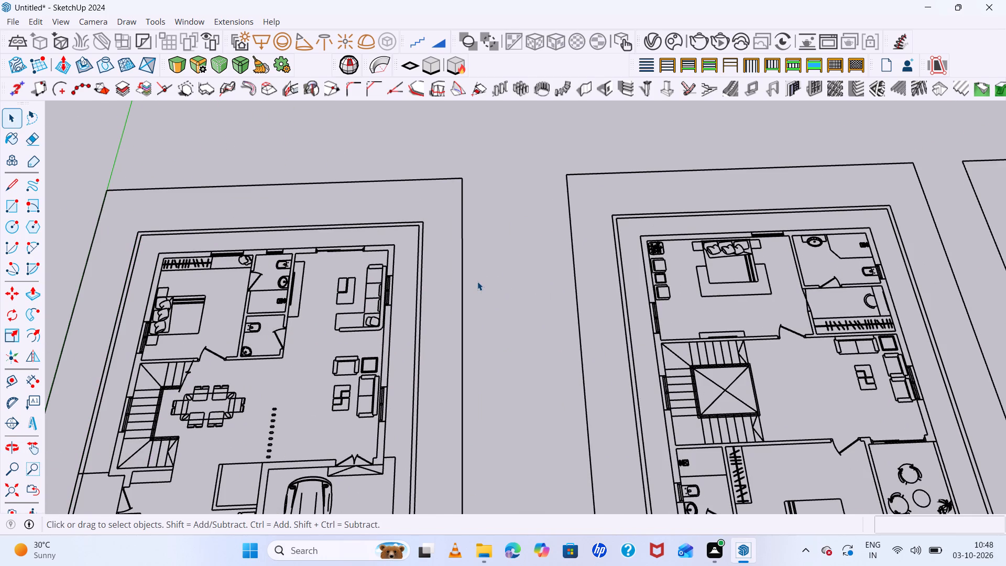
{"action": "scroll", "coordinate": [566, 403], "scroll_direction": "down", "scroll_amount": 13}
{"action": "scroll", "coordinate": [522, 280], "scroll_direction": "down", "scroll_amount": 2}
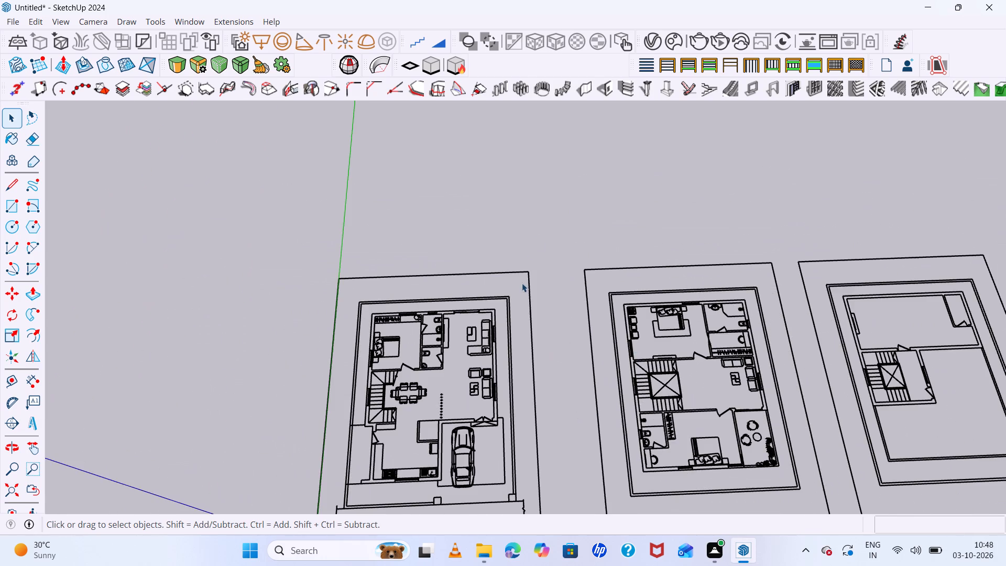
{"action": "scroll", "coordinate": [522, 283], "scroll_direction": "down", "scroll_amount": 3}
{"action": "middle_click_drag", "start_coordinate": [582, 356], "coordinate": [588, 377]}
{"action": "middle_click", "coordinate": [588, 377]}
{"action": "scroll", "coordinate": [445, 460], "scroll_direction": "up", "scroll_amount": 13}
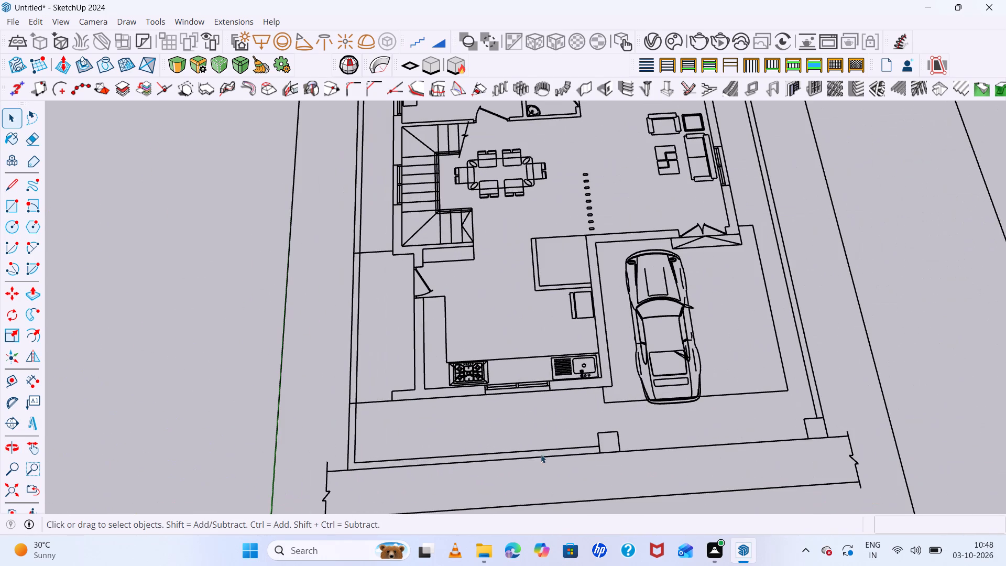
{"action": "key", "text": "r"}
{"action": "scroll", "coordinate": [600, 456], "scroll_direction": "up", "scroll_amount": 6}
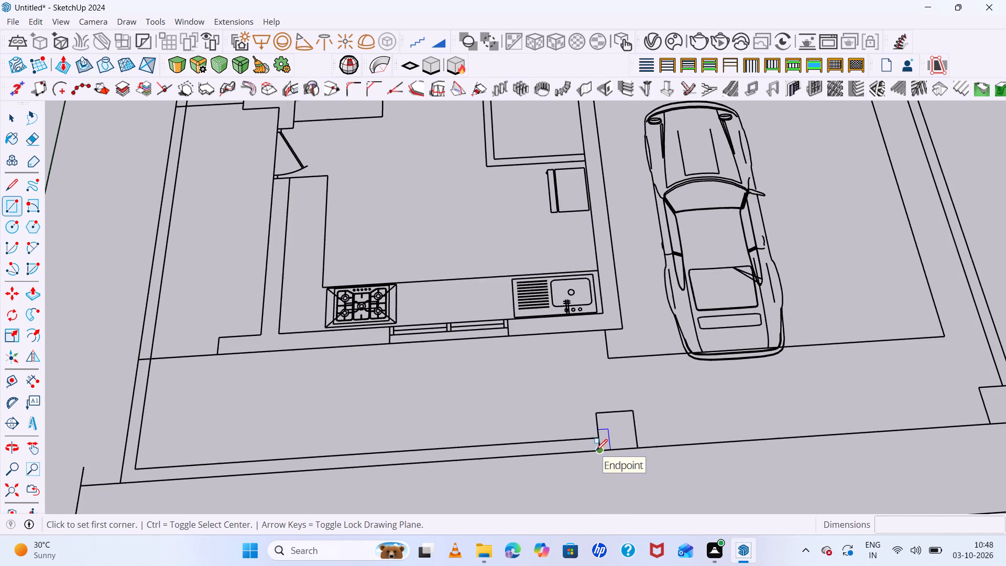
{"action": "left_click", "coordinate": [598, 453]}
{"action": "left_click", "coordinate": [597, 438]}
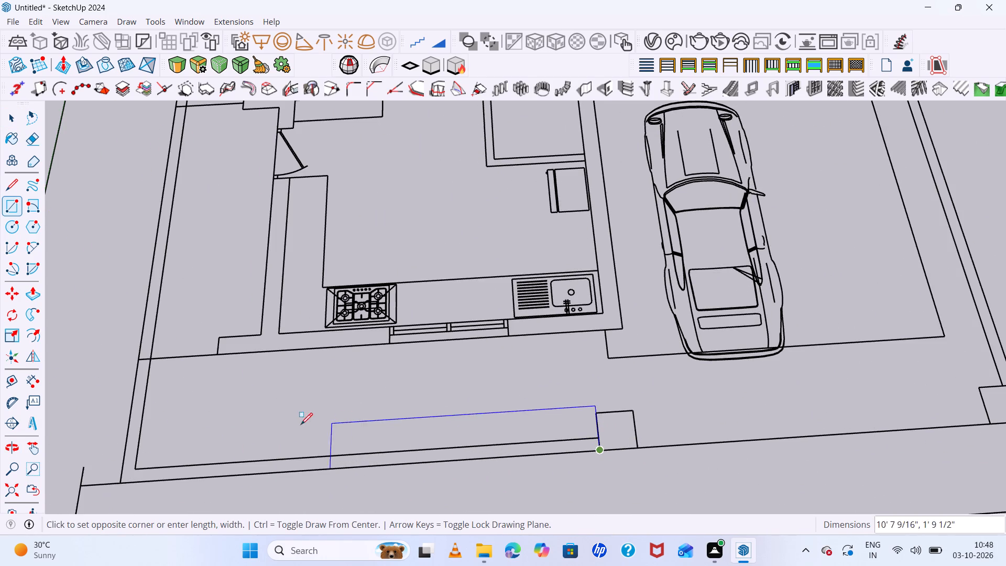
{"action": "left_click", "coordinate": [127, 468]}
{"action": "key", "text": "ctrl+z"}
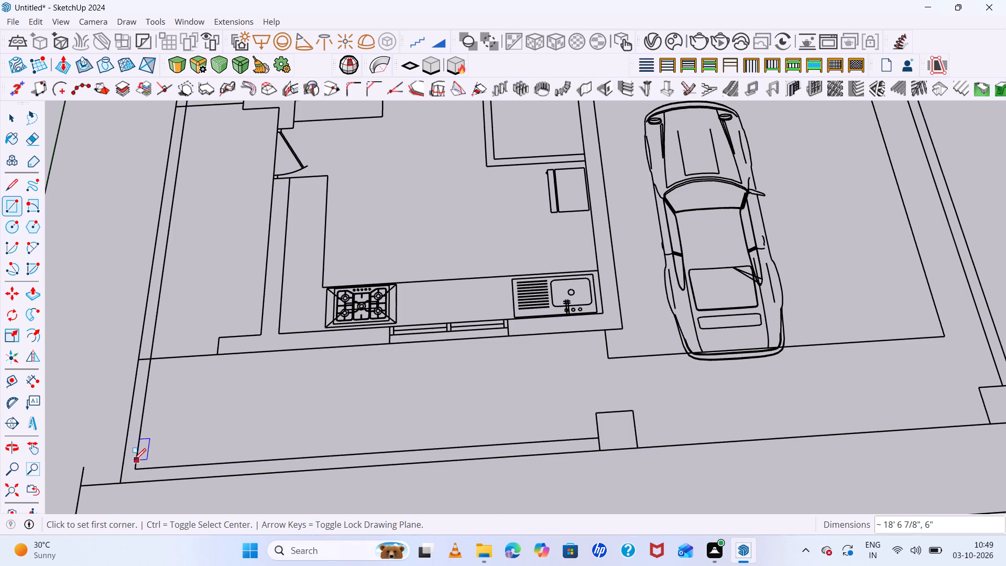
Draw a rectangle about 18' 9" by 6" over the front boundary wall, from the middle pier to the kitchen-side boundary.
{"action": "left_click", "coordinate": [598, 450]}
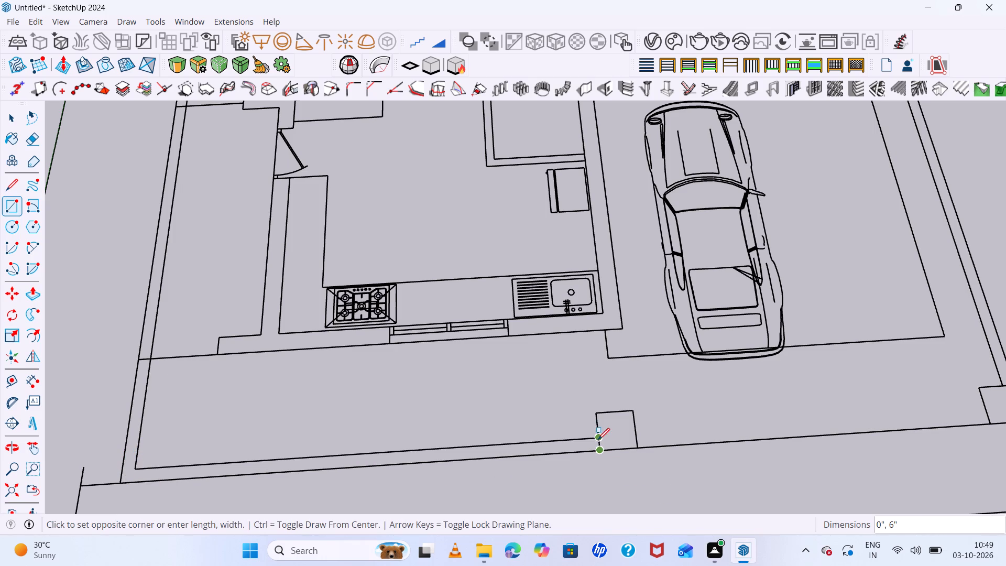
{"action": "left_click", "coordinate": [598, 437]}
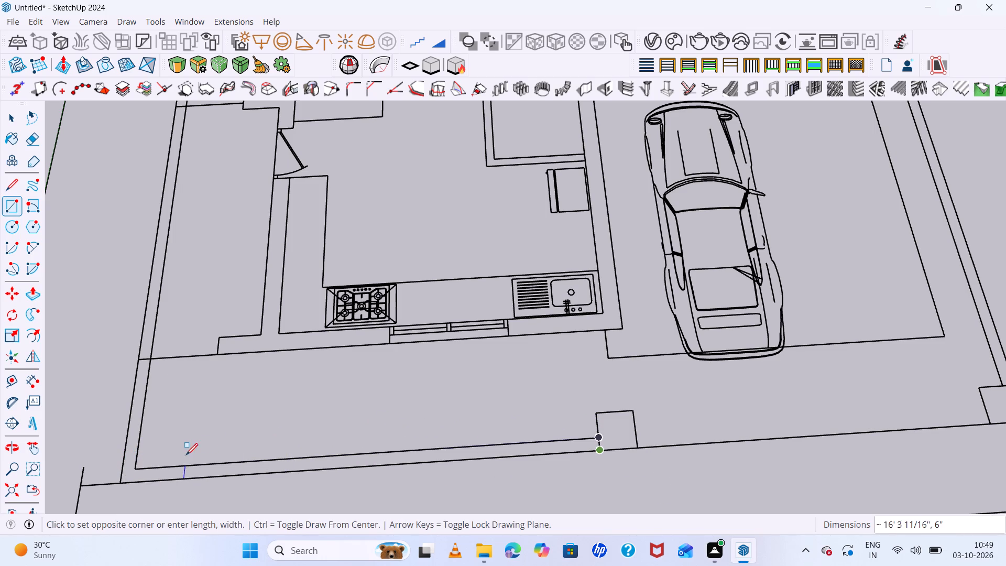
{"action": "left_click", "coordinate": [126, 466]}
Cut out the surplus road strip face and the front yard face of the first plan.
{"action": "scroll", "coordinate": [266, 441], "scroll_direction": "down", "scroll_amount": 7}
{"action": "key", "text": "space"}
{"action": "scroll", "coordinate": [456, 387], "scroll_direction": "down", "scroll_amount": 5}
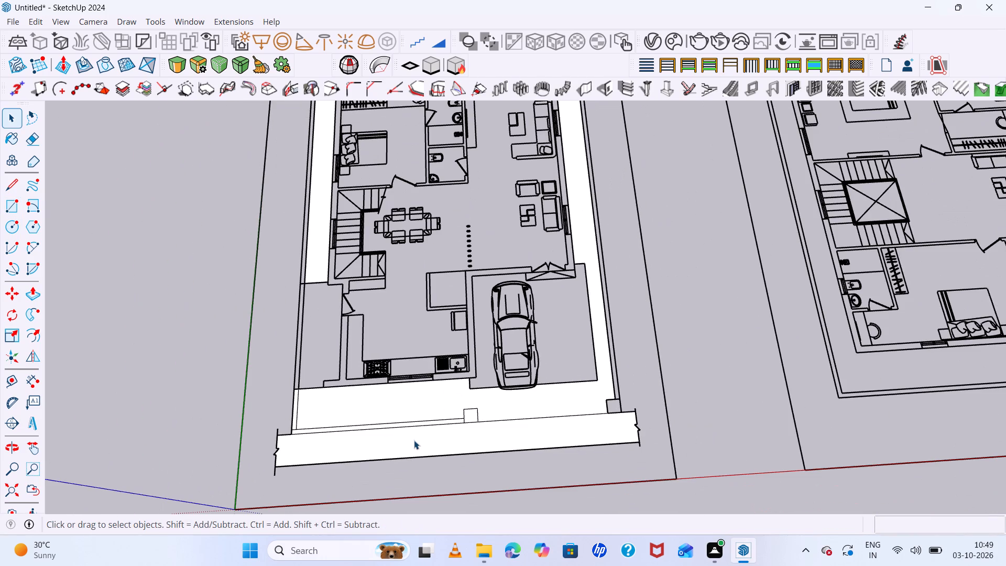
{"action": "left_click", "coordinate": [414, 442]}
{"action": "key", "text": "ctrl+x"}
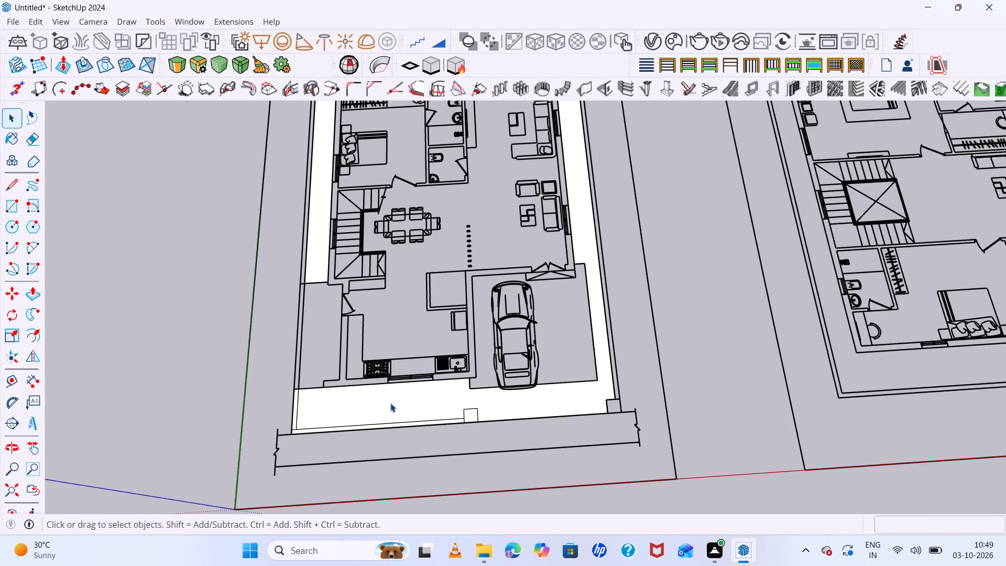
{"action": "left_click", "coordinate": [390, 403]}
{"action": "key", "text": "ctrl+x"}
Draw a rectangle about 6" by 30' 3" over the staircase-side boundary wall, from the passage line to the back corner.
{"action": "scroll", "coordinate": [533, 415], "scroll_direction": "down", "scroll_amount": 6}
{"action": "scroll", "coordinate": [790, 384], "scroll_direction": "down", "scroll_amount": 6}
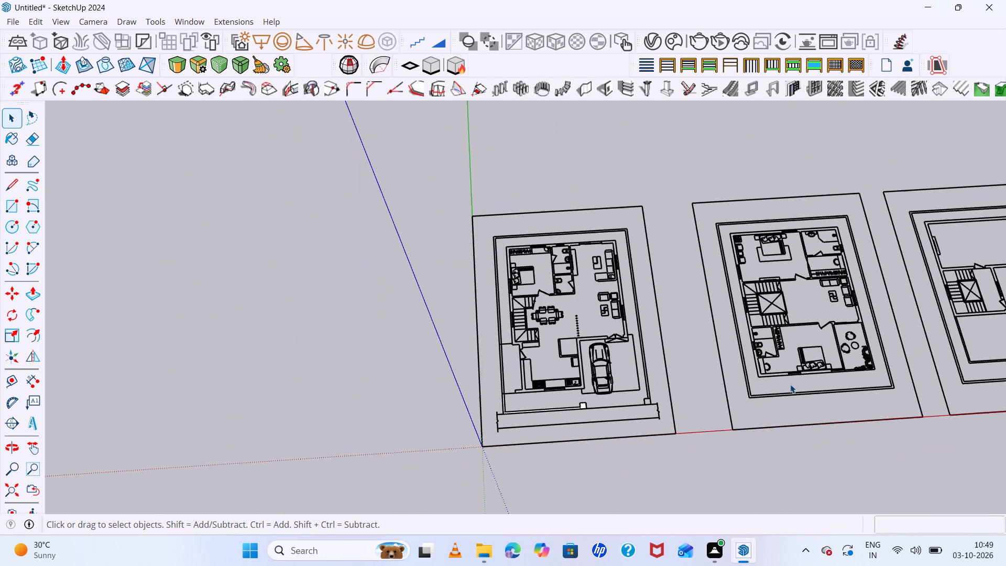
{"action": "middle_click_drag", "start_coordinate": [561, 366], "coordinate": [655, 385]}
{"action": "middle_click", "coordinate": [655, 385]}
{"action": "scroll", "coordinate": [562, 354], "scroll_direction": "up", "scroll_amount": 7}
{"action": "scroll", "coordinate": [499, 346], "scroll_direction": "up", "scroll_amount": 8}
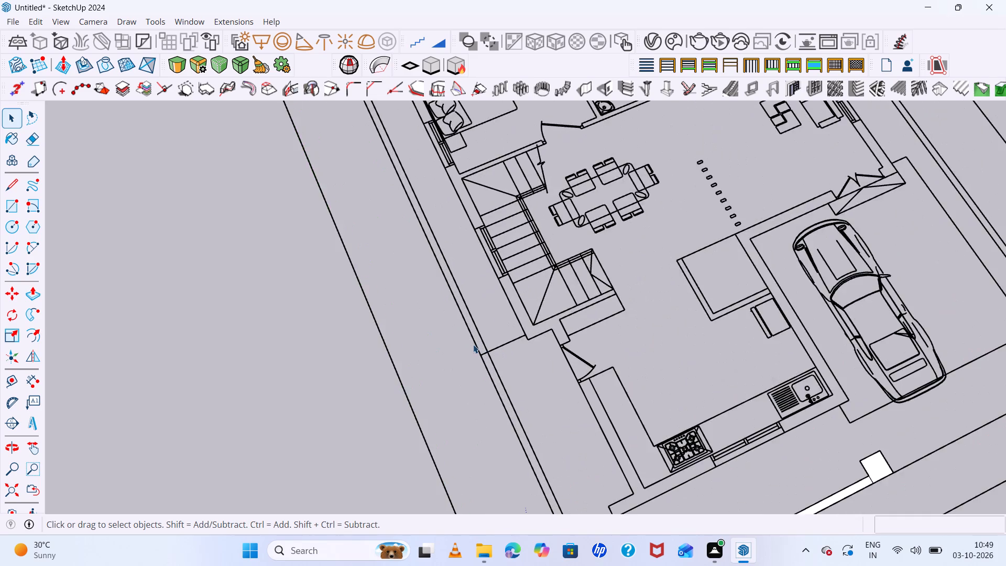
{"action": "scroll", "coordinate": [473, 344], "scroll_direction": "up", "scroll_amount": 4}
{"action": "scroll", "coordinate": [532, 347], "scroll_direction": "down", "scroll_amount": 13}
{"action": "middle_click_drag", "start_coordinate": [828, 462], "coordinate": [757, 460]}
{"action": "middle_click", "coordinate": [757, 460]}
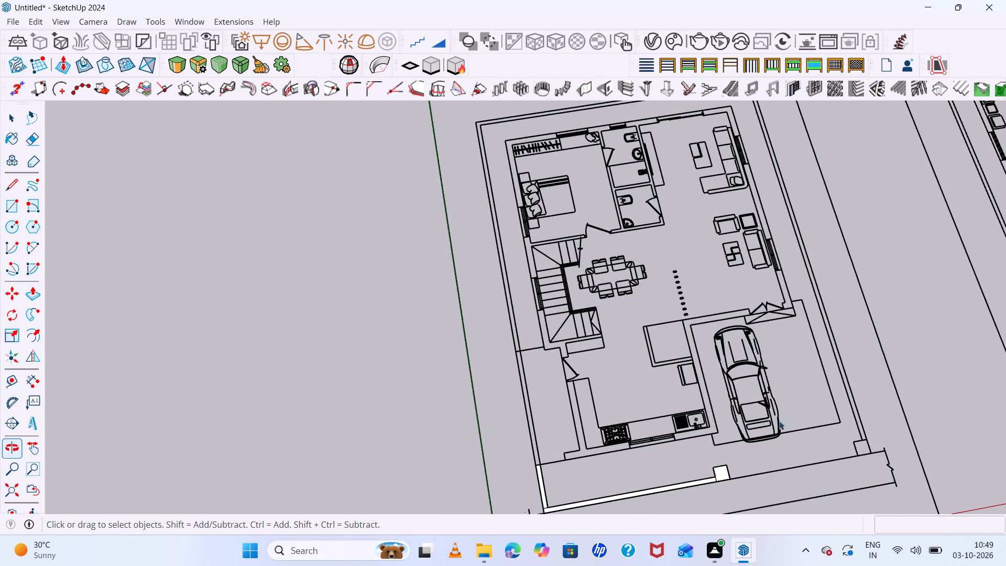
{"action": "scroll", "coordinate": [802, 386], "scroll_direction": "down", "scroll_amount": 13}
{"action": "scroll", "coordinate": [969, 204], "scroll_direction": "up", "scroll_amount": 11}
{"action": "middle_click_drag", "start_coordinate": [857, 318], "coordinate": [821, 272]}
{"action": "scroll", "coordinate": [816, 270], "scroll_direction": "up", "scroll_amount": 1}
{"action": "scroll", "coordinate": [767, 264], "scroll_direction": "down", "scroll_amount": 12}
{"action": "middle_click_drag", "start_coordinate": [814, 397], "coordinate": [775, 411]}
{"action": "scroll", "coordinate": [661, 342], "scroll_direction": "up", "scroll_amount": 7}
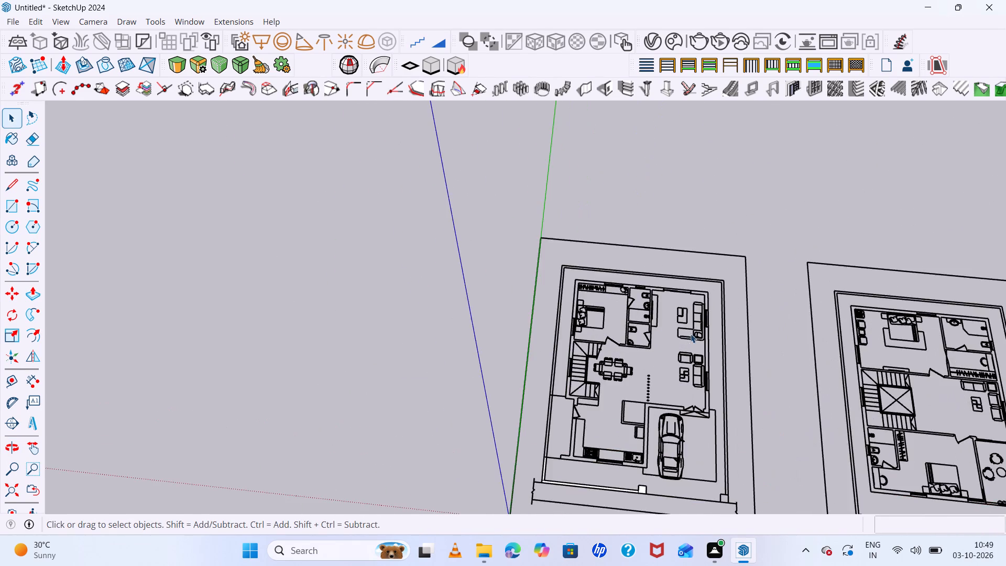
{"action": "scroll", "coordinate": [713, 338], "scroll_direction": "up", "scroll_amount": 6}
{"action": "scroll", "coordinate": [662, 306], "scroll_direction": "down", "scroll_amount": 12}
{"action": "middle_click_drag", "start_coordinate": [747, 400], "coordinate": [754, 418]}
{"action": "scroll", "coordinate": [722, 310], "scroll_direction": "up", "scroll_amount": 8}
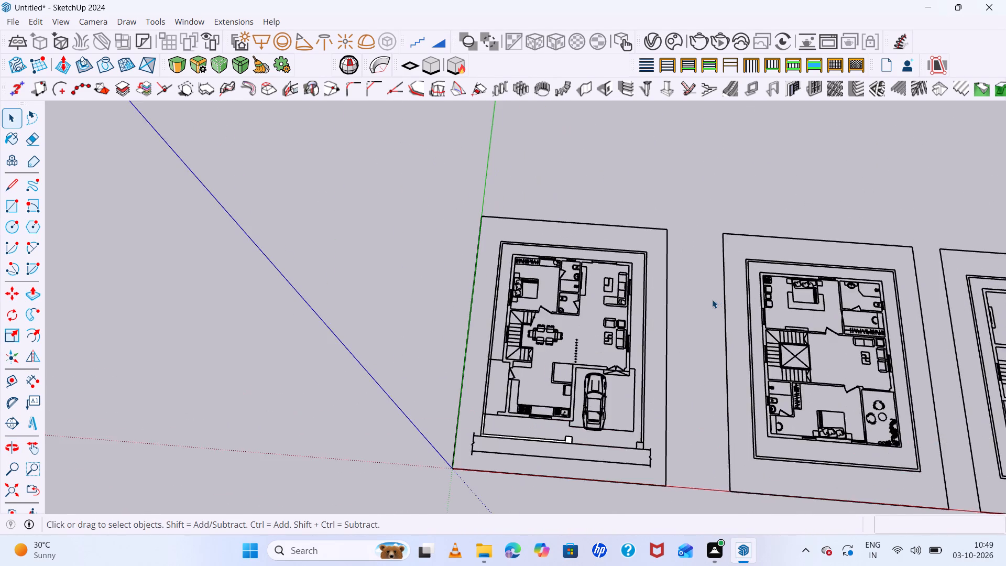
{"action": "scroll", "coordinate": [712, 299], "scroll_direction": "up", "scroll_amount": 6}
{"action": "key", "text": "r"}
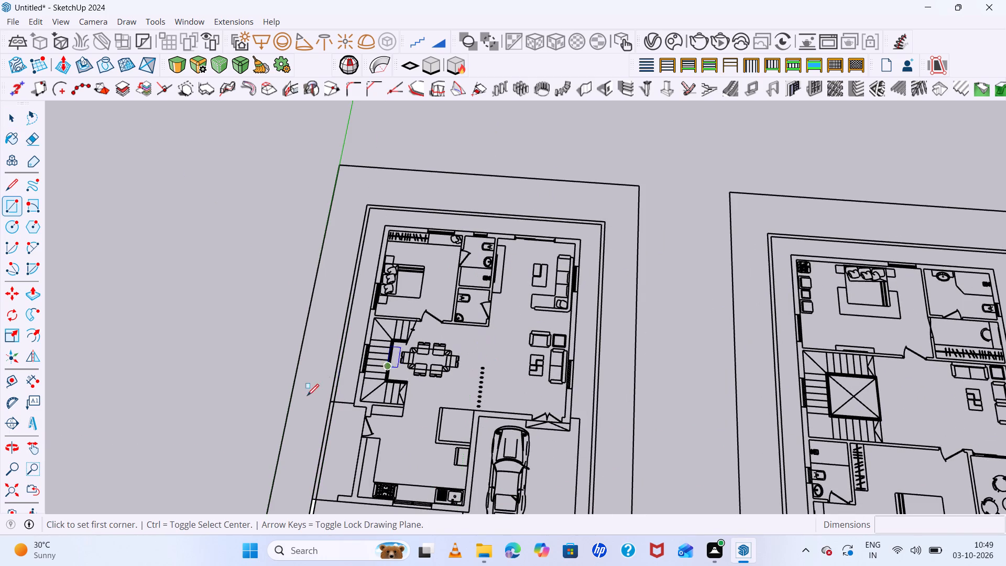
{"action": "scroll", "coordinate": [307, 396], "scroll_direction": "up", "scroll_amount": 18}
{"action": "left_click", "coordinate": [338, 405]}
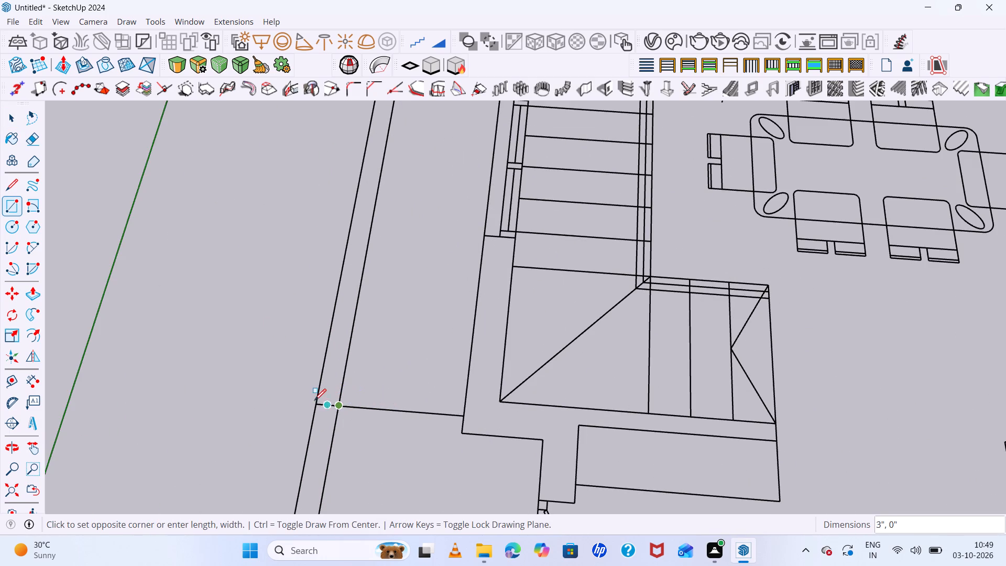
{"action": "left_click", "coordinate": [314, 400]}
{"action": "scroll", "coordinate": [354, 342], "scroll_direction": "down", "scroll_amount": 20}
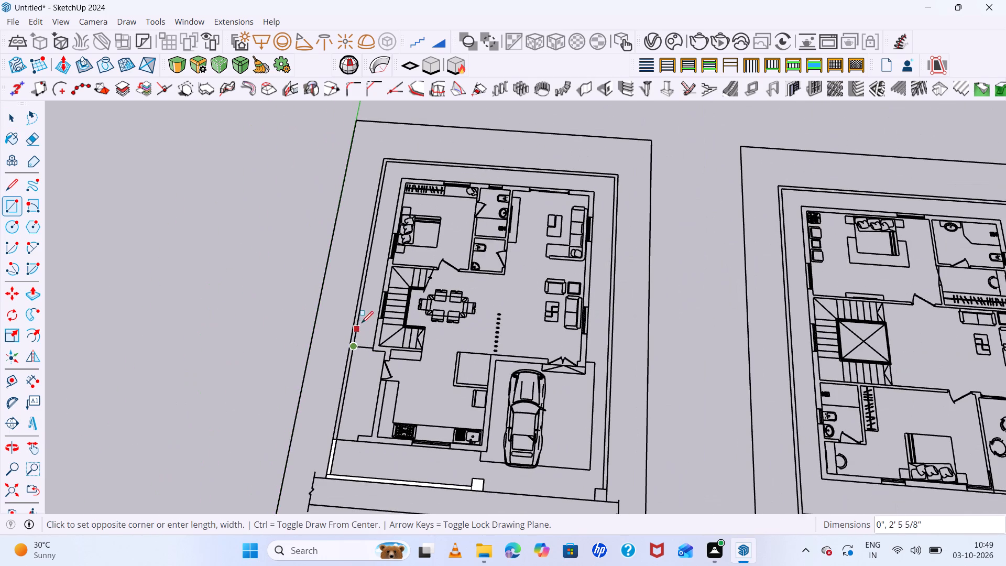
{"action": "scroll", "coordinate": [381, 160], "scroll_direction": "up", "scroll_amount": 12}
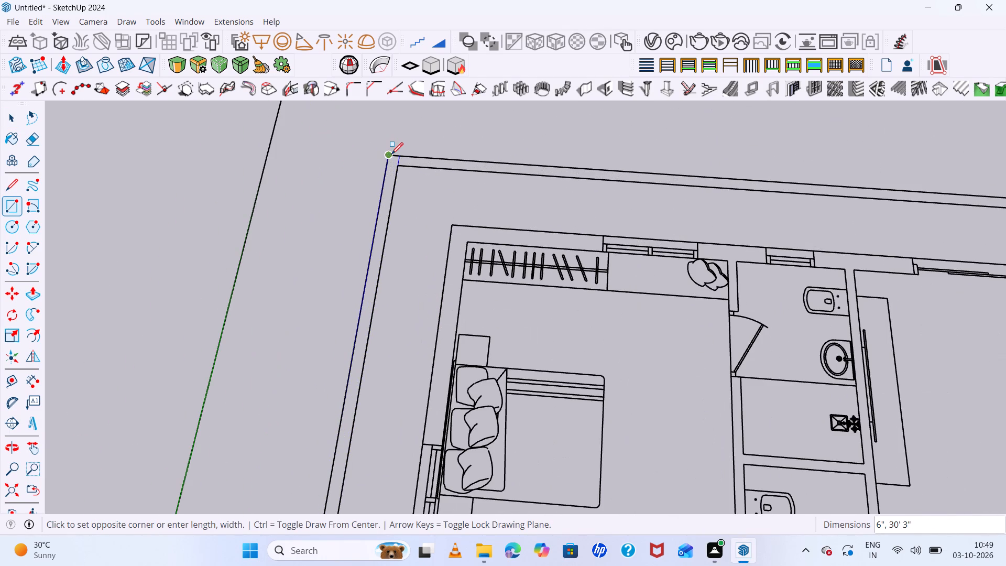
{"action": "left_click", "coordinate": [391, 154]}
Cut out the surplus open-space face between the boundary wall and the house.
{"action": "key", "text": "space"}
{"action": "left_click", "coordinate": [425, 199]}
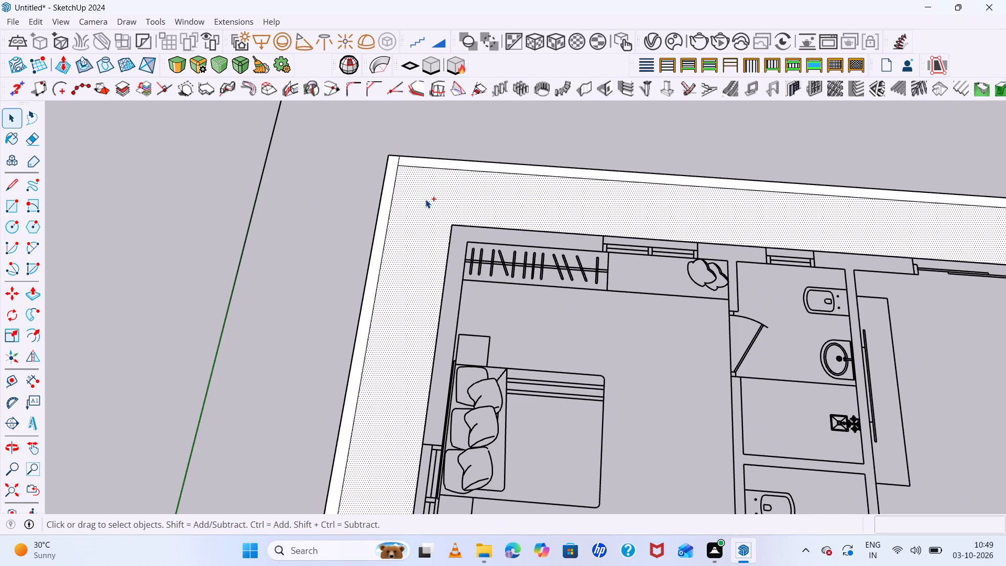
{"action": "key", "text": "ctrl+x"}
Erase the short edge splitting the boundary wall face at the back corner beside the bedroom.
{"action": "scroll", "coordinate": [425, 199], "scroll_direction": "down", "scroll_amount": 6}
{"action": "scroll", "coordinate": [410, 173], "scroll_direction": "up", "scroll_amount": 12}
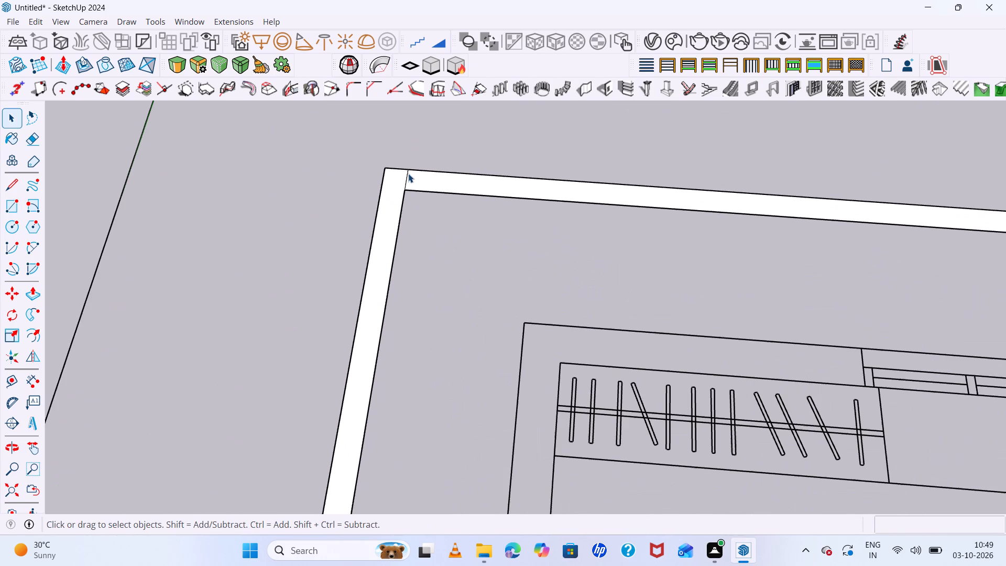
{"action": "key", "text": "e"}
{"action": "left_click", "coordinate": [406, 178]}
Push/pull the boundary wall face running along the back and both sides up 10'.
{"action": "scroll", "coordinate": [368, 189], "scroll_direction": "down", "scroll_amount": 6}
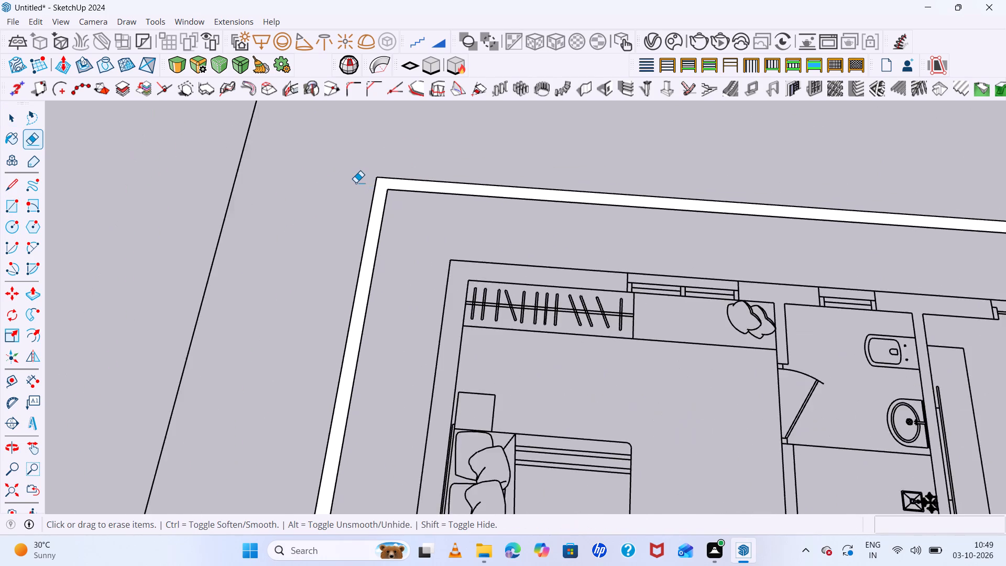
{"action": "scroll", "coordinate": [356, 182], "scroll_direction": "down", "scroll_amount": 20}
{"action": "scroll", "coordinate": [501, 423], "scroll_direction": "up", "scroll_amount": 5}
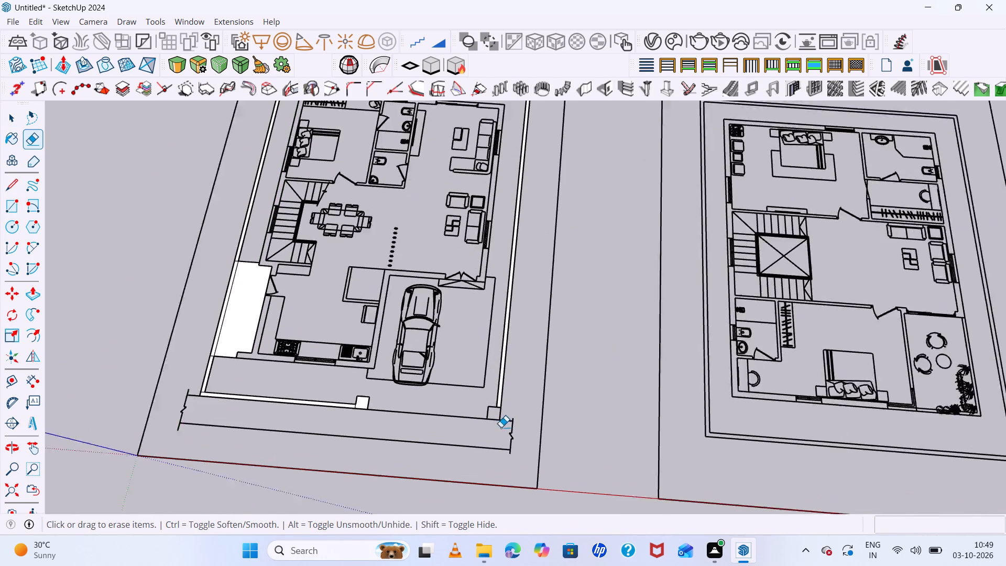
{"action": "scroll", "coordinate": [501, 427], "scroll_direction": "up", "scroll_amount": 2}
{"action": "key", "text": "space"}
{"action": "left_click", "coordinate": [498, 394]}
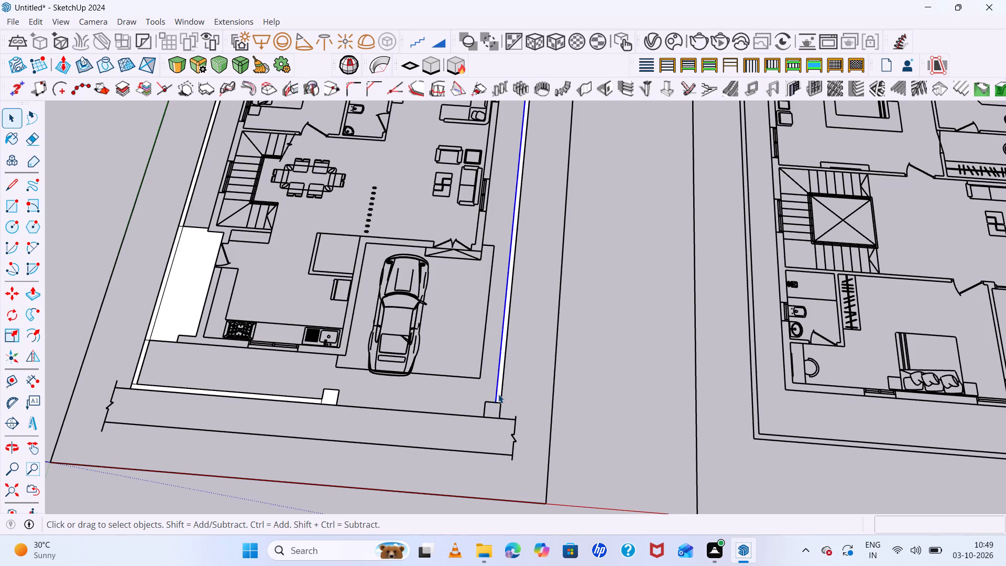
{"action": "scroll", "coordinate": [498, 394], "scroll_direction": "up", "scroll_amount": 4}
{"action": "left_click", "coordinate": [549, 384]}
{"action": "left_click", "coordinate": [500, 395]}
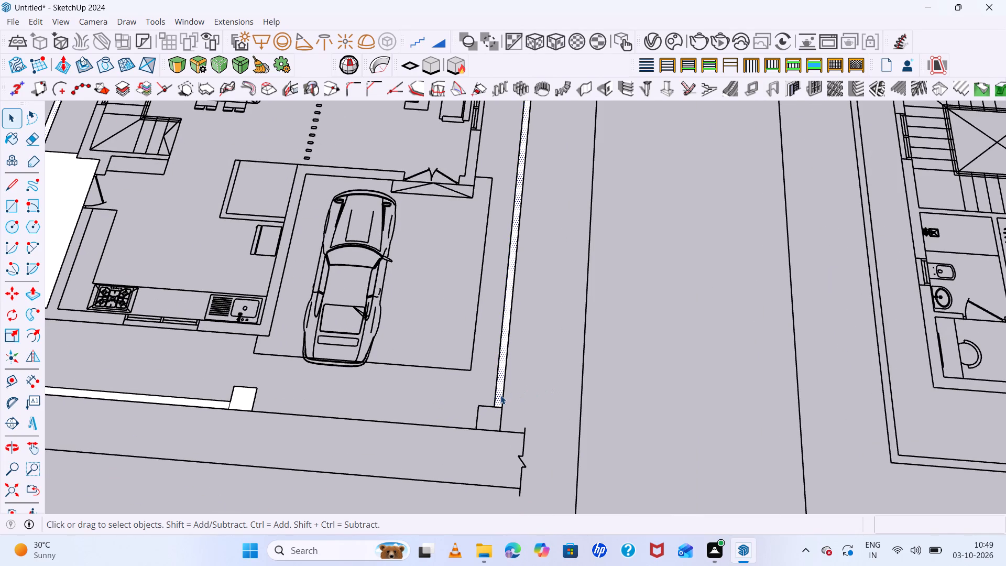
{"action": "key", "text": "p"}
{"action": "left_click", "coordinate": [500, 395]}
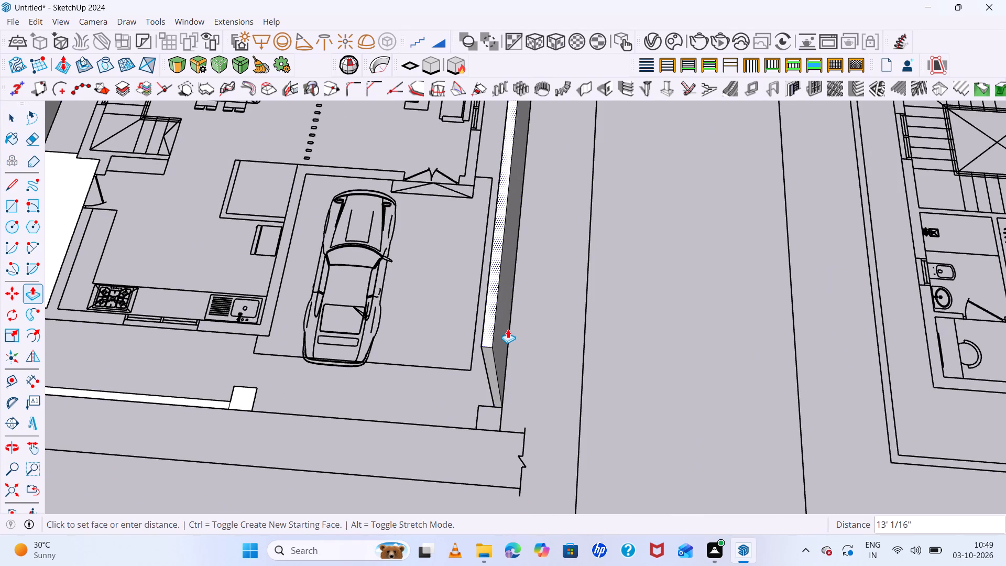
{"action": "type", "text": "10'"}
{"action": "key", "text": "Return"}
{"action": "key", "text": "space"}
Extrude the middle pier and the front boundary wall by the same height as the other boundary walls.
{"action": "scroll", "coordinate": [550, 371], "scroll_direction": "down", "scroll_amount": 7}
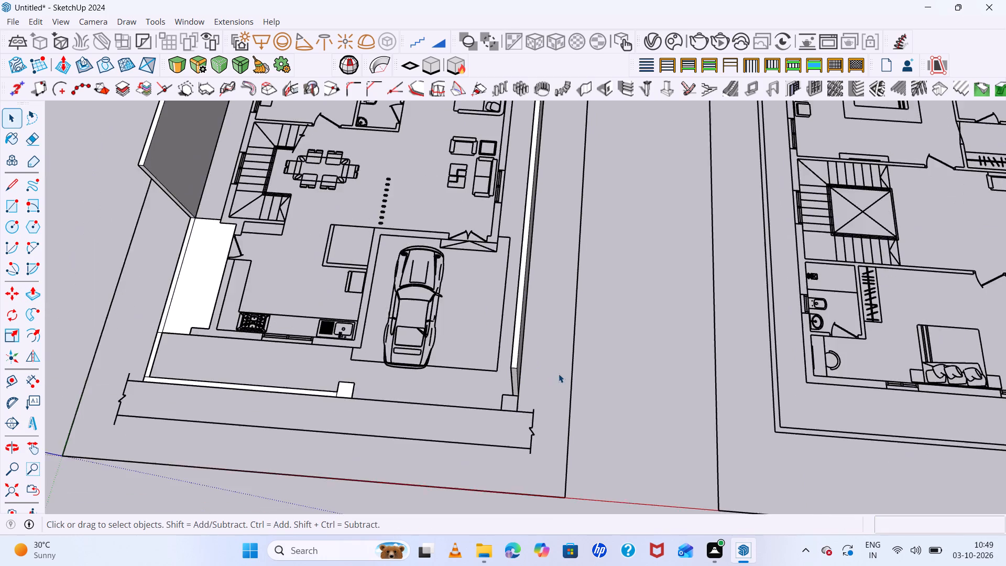
{"action": "scroll", "coordinate": [559, 374], "scroll_direction": "down", "scroll_amount": 4}
{"action": "key", "text": "p"}
{"action": "scroll", "coordinate": [329, 383], "scroll_direction": "up", "scroll_amount": 6}
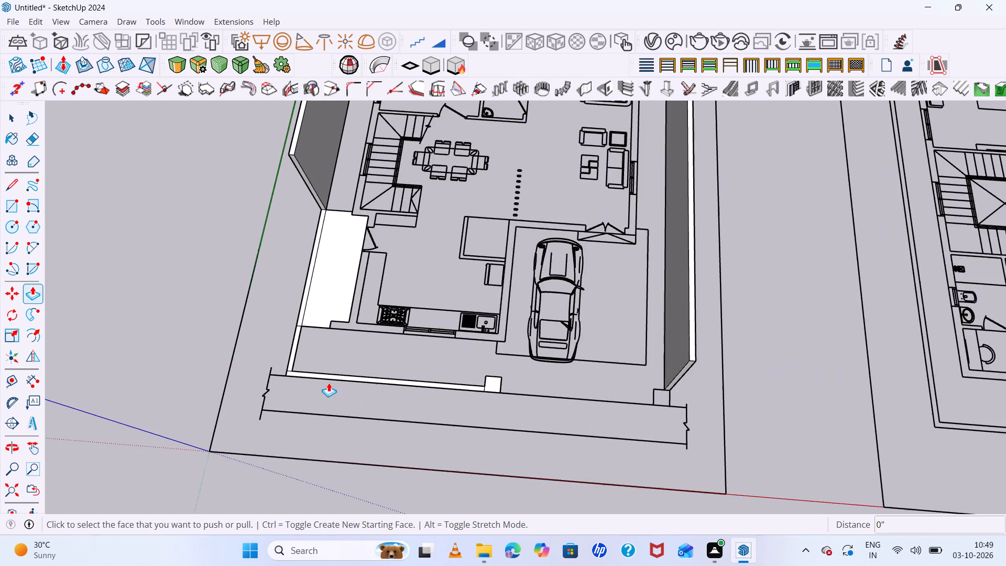
{"action": "scroll", "coordinate": [446, 391], "scroll_direction": "up", "scroll_amount": 4}
{"action": "double_click", "coordinate": [521, 387]}
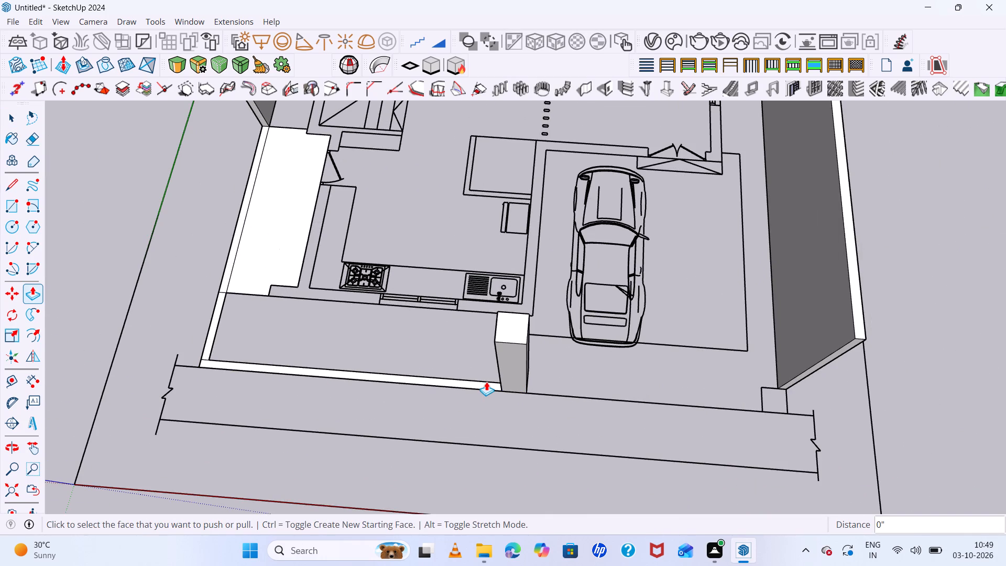
{"action": "double_click", "coordinate": [483, 384]}
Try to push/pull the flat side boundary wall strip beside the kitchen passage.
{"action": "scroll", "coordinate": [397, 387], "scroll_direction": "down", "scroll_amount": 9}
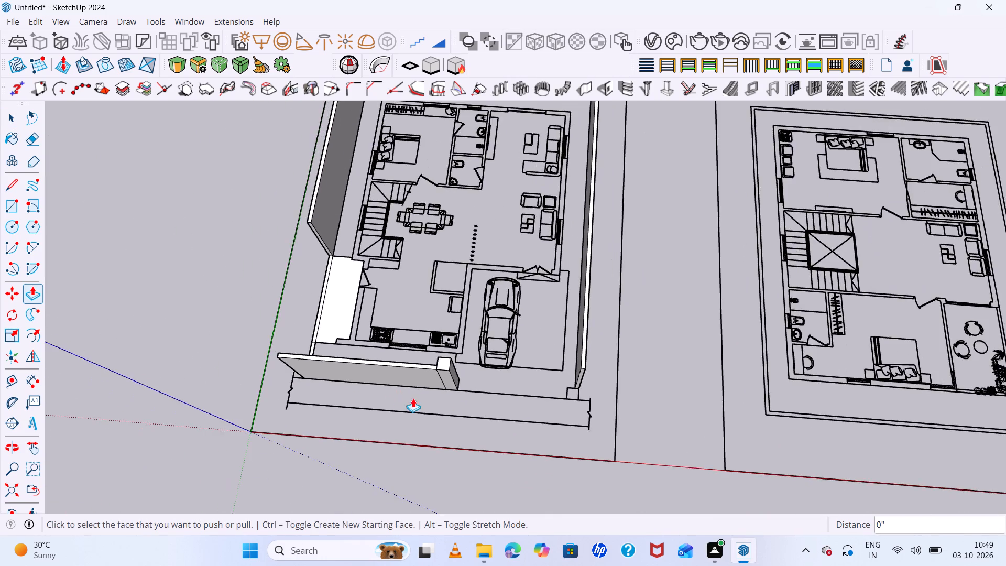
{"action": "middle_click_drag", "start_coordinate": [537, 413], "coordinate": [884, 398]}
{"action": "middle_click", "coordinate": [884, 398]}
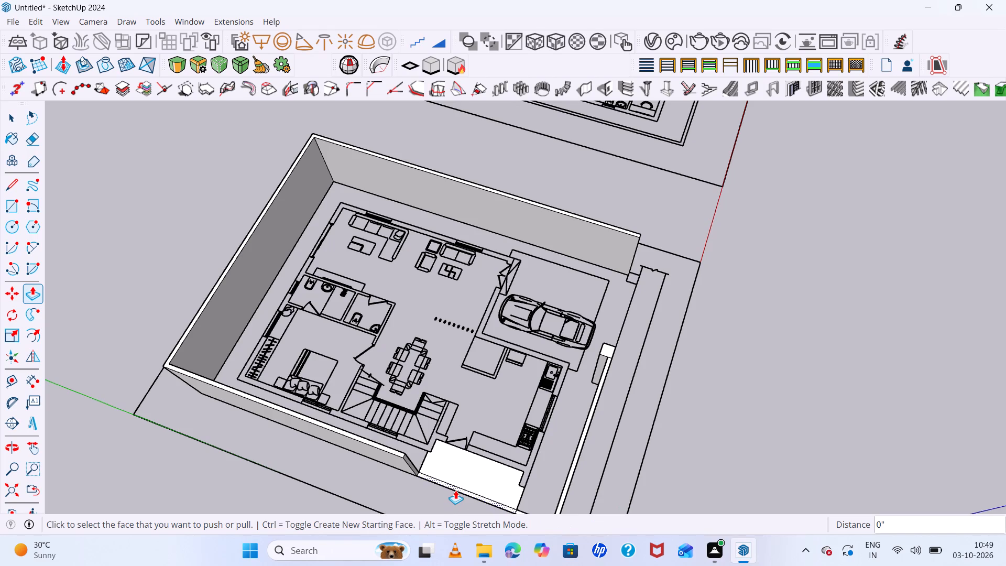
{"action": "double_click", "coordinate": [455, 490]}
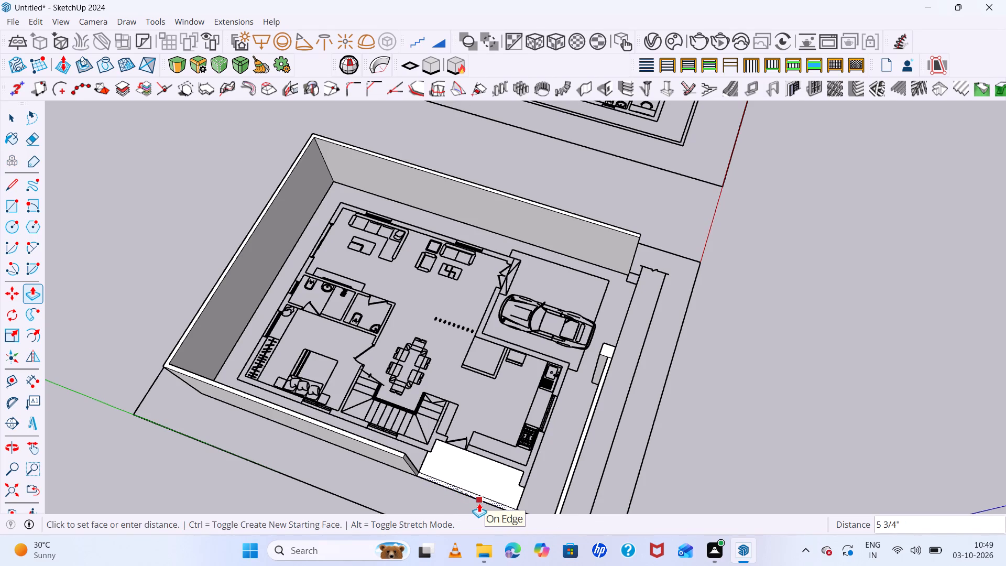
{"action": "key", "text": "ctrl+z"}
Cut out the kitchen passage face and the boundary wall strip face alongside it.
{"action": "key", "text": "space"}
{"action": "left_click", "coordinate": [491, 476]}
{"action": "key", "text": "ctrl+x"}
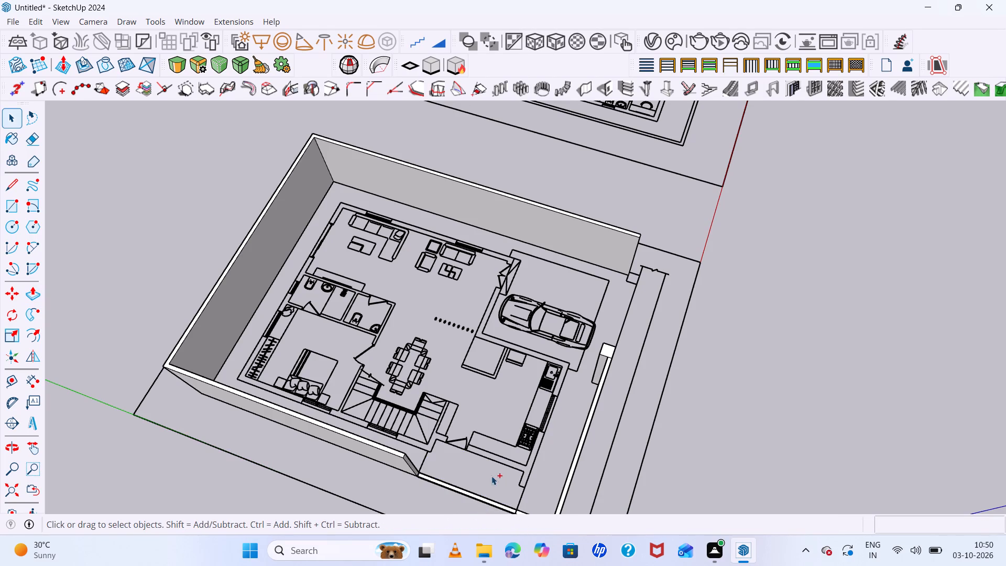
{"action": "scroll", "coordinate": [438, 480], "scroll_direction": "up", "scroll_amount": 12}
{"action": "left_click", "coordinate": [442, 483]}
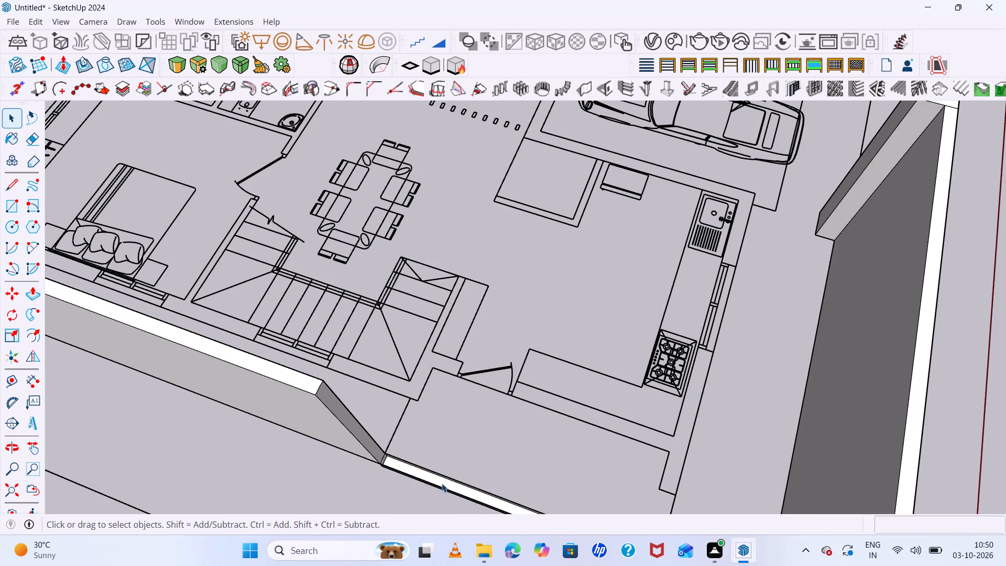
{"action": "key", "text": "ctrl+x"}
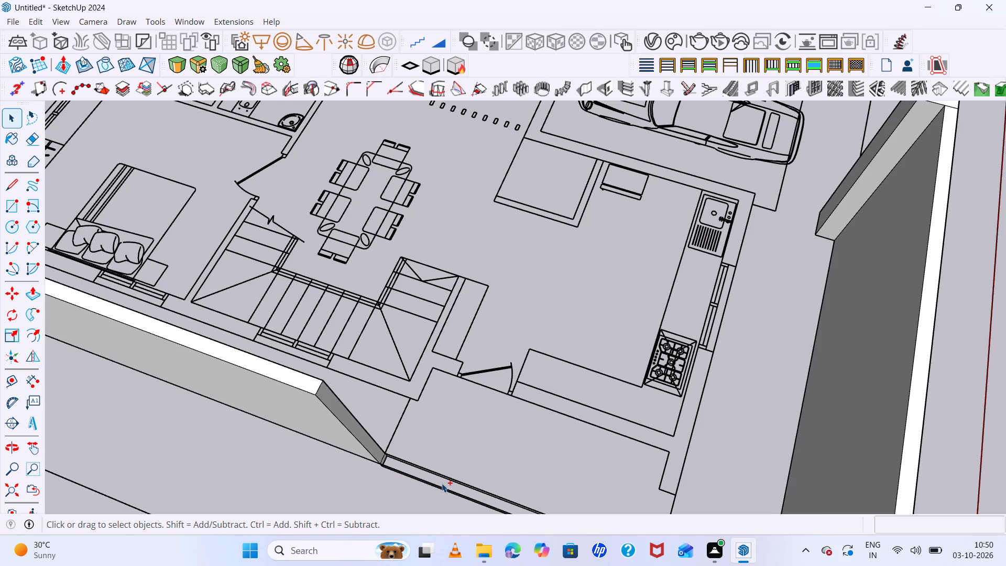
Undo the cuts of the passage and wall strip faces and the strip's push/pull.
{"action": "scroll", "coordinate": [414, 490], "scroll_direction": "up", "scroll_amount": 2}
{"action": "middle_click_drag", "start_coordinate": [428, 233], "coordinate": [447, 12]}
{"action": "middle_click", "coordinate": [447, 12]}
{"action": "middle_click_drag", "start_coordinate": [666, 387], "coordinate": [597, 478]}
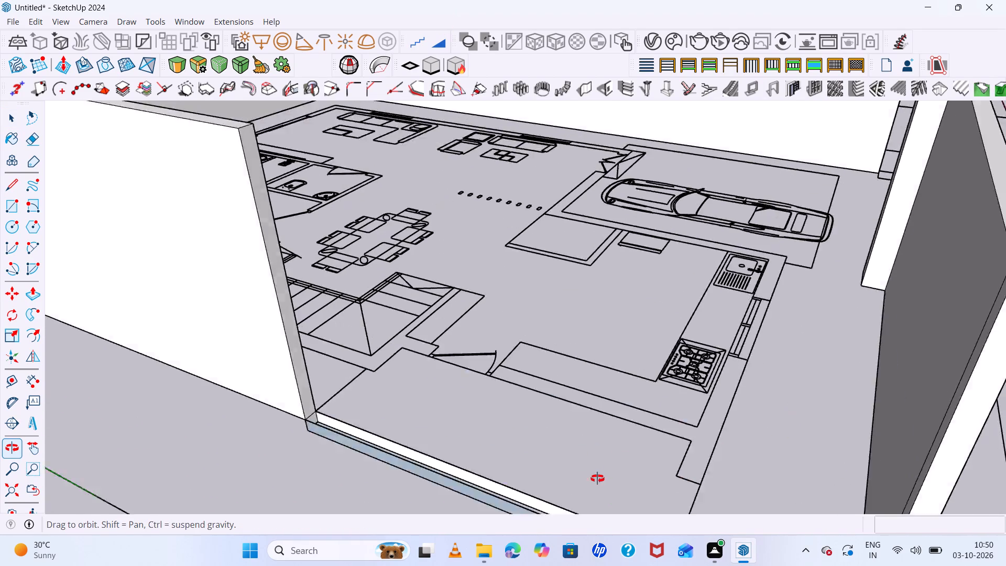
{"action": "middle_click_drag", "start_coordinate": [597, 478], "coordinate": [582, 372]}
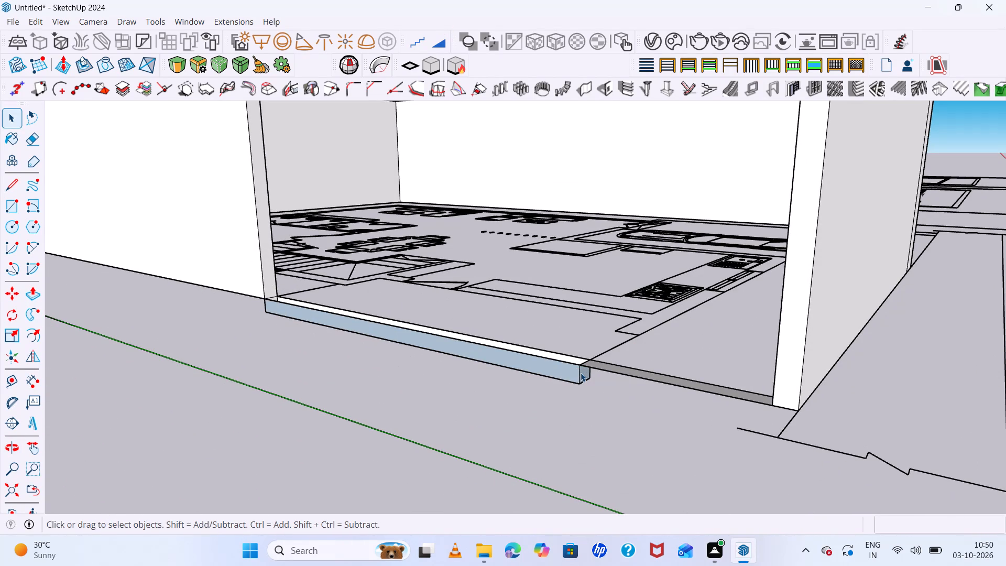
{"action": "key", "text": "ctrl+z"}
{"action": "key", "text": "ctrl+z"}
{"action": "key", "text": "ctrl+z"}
Cut out the restored kitchen passage face and the flat boundary wall strip face alongside it.
{"action": "scroll", "coordinate": [535, 325], "scroll_direction": "up", "scroll_amount": 5}
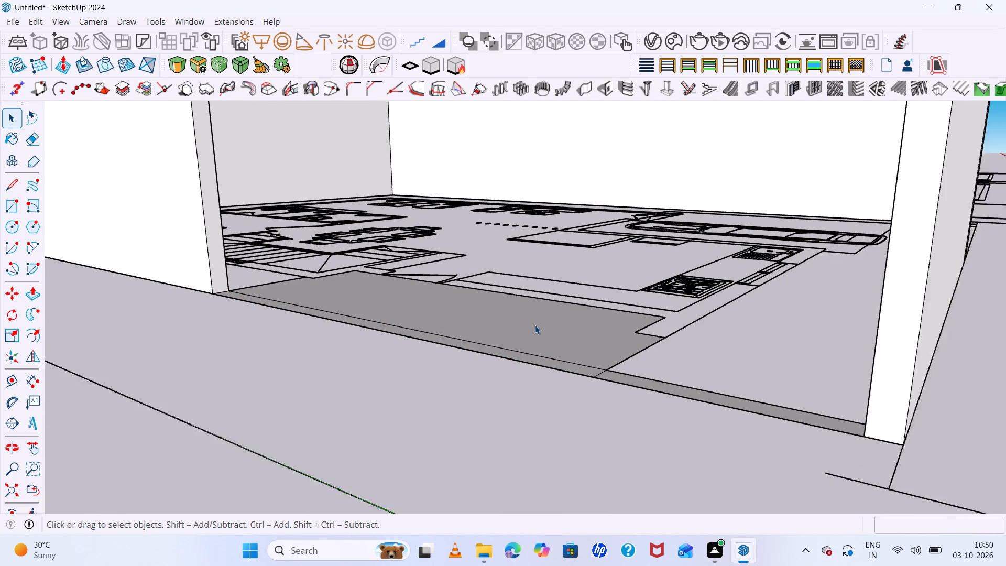
{"action": "left_click", "coordinate": [535, 325]}
{"action": "key", "text": "ctrl+x"}
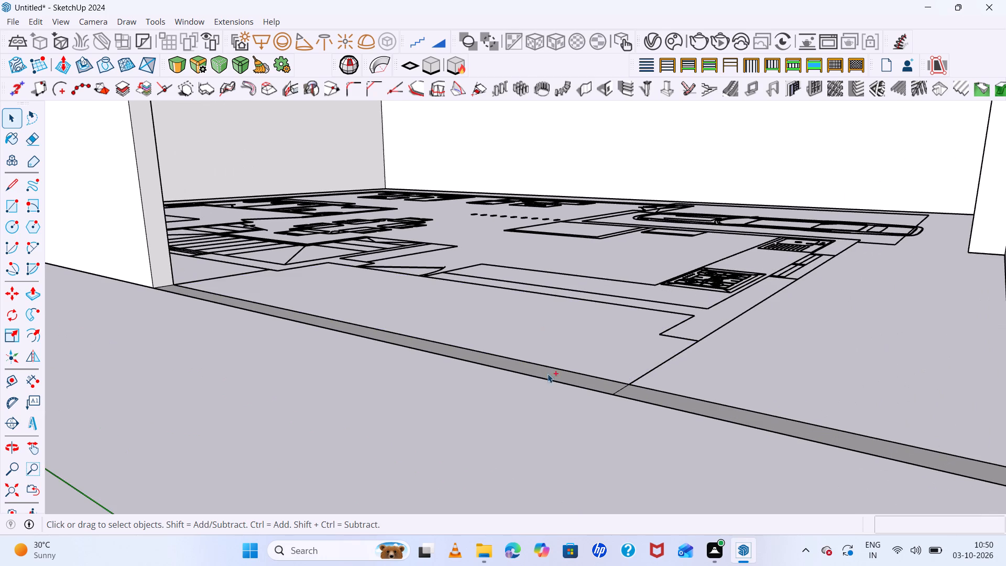
{"action": "left_click", "coordinate": [571, 380]}
{"action": "key", "text": "ctrl+x"}
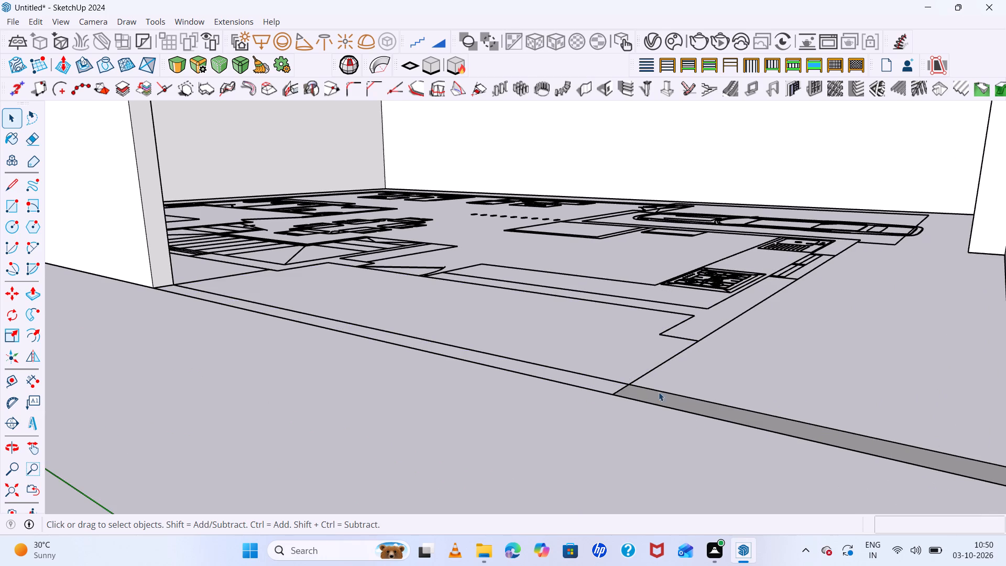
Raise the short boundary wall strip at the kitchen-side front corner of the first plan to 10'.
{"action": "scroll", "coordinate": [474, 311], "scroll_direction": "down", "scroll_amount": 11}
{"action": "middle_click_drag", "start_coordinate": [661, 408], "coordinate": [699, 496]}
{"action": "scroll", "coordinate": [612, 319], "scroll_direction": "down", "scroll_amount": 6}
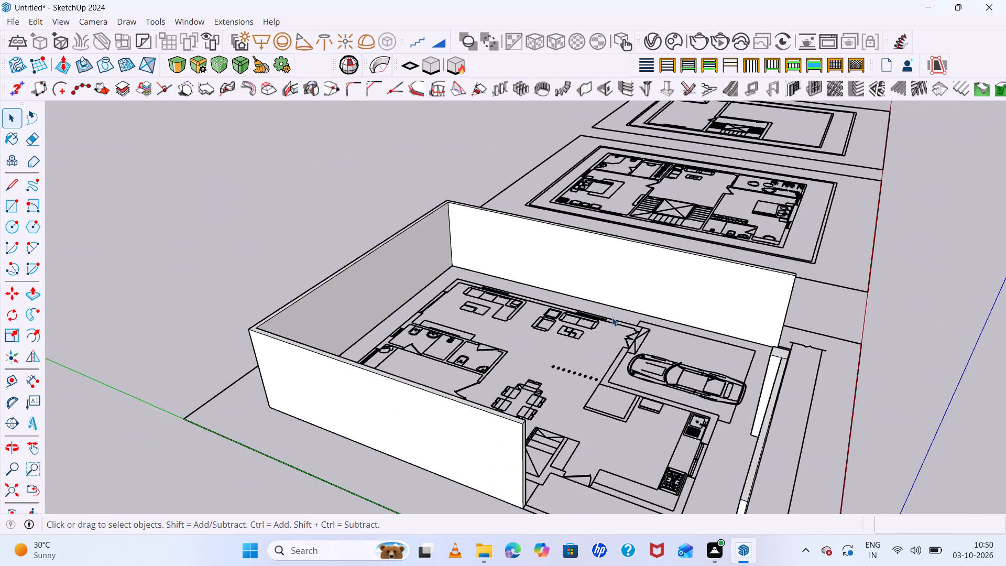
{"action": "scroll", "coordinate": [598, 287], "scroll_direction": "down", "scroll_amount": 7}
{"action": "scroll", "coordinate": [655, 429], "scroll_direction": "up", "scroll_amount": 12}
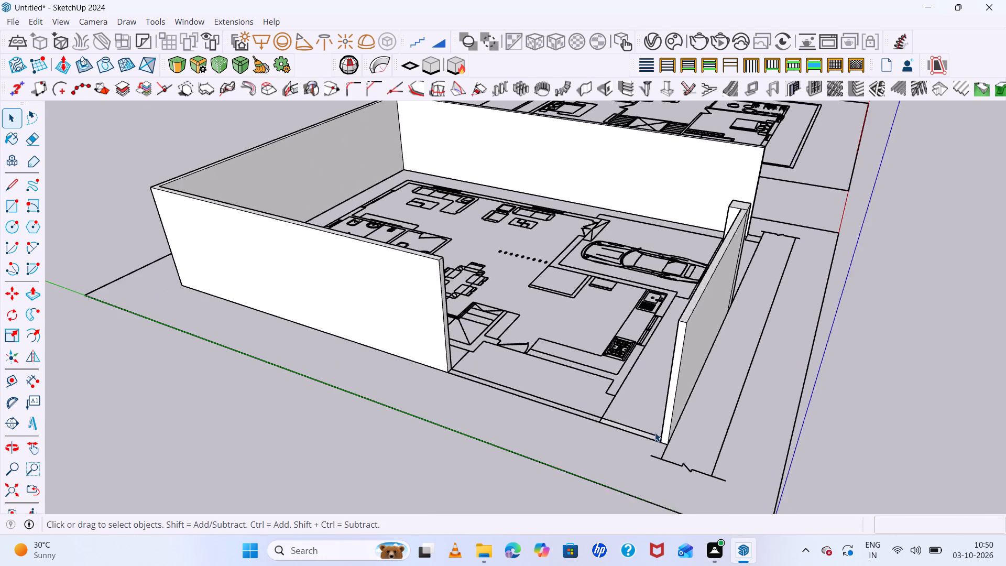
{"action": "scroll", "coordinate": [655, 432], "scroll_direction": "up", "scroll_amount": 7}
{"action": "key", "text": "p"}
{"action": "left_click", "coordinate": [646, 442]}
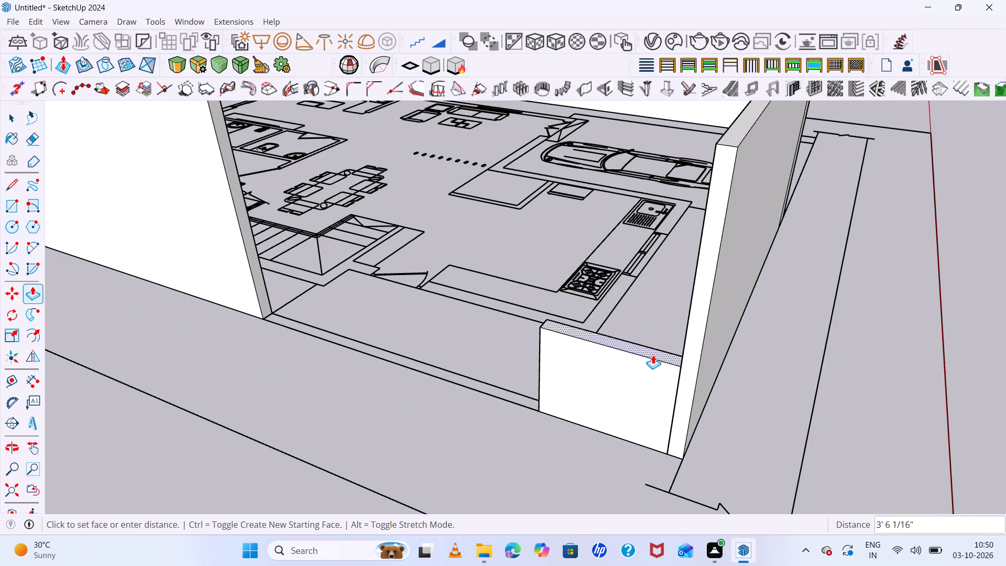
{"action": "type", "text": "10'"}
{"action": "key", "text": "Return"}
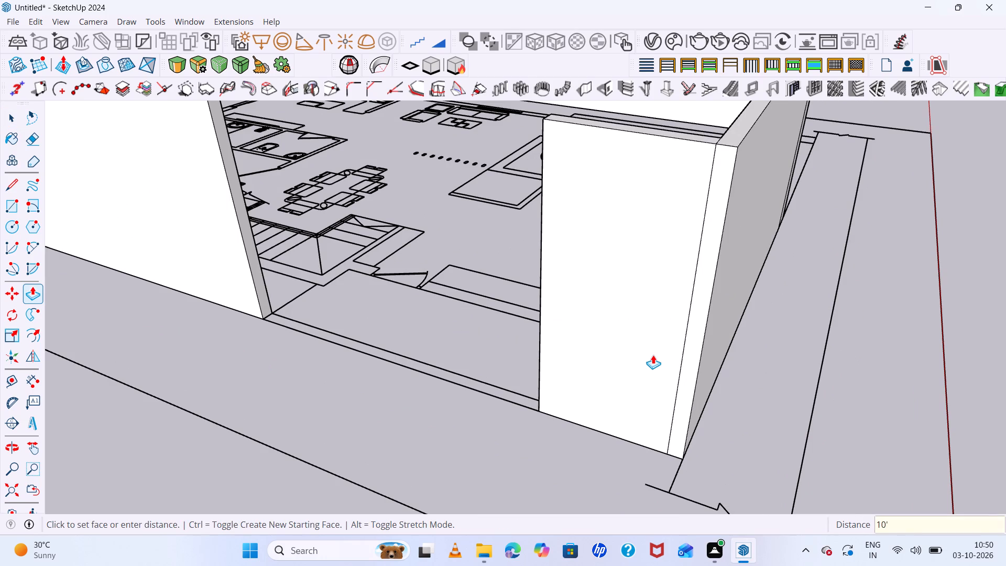
Undo all raised boundary walls and traced wall faces on the first floor plan, back to the bare drawing.
{"action": "scroll", "coordinate": [833, 317], "scroll_direction": "down", "scroll_amount": 11}
{"action": "middle_click_drag", "start_coordinate": [895, 365], "coordinate": [557, 355]}
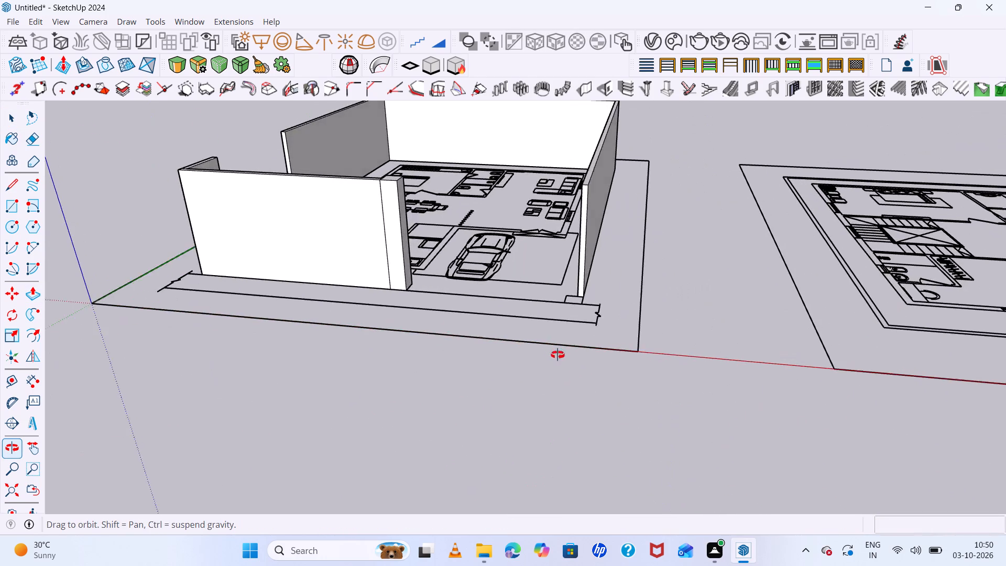
{"action": "middle_click_drag", "start_coordinate": [557, 355], "coordinate": [599, 480]}
{"action": "scroll", "coordinate": [599, 464], "scroll_direction": "up", "scroll_amount": 1}
{"action": "scroll", "coordinate": [581, 374], "scroll_direction": "down", "scroll_amount": 12}
{"action": "scroll", "coordinate": [647, 407], "scroll_direction": "up", "scroll_amount": 4}
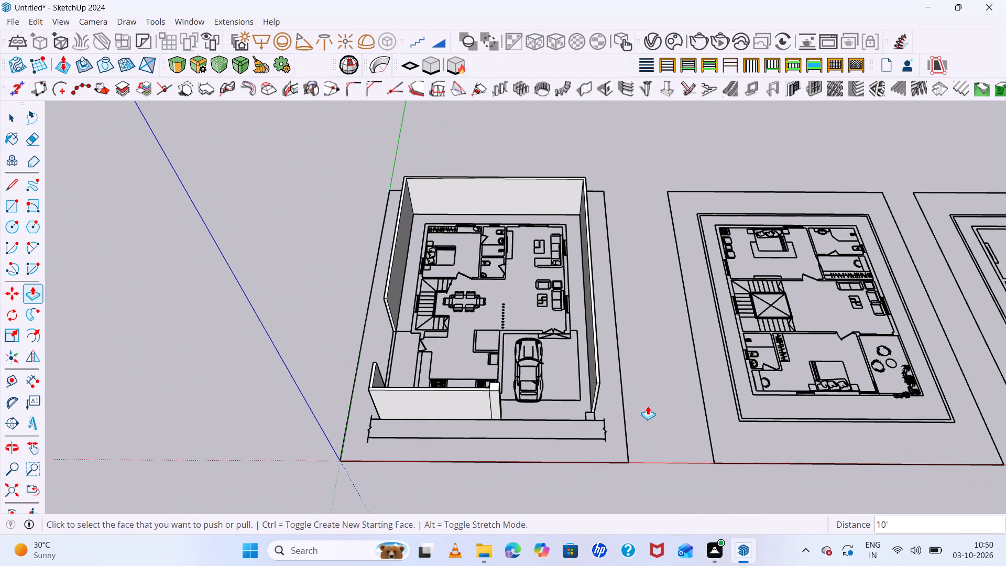
{"action": "key", "text": "ctrl+z"}
{"action": "key", "text": "ctrl+z"}
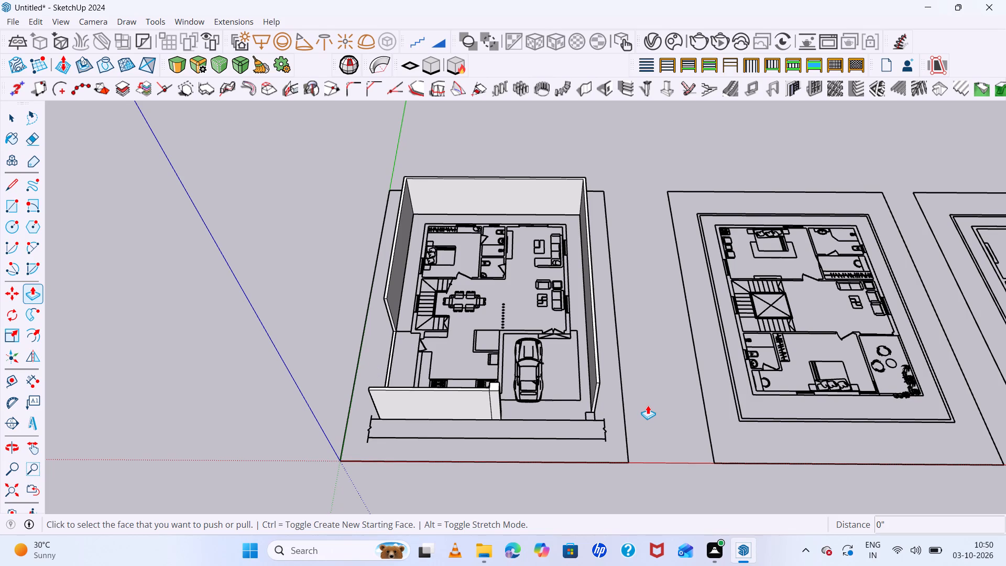
{"action": "key", "text": "ctrl+z"}
{"action": "key", "text": "ctrl+z"}
{"action": "key", "text": "ctrl+z"}
{"action": "key", "text": "ctrl+z"}
{"action": "key", "text": "ctrl+z"}
{"action": "key", "text": "ctrl+z"}
{"action": "key", "text": "ctrl+z"}
{"action": "key", "text": "ctrl+z"}
{"action": "key", "text": "ctrl+z"}
{"action": "key", "text": "ctrl+z"}
{"action": "key", "text": "ctrl+z"}
{"action": "key", "text": "ctrl+z"}
{"action": "key", "text": "ctrl+z"}
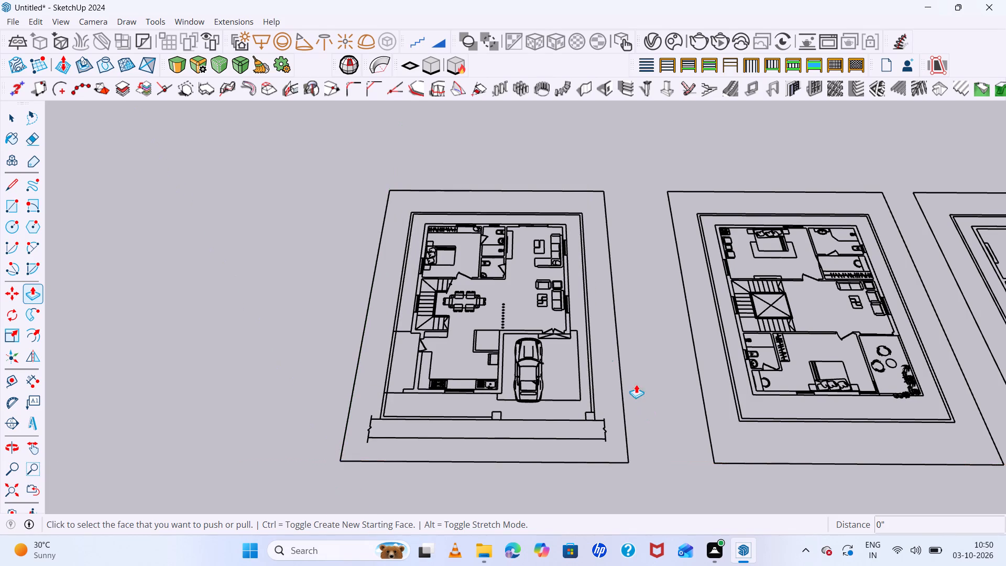
{"action": "scroll", "coordinate": [562, 298], "scroll_direction": "up", "scroll_amount": 7}
{"action": "key", "text": "space"}
Trace wall faces below the staircase: 9" x 1'3" by the passage door, 2'6" x 9" at the corner, and the thin stair-side strip.
{"action": "scroll", "coordinate": [596, 207], "scroll_direction": "down", "scroll_amount": 6}
{"action": "middle_click_drag", "start_coordinate": [523, 159], "coordinate": [528, 209]}
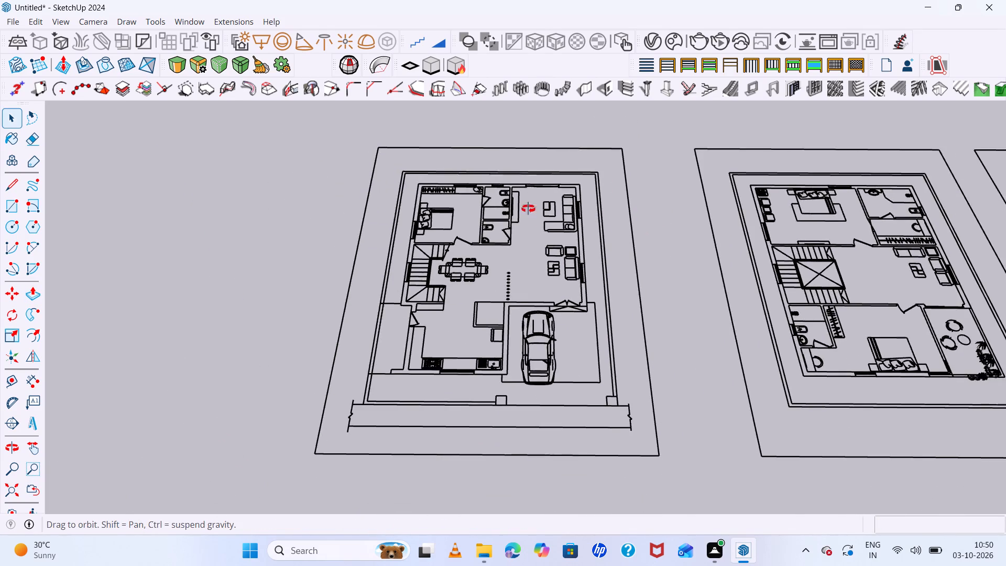
{"action": "middle_click_drag", "start_coordinate": [528, 209], "coordinate": [529, 226]}
{"action": "scroll", "coordinate": [414, 294], "scroll_direction": "up", "scroll_amount": 14}
{"action": "scroll", "coordinate": [531, 296], "scroll_direction": "up", "scroll_amount": 7}
{"action": "scroll", "coordinate": [561, 275], "scroll_direction": "down", "scroll_amount": 7}
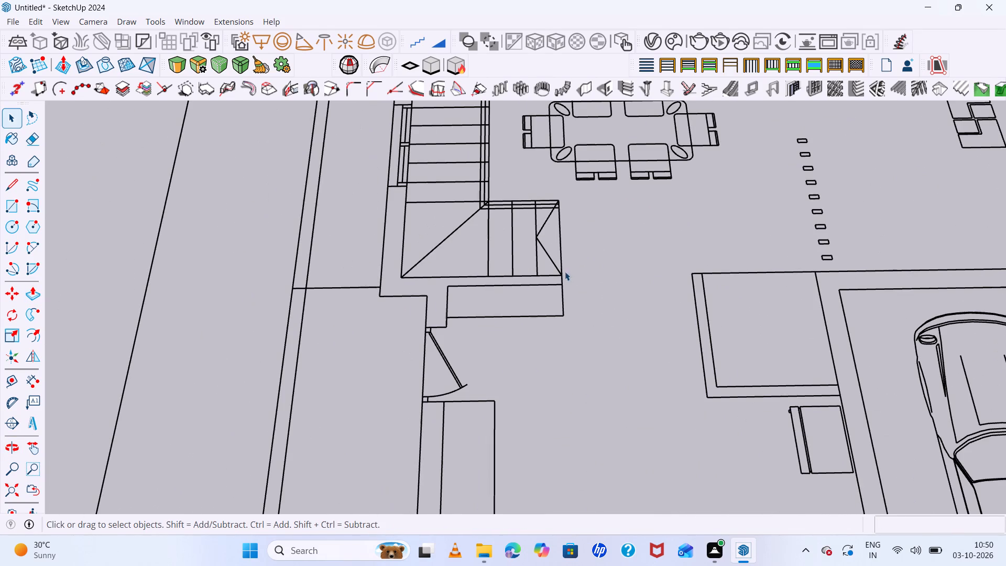
{"action": "key", "text": "r"}
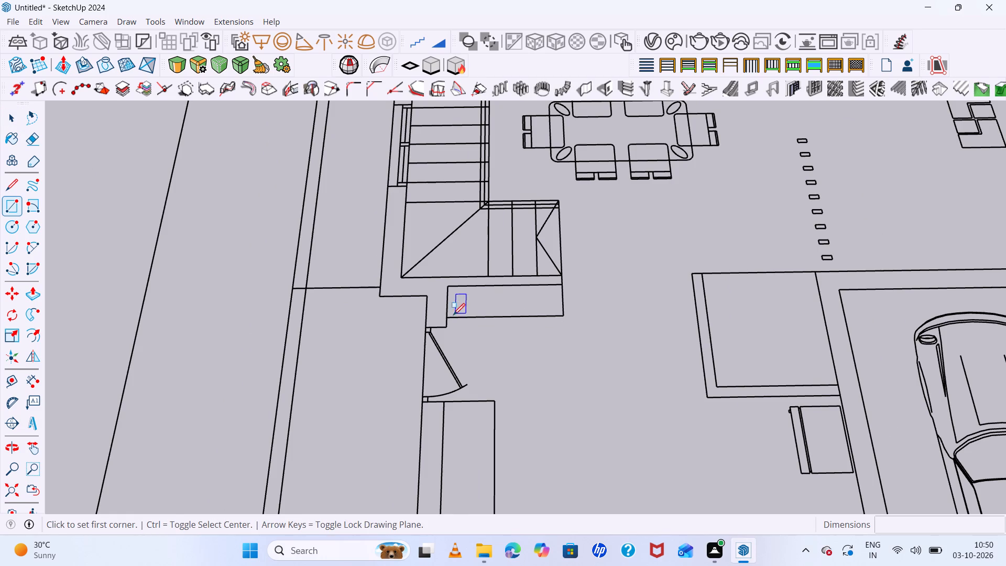
{"action": "scroll", "coordinate": [441, 341], "scroll_direction": "up", "scroll_amount": 6}
{"action": "left_click", "coordinate": [451, 317]}
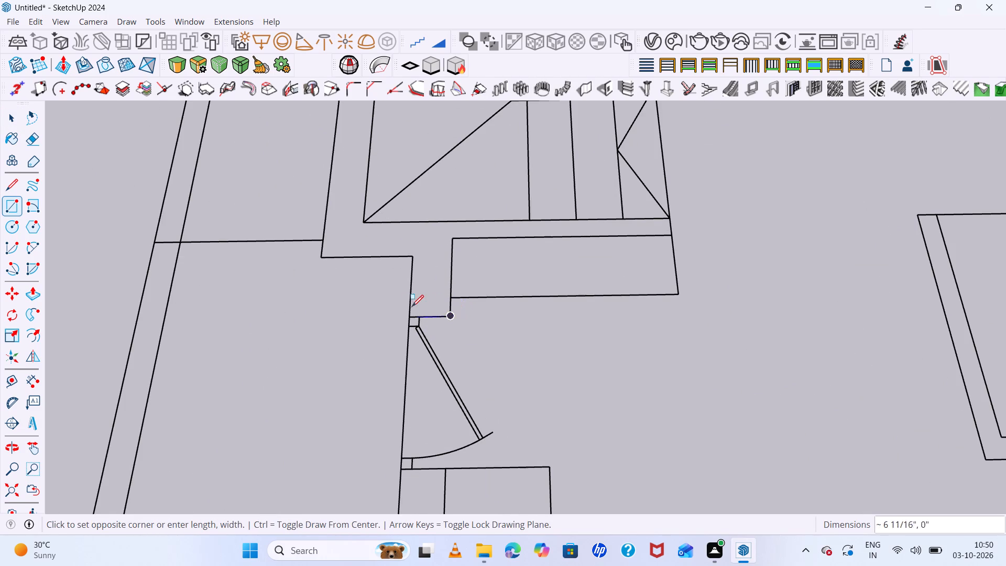
{"action": "left_click", "coordinate": [415, 256]}
{"action": "left_click", "coordinate": [321, 258]}
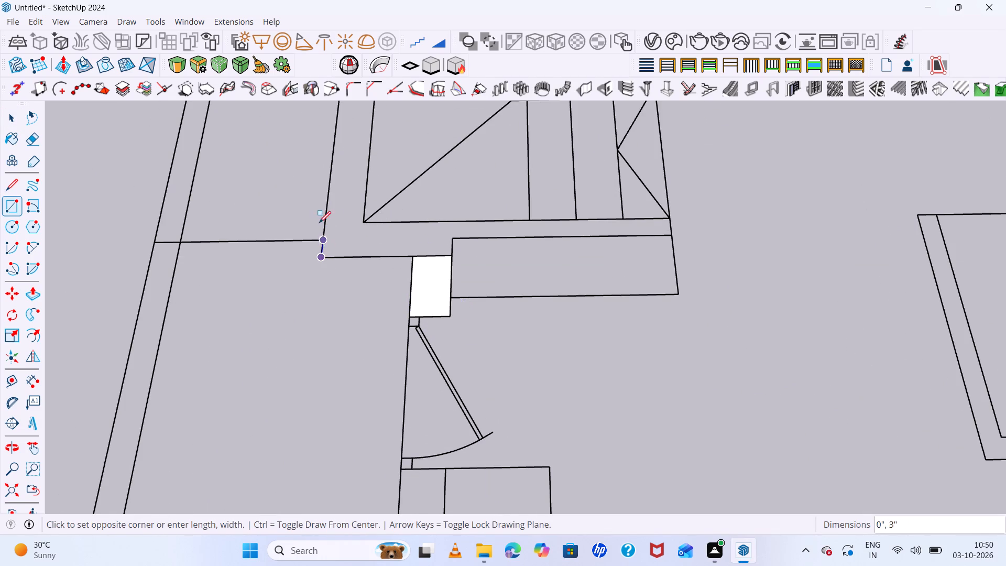
{"action": "left_click", "coordinate": [446, 220]}
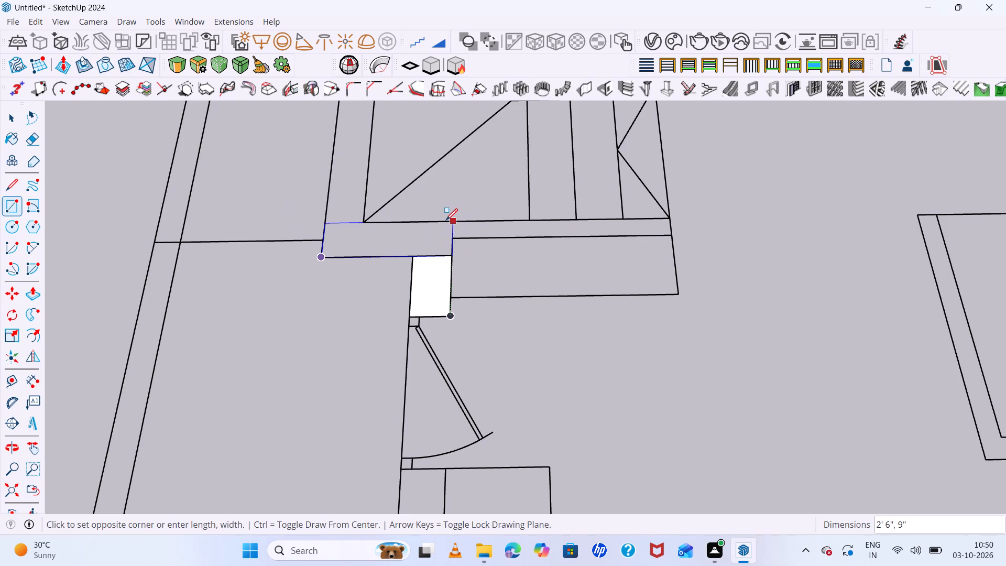
{"action": "left_click", "coordinate": [453, 240]}
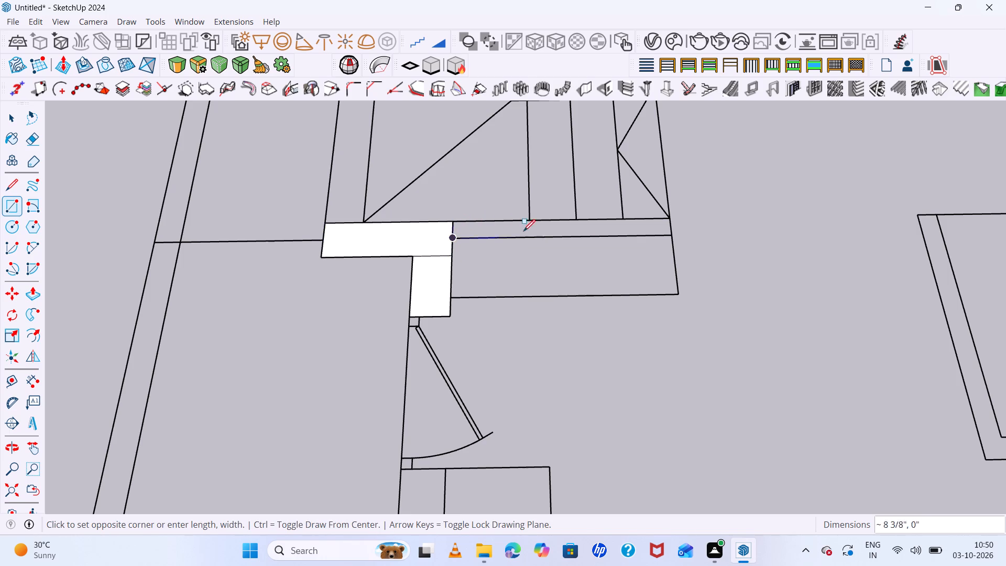
{"action": "left_click", "coordinate": [668, 218]}
Trace a 9" wide rectangle over the outer wall from the staircase corner up to the stair window.
{"action": "scroll", "coordinate": [455, 223], "scroll_direction": "down", "scroll_amount": 6}
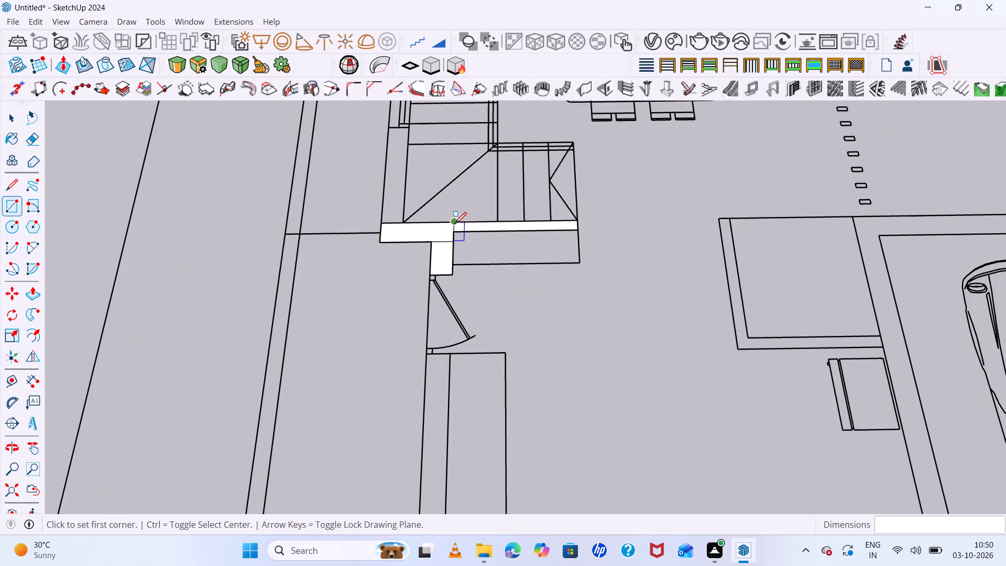
{"action": "middle_click_drag", "start_coordinate": [614, 288], "coordinate": [771, 306]}
{"action": "scroll", "coordinate": [634, 283], "scroll_direction": "down", "scroll_amount": 5}
{"action": "scroll", "coordinate": [379, 282], "scroll_direction": "up", "scroll_amount": 6}
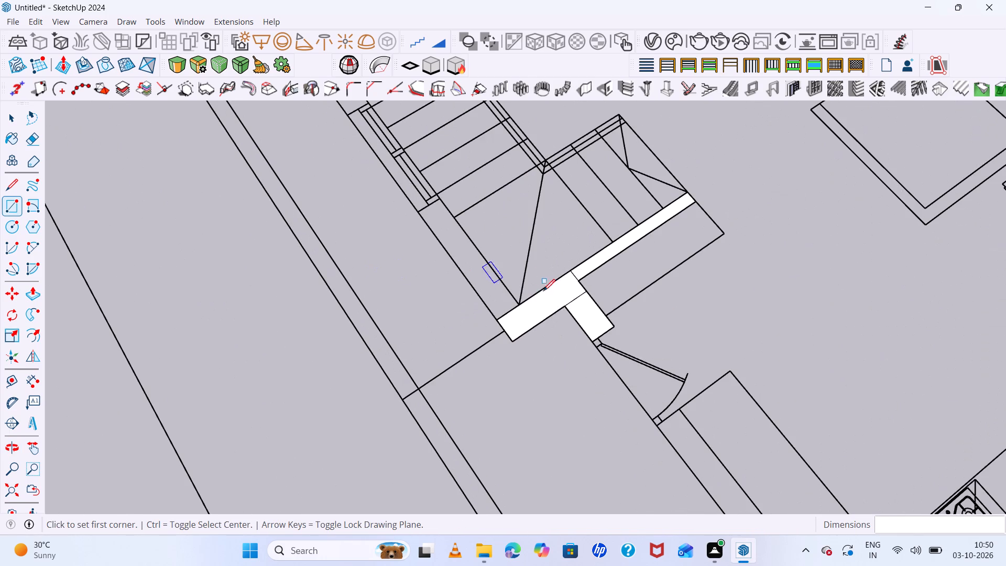
{"action": "left_click", "coordinate": [500, 318]}
{"action": "left_click", "coordinate": [519, 306]}
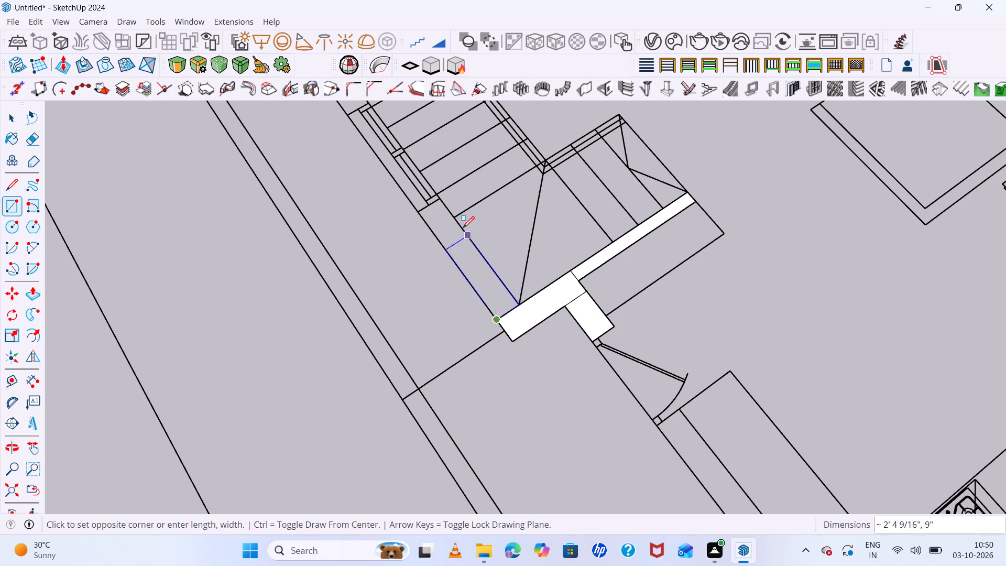
{"action": "left_click", "coordinate": [442, 198]}
Erase the dividing edges between the adjoining wall faces around the staircase corner to merge them.
{"action": "key", "text": "space"}
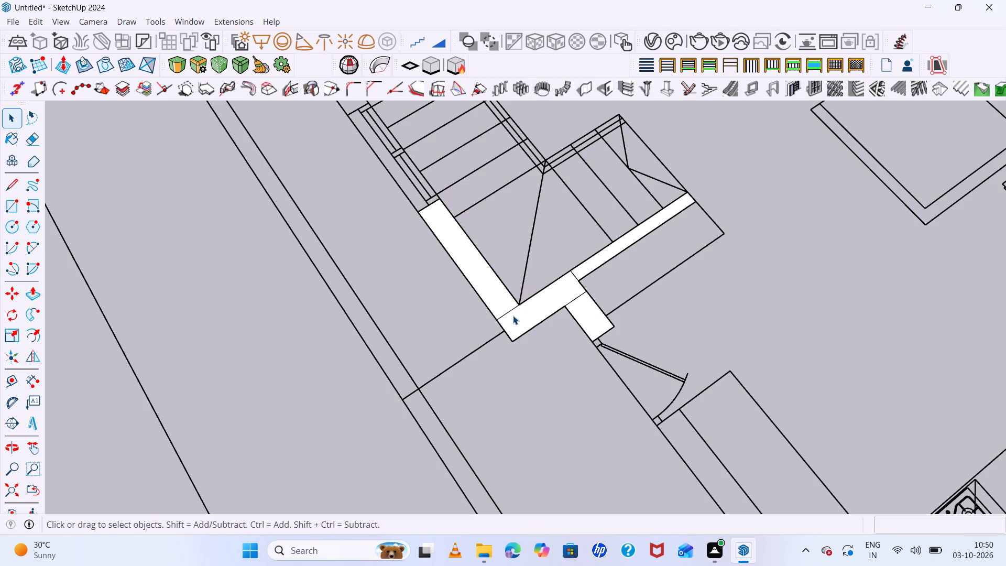
{"action": "key", "text": "e"}
{"action": "double_click", "coordinate": [506, 311]}
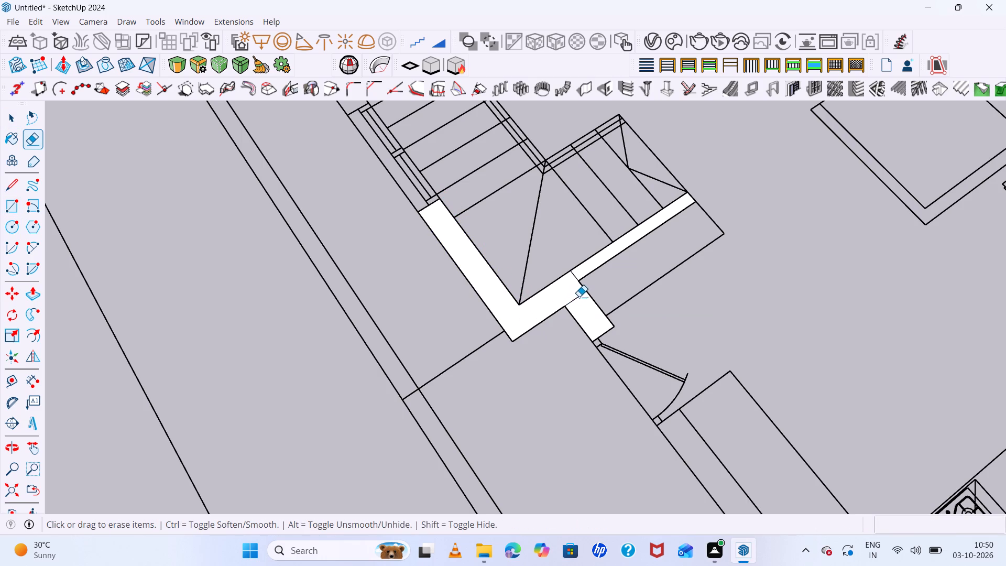
{"action": "left_click", "coordinate": [579, 297]}
{"action": "left_click_drag", "start_coordinate": [572, 278], "coordinate": [582, 276]}
Trace a 9" by about 5'3" rectangle over the outer wall between the stair window and the bedroom window.
{"action": "scroll", "coordinate": [589, 269], "scroll_direction": "down", "scroll_amount": 11}
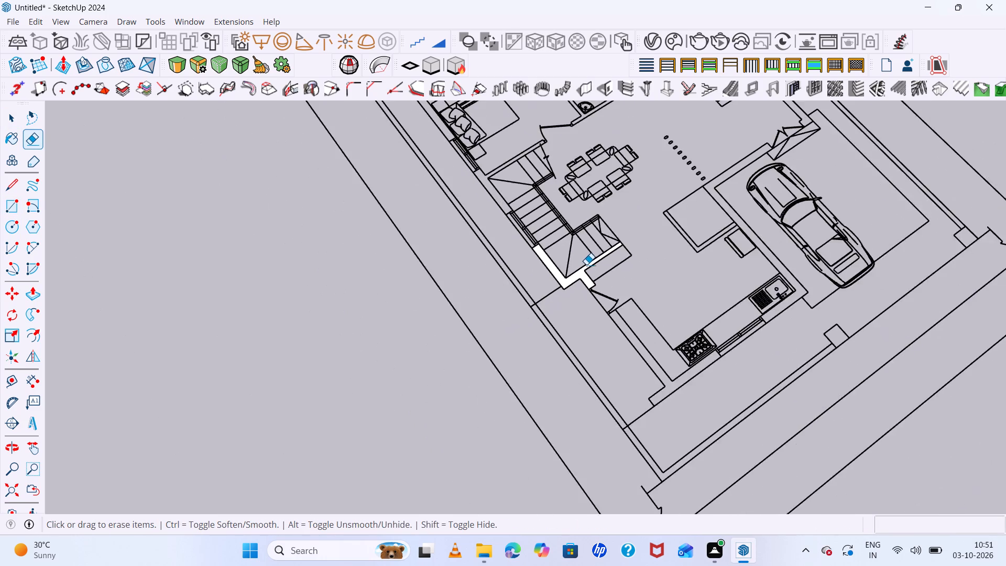
{"action": "scroll", "coordinate": [586, 265], "scroll_direction": "down", "scroll_amount": 5}
{"action": "middle_click_drag", "start_coordinate": [669, 350], "coordinate": [554, 361]}
{"action": "middle_click", "coordinate": [554, 361]}
{"action": "scroll", "coordinate": [581, 219], "scroll_direction": "up", "scroll_amount": 7}
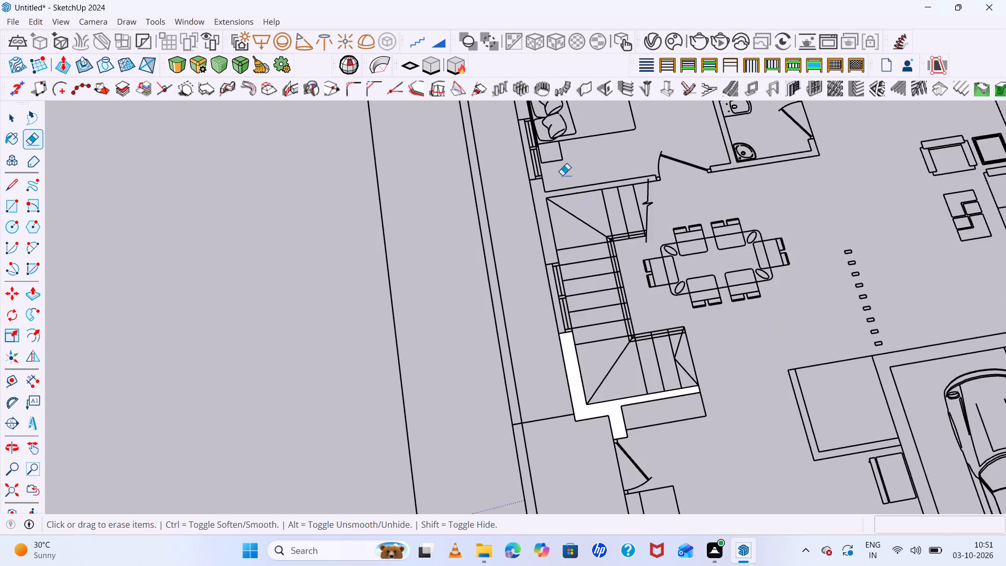
{"action": "scroll", "coordinate": [561, 176], "scroll_direction": "up", "scroll_amount": 6}
{"action": "key", "text": "space"}
{"action": "key", "text": "r"}
{"action": "scroll", "coordinate": [567, 337], "scroll_direction": "up", "scroll_amount": 4}
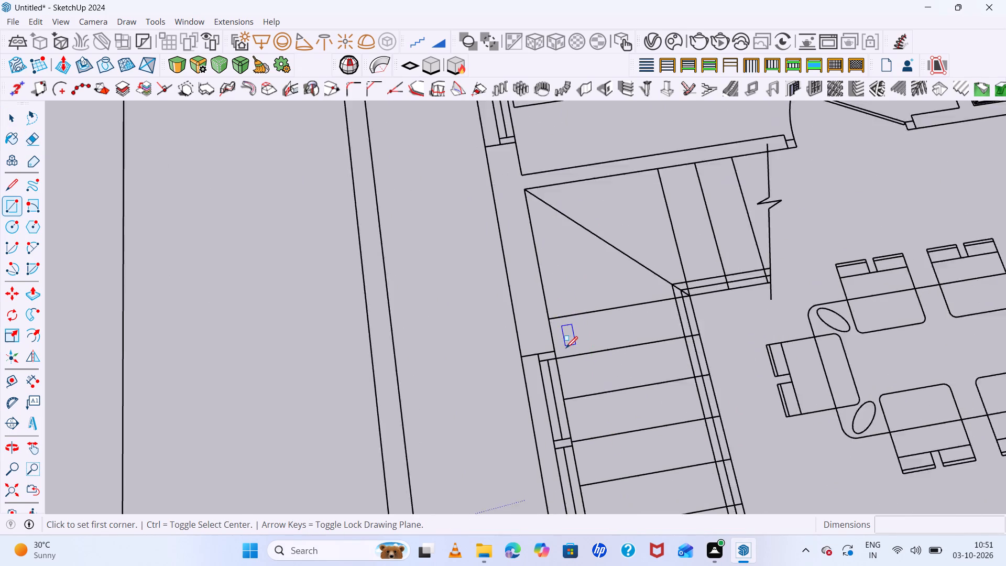
{"action": "scroll", "coordinate": [566, 348], "scroll_direction": "up", "scroll_amount": 3}
{"action": "left_click", "coordinate": [543, 353]}
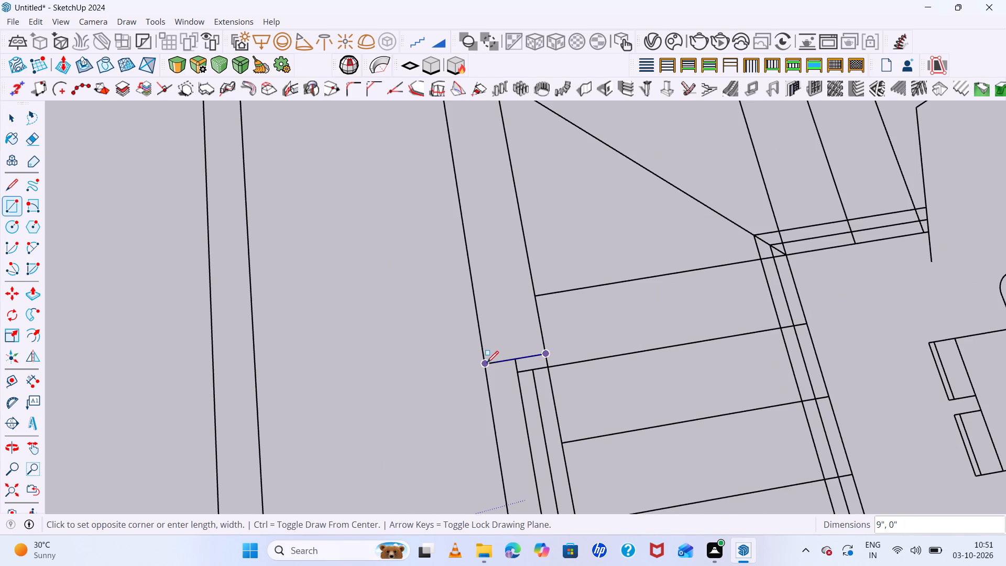
{"action": "left_click", "coordinate": [487, 363]}
{"action": "scroll", "coordinate": [482, 300], "scroll_direction": "down", "scroll_amount": 12}
{"action": "scroll", "coordinate": [476, 202], "scroll_direction": "up", "scroll_amount": 4}
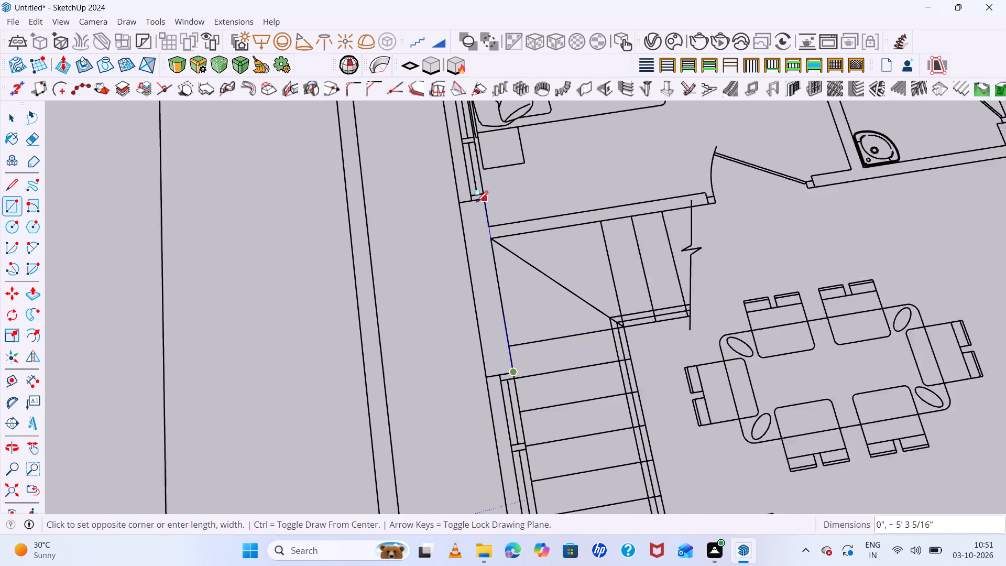
{"action": "scroll", "coordinate": [476, 202], "scroll_direction": "up", "scroll_amount": 6}
{"action": "left_click", "coordinate": [456, 200]}
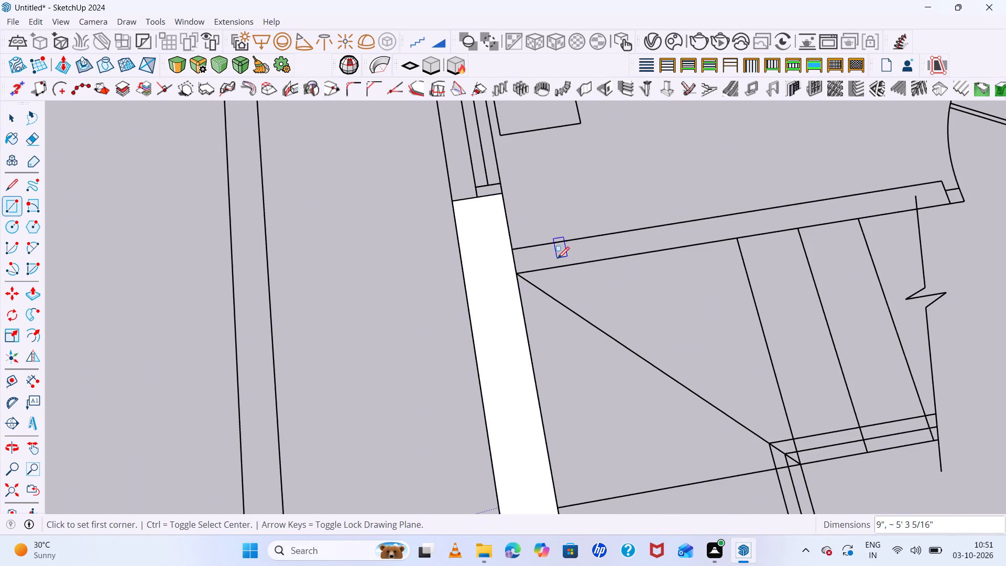
Trace a 4 1/2" wide rectangle over the partition wall between the staircase and the bedroom, up to the door jamb.
{"action": "left_click", "coordinate": [522, 273]}
{"action": "left_click", "coordinate": [514, 248]}
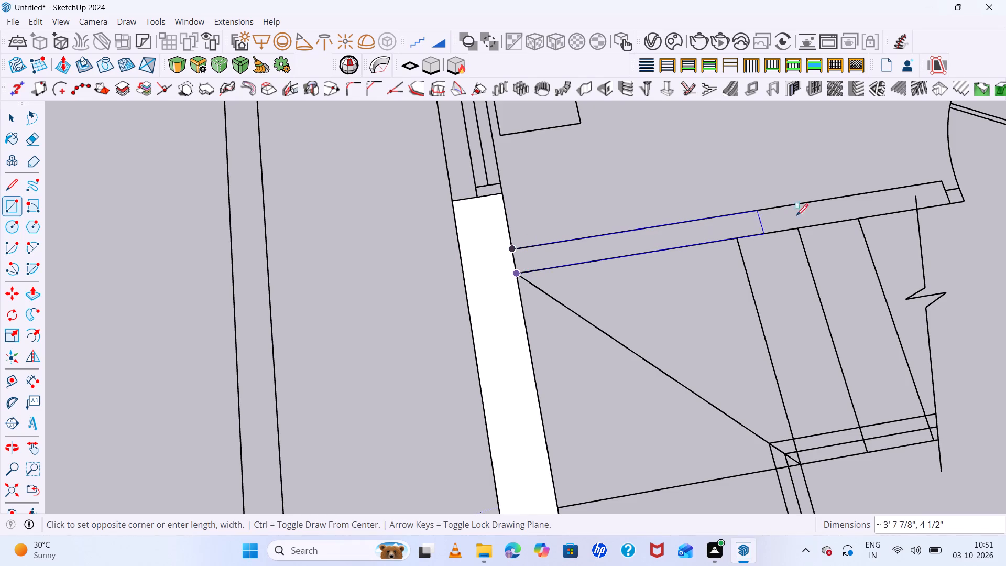
{"action": "left_click", "coordinate": [939, 179]}
{"action": "key", "text": "space"}
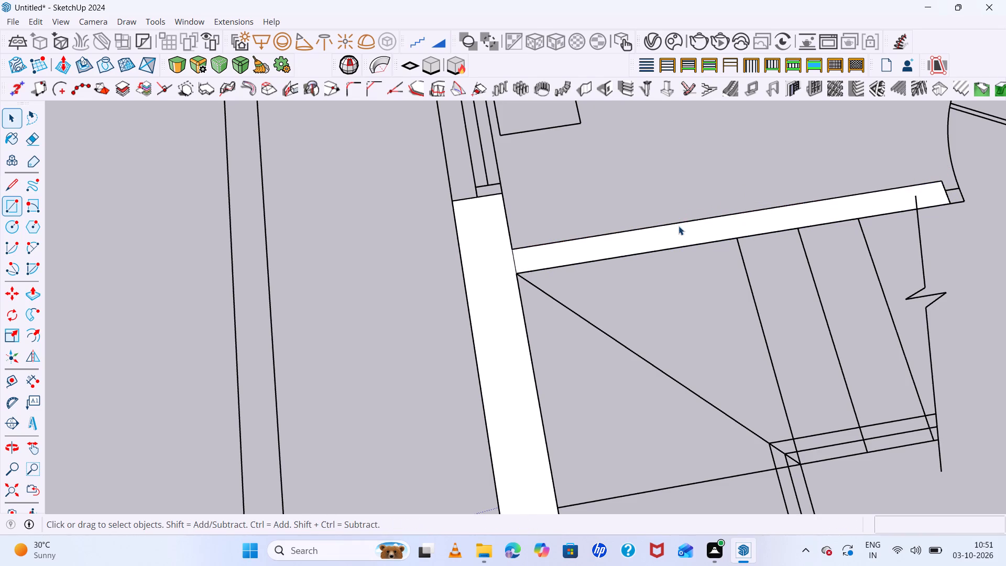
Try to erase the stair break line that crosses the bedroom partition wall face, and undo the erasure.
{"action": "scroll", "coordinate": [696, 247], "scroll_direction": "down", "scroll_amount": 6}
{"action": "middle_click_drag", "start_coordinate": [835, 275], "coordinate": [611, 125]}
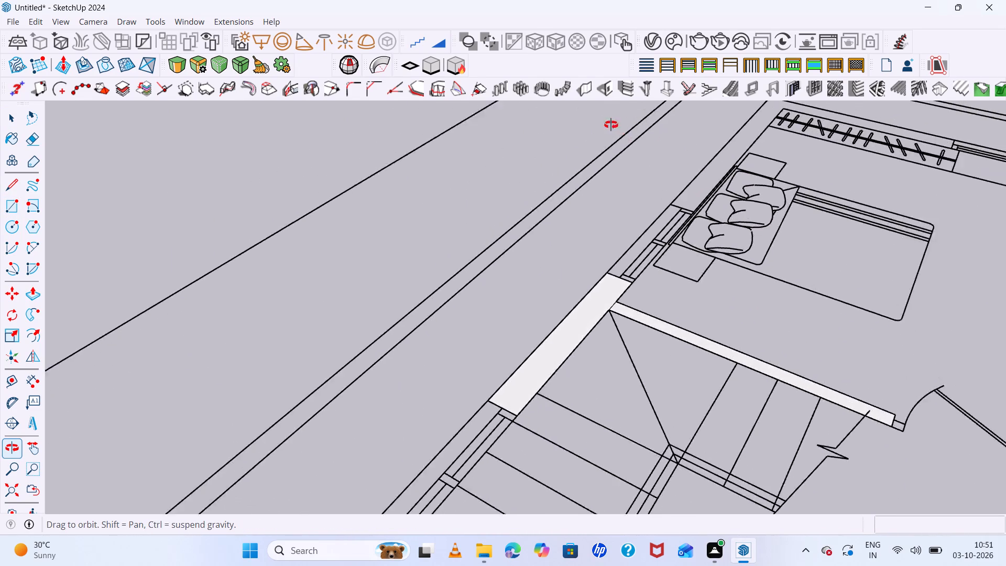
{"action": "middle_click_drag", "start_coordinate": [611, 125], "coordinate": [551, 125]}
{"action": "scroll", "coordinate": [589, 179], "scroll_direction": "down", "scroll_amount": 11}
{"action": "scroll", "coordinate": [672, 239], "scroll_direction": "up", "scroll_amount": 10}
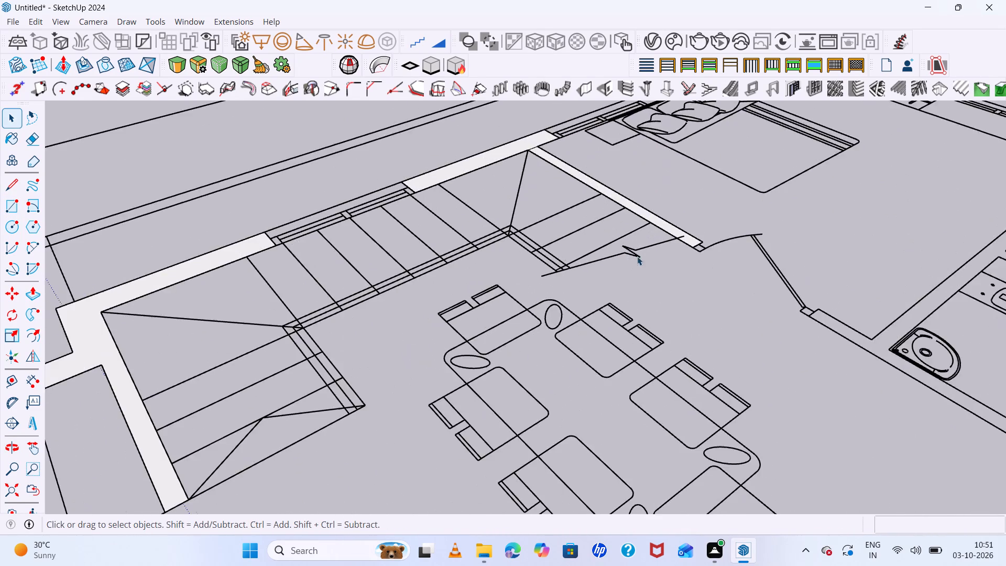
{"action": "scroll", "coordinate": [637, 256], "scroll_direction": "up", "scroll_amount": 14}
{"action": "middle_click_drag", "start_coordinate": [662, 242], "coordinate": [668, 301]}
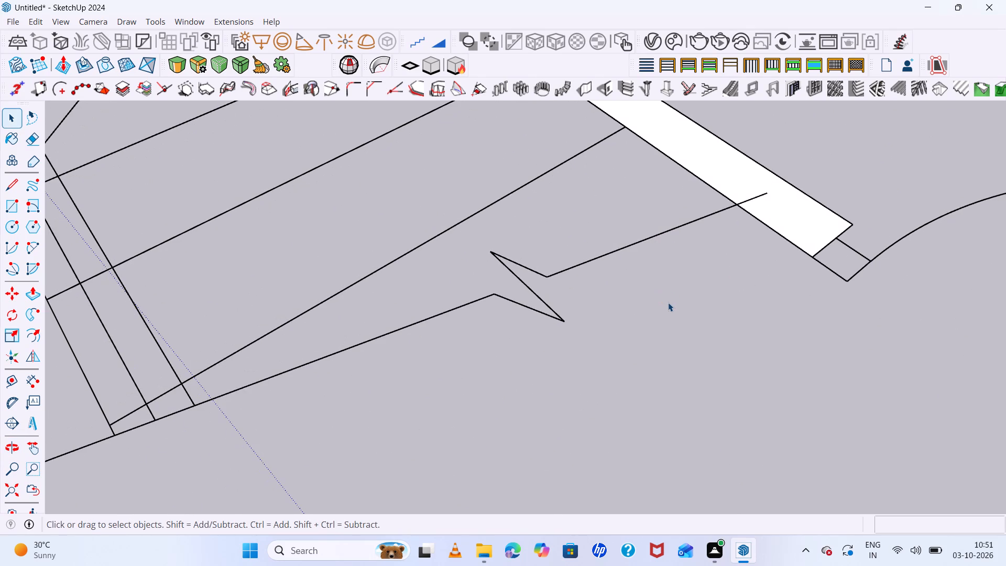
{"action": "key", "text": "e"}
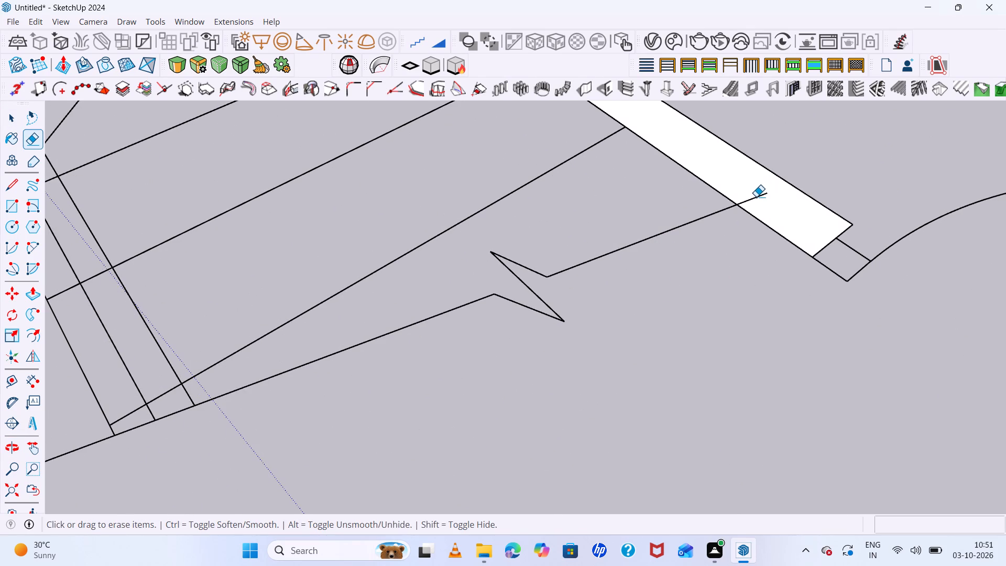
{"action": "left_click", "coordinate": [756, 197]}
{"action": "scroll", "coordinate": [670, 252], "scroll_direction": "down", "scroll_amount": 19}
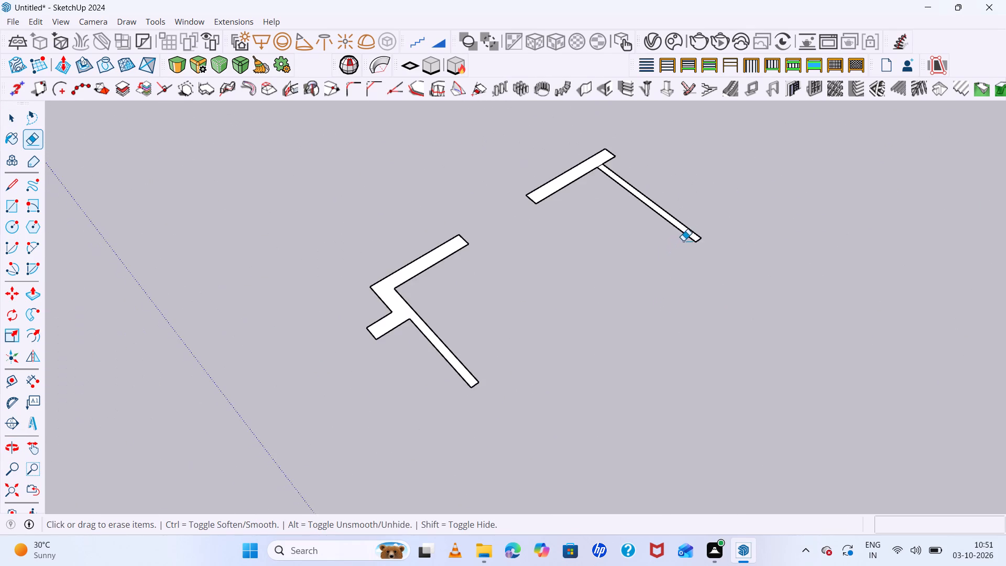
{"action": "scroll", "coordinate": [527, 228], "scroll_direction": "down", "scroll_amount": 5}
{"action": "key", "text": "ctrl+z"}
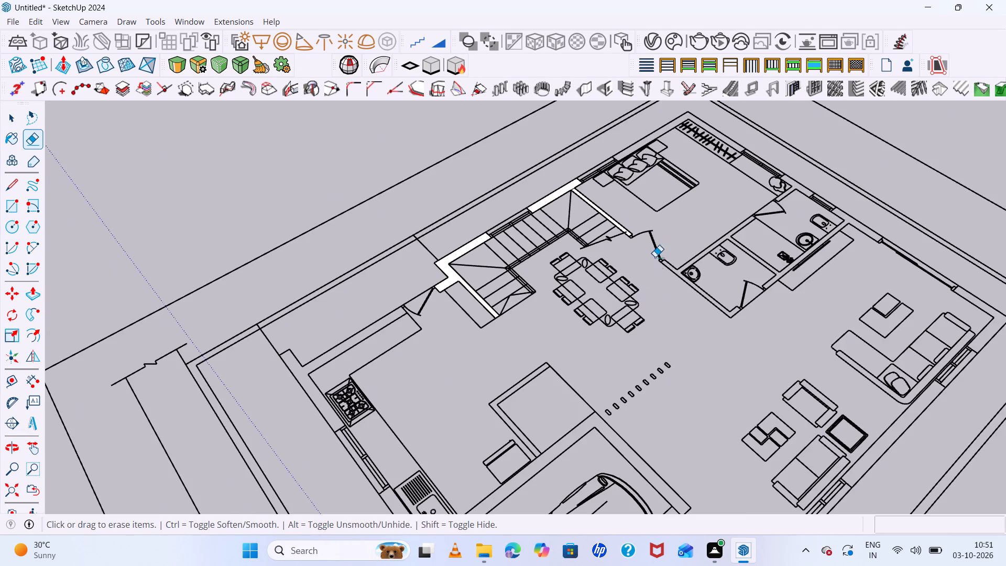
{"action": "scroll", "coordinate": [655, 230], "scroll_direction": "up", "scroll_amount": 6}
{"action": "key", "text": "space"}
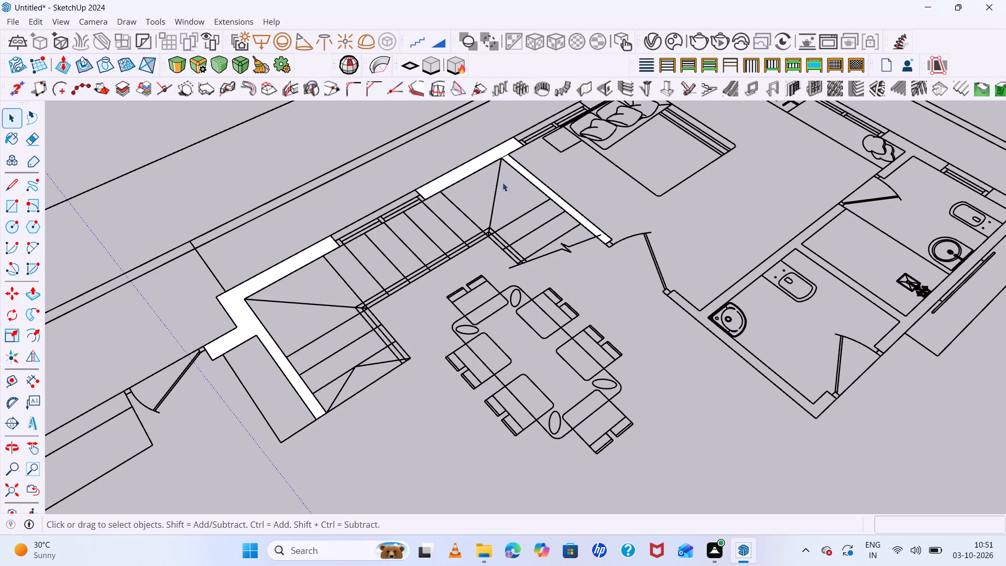
Open the floor plan group and delete the stair break line segment that crosses the bedroom partition wall face.
{"action": "scroll", "coordinate": [591, 239], "scroll_direction": "up", "scroll_amount": 4}
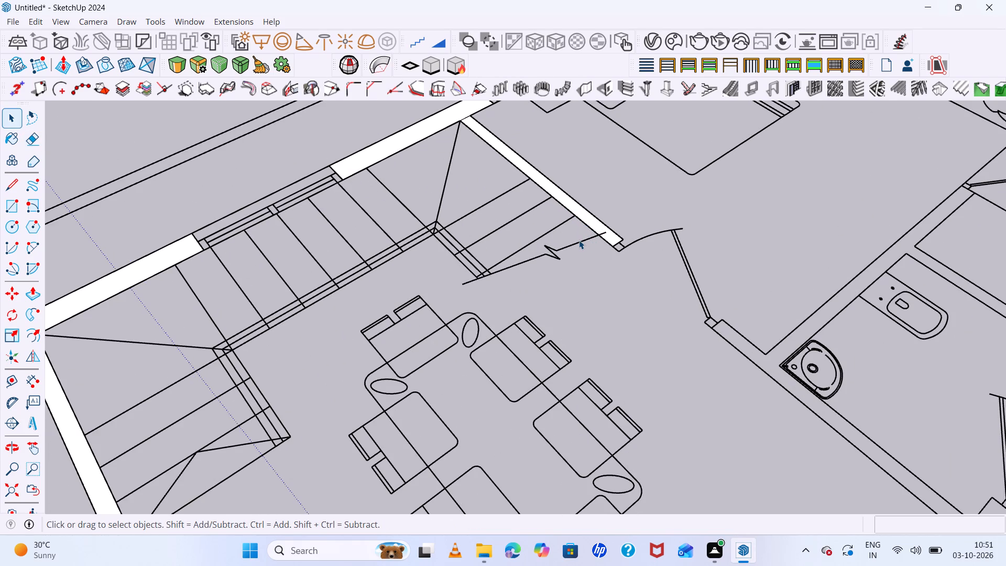
{"action": "left_click", "coordinate": [573, 244]}
{"action": "double_click", "coordinate": [572, 245]}
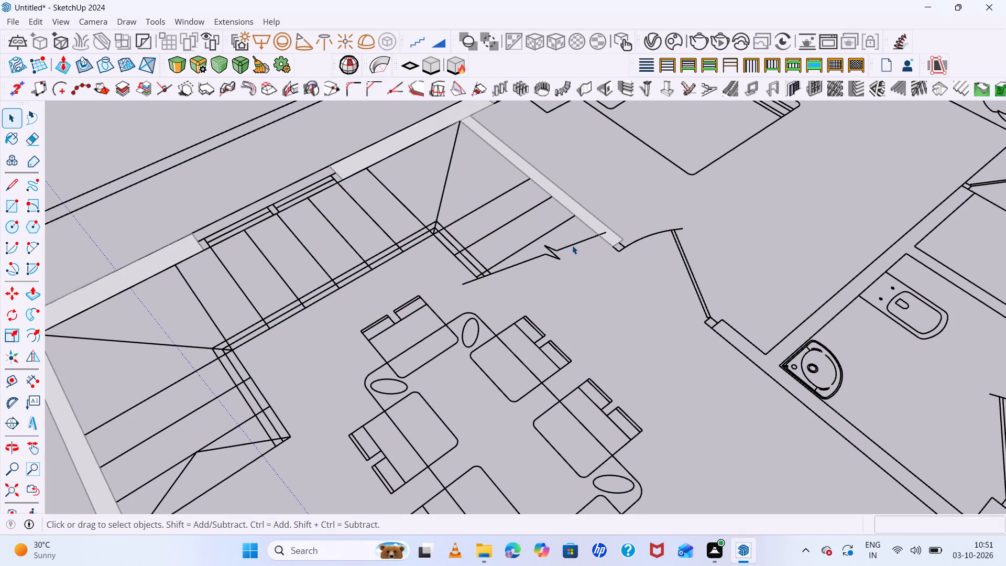
{"action": "left_click", "coordinate": [572, 245]}
{"action": "left_click", "coordinate": [572, 245]}
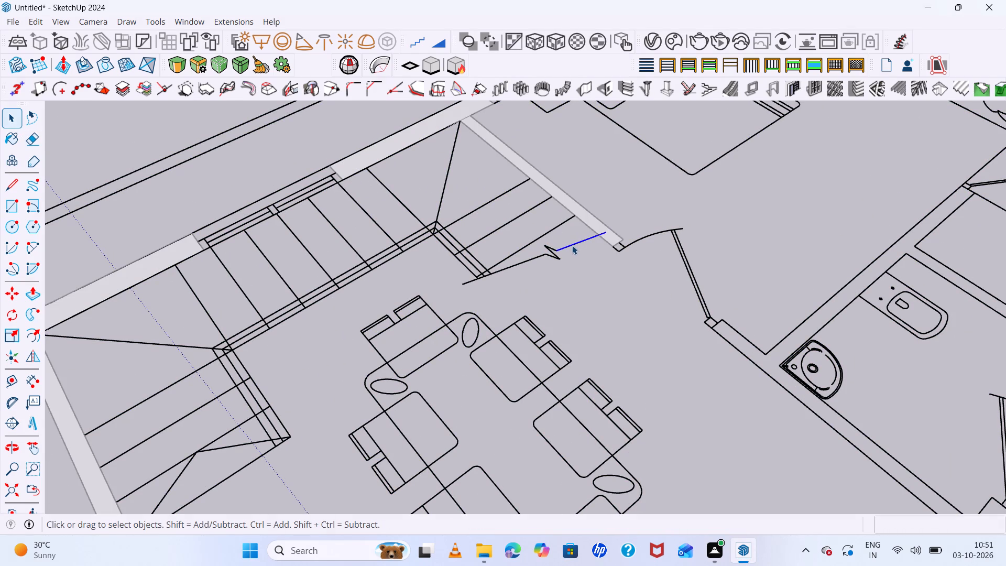
{"action": "key", "text": "Delete"}
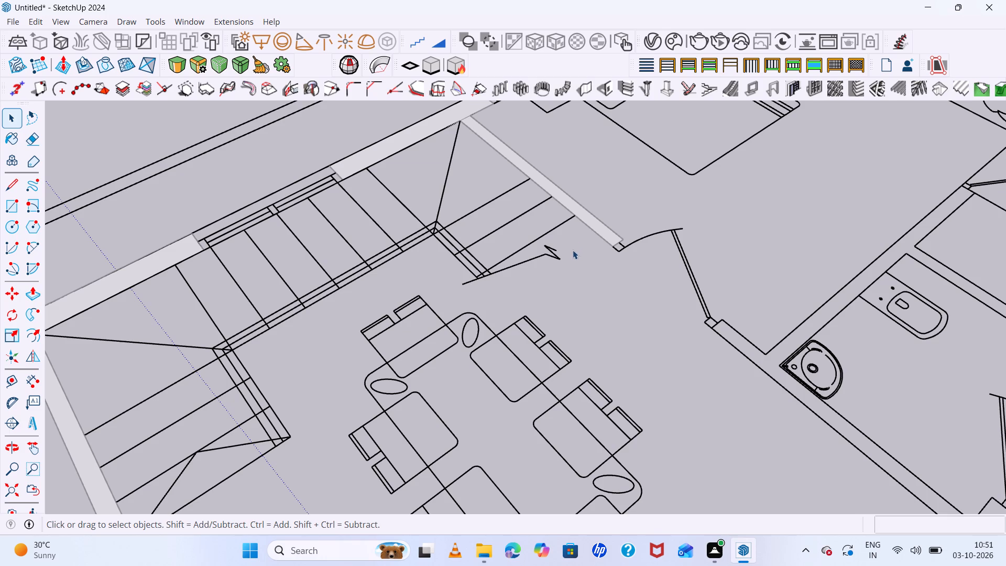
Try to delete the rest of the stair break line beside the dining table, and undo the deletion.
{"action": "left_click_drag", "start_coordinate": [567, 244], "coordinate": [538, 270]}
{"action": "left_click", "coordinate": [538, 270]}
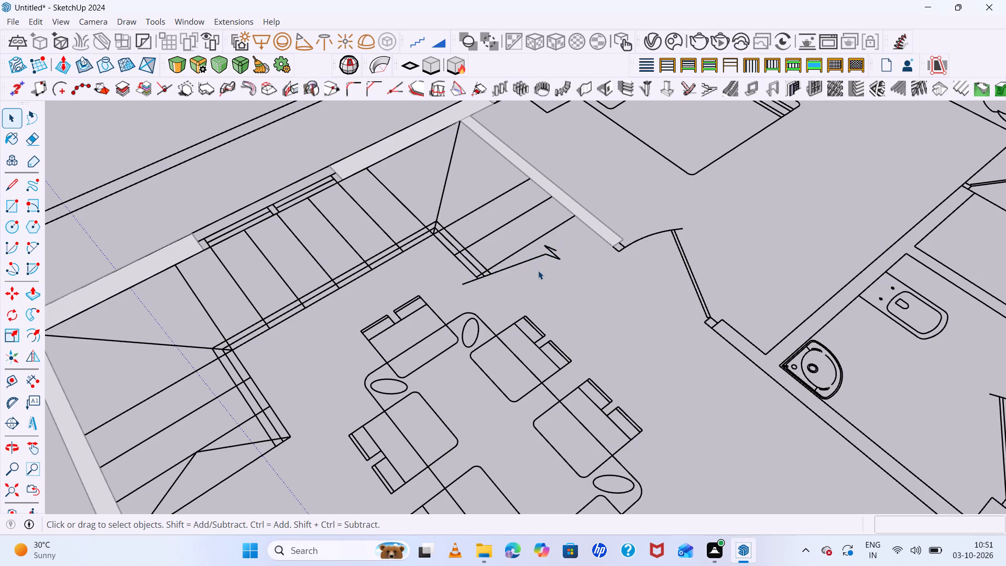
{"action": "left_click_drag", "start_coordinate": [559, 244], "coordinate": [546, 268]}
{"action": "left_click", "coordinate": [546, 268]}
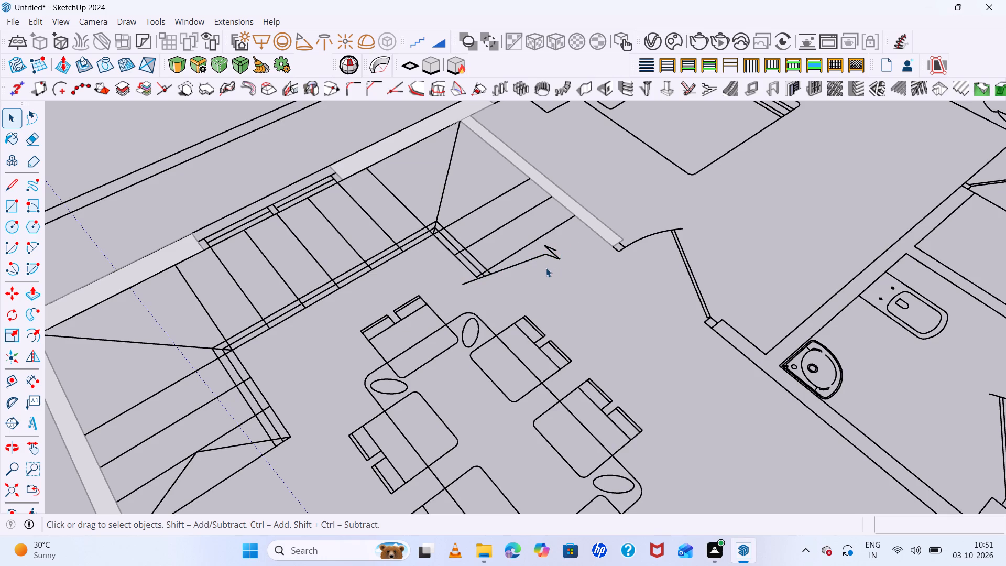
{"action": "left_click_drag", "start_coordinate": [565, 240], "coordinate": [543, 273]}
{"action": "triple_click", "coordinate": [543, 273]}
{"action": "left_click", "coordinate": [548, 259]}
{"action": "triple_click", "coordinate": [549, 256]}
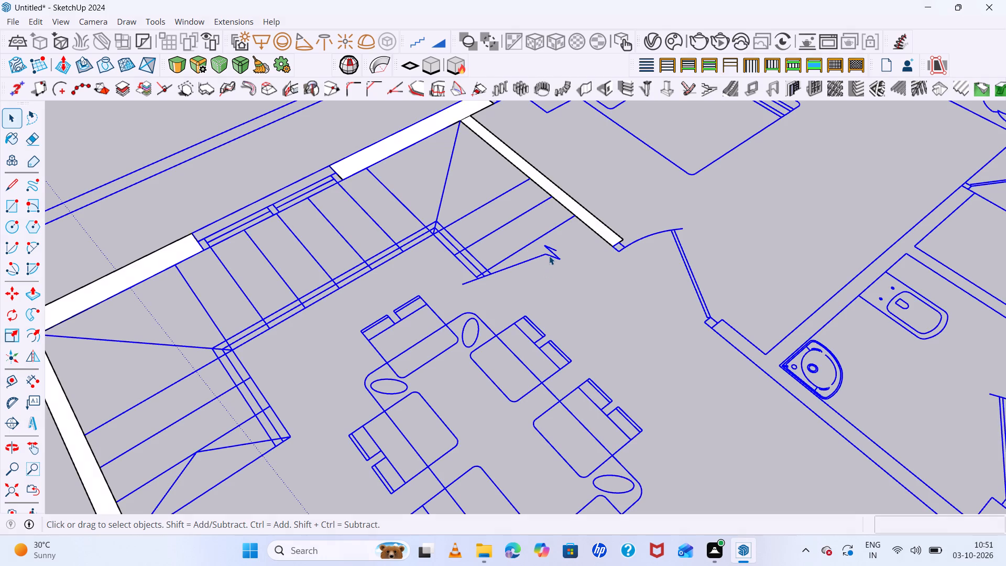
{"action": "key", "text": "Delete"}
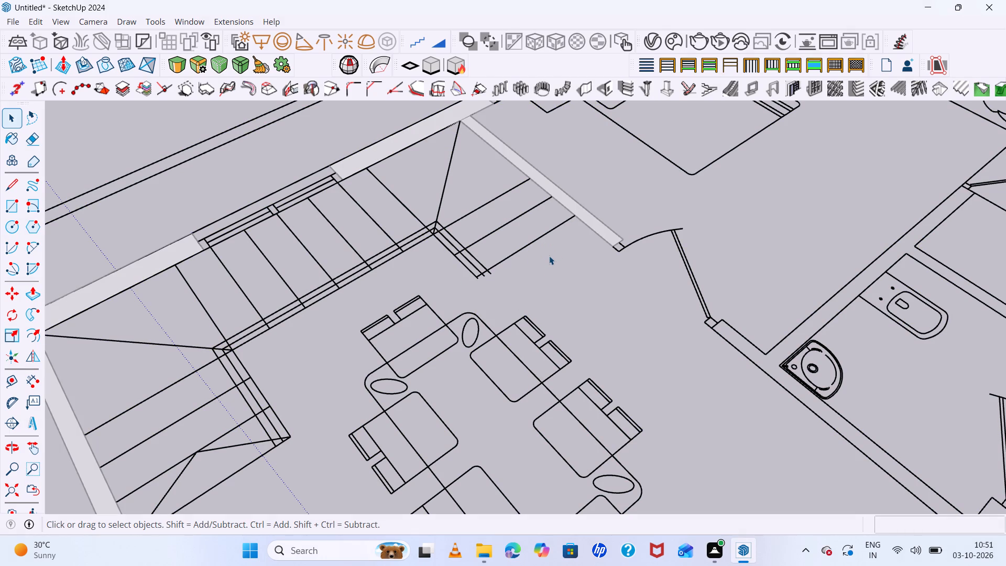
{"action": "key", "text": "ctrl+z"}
Delete the remaining zigzag and long segment of the stair break line, and close the floor plan group.
{"action": "triple_click", "coordinate": [554, 256]}
{"action": "left_click", "coordinate": [554, 256]}
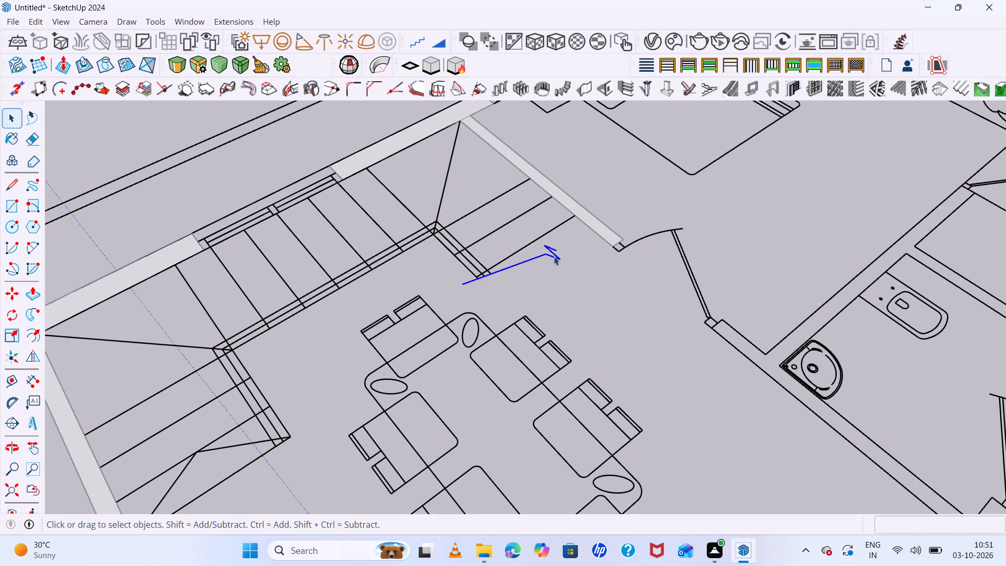
{"action": "key", "text": "Delete"}
{"action": "scroll", "coordinate": [484, 230], "scroll_direction": "down", "scroll_amount": 6}
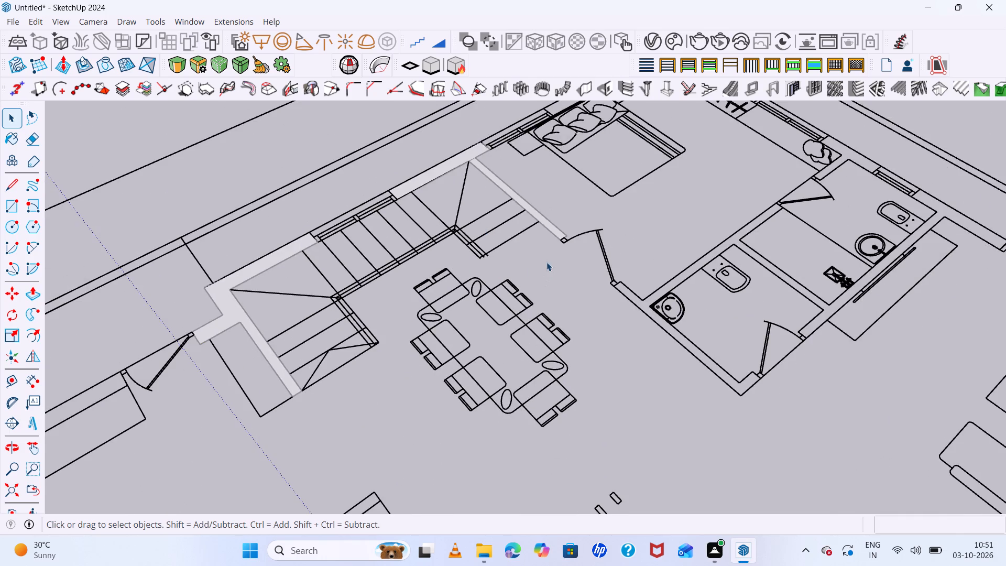
{"action": "scroll", "coordinate": [548, 260], "scroll_direction": "down", "scroll_amount": 12}
{"action": "left_click", "coordinate": [593, 238]}
{"action": "key", "text": "space"}
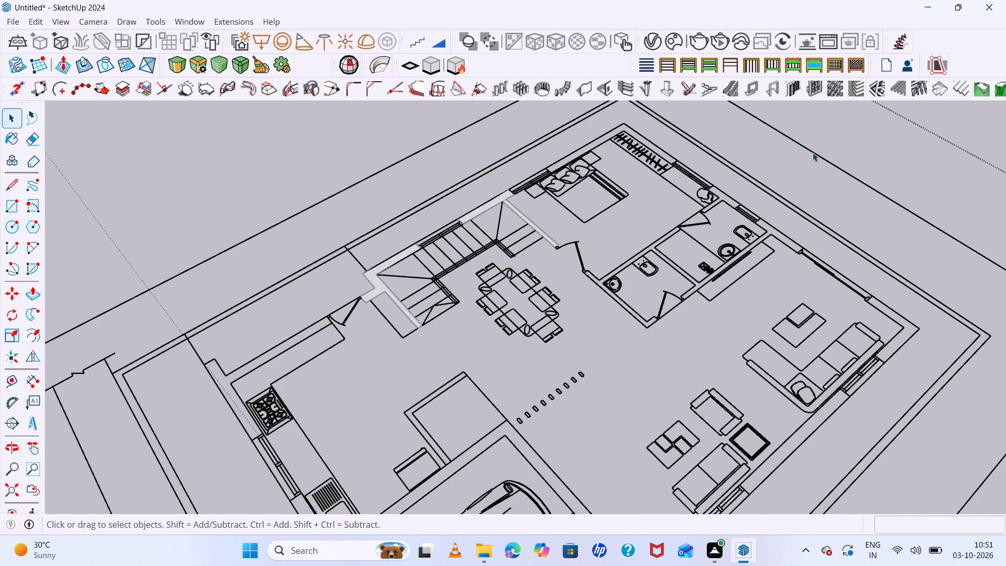
{"action": "left_click", "coordinate": [813, 153]}
{"action": "middle_click_drag", "start_coordinate": [613, 273], "coordinate": [867, 295]}
{"action": "key", "text": "space"}
{"action": "double_click", "coordinate": [820, 213]}
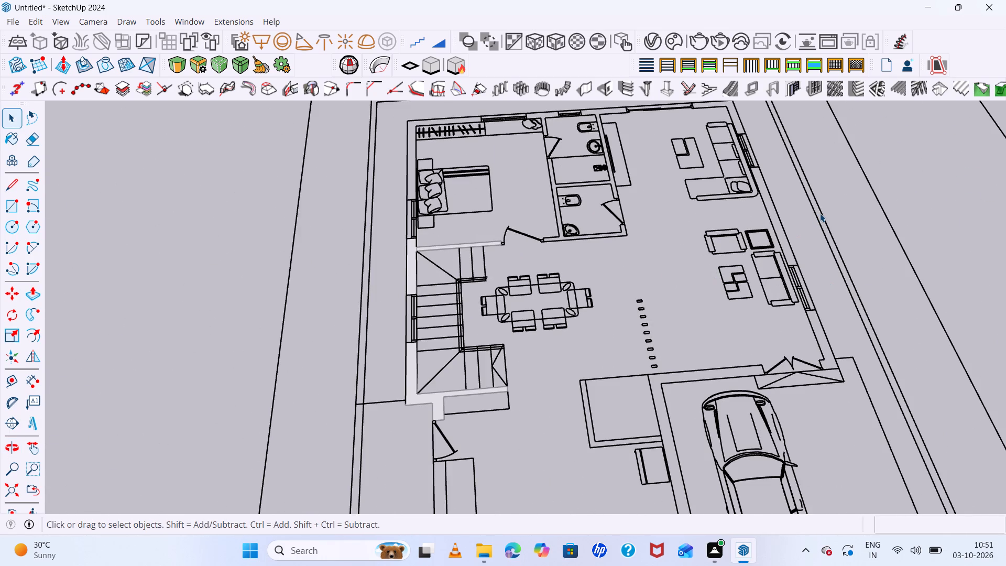
{"action": "double_click", "coordinate": [907, 200]}
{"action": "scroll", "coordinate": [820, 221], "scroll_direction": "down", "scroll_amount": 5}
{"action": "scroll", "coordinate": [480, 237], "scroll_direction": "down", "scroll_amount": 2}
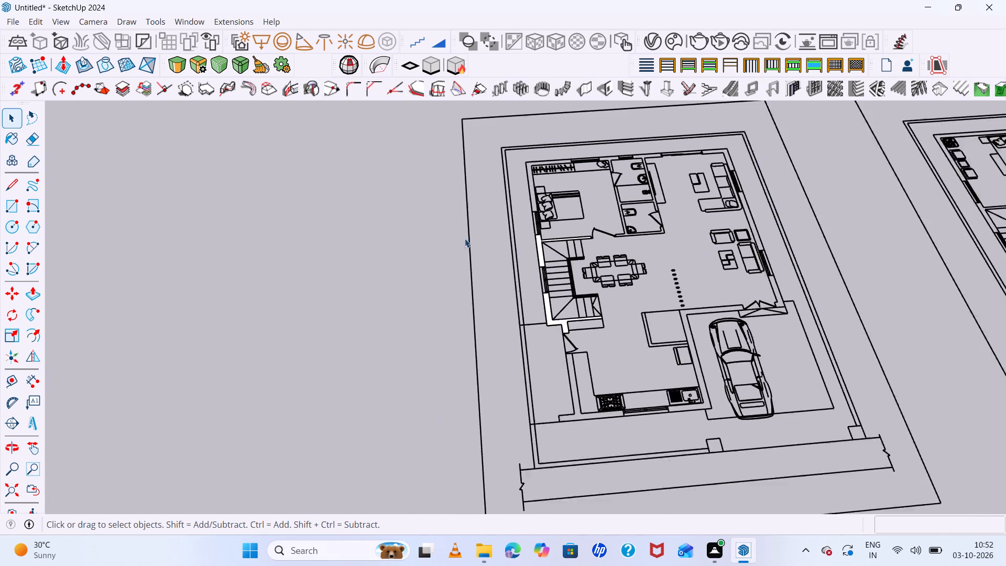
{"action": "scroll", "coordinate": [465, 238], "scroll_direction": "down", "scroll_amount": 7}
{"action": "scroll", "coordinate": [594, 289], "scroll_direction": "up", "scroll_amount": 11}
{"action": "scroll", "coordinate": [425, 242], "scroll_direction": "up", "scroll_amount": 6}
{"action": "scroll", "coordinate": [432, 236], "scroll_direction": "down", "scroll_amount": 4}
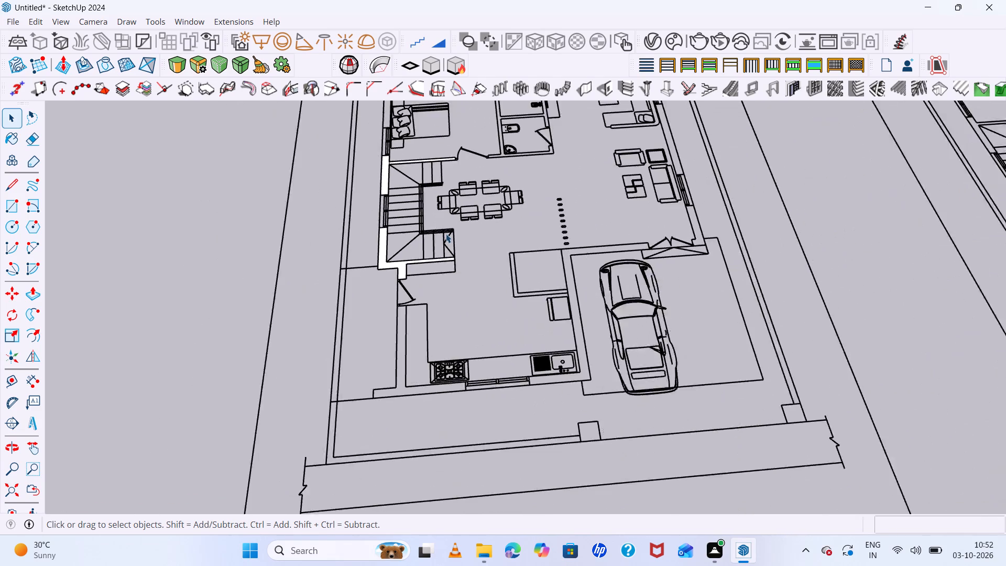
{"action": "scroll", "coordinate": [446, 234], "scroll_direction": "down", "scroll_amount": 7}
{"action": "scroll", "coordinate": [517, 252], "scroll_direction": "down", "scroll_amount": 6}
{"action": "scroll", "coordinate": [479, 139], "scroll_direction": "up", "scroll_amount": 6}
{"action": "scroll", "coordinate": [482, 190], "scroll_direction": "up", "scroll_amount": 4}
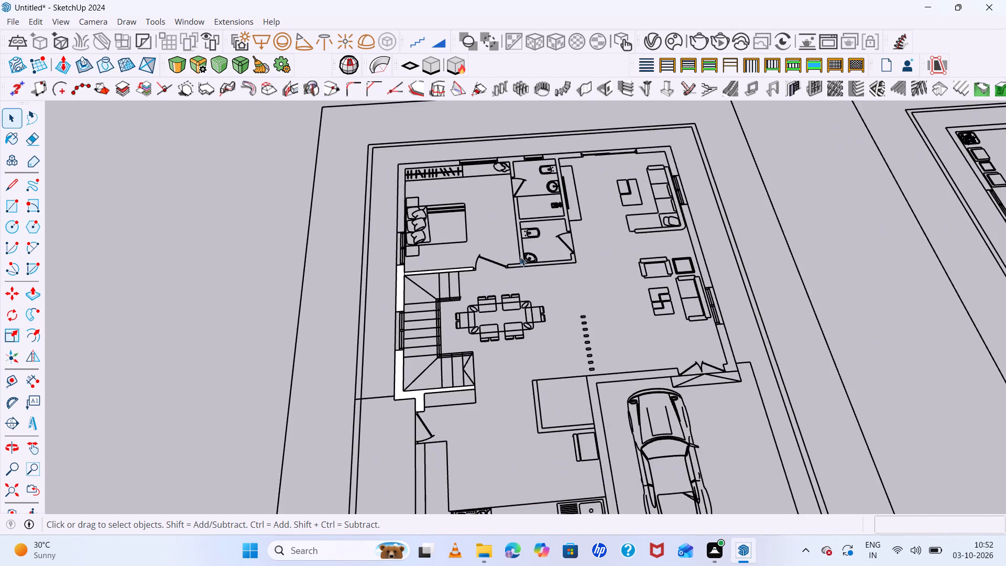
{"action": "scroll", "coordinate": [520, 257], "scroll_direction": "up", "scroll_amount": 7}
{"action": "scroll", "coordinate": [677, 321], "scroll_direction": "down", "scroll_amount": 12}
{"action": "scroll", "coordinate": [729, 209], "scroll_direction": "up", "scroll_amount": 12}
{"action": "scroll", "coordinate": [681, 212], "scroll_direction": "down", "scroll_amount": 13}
Inside the floor plan group, move the bed with its pillows and side tables about 1' 5/16" away from the bedroom window wall.
{"action": "middle_click_drag", "start_coordinate": [752, 302], "coordinate": [727, 353]}
{"action": "scroll", "coordinate": [514, 191], "scroll_direction": "up", "scroll_amount": 5}
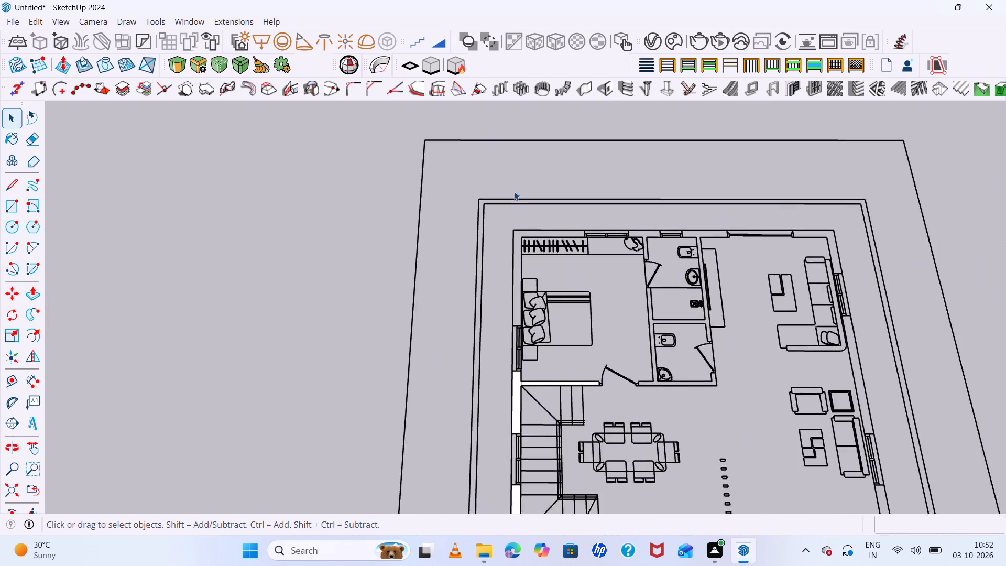
{"action": "scroll", "coordinate": [514, 191], "scroll_direction": "up", "scroll_amount": 2}
{"action": "scroll", "coordinate": [597, 248], "scroll_direction": "up", "scroll_amount": 5}
{"action": "scroll", "coordinate": [489, 382], "scroll_direction": "up", "scroll_amount": 9}
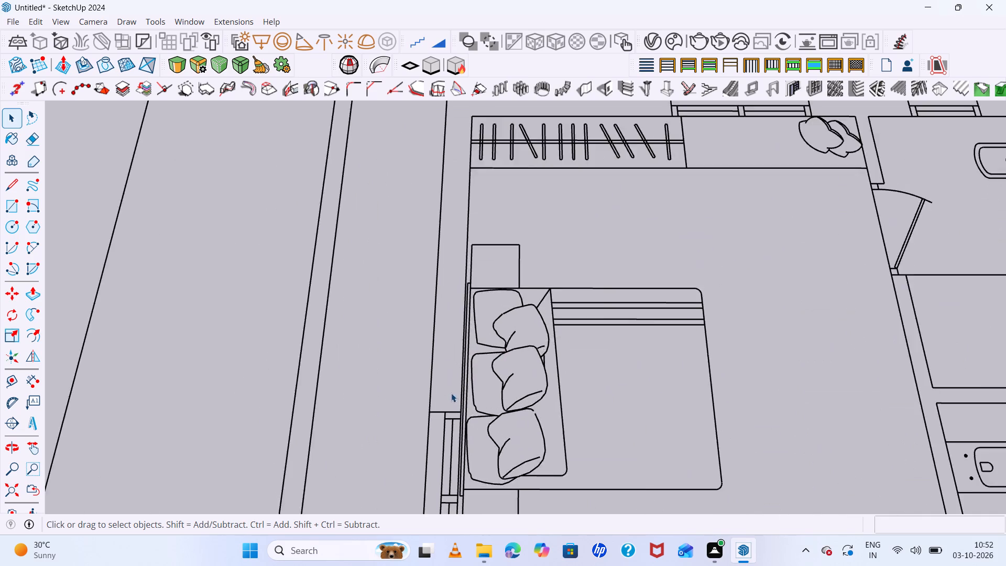
{"action": "scroll", "coordinate": [451, 393], "scroll_direction": "up", "scroll_amount": 3}
{"action": "left_click_drag", "start_coordinate": [714, 298], "coordinate": [649, 352]}
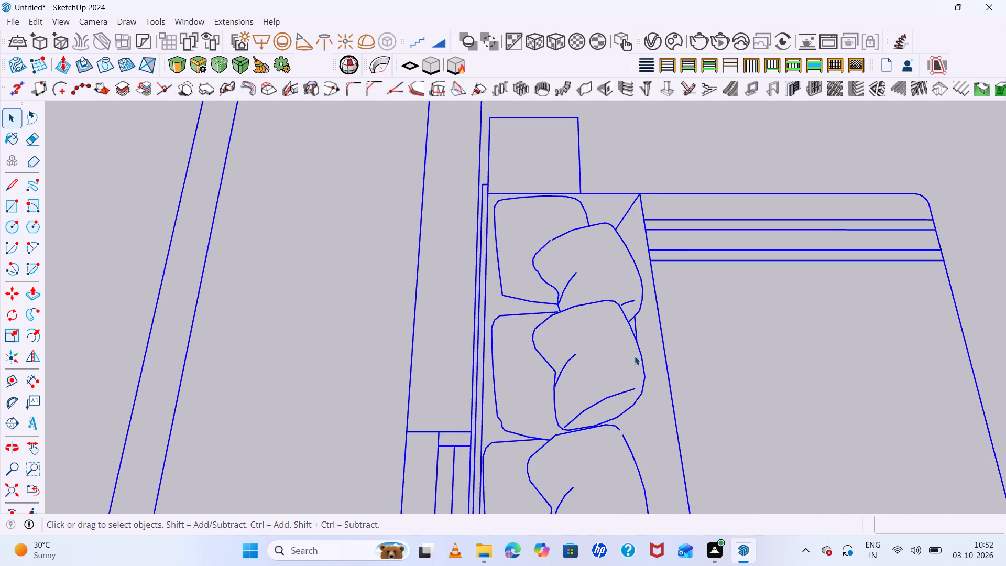
{"action": "double_click", "coordinate": [633, 349]}
{"action": "double_click", "coordinate": [636, 345]}
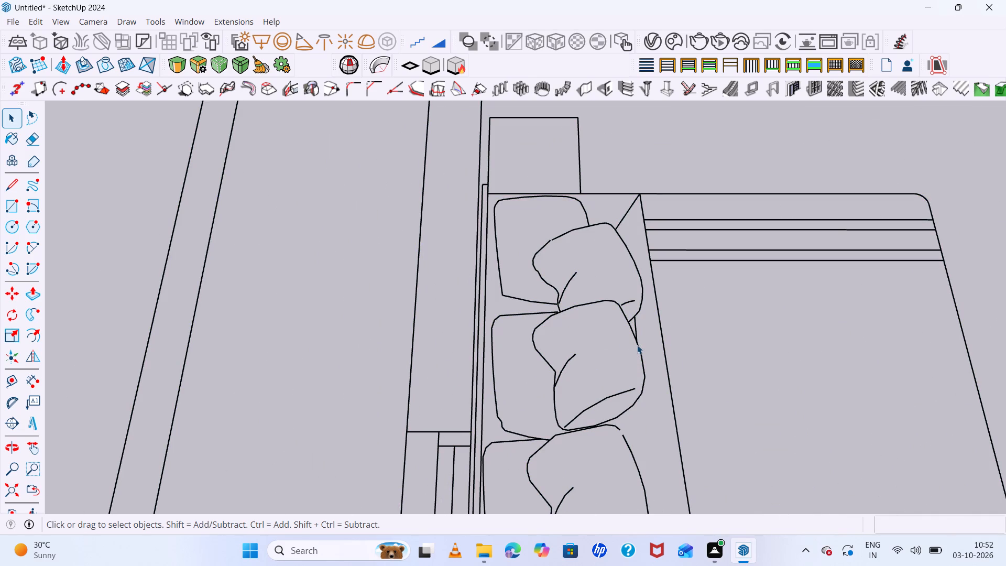
{"action": "double_click", "coordinate": [637, 345]}
{"action": "left_click", "coordinate": [162, 180]}
{"action": "left_click_drag", "start_coordinate": [675, 309], "coordinate": [654, 342]}
{"action": "left_click", "coordinate": [654, 342]}
{"action": "left_click_drag", "start_coordinate": [696, 309], "coordinate": [630, 393]}
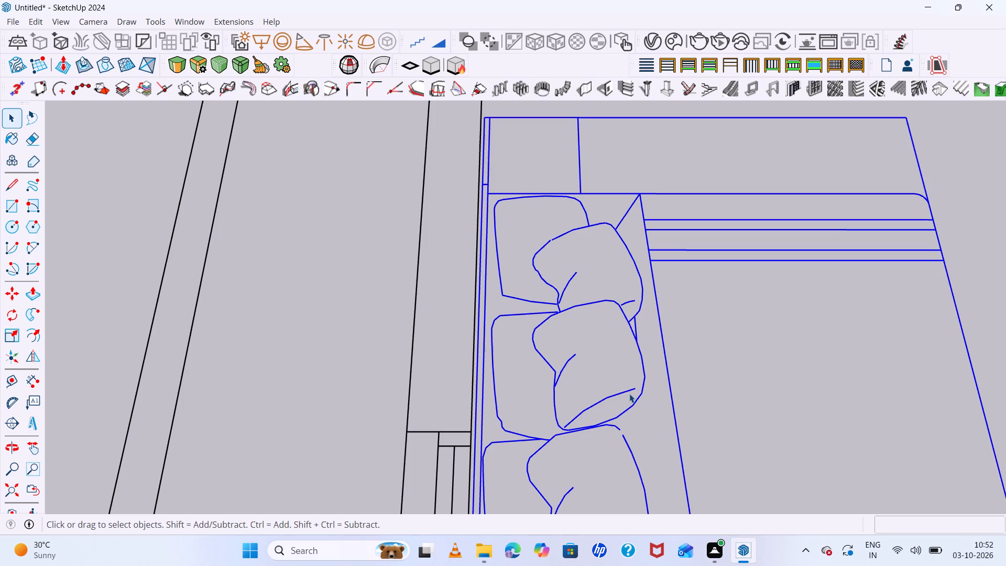
{"action": "key", "text": "m"}
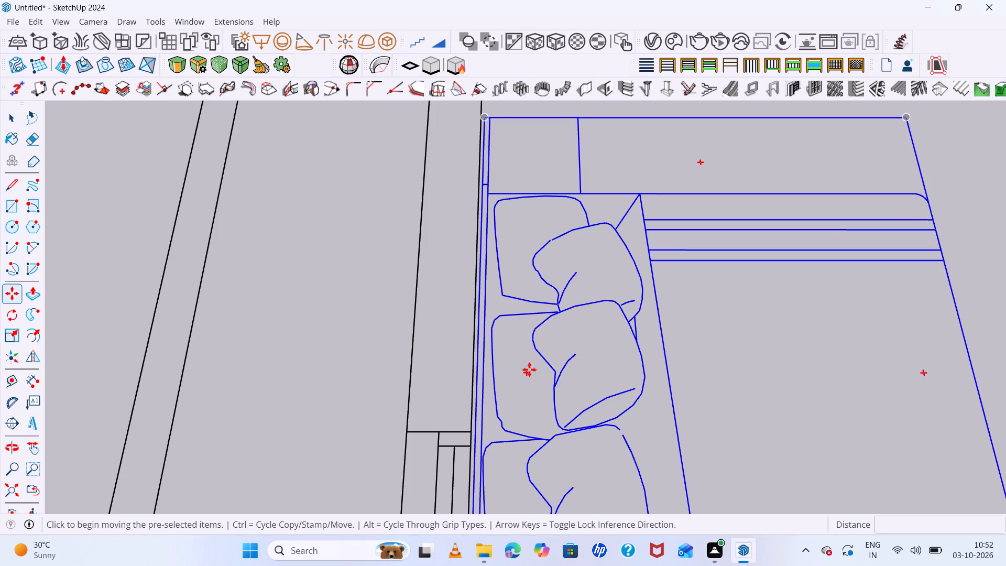
{"action": "left_click", "coordinate": [490, 383]}
{"action": "left_click", "coordinate": [562, 377]}
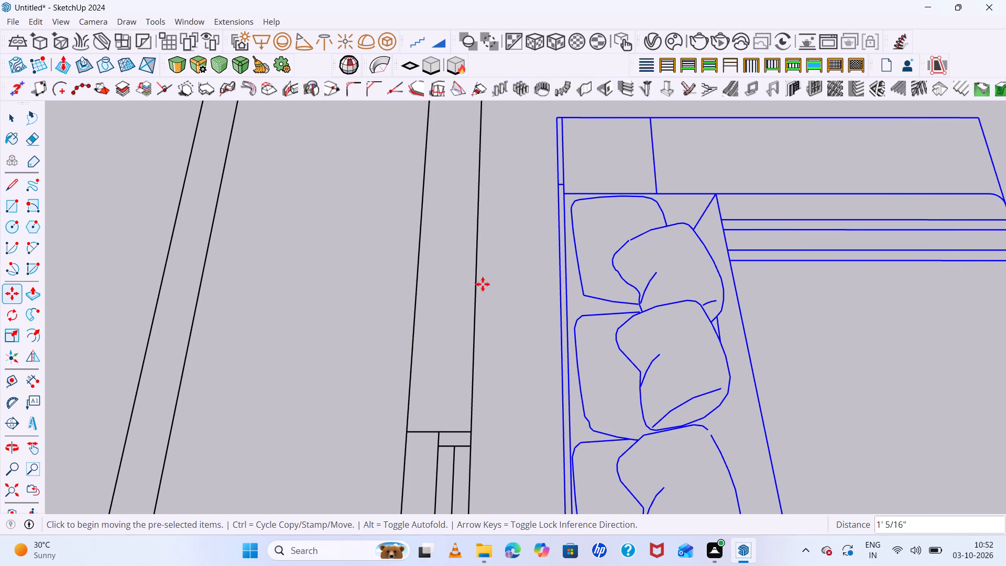
{"action": "key", "text": "space"}
{"action": "left_click", "coordinate": [311, 260]}
{"action": "key", "text": "space"}
{"action": "scroll", "coordinate": [311, 259], "scroll_direction": "down", "scroll_amount": 16}
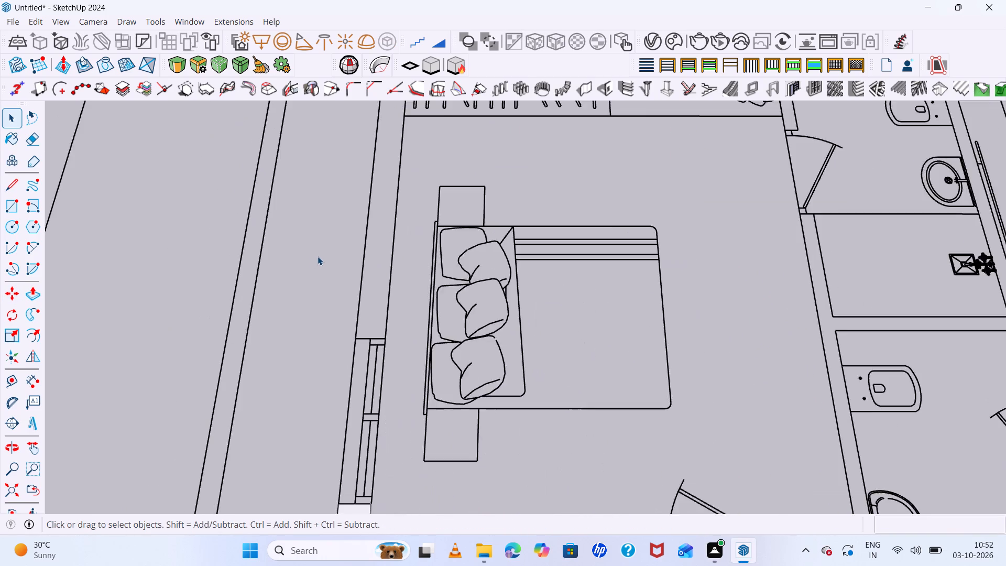
{"action": "scroll", "coordinate": [318, 256], "scroll_direction": "down", "scroll_amount": 12}
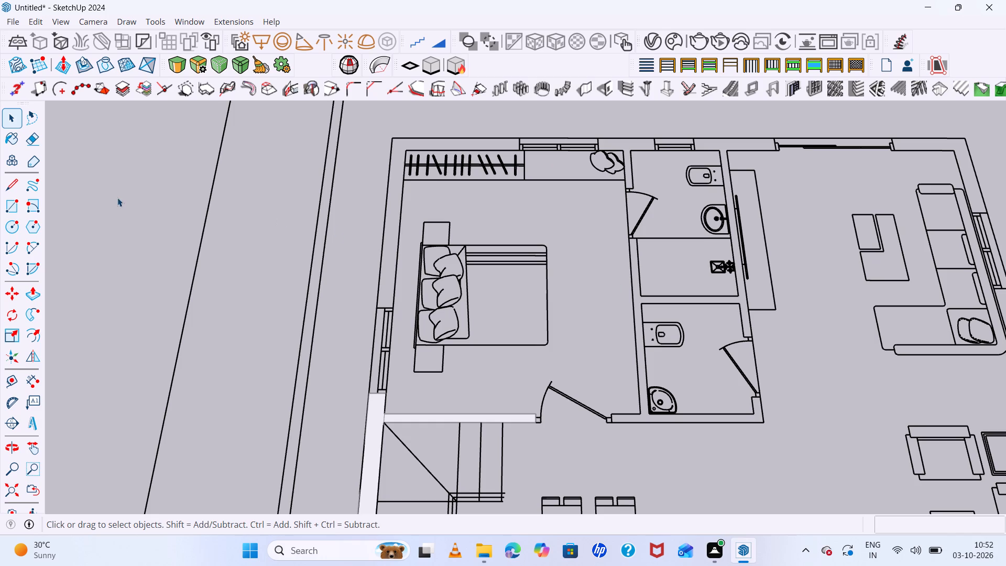
{"action": "left_click", "coordinate": [117, 198]}
{"action": "left_click", "coordinate": [163, 198]}
{"action": "double_click", "coordinate": [211, 197]}
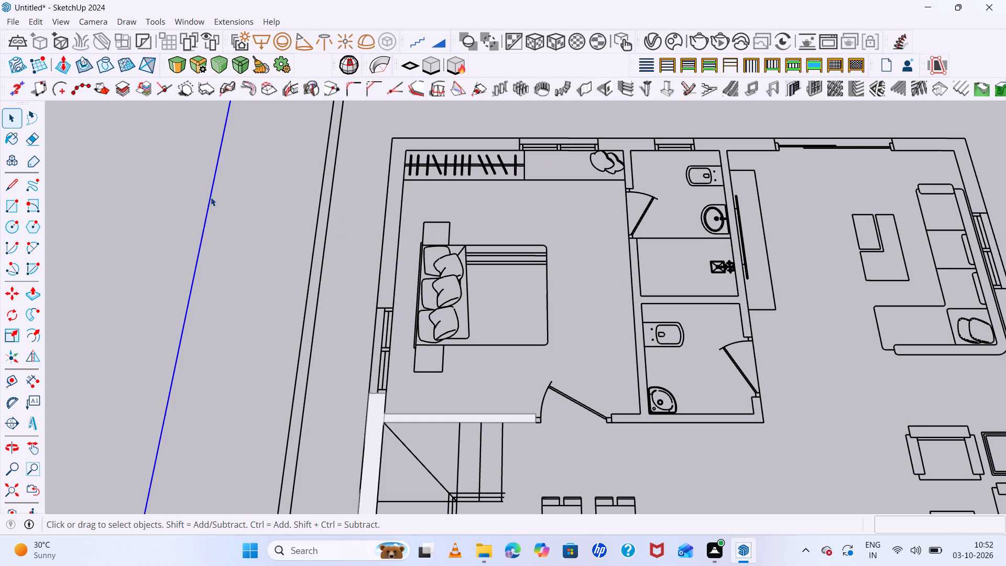
{"action": "triple_click", "coordinate": [183, 193]}
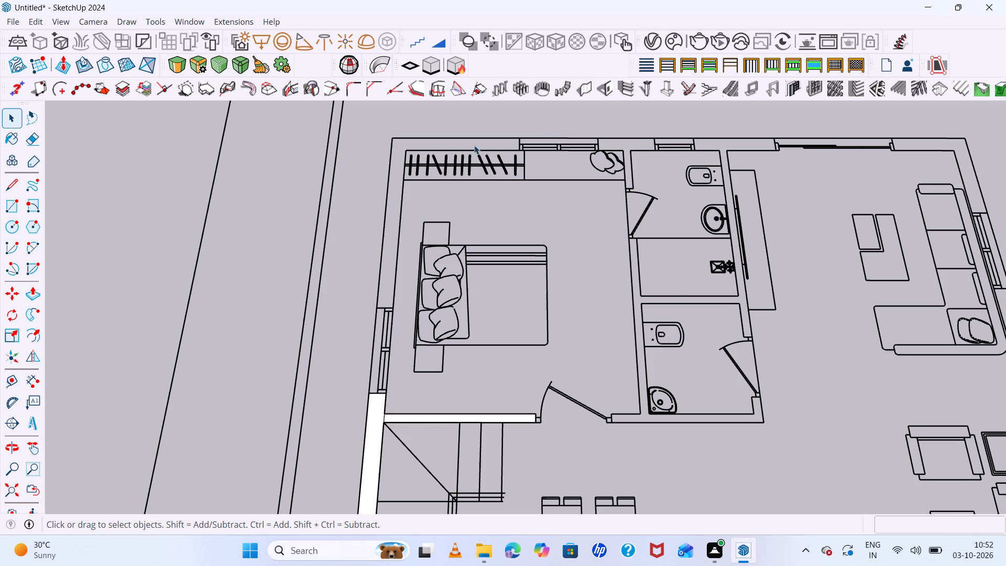
Trace a 9" by about 9'4" rectangle over the outer wall from the window beside the bed to the bedroom's outer corner.
{"action": "scroll", "coordinate": [543, 130], "scroll_direction": "up", "scroll_amount": 5}
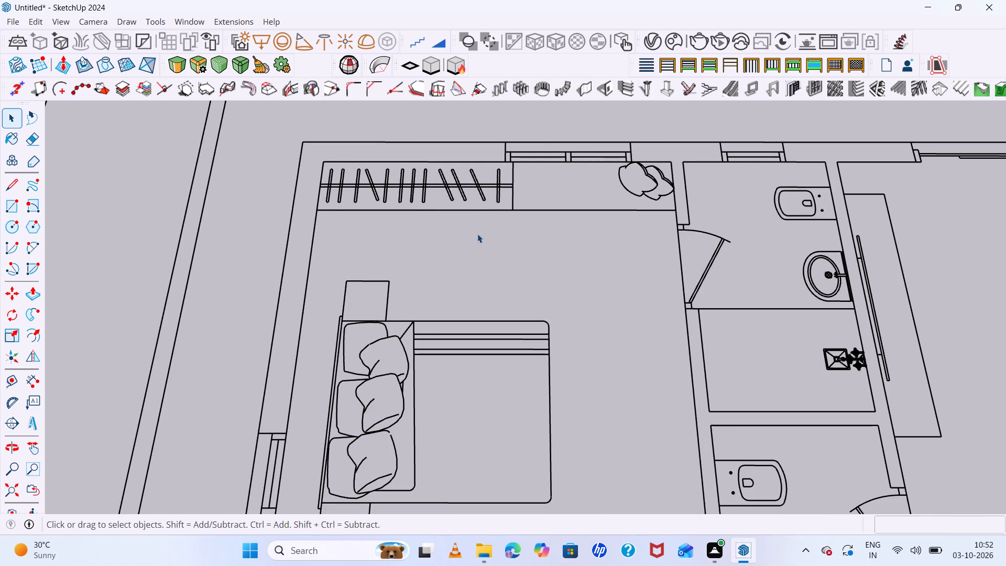
{"action": "key", "text": "r"}
{"action": "scroll", "coordinate": [268, 484], "scroll_direction": "up", "scroll_amount": 5}
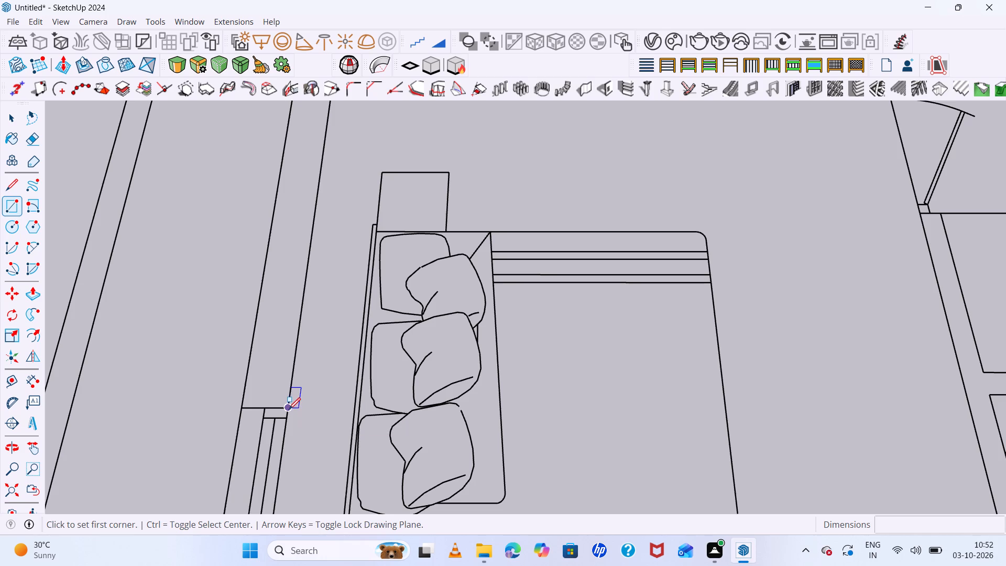
{"action": "left_click", "coordinate": [289, 407]}
{"action": "left_click", "coordinate": [238, 407]}
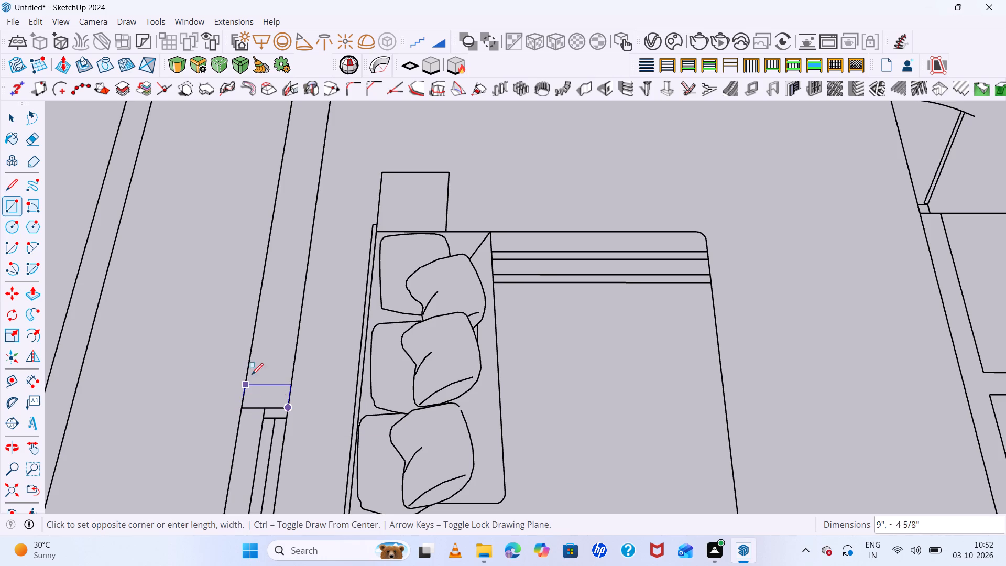
{"action": "scroll", "coordinate": [269, 357], "scroll_direction": "down", "scroll_amount": 12}
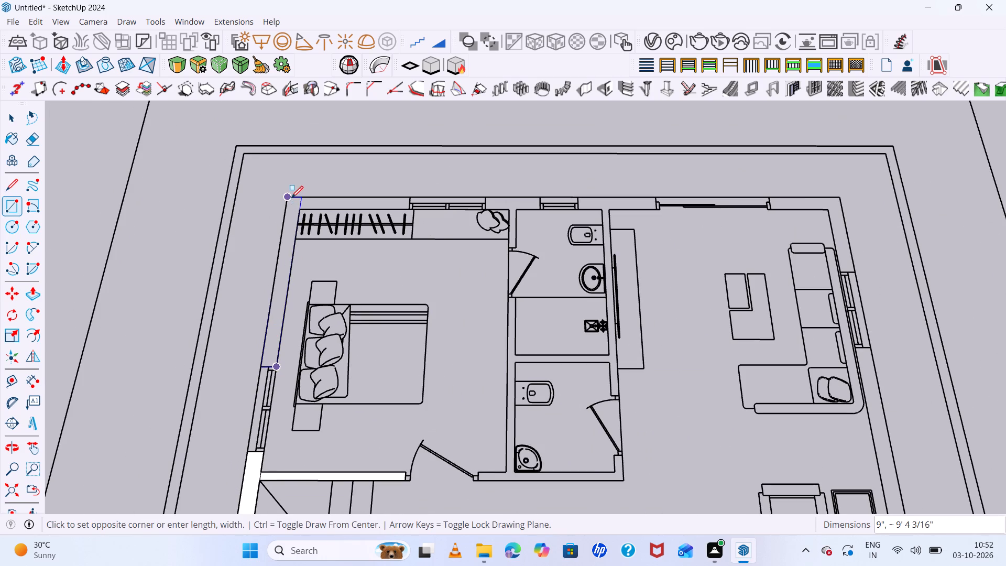
{"action": "left_click", "coordinate": [291, 198]}
Trace a 5'9" by 9" rectangle over the outer wall behind the wardrobe, from the bedroom corner to the adjacent window.
{"action": "scroll", "coordinate": [301, 210], "scroll_direction": "up", "scroll_amount": 8}
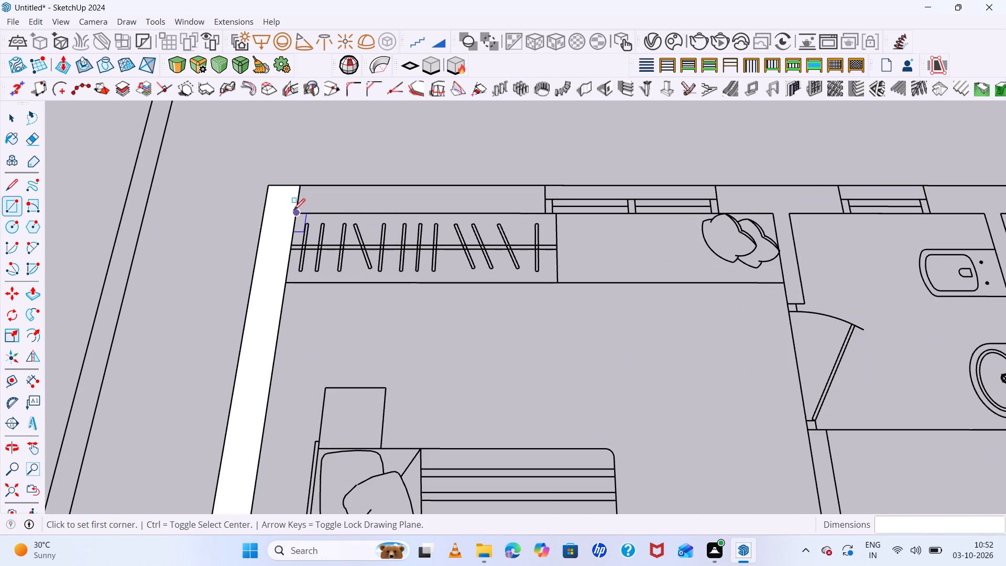
{"action": "left_click", "coordinate": [293, 210]}
{"action": "left_click", "coordinate": [551, 182]}
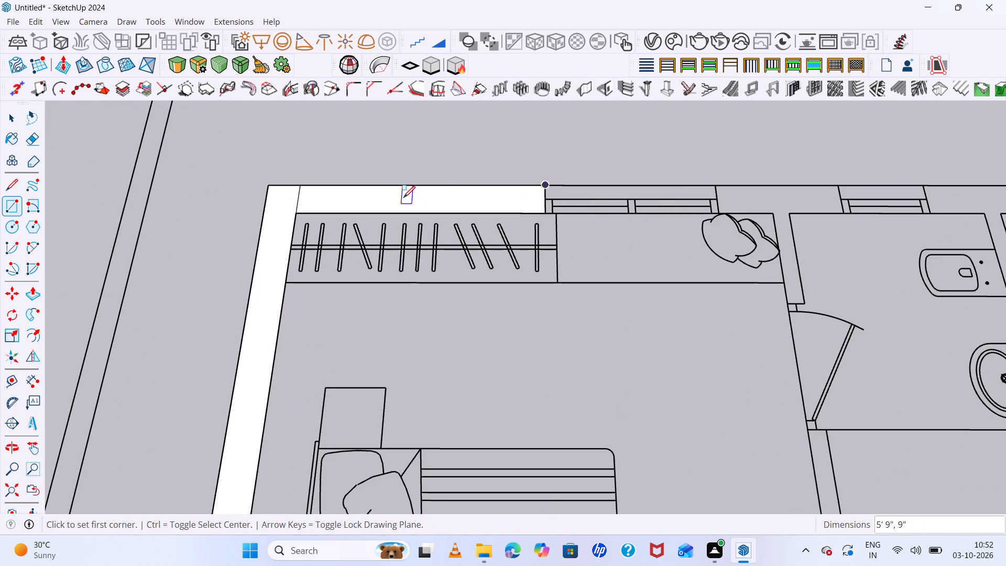
Erase the seam edge between the two traced wall rectangles at the bedroom's outer corner by the wardrobe.
{"action": "key", "text": "space"}
{"action": "key", "text": "r"}
{"action": "key", "text": "e"}
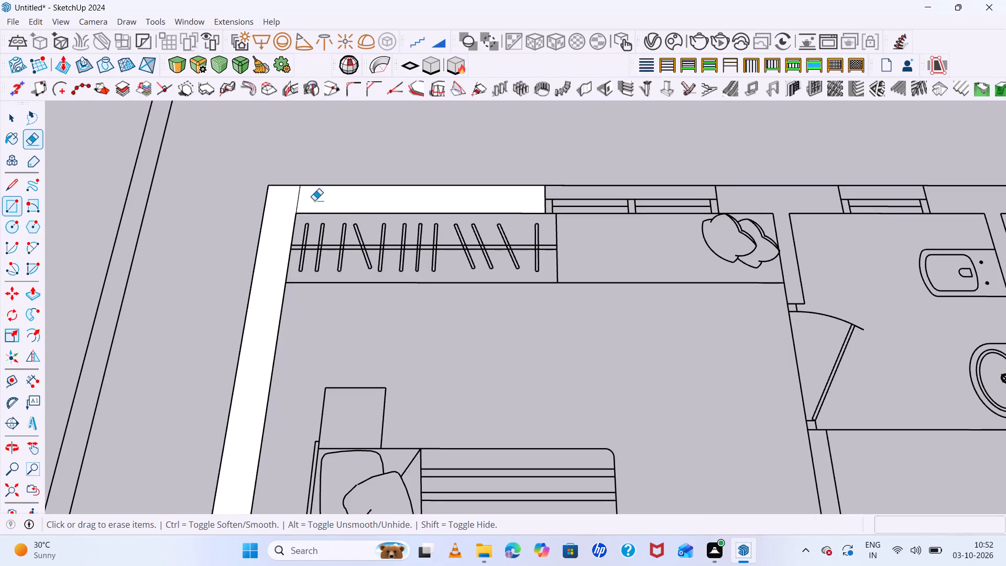
{"action": "left_click_drag", "start_coordinate": [295, 202], "coordinate": [336, 218]}
{"action": "key", "text": "ctrl+z"}
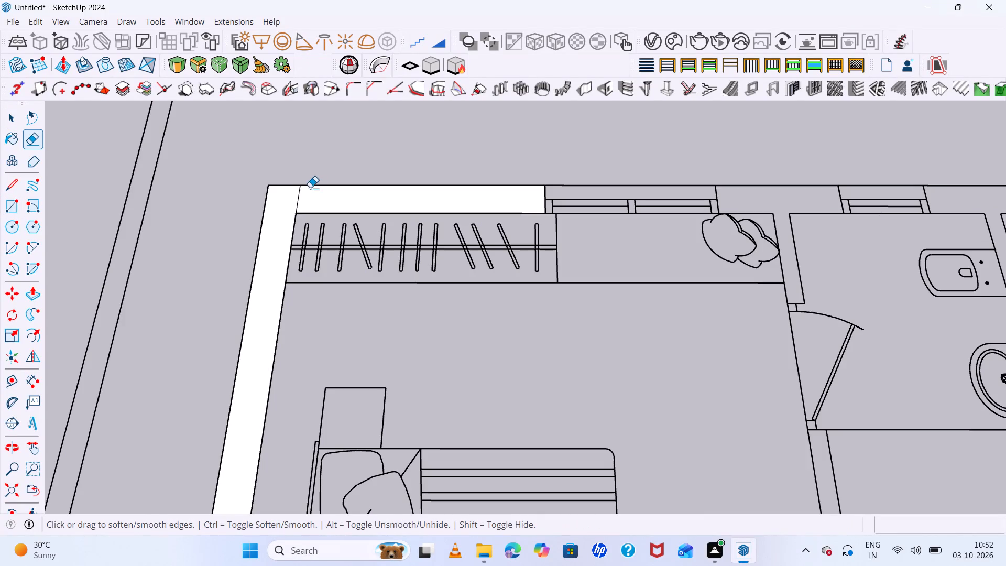
{"action": "left_click", "coordinate": [299, 195]}
Trace a rectangle about 2' 10 5/8" by 9" over the outer wall between the bedroom window and the bathroom window.
{"action": "scroll", "coordinate": [409, 312], "scroll_direction": "down", "scroll_amount": 9}
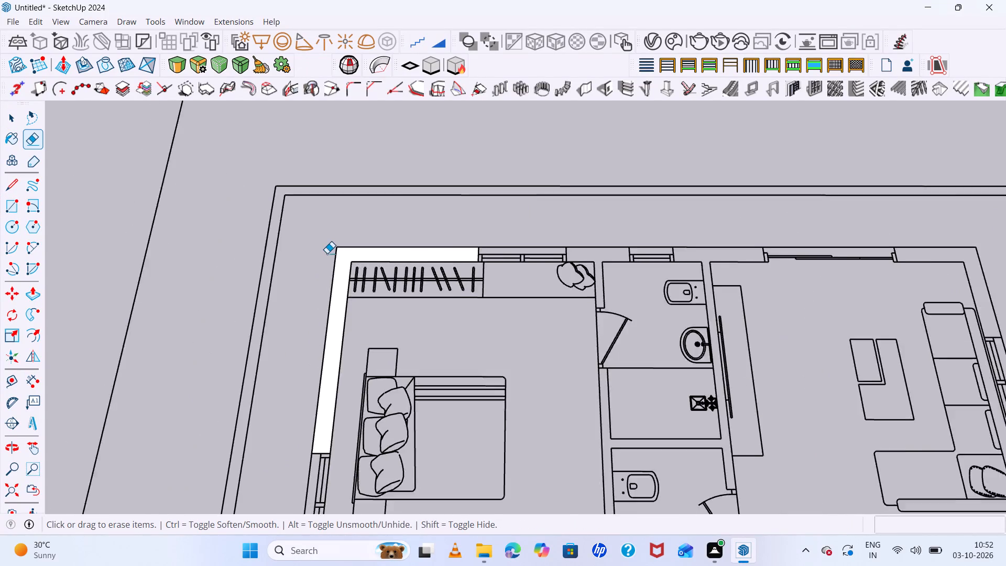
{"action": "scroll", "coordinate": [327, 253], "scroll_direction": "down", "scroll_amount": 11}
{"action": "scroll", "coordinate": [651, 410], "scroll_direction": "up", "scroll_amount": 5}
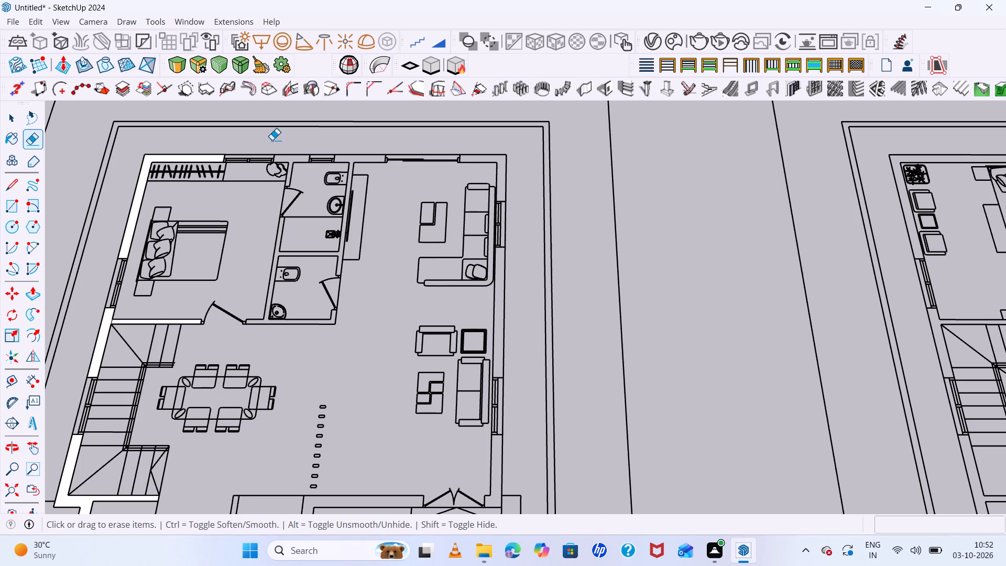
{"action": "scroll", "coordinate": [274, 138], "scroll_direction": "up", "scroll_amount": 5}
{"action": "key", "text": "space"}
{"action": "key", "text": "r"}
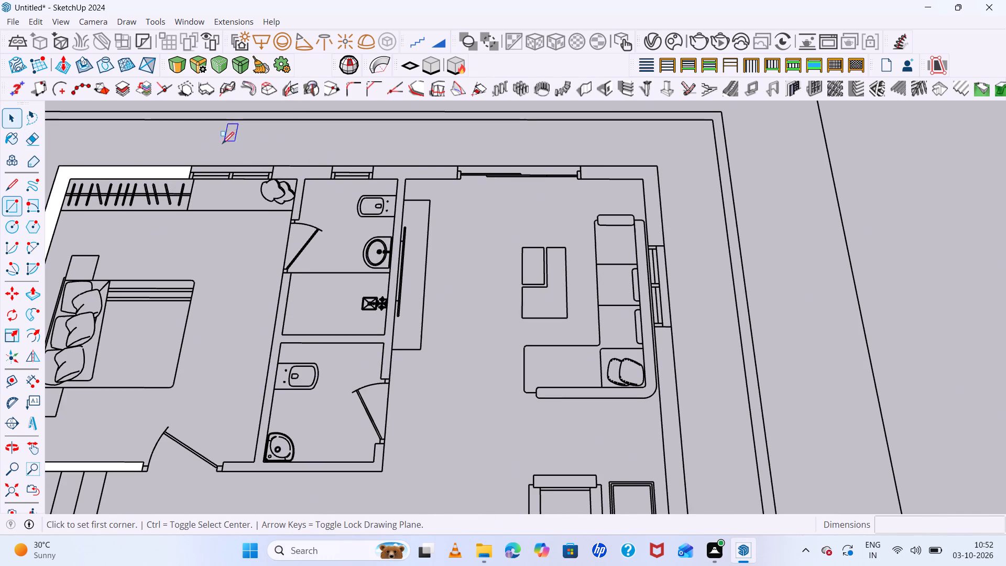
{"action": "scroll", "coordinate": [296, 187], "scroll_direction": "up", "scroll_amount": 7}
{"action": "scroll", "coordinate": [250, 163], "scroll_direction": "up", "scroll_amount": 5}
{"action": "left_click", "coordinate": [239, 176]}
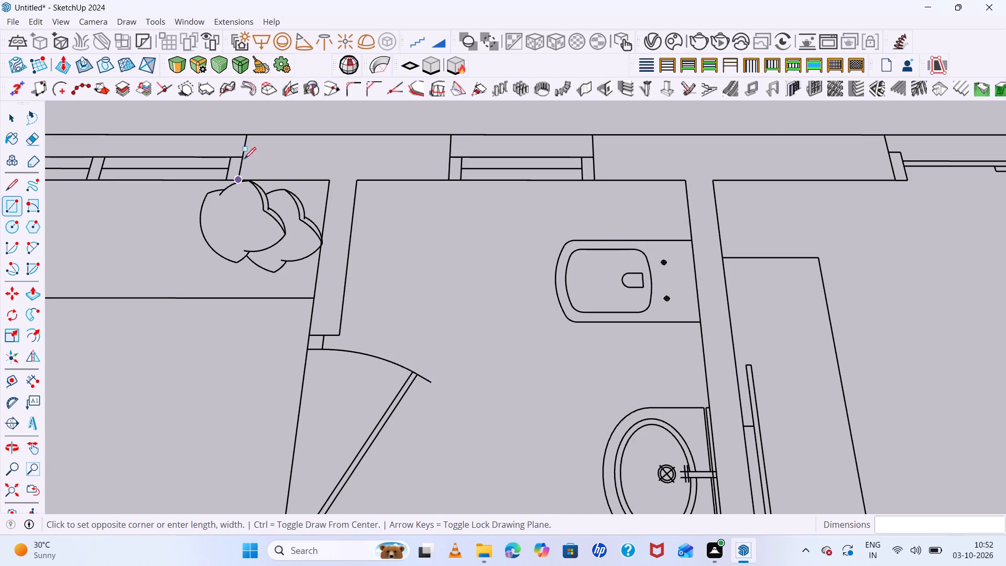
{"action": "left_click", "coordinate": [451, 135]}
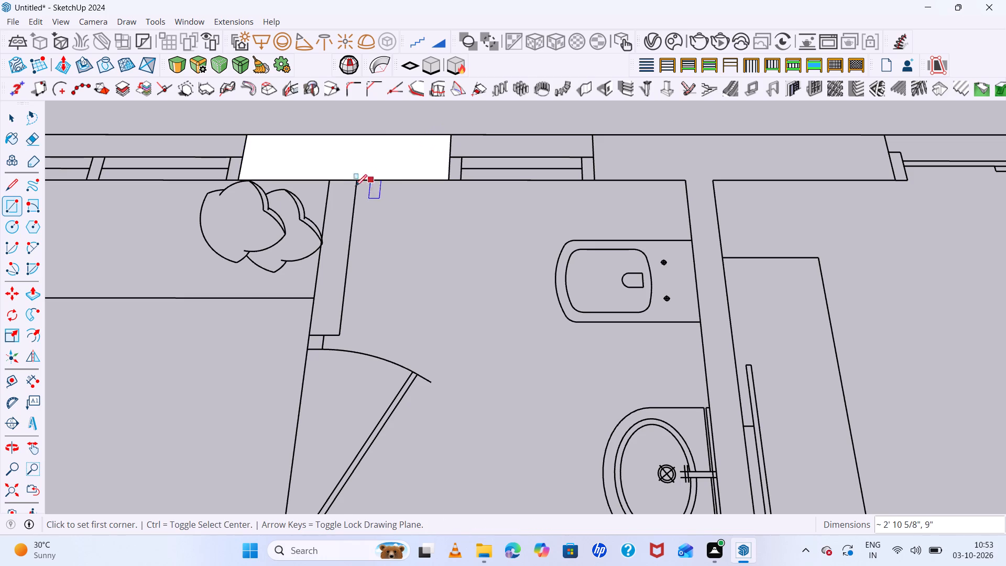
Trace the 4 1/2" thick partition from the outer wall to the bedroom-side bathroom door, and erase the seam joining it to the outer wall.
{"action": "left_click", "coordinate": [330, 181]}
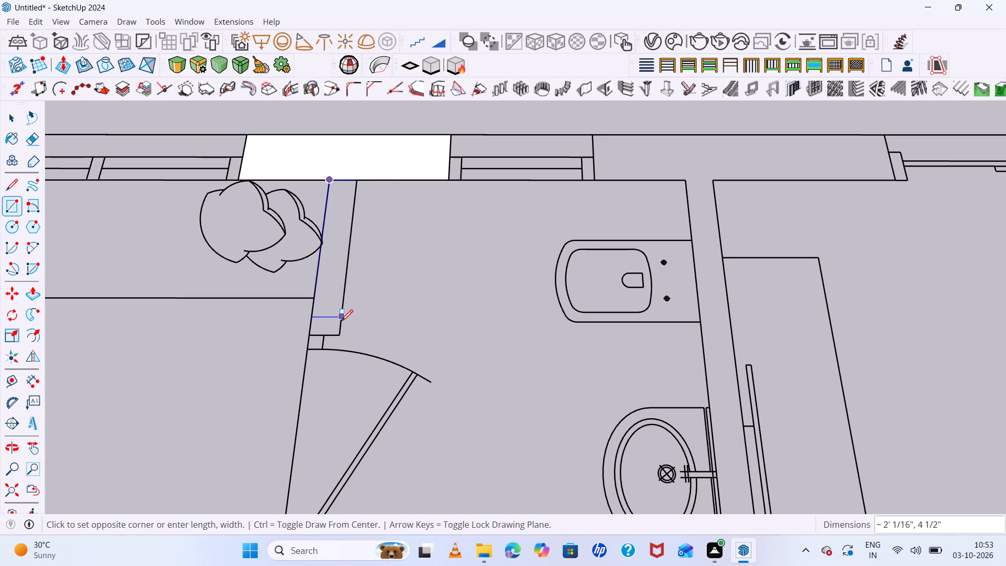
{"action": "left_click", "coordinate": [340, 332]}
{"action": "key", "text": "space"}
{"action": "key", "text": "e"}
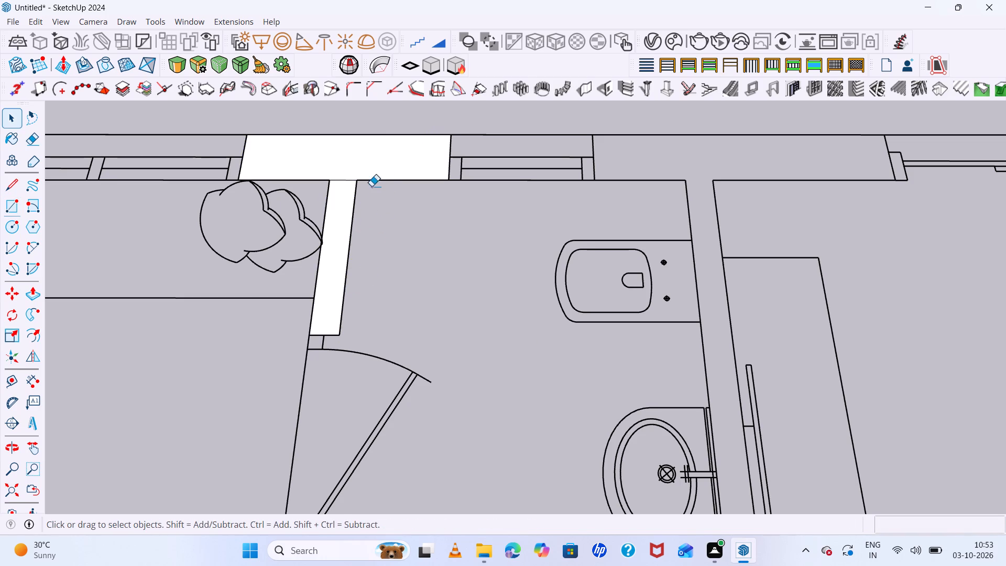
{"action": "left_click", "coordinate": [343, 177]}
{"action": "left_click", "coordinate": [339, 180]}
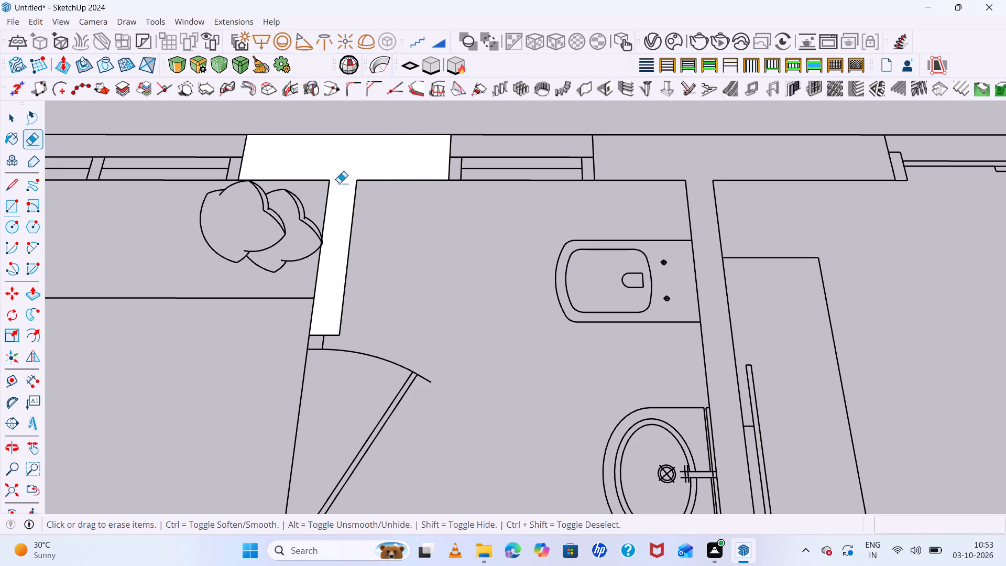
Trace a rectangle about 4' 1 7/16" by 9" over the outer wall from the bathroom window to the living room's sliding door.
{"action": "scroll", "coordinate": [373, 182], "scroll_direction": "down", "scroll_amount": 18}
{"action": "scroll", "coordinate": [479, 184], "scroll_direction": "up", "scroll_amount": 6}
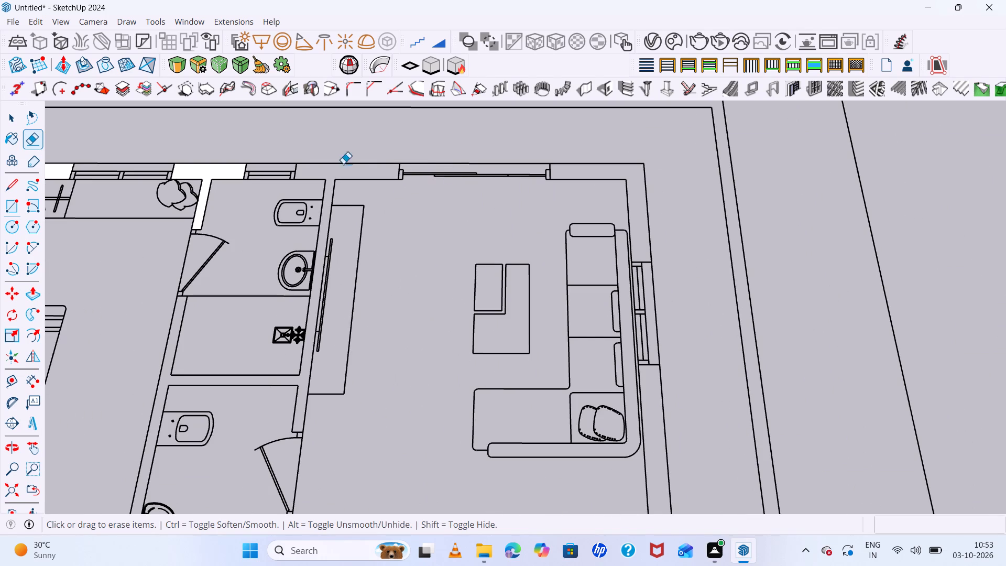
{"action": "key", "text": "space"}
{"action": "key", "text": "r"}
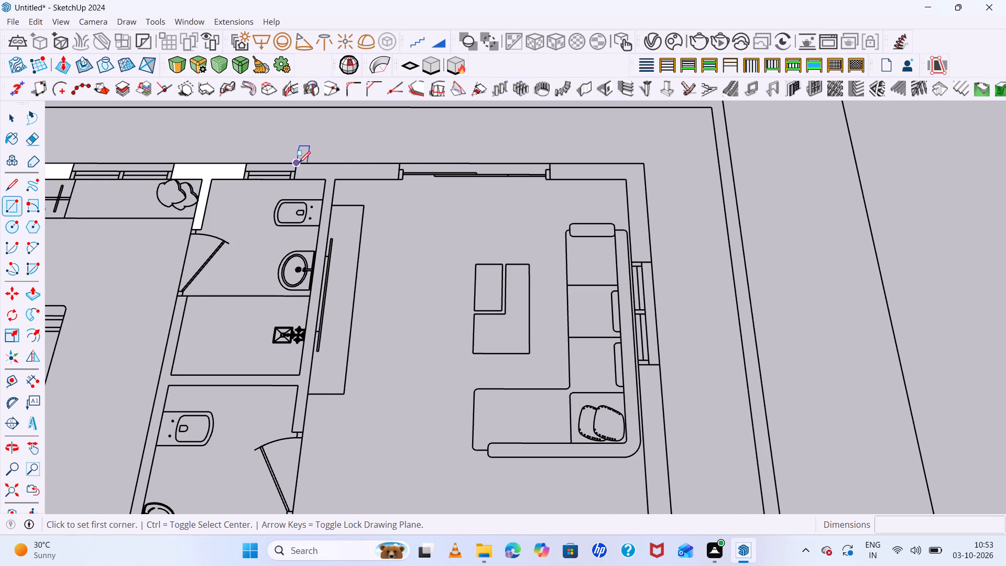
{"action": "left_click", "coordinate": [299, 164]}
{"action": "left_click", "coordinate": [399, 181]}
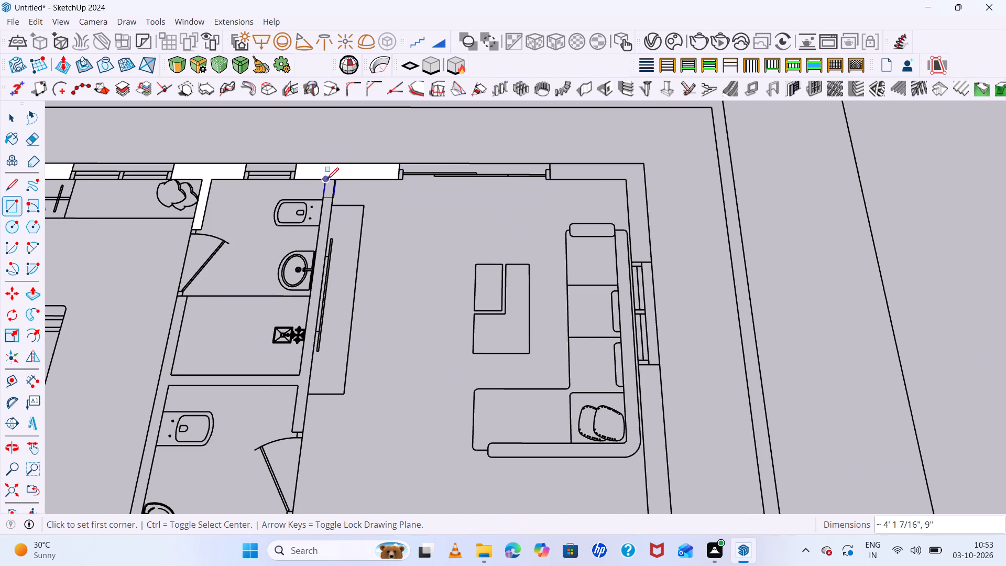
Trace a 4 1/2" by 10' rectangle over the wall between the bathrooms and the living room, down to the second bathroom's door.
{"action": "left_click", "coordinate": [326, 180]}
{"action": "left_click", "coordinate": [336, 180]}
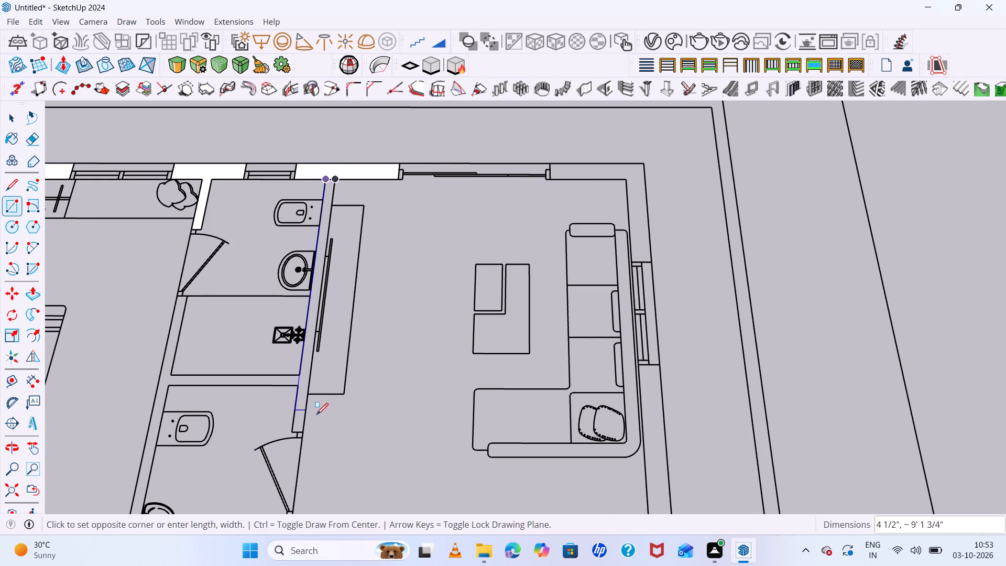
{"action": "left_click", "coordinate": [304, 432]}
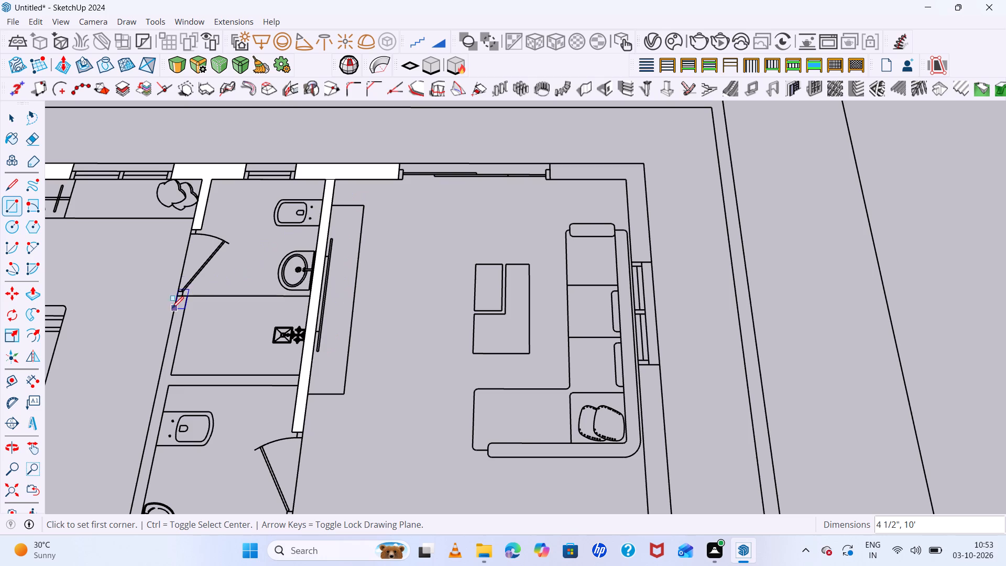
Trace a 4 1/2" by 8' 6" rectangle over the partition between the bedroom and bathrooms, from the door jamb to the wall behind the corner basin.
{"action": "scroll", "coordinate": [182, 291], "scroll_direction": "up", "scroll_amount": 13}
{"action": "left_click", "coordinate": [174, 292]}
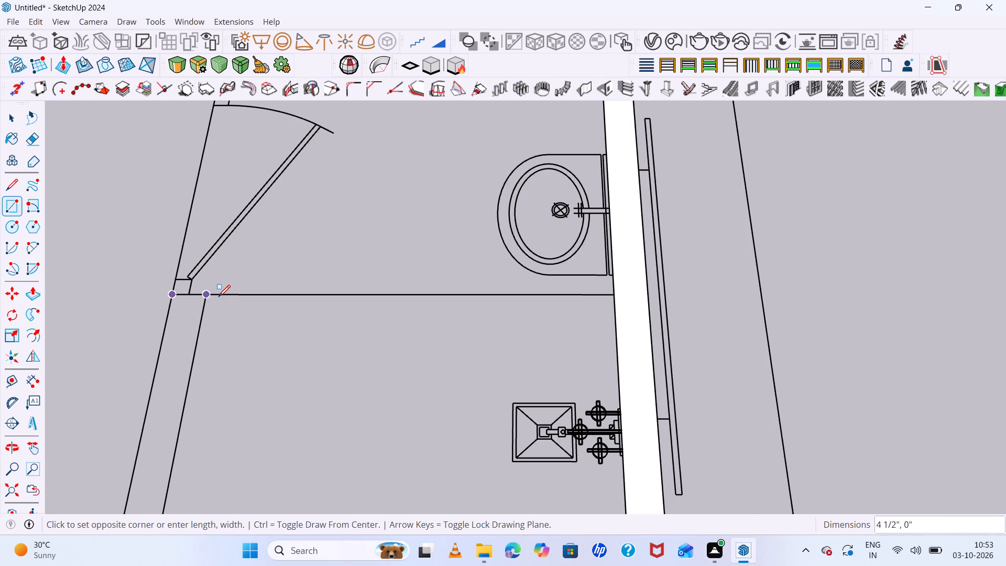
{"action": "left_click", "coordinate": [206, 295]}
{"action": "scroll", "coordinate": [229, 282], "scroll_direction": "down", "scroll_amount": 13}
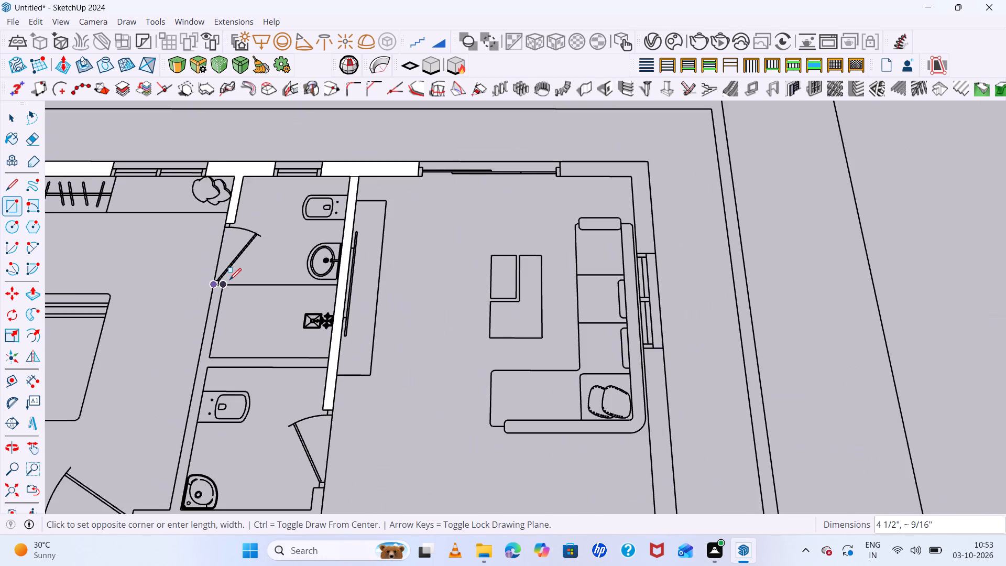
{"action": "scroll", "coordinate": [231, 278], "scroll_direction": "down", "scroll_amount": 5}
{"action": "scroll", "coordinate": [195, 419], "scroll_direction": "up", "scroll_amount": 5}
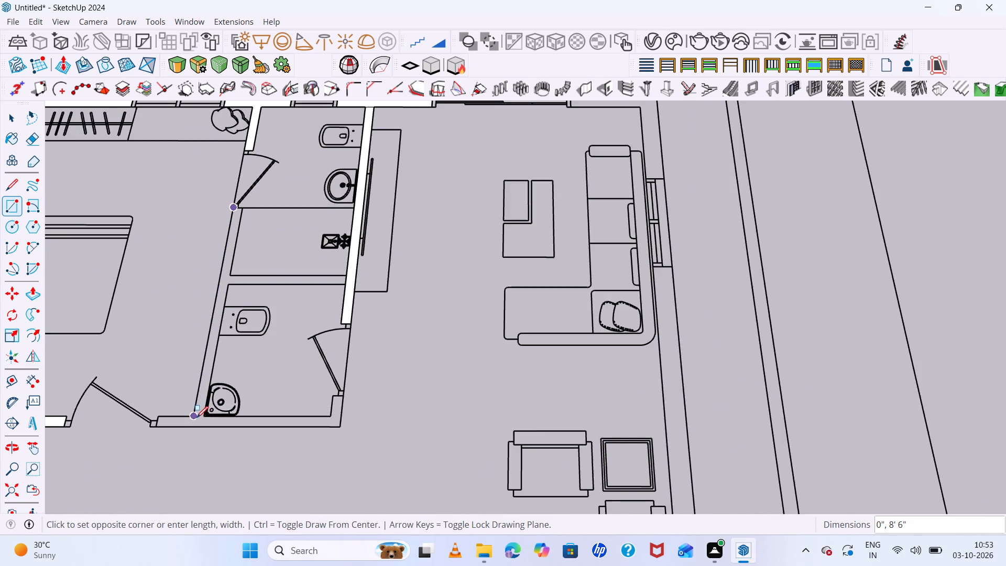
{"action": "scroll", "coordinate": [197, 417], "scroll_direction": "up", "scroll_amount": 9}
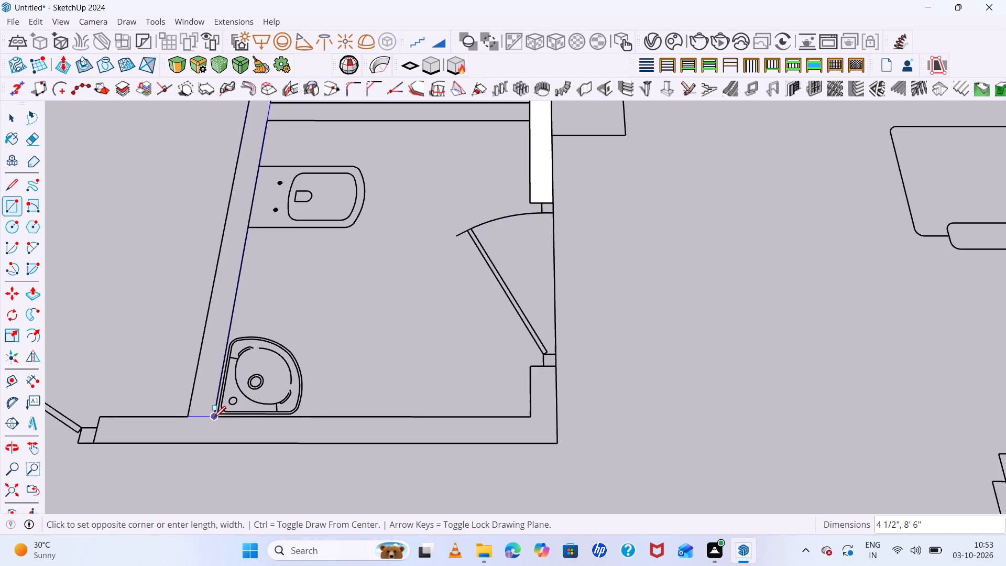
{"action": "scroll", "coordinate": [214, 418], "scroll_direction": "up", "scroll_amount": 12}
{"action": "left_click", "coordinate": [215, 416]}
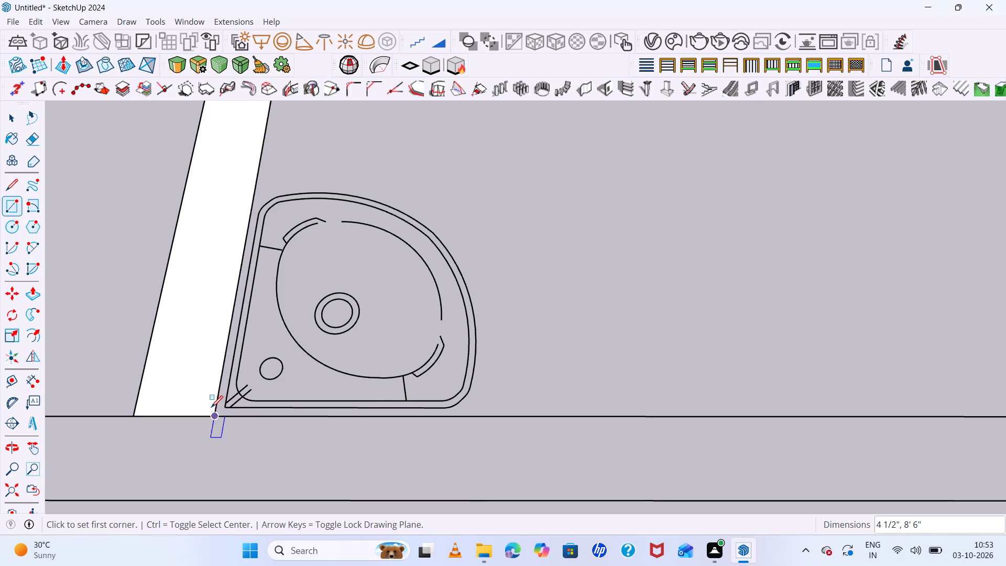
Trace a 6' 6" by 4 1/2" rectangle over the wall from the bedroom door to the second bathroom's far corner.
{"action": "scroll", "coordinate": [213, 346], "scroll_direction": "down", "scroll_amount": 18}
{"action": "scroll", "coordinate": [157, 356], "scroll_direction": "up", "scroll_amount": 6}
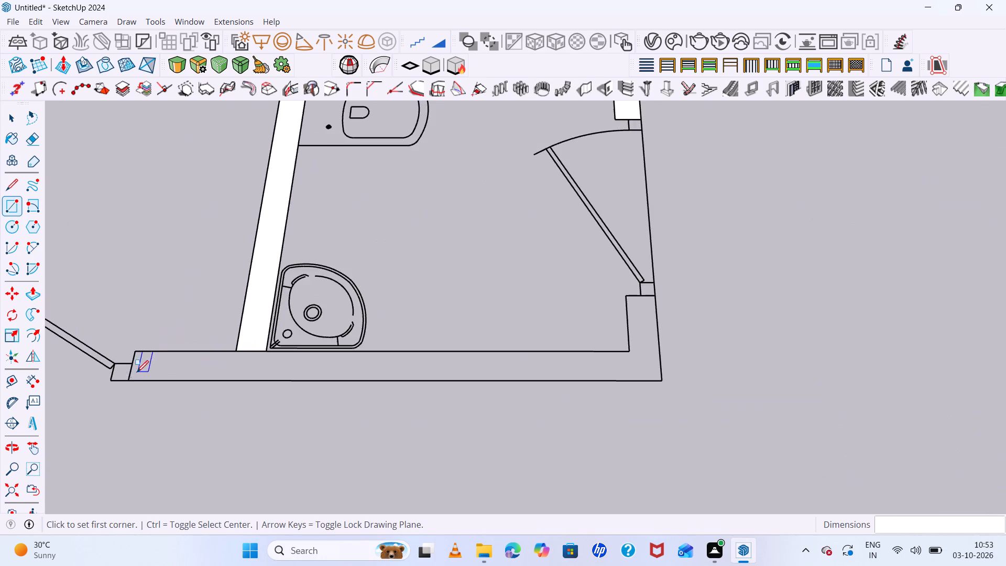
{"action": "scroll", "coordinate": [130, 378], "scroll_direction": "up", "scroll_amount": 6}
{"action": "left_click", "coordinate": [130, 382]}
{"action": "left_click", "coordinate": [138, 333]}
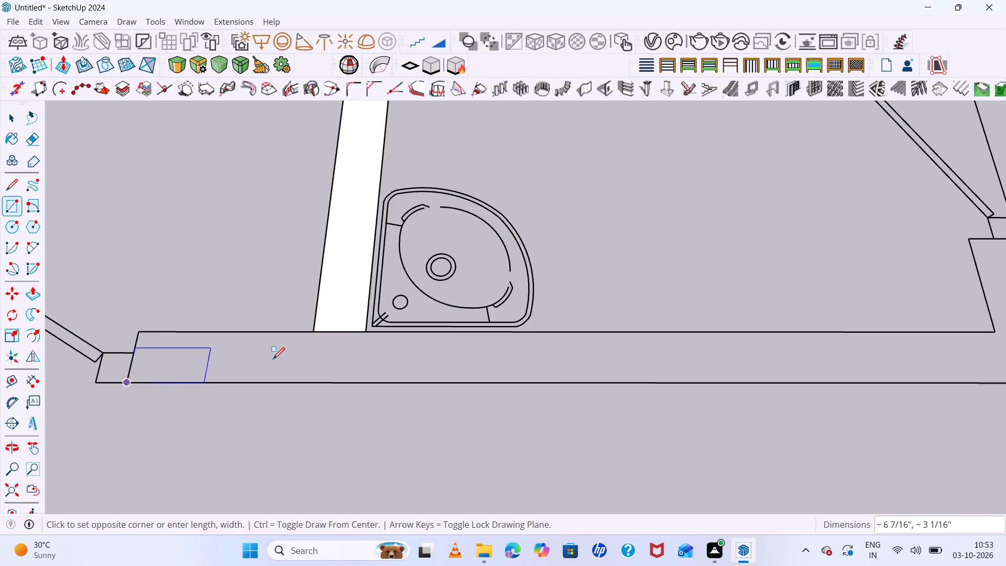
{"action": "scroll", "coordinate": [290, 366], "scroll_direction": "down", "scroll_amount": 12}
{"action": "scroll", "coordinate": [561, 365], "scroll_direction": "up", "scroll_amount": 4}
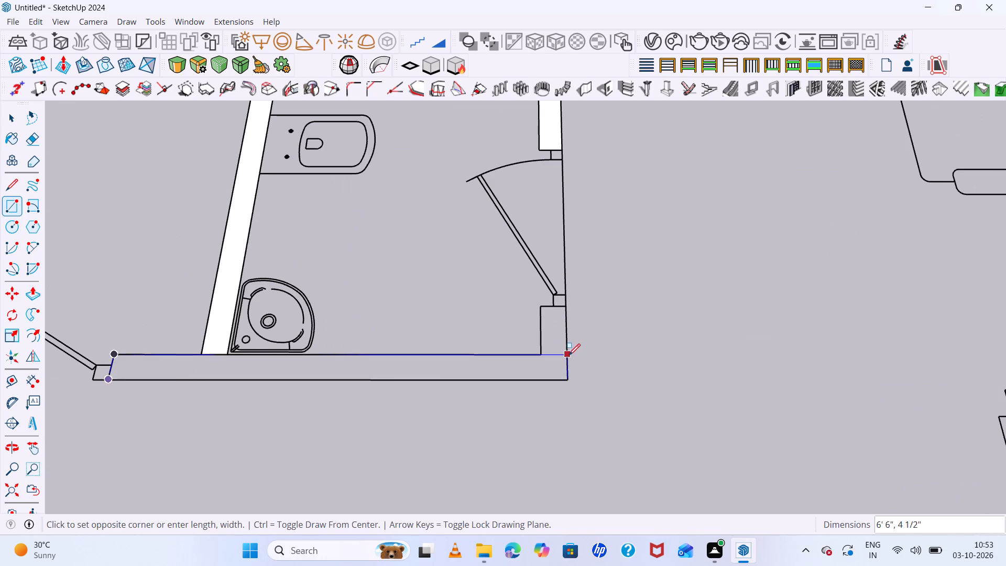
{"action": "left_click", "coordinate": [568, 354]}
Trace a 4 1/2" by 9" rectangle over the short wall stub between the second bathroom's door and its corner.
{"action": "scroll", "coordinate": [557, 328], "scroll_direction": "up", "scroll_amount": 7}
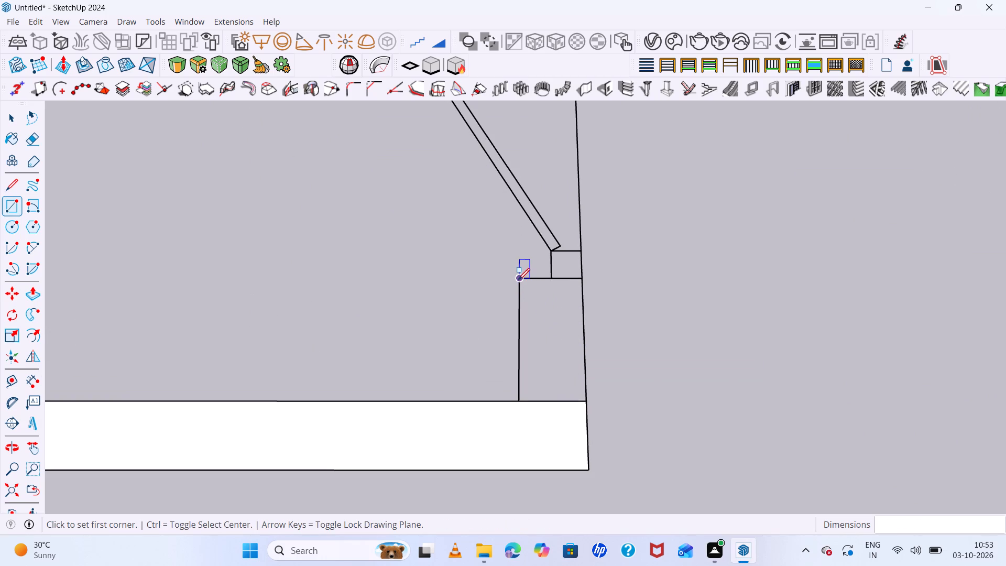
{"action": "left_click", "coordinate": [518, 279]}
{"action": "left_click", "coordinate": [586, 399]}
Erase the seam edges where the door stub and the bedroom partition meet the 6' 6" wall.
{"action": "key", "text": "space"}
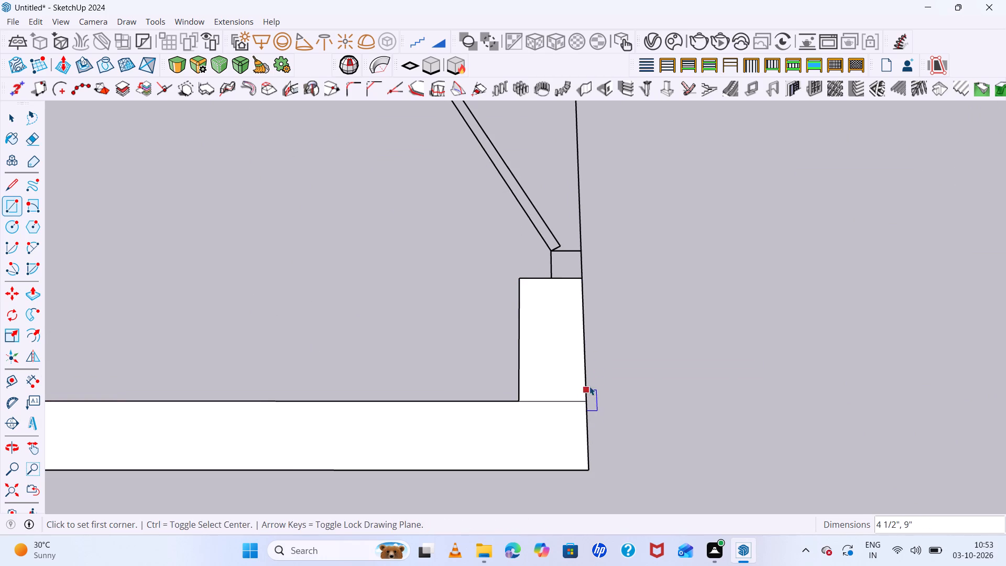
{"action": "key", "text": "e"}
{"action": "left_click_drag", "start_coordinate": [555, 399], "coordinate": [555, 419]}
{"action": "scroll", "coordinate": [539, 378], "scroll_direction": "down", "scroll_amount": 8}
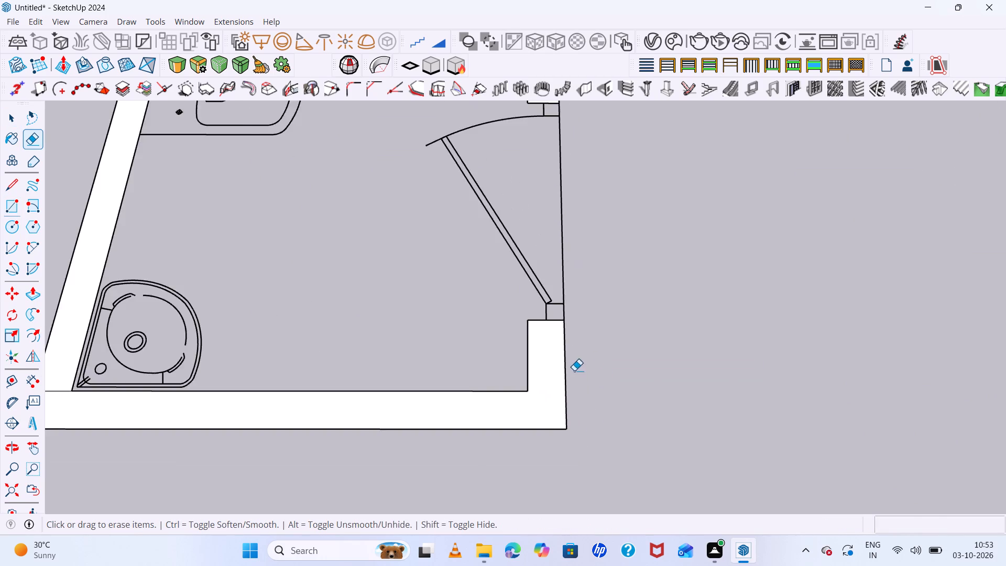
{"action": "scroll", "coordinate": [574, 371], "scroll_direction": "down", "scroll_amount": 5}
{"action": "left_click", "coordinate": [310, 384]}
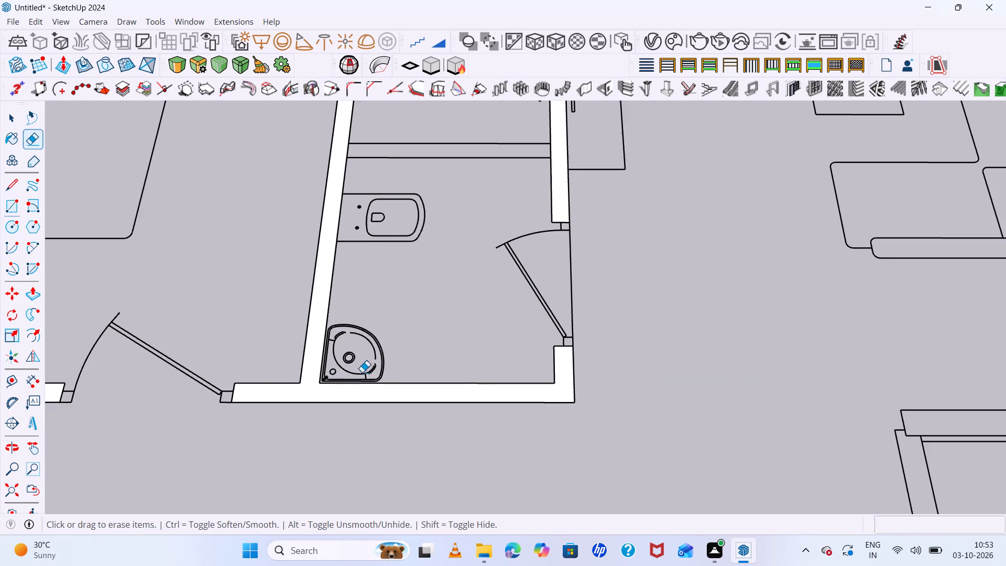
Trace a 4' 6" by 4 1/2" rectangle over the dividing wall between the two bathrooms.
{"action": "scroll", "coordinate": [479, 355], "scroll_direction": "down", "scroll_amount": 12}
{"action": "scroll", "coordinate": [624, 125], "scroll_direction": "up", "scroll_amount": 6}
{"action": "key", "text": "r"}
{"action": "scroll", "coordinate": [307, 411], "scroll_direction": "up", "scroll_amount": 1}
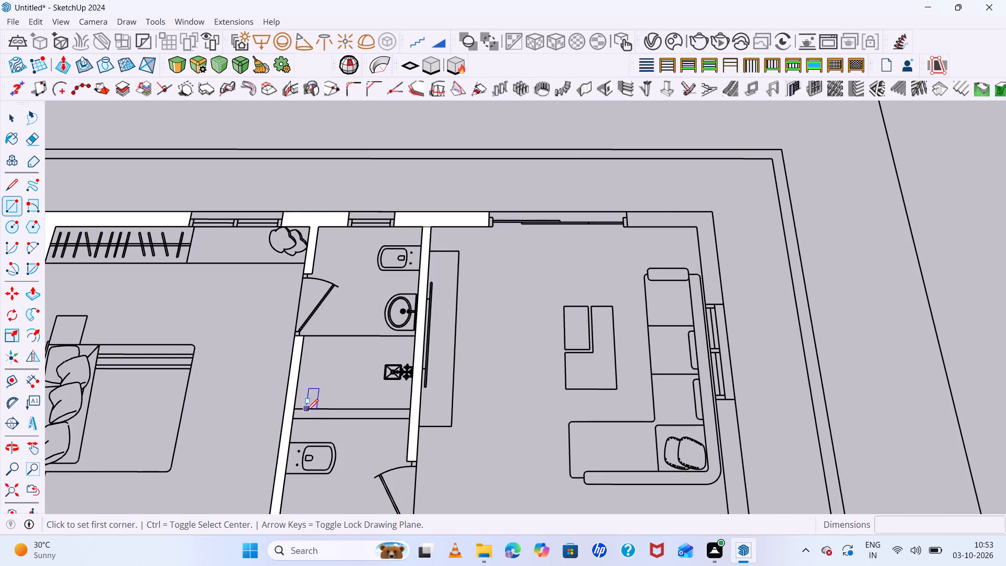
{"action": "scroll", "coordinate": [307, 411], "scroll_direction": "up", "scroll_amount": 9}
{"action": "left_click", "coordinate": [278, 424]}
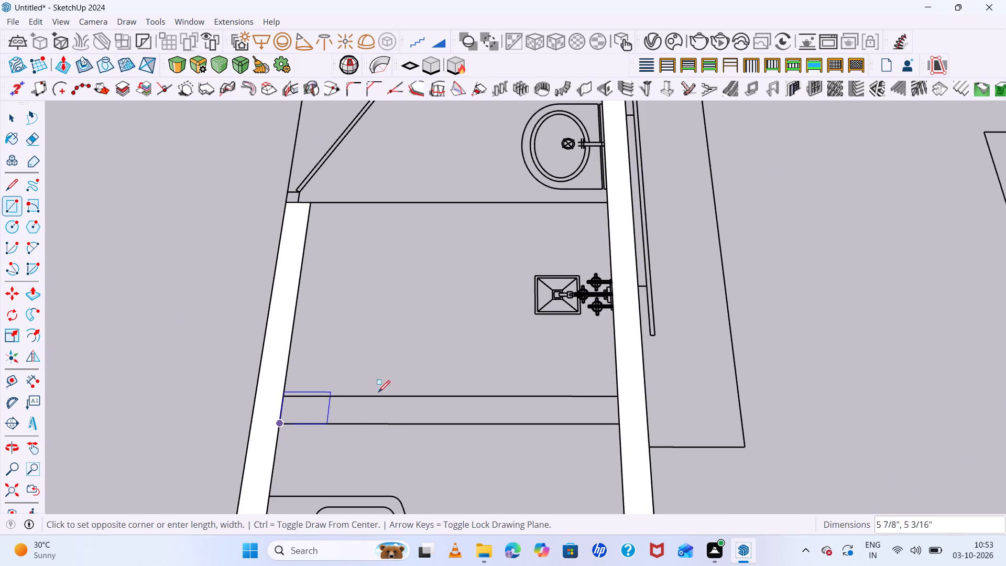
{"action": "left_click", "coordinate": [615, 398]}
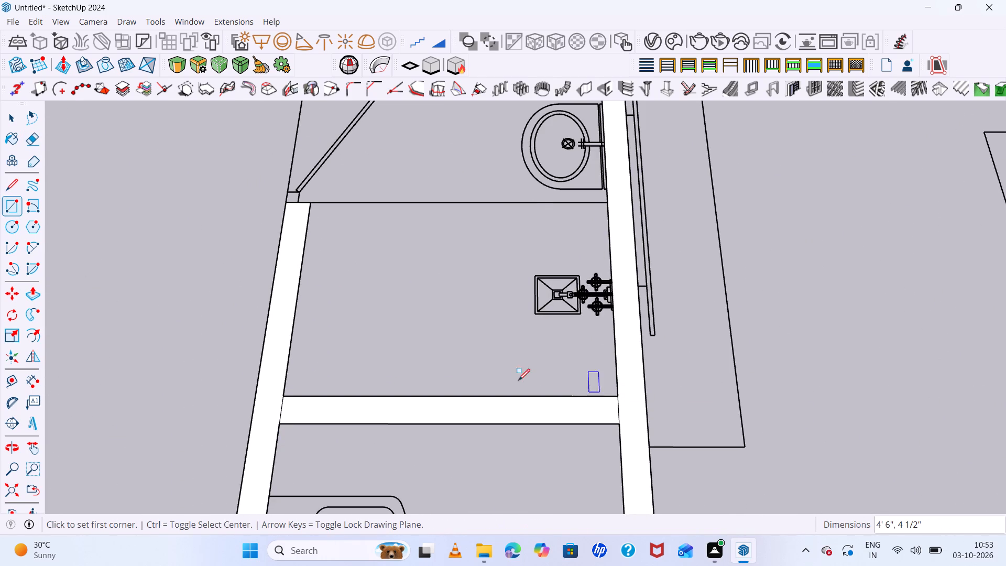
Trace a 3' 9" by 9" rectangle over the outer wall from the sliding door to the living room's outer corner.
{"action": "scroll", "coordinate": [431, 341], "scroll_direction": "down", "scroll_amount": 11}
{"action": "scroll", "coordinate": [365, 336], "scroll_direction": "down", "scroll_amount": 6}
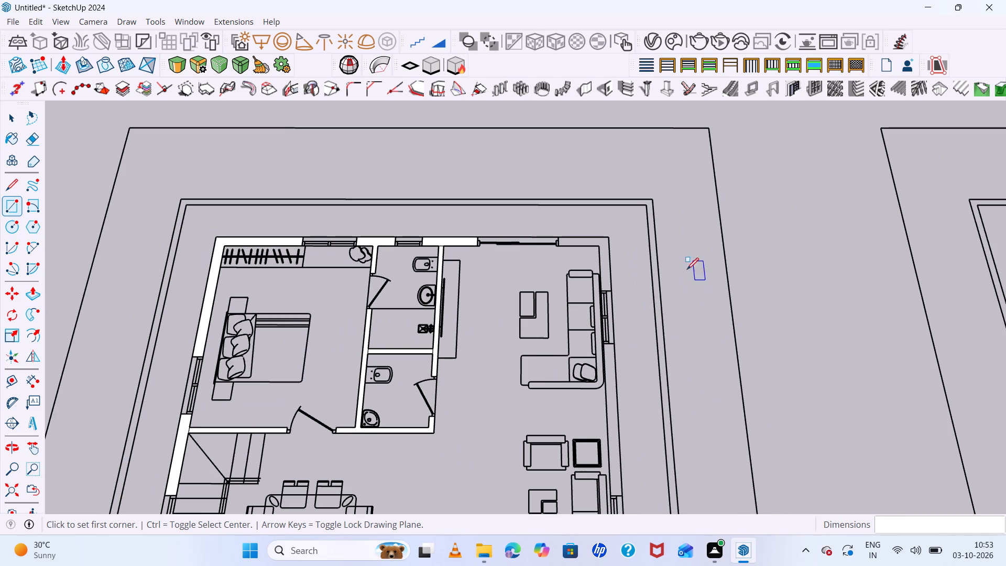
{"action": "scroll", "coordinate": [681, 262], "scroll_direction": "up", "scroll_amount": 5}
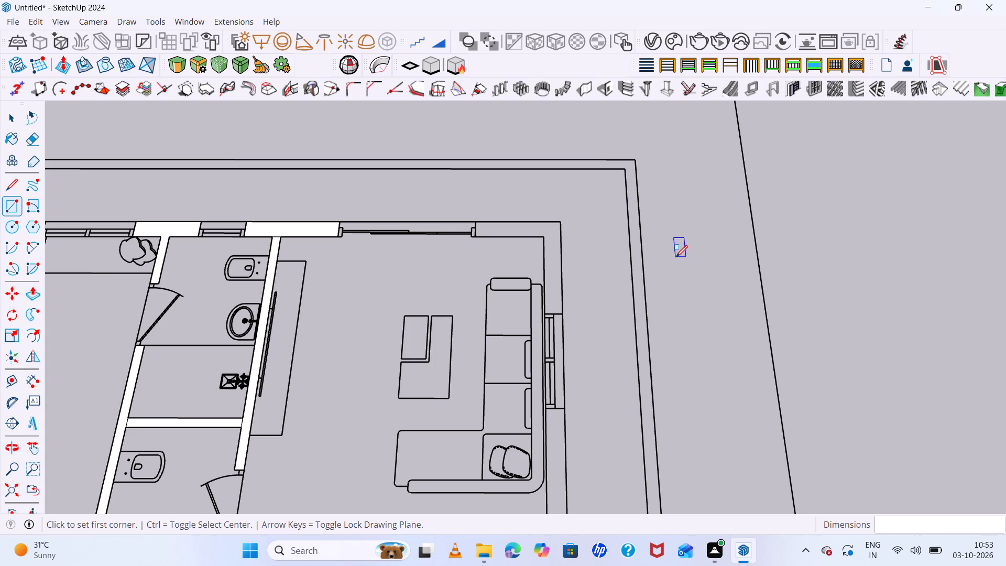
{"action": "left_click", "coordinate": [479, 238]}
{"action": "left_click", "coordinate": [560, 221]}
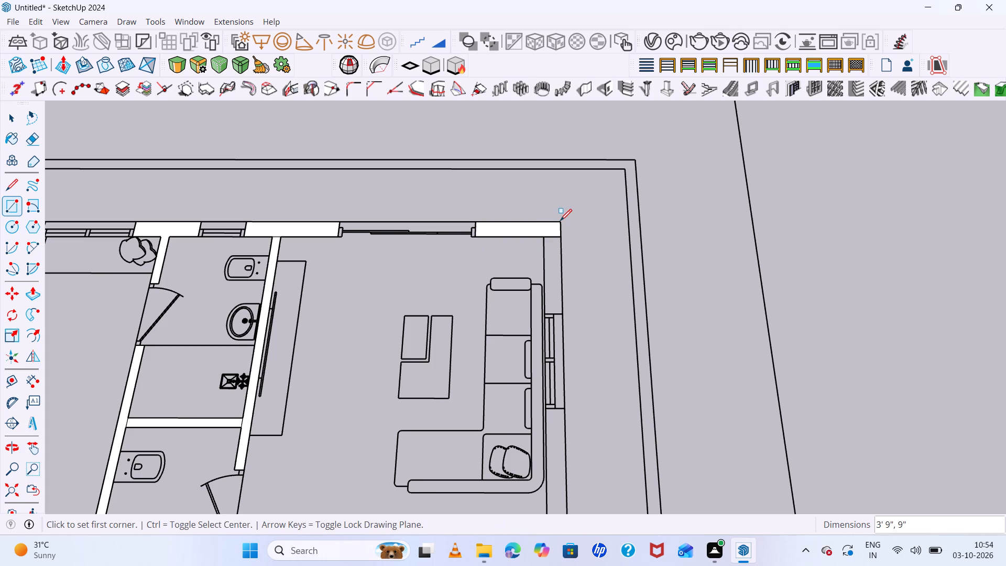
Trace a rectangle 9" by about 3' 7 7/16" over the outer wall from the living room corner to the window behind the sofa.
{"action": "scroll", "coordinate": [539, 242], "scroll_direction": "up", "scroll_amount": 5}
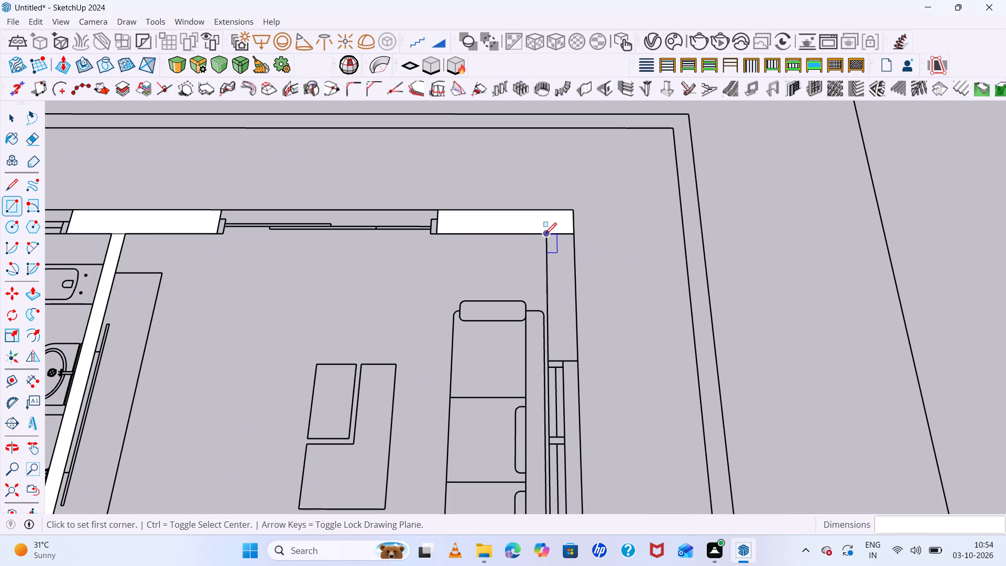
{"action": "left_click", "coordinate": [545, 234]}
{"action": "left_click", "coordinate": [578, 362]}
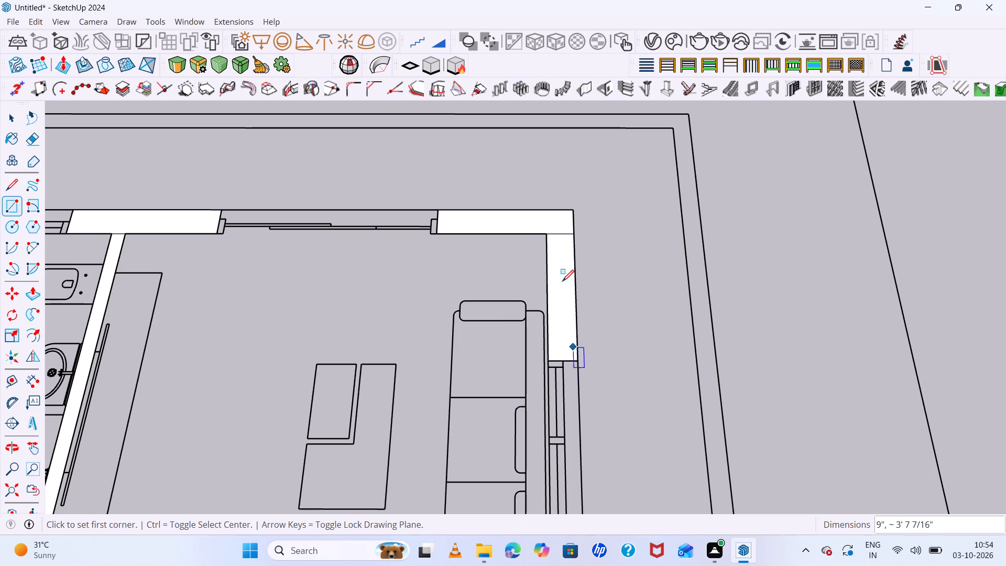
Erase the seam edge between the two outer wall faces at the living room corner.
{"action": "key", "text": "e"}
{"action": "left_click_drag", "start_coordinate": [554, 230], "coordinate": [560, 241]}
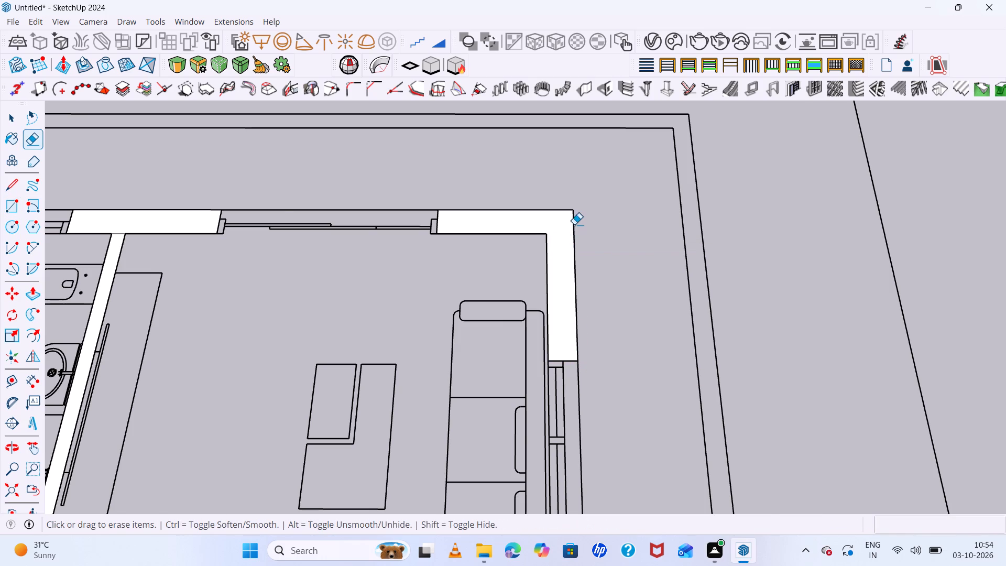
Trace a rectangle 9" by about 10' 3 1/16" over the living room's outer wall between the two sofa windows.
{"action": "scroll", "coordinate": [575, 223], "scroll_direction": "down", "scroll_amount": 13}
{"action": "scroll", "coordinate": [626, 366], "scroll_direction": "up", "scroll_amount": 5}
{"action": "scroll", "coordinate": [572, 276], "scroll_direction": "up", "scroll_amount": 4}
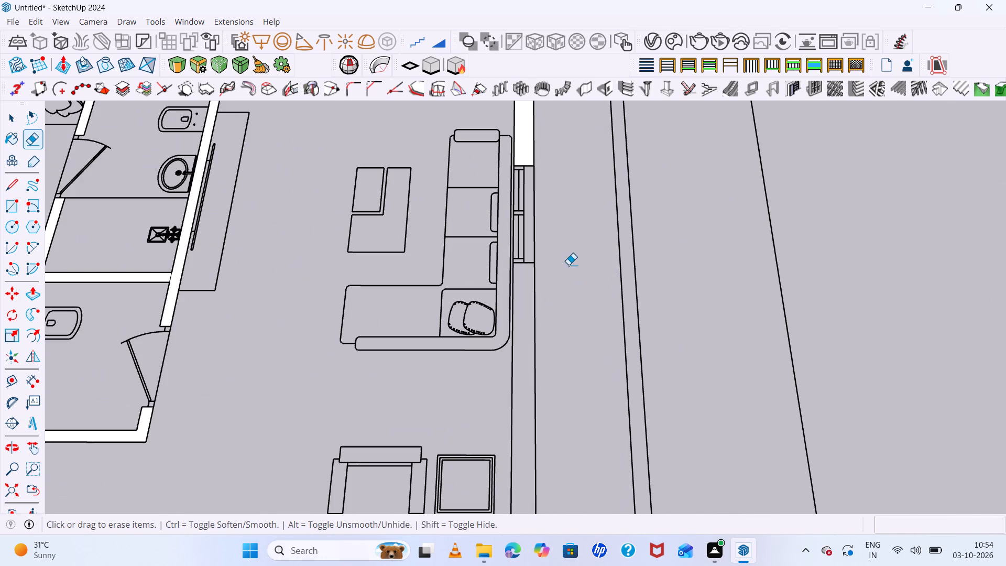
{"action": "key", "text": "r"}
{"action": "scroll", "coordinate": [557, 270], "scroll_direction": "up", "scroll_amount": 3}
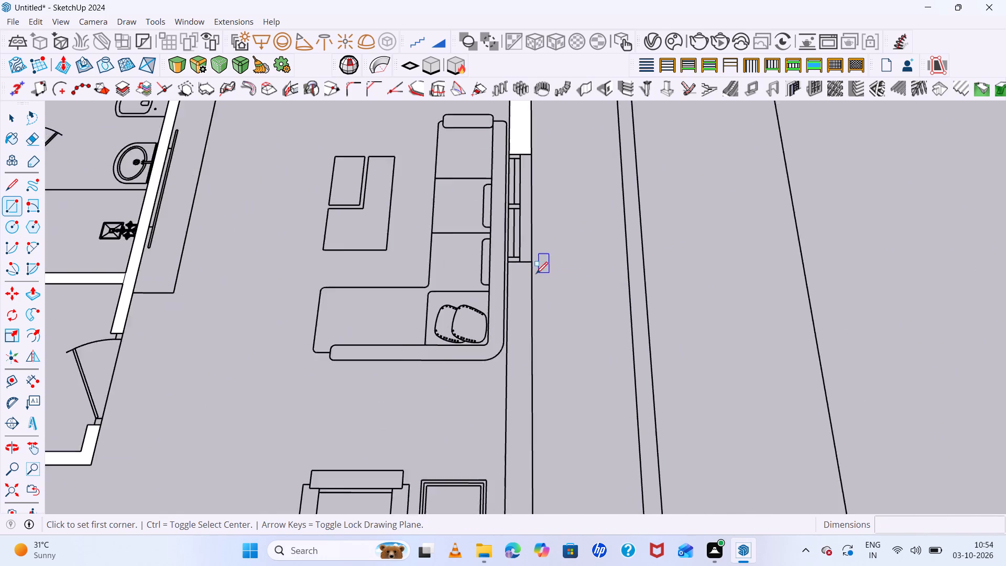
{"action": "scroll", "coordinate": [536, 274], "scroll_direction": "up", "scroll_amount": 4}
{"action": "scroll", "coordinate": [480, 256], "scroll_direction": "up", "scroll_amount": 5}
{"action": "left_click", "coordinate": [489, 249]}
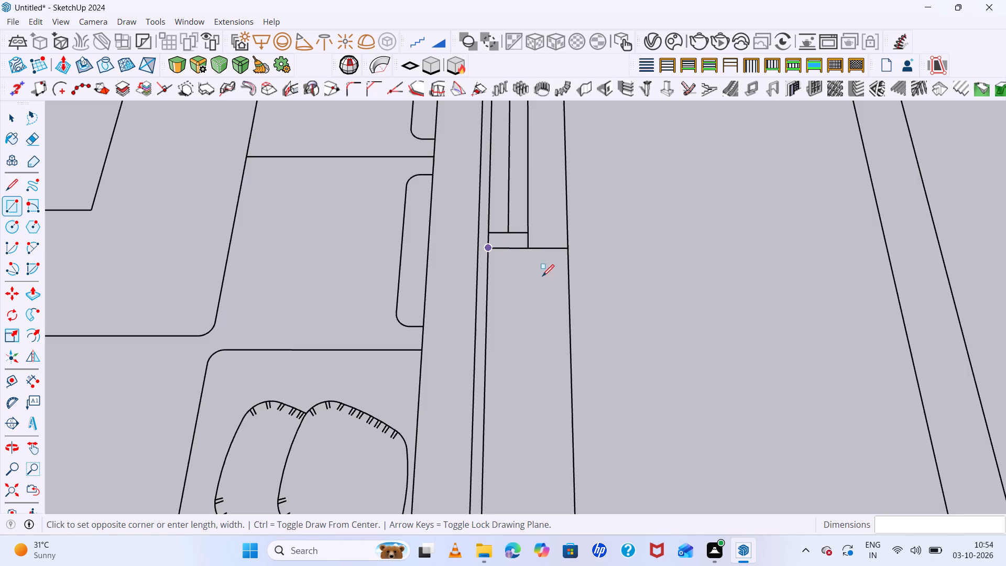
{"action": "scroll", "coordinate": [581, 318], "scroll_direction": "down", "scroll_amount": 20}
{"action": "scroll", "coordinate": [582, 288], "scroll_direction": "down", "scroll_amount": 1}
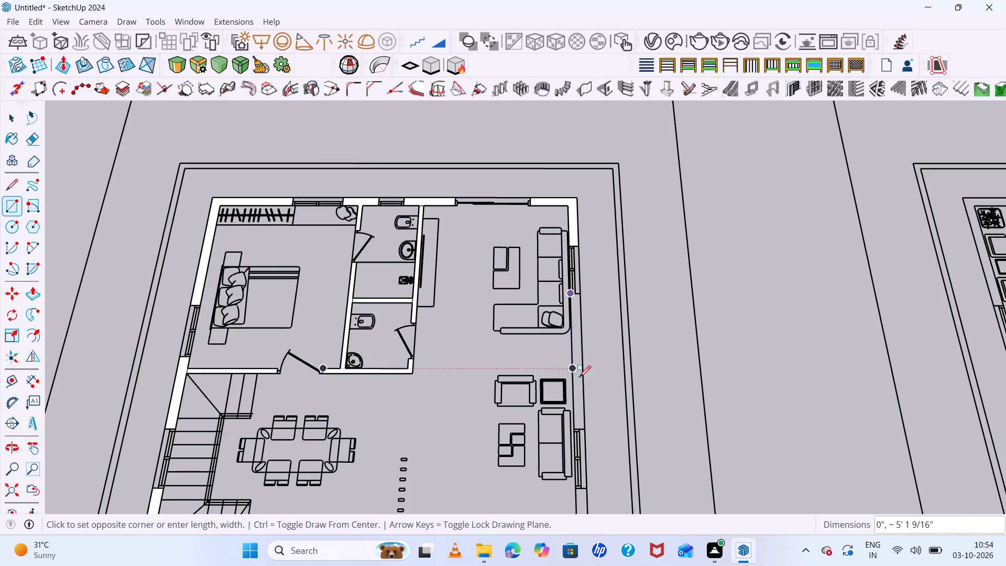
{"action": "scroll", "coordinate": [583, 412], "scroll_direction": "up", "scroll_amount": 12}
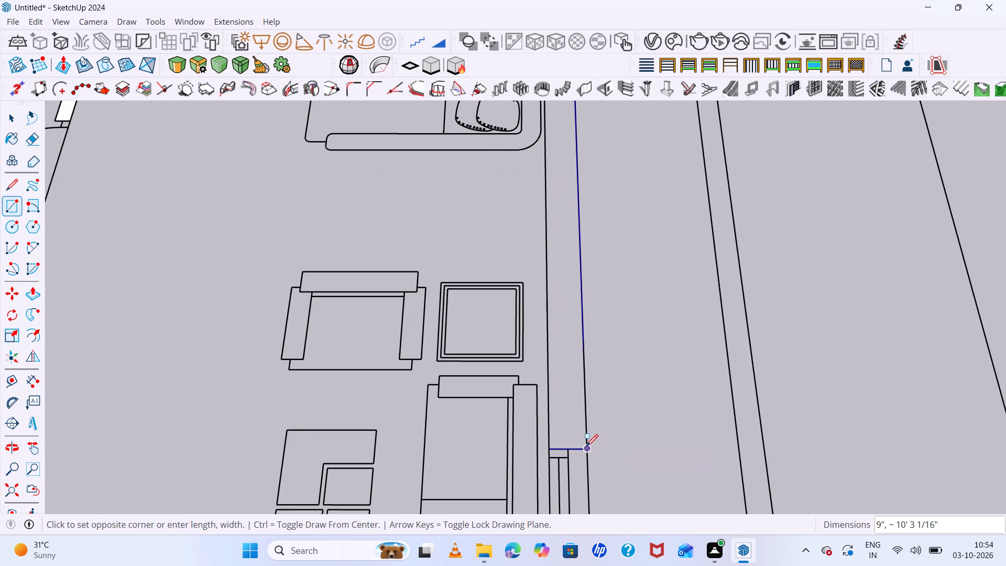
{"action": "left_click", "coordinate": [586, 446]}
Trace a 9" by 4' 9" rectangle over the outer wall from the second sofa window to the corner beside the double door.
{"action": "scroll", "coordinate": [588, 342], "scroll_direction": "down", "scroll_amount": 10}
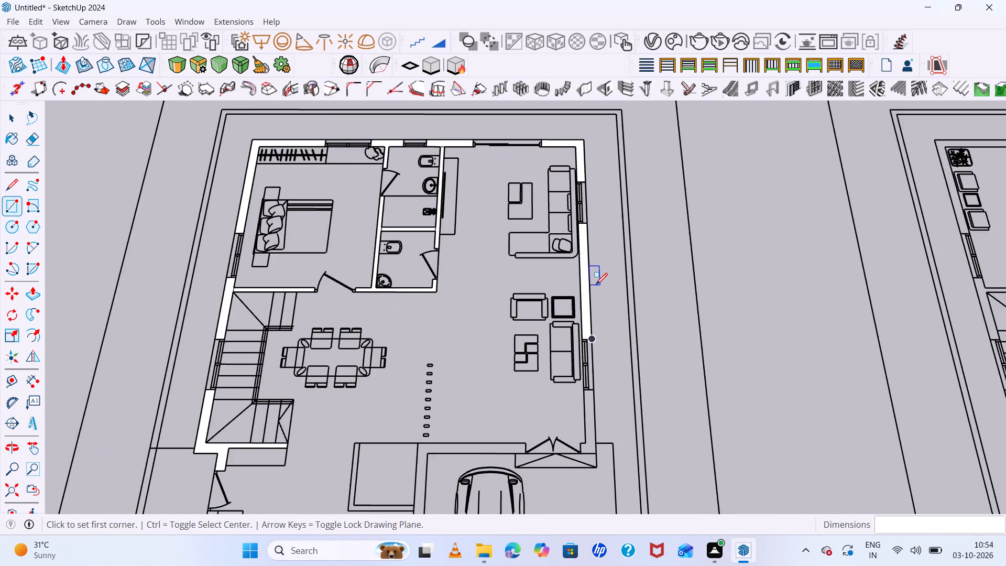
{"action": "scroll", "coordinate": [596, 285], "scroll_direction": "down", "scroll_amount": 8}
{"action": "scroll", "coordinate": [610, 432], "scroll_direction": "up", "scroll_amount": 6}
{"action": "scroll", "coordinate": [579, 335], "scroll_direction": "up", "scroll_amount": 6}
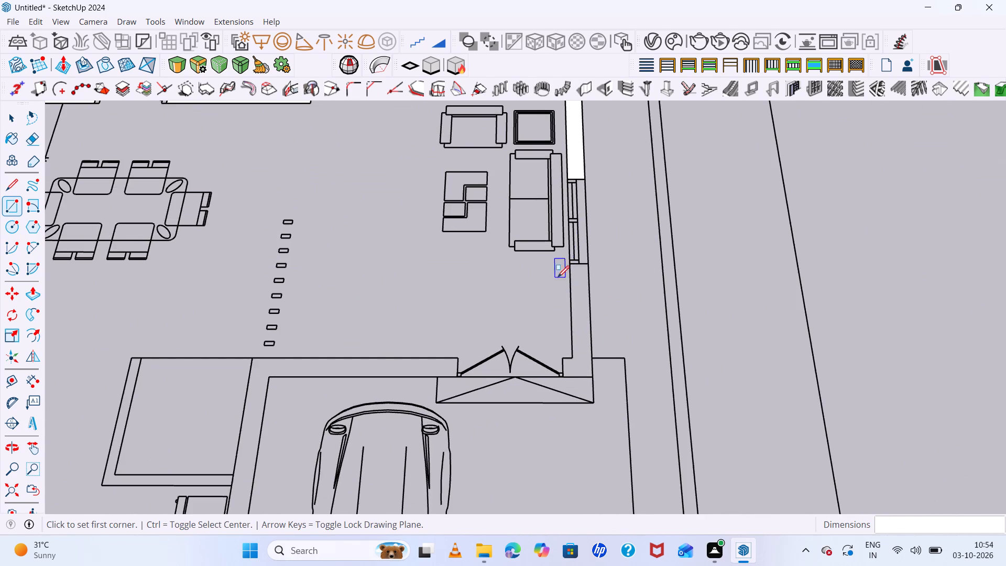
{"action": "scroll", "coordinate": [565, 277], "scroll_direction": "up", "scroll_amount": 6}
{"action": "left_click", "coordinate": [579, 252]}
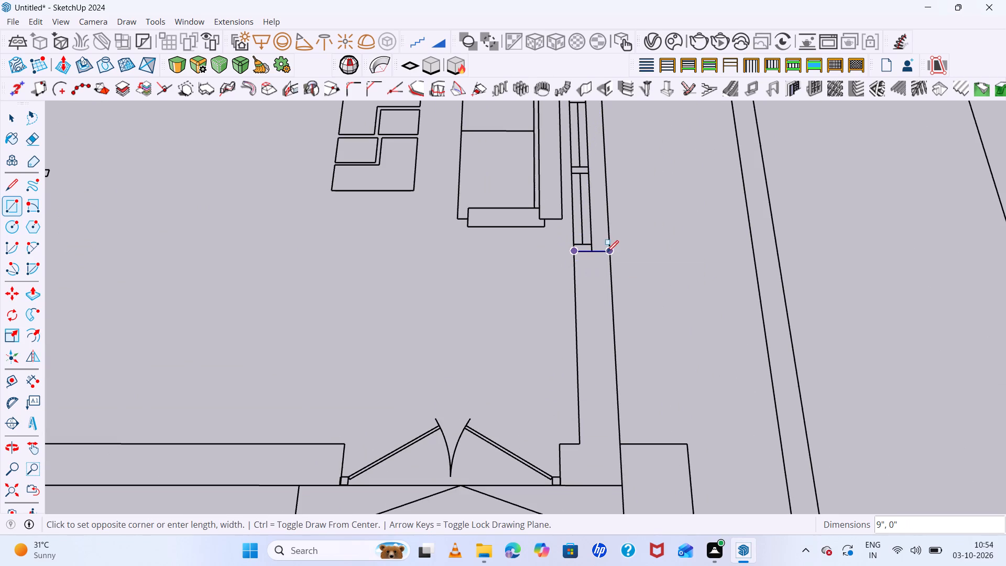
{"action": "left_click", "coordinate": [608, 252]}
{"action": "left_click", "coordinate": [621, 486]}
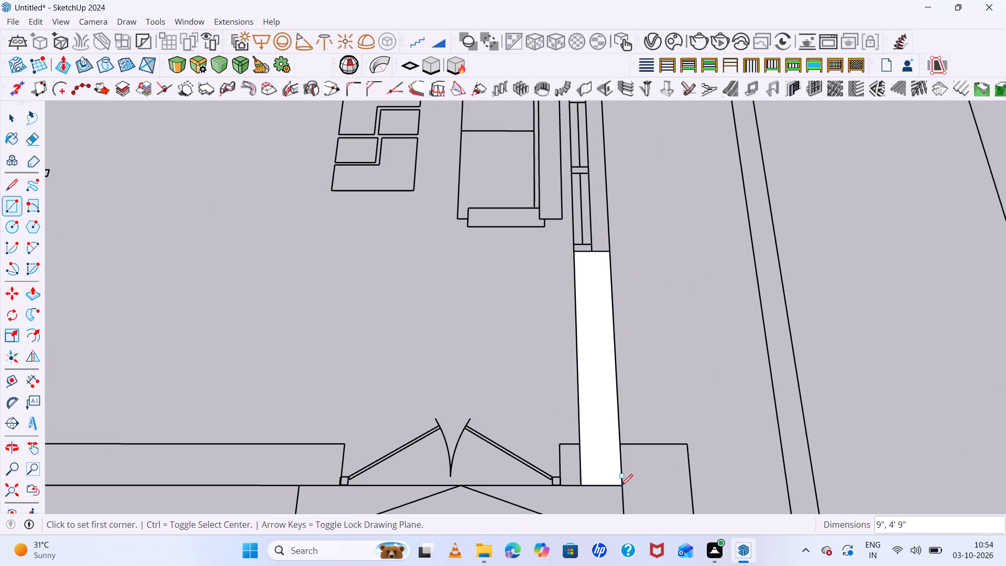
Trace a 4 1/2" by 9" wall stub between the double door and the outer wall, and erase the seam edge joining them.
{"action": "scroll", "coordinate": [576, 482], "scroll_direction": "up", "scroll_amount": 6}
{"action": "left_click", "coordinate": [541, 489]}
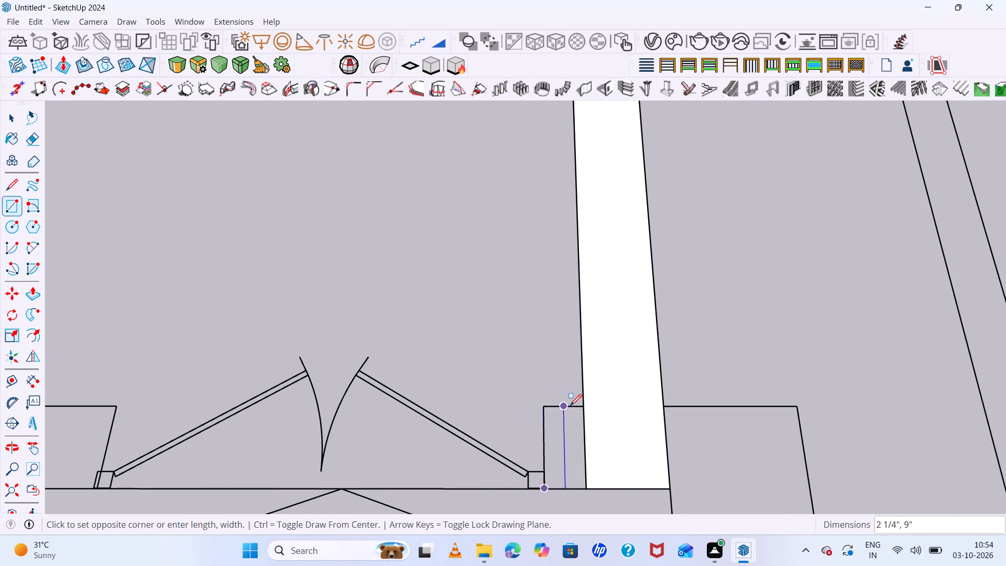
{"action": "left_click", "coordinate": [579, 407]}
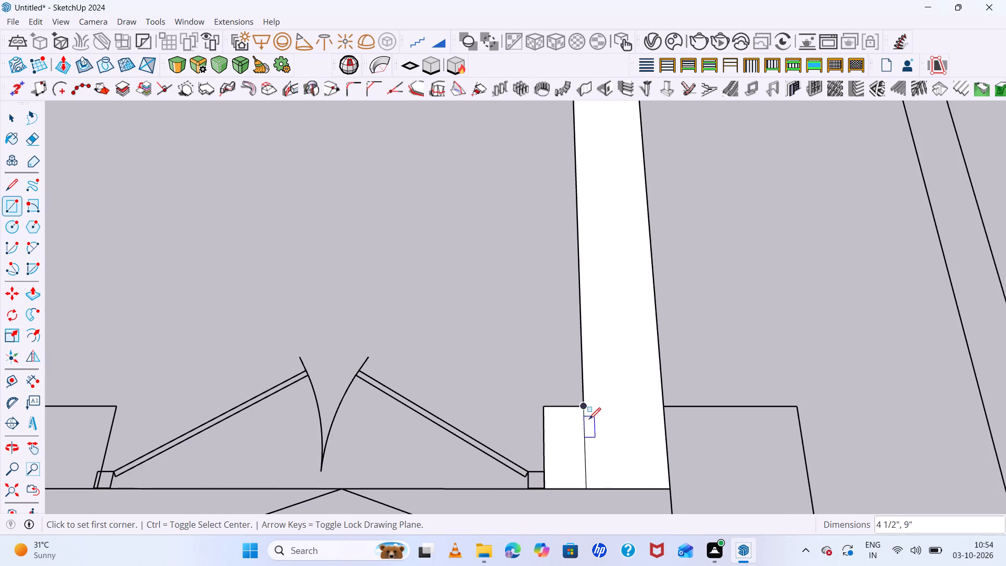
{"action": "key", "text": "e"}
{"action": "left_click_drag", "start_coordinate": [591, 436], "coordinate": [578, 438]}
Trace a rectangle about 4' 1" by 9" over the kitchen wall from the window to the inner corner behind the sink.
{"action": "scroll", "coordinate": [616, 391], "scroll_direction": "down", "scroll_amount": 15}
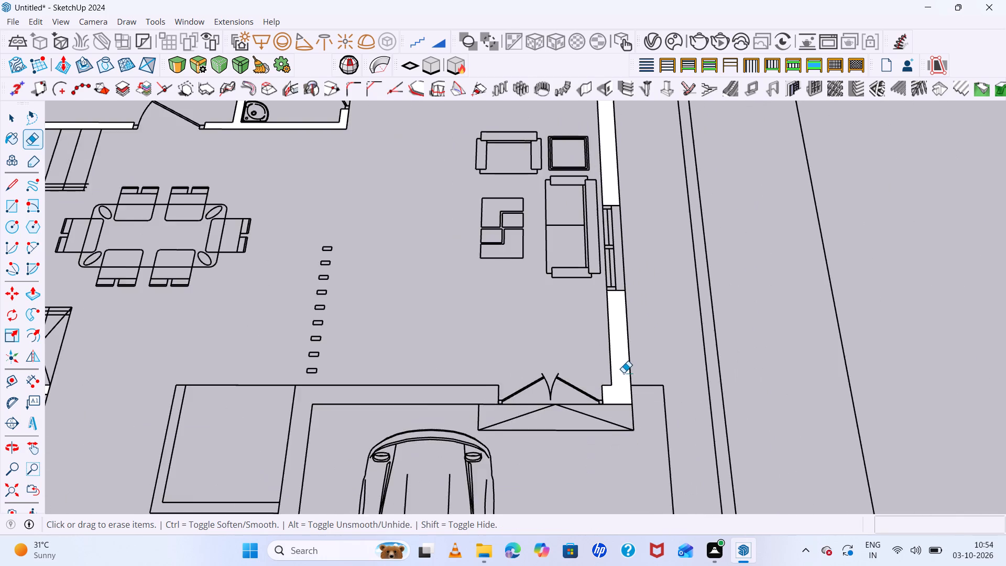
{"action": "scroll", "coordinate": [624, 373], "scroll_direction": "down", "scroll_amount": 14}
{"action": "scroll", "coordinate": [584, 480], "scroll_direction": "up", "scroll_amount": 7}
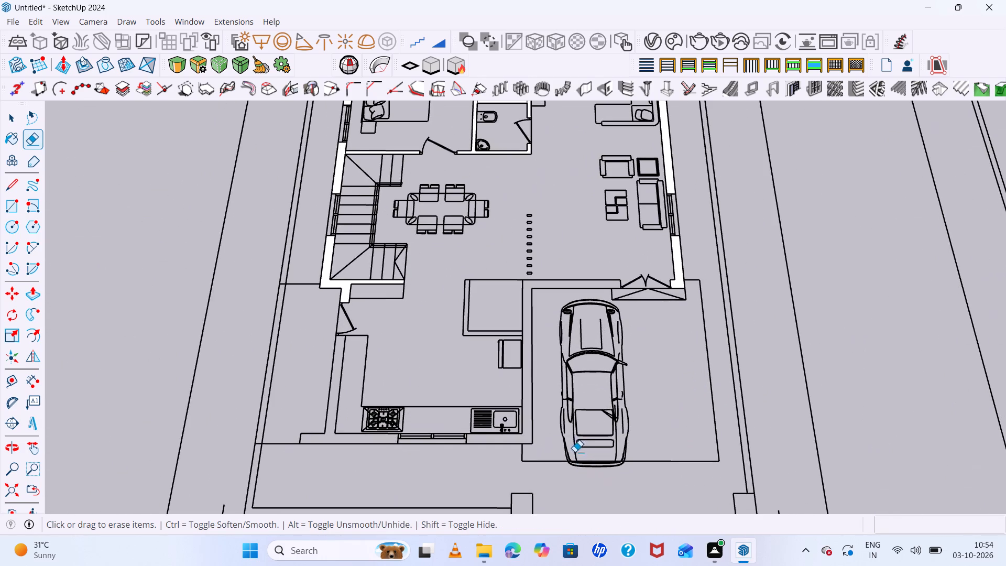
{"action": "scroll", "coordinate": [475, 440], "scroll_direction": "up", "scroll_amount": 6}
{"action": "key", "text": "r"}
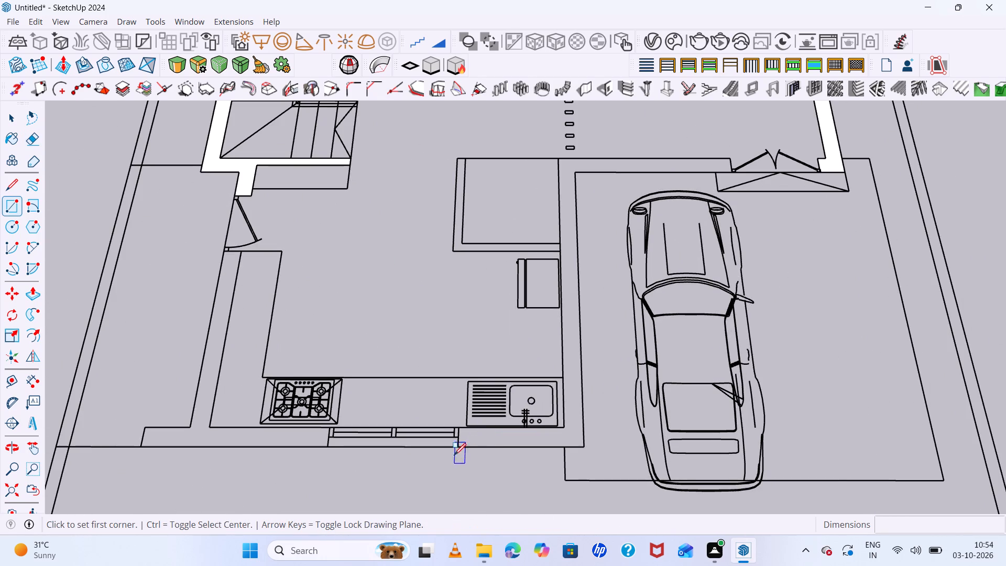
{"action": "scroll", "coordinate": [454, 455], "scroll_direction": "up", "scroll_amount": 5}
{"action": "left_click", "coordinate": [463, 443]}
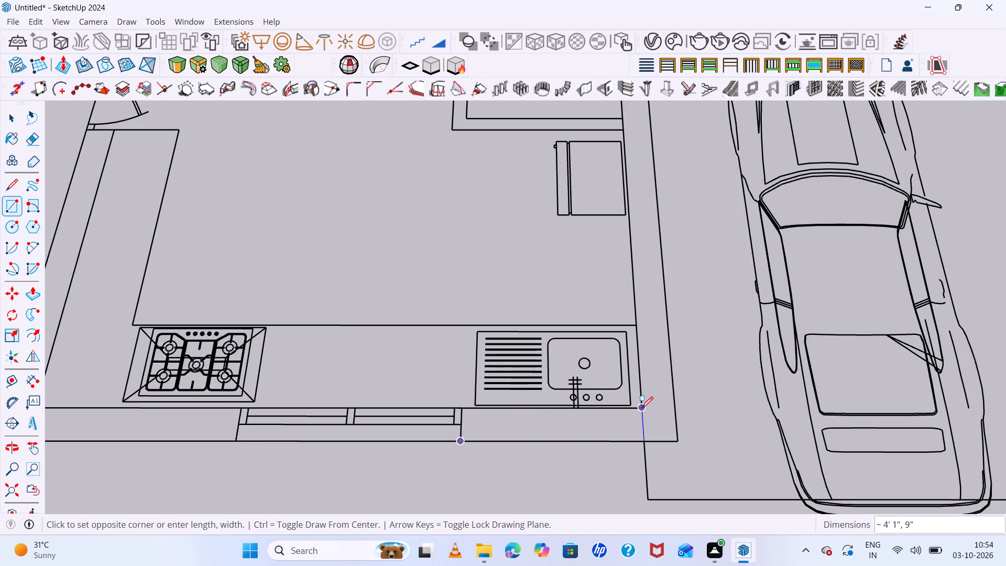
{"action": "left_click", "coordinate": [641, 408]}
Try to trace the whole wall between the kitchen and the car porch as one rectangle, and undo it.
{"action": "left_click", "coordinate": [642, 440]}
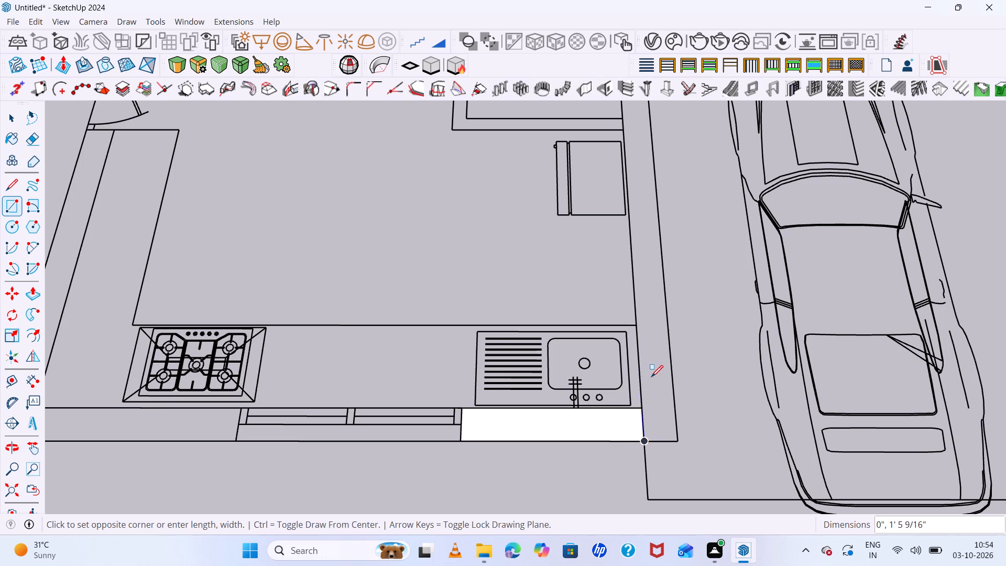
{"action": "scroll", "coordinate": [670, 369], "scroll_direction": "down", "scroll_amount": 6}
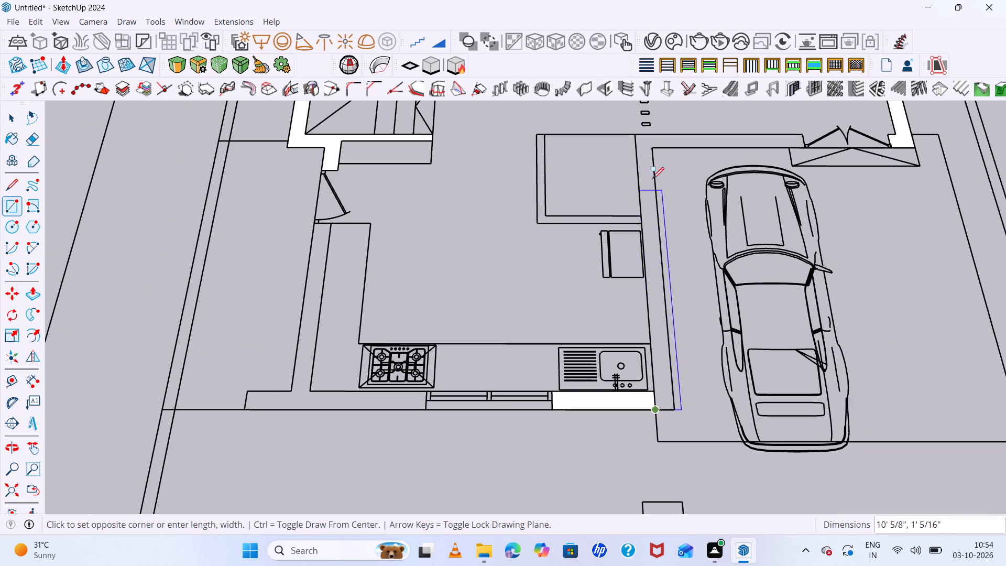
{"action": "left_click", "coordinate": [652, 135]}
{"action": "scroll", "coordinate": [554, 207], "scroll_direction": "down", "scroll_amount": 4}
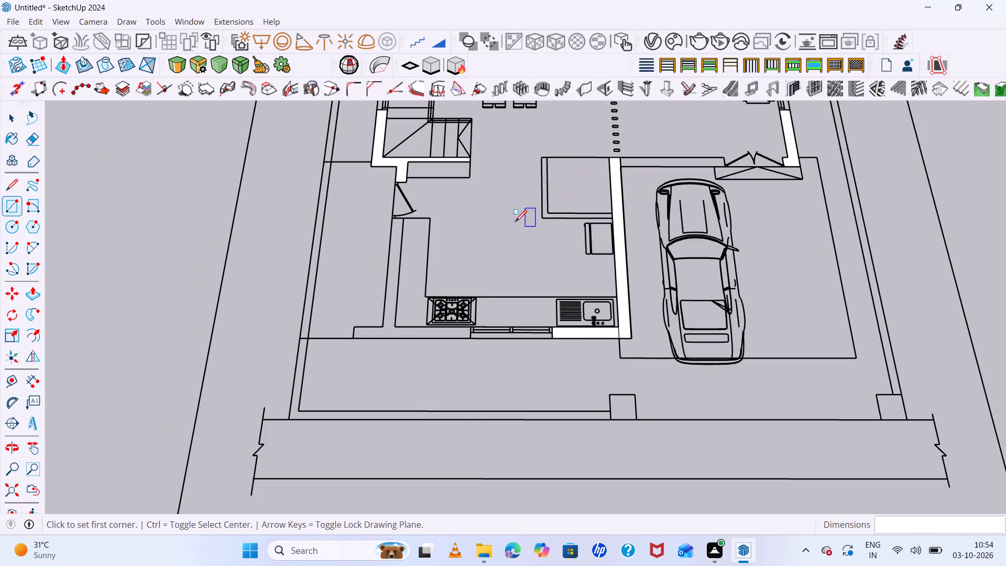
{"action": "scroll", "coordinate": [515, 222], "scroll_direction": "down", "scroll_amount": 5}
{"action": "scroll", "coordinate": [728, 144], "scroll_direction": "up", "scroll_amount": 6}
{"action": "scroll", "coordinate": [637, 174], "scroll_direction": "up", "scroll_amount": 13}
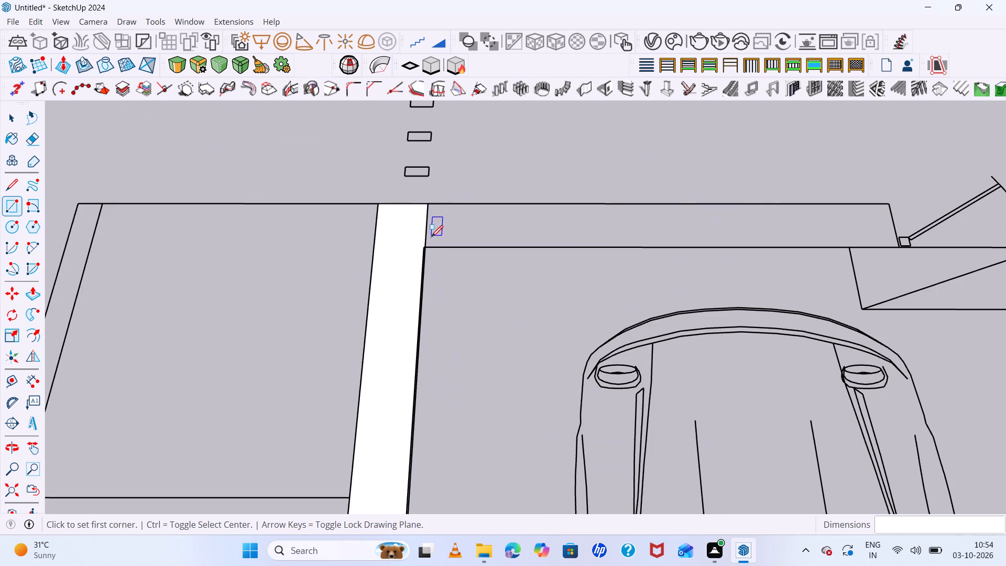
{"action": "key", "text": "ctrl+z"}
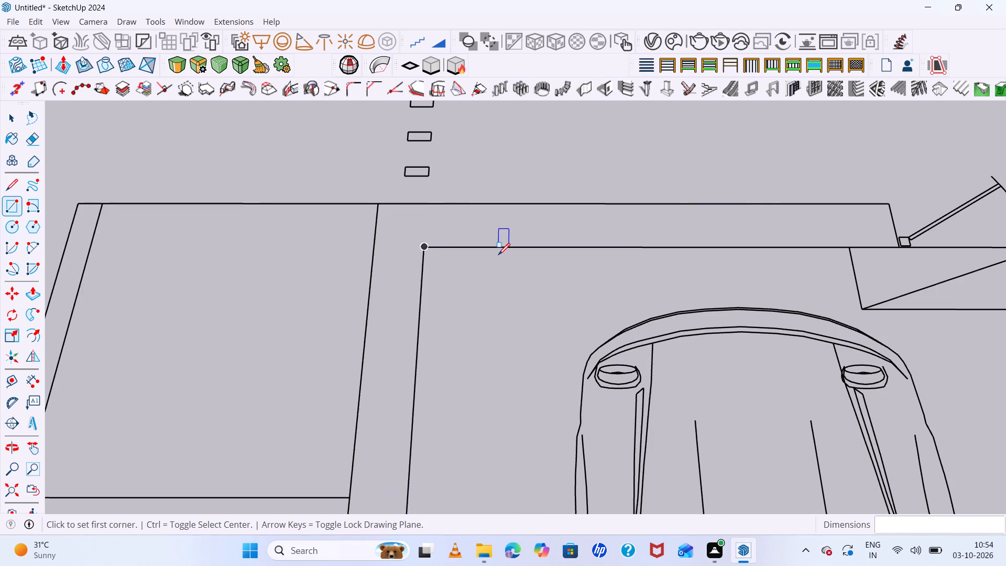
Trace a 9" by 9" square over the wall corner where the kitchen wall meets the car porch's inner wall.
{"action": "scroll", "coordinate": [419, 244], "scroll_direction": "up", "scroll_amount": 6}
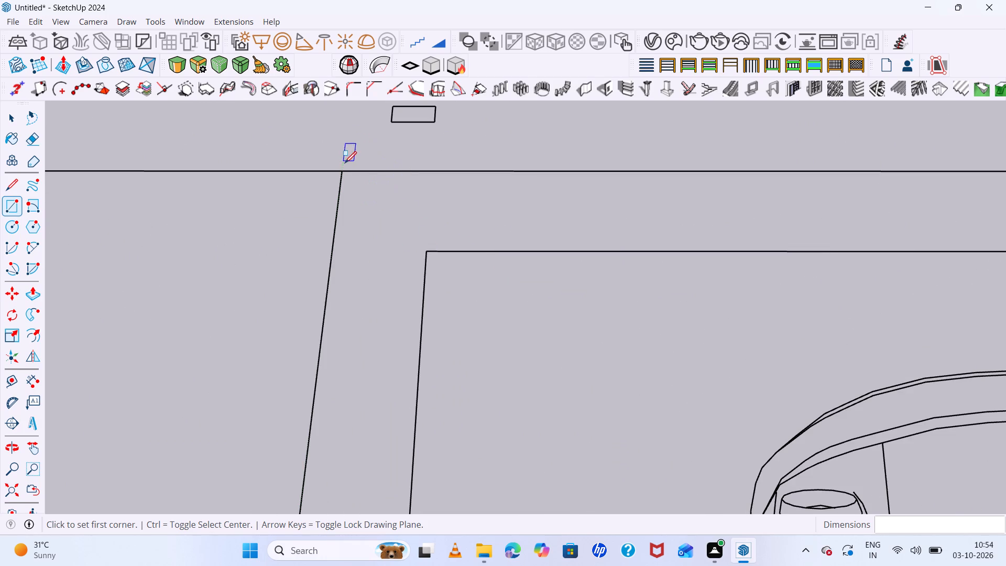
{"action": "left_click", "coordinate": [341, 171]}
{"action": "left_click", "coordinate": [431, 253]}
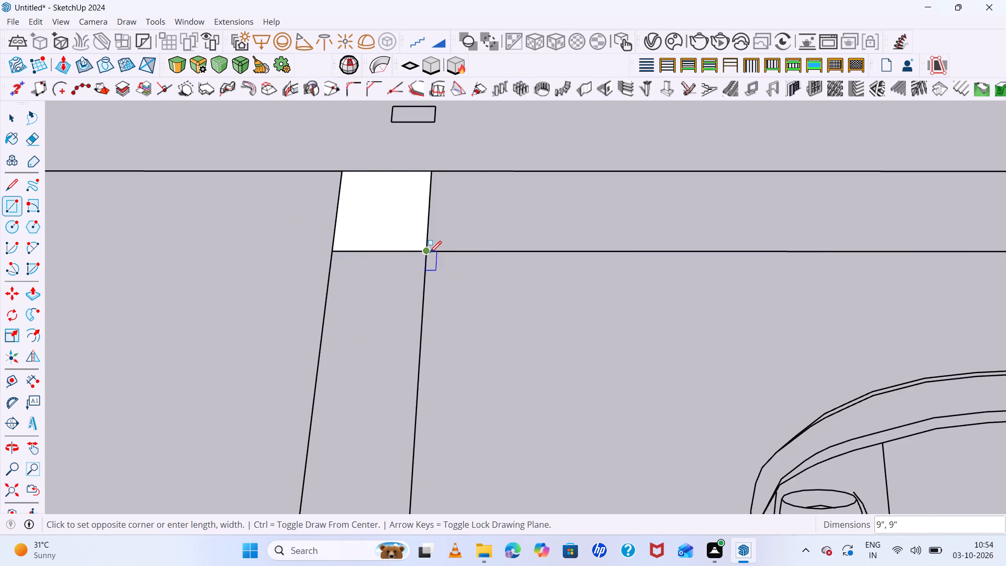
Trace a 9" wide rectangle over the kitchen and car porch wall from the corner square to the kitchen's outer corner.
{"action": "left_click", "coordinate": [333, 251]}
{"action": "left_click", "coordinate": [426, 249]}
{"action": "scroll", "coordinate": [422, 280], "scroll_direction": "down", "scroll_amount": 14}
{"action": "scroll", "coordinate": [443, 225], "scroll_direction": "down", "scroll_amount": 14}
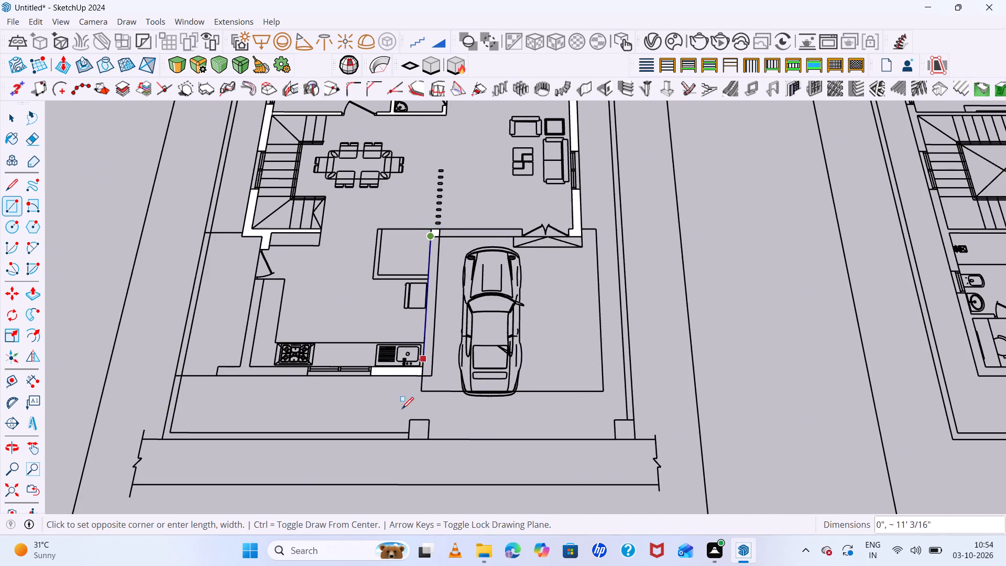
{"action": "scroll", "coordinate": [402, 409], "scroll_direction": "up", "scroll_amount": 6}
{"action": "scroll", "coordinate": [464, 347], "scroll_direction": "up", "scroll_amount": 6}
{"action": "left_click", "coordinate": [444, 348]}
Erase the seam edges at both ends of the kitchen and car porch wall, by the sink and at the corner square.
{"action": "scroll", "coordinate": [457, 334], "scroll_direction": "down", "scroll_amount": 8}
{"action": "key", "text": "e"}
{"action": "scroll", "coordinate": [433, 326], "scroll_direction": "up", "scroll_amount": 6}
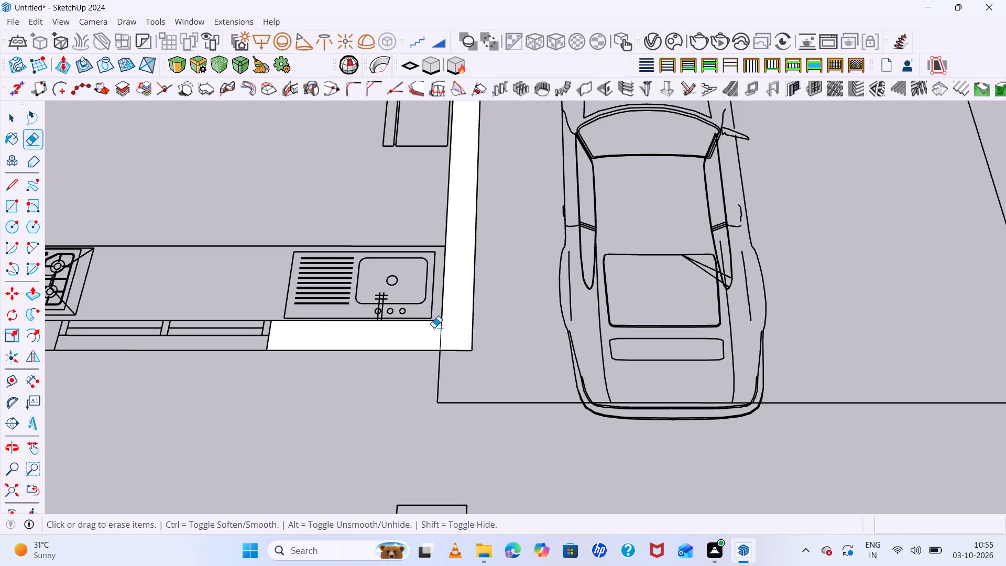
{"action": "left_click", "coordinate": [443, 332]}
{"action": "scroll", "coordinate": [462, 315], "scroll_direction": "down", "scroll_amount": 14}
{"action": "scroll", "coordinate": [523, 145], "scroll_direction": "up", "scroll_amount": 5}
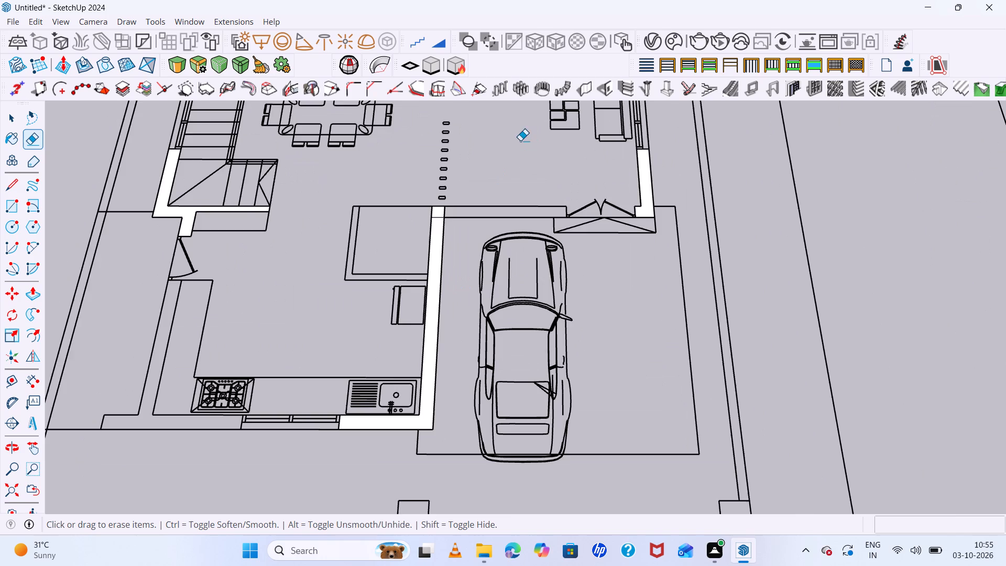
{"action": "scroll", "coordinate": [444, 176], "scroll_direction": "up", "scroll_amount": 13}
{"action": "left_click_drag", "start_coordinate": [433, 298], "coordinate": [435, 315]}
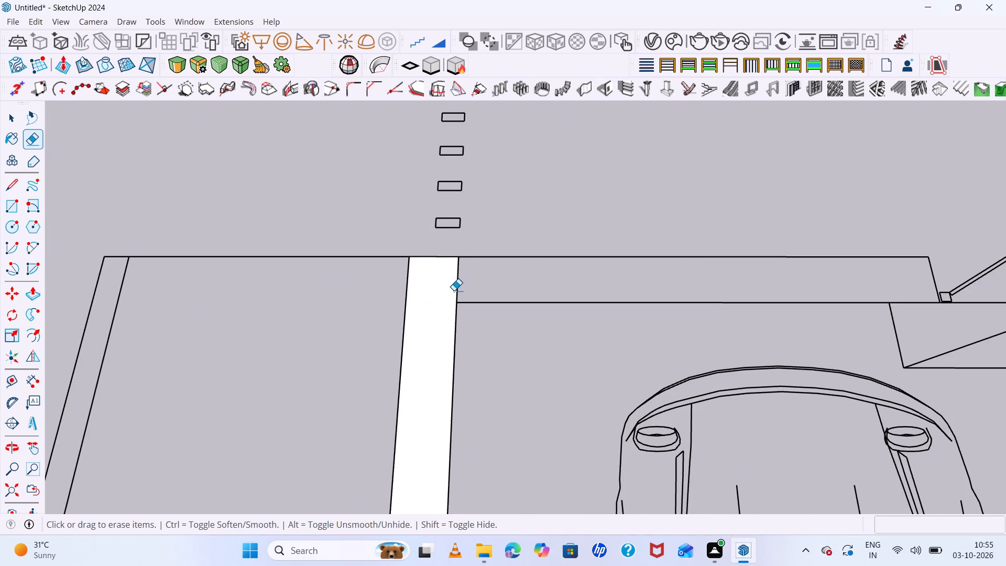
Trace a 9" thick rectangle over the wall from the car porch corner to the double door, and erase its seam edge.
{"action": "key", "text": "r"}
{"action": "scroll", "coordinate": [472, 295], "scroll_direction": "up", "scroll_amount": 5}
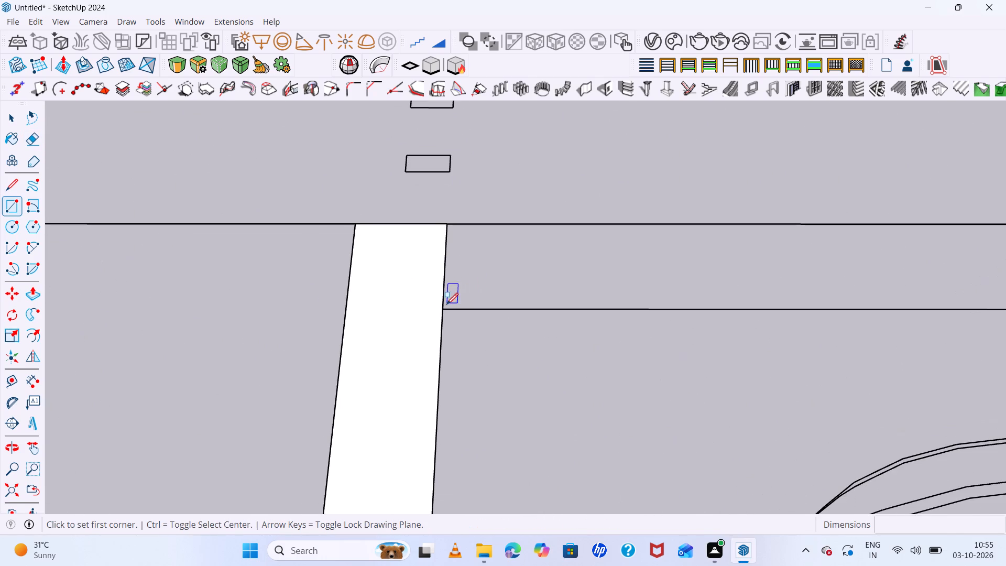
{"action": "left_click", "coordinate": [444, 309]}
{"action": "scroll", "coordinate": [555, 238], "scroll_direction": "down", "scroll_amount": 12}
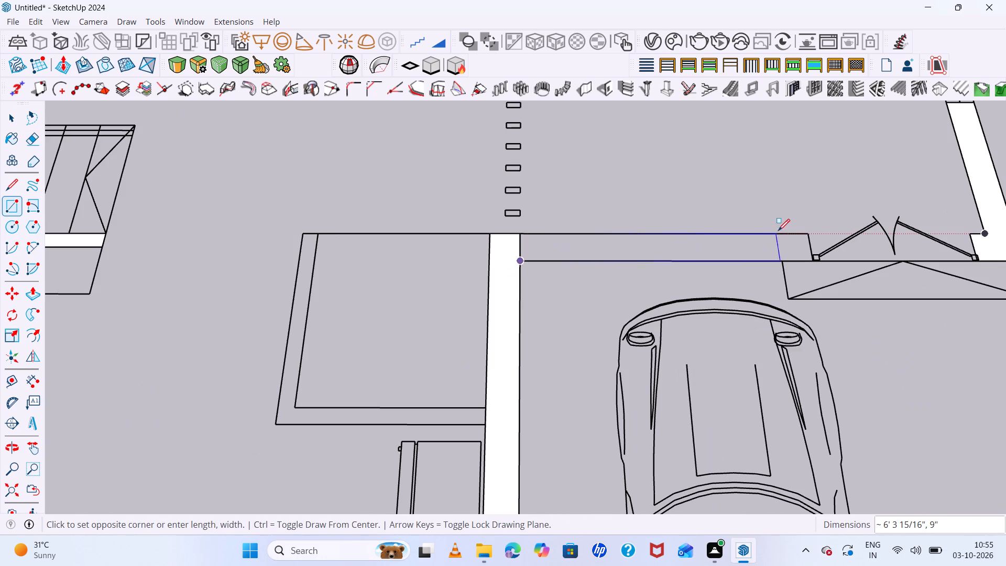
{"action": "left_click", "coordinate": [806, 236]}
{"action": "key", "text": "space"}
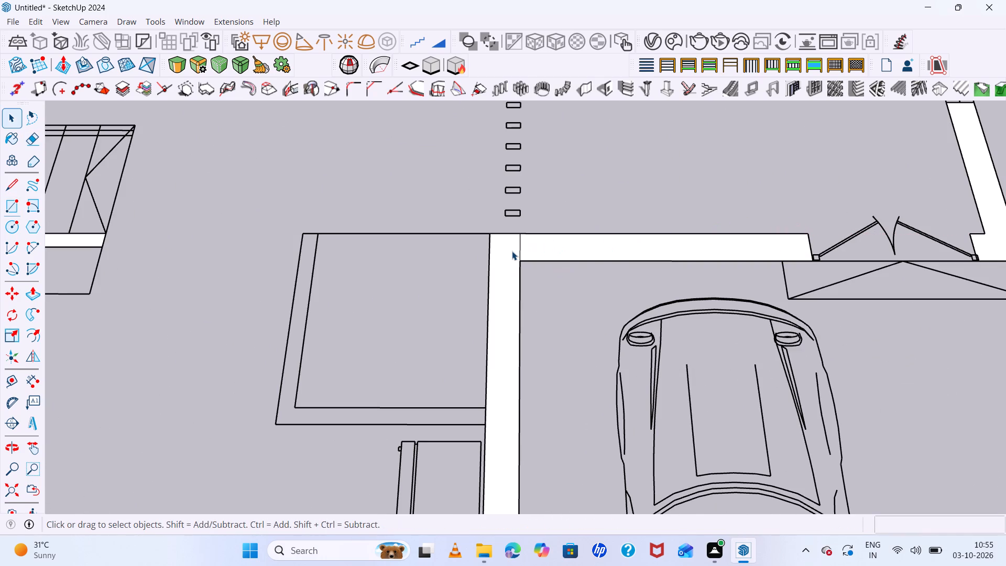
{"action": "key", "text": "e"}
{"action": "left_click", "coordinate": [519, 252]}
Trace a 9" by 7' 7 1/2" rectangle over the kitchen's outer side wall, from the side door to the front wall.
{"action": "scroll", "coordinate": [368, 228], "scroll_direction": "down", "scroll_amount": 14}
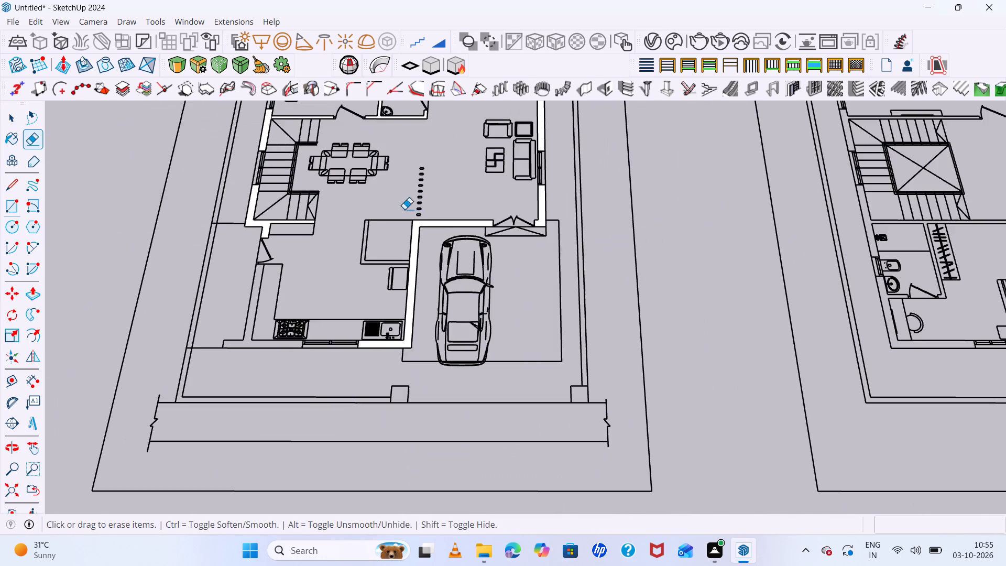
{"action": "scroll", "coordinate": [433, 212], "scroll_direction": "down", "scroll_amount": 13}
{"action": "scroll", "coordinate": [456, 125], "scroll_direction": "up", "scroll_amount": 5}
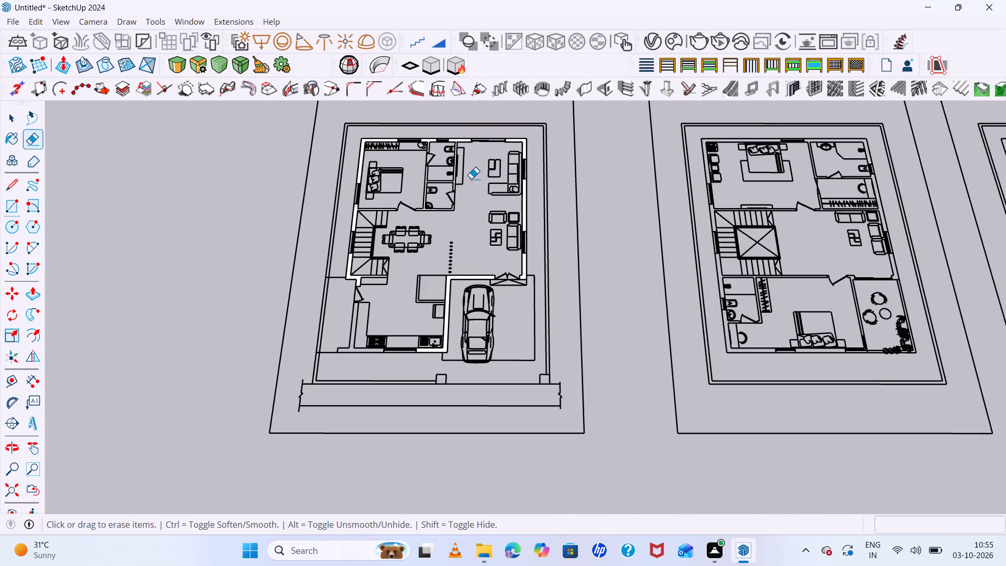
{"action": "scroll", "coordinate": [396, 288], "scroll_direction": "up", "scroll_amount": 5}
{"action": "key", "text": "r"}
{"action": "scroll", "coordinate": [279, 331], "scroll_direction": "up", "scroll_amount": 2}
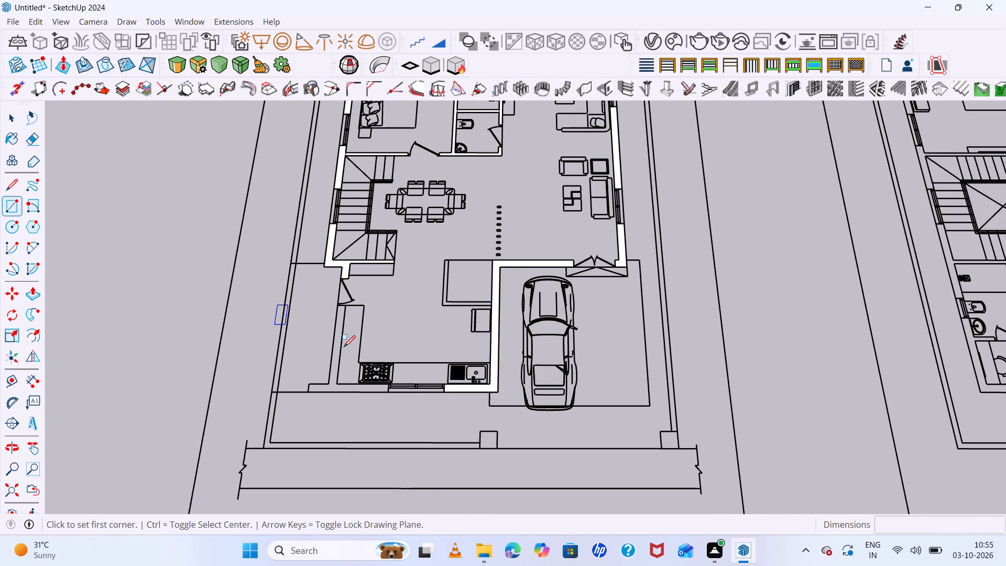
{"action": "scroll", "coordinate": [344, 347], "scroll_direction": "up", "scroll_amount": 10}
{"action": "scroll", "coordinate": [318, 286], "scroll_direction": "up", "scroll_amount": 6}
{"action": "scroll", "coordinate": [362, 263], "scroll_direction": "up", "scroll_amount": 6}
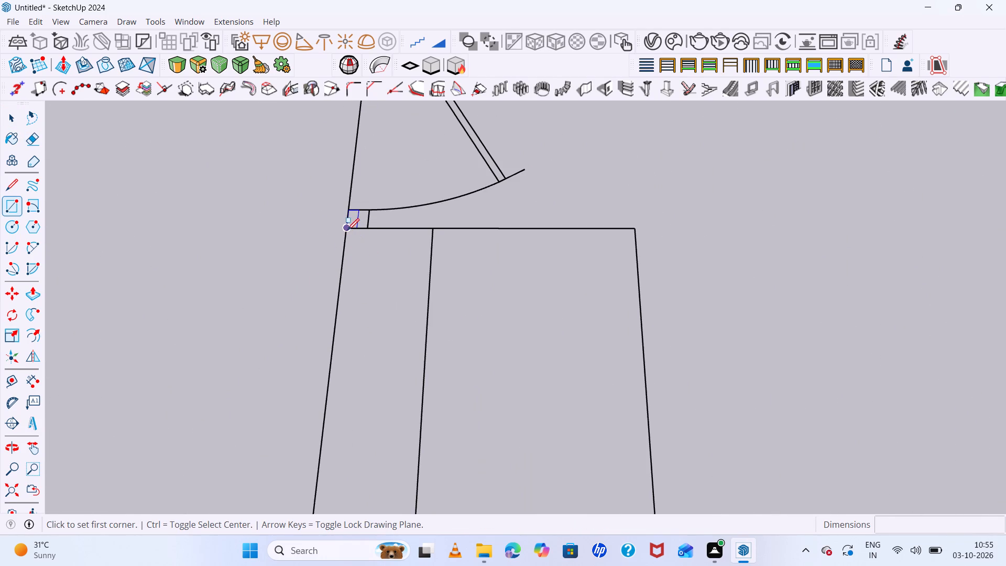
{"action": "left_click", "coordinate": [347, 230]}
{"action": "left_click", "coordinate": [432, 228]}
{"action": "scroll", "coordinate": [435, 231], "scroll_direction": "down", "scroll_amount": 13}
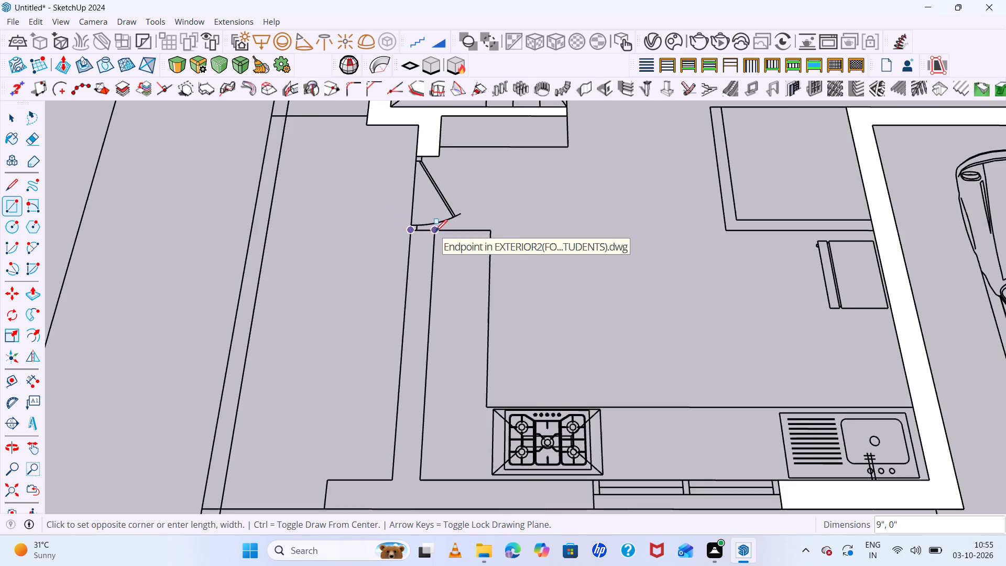
{"action": "scroll", "coordinate": [435, 231], "scroll_direction": "down", "scroll_amount": 6}
{"action": "scroll", "coordinate": [427, 364], "scroll_direction": "up", "scroll_amount": 6}
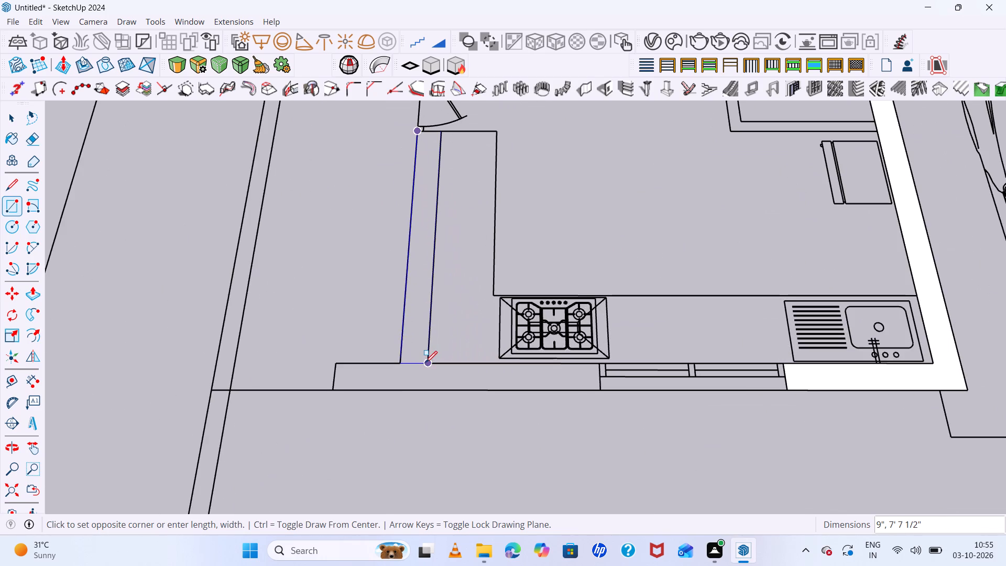
{"action": "left_click", "coordinate": [426, 366]}
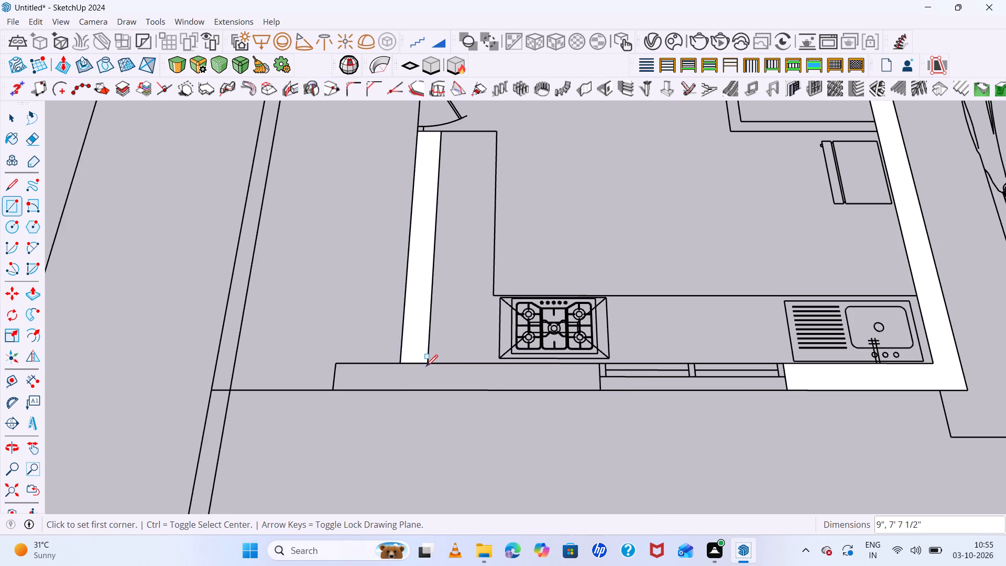
Trace a 9" by about 7' 2" rectangle over the kitchen's front wall up to the window, and erase its seam with the side wall.
{"action": "left_click", "coordinate": [335, 391]}
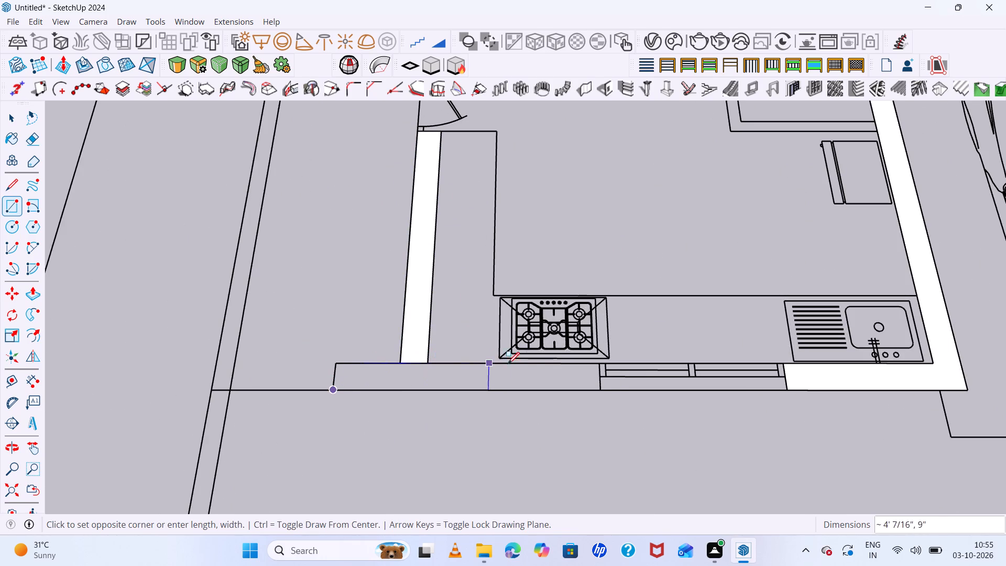
{"action": "left_click", "coordinate": [600, 364]}
{"action": "key", "text": "space"}
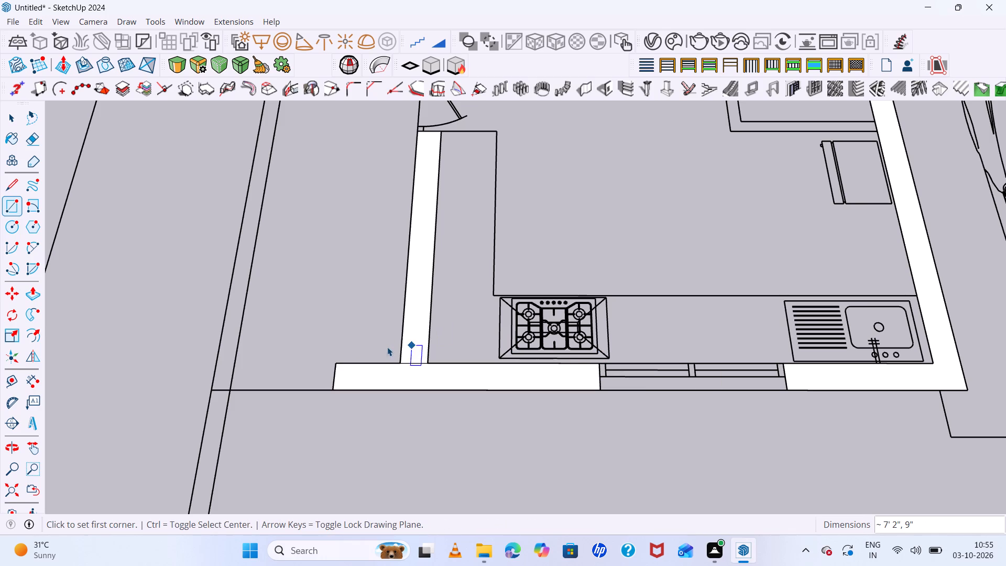
{"action": "key", "text": "e"}
{"action": "left_click", "coordinate": [415, 364]}
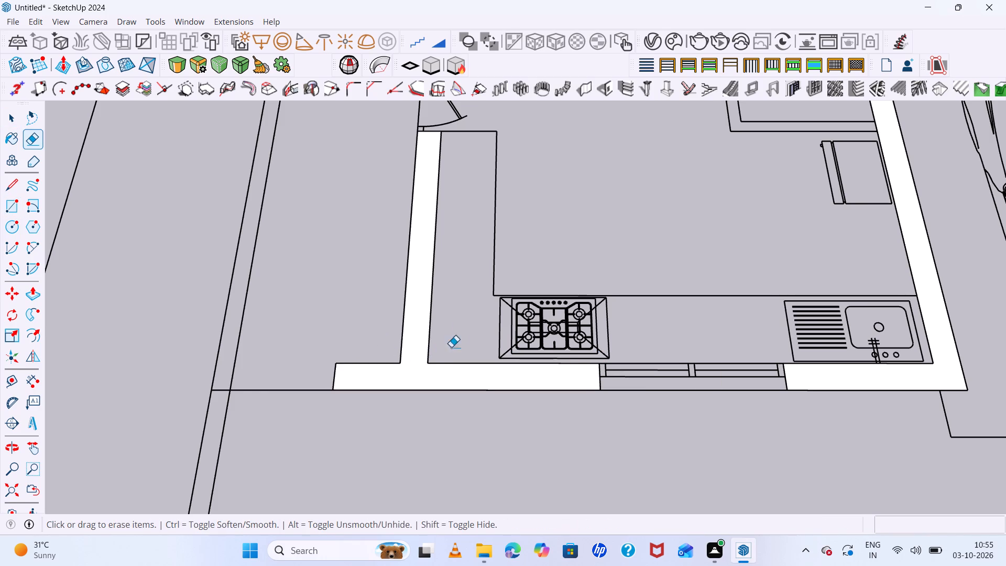
Trace a 4 1/2" thick rectangle over the side wall of the small enclosure between the kitchen and the car porch wall.
{"action": "scroll", "coordinate": [442, 335], "scroll_direction": "down", "scroll_amount": 13}
{"action": "scroll", "coordinate": [517, 267], "scroll_direction": "down", "scroll_amount": 6}
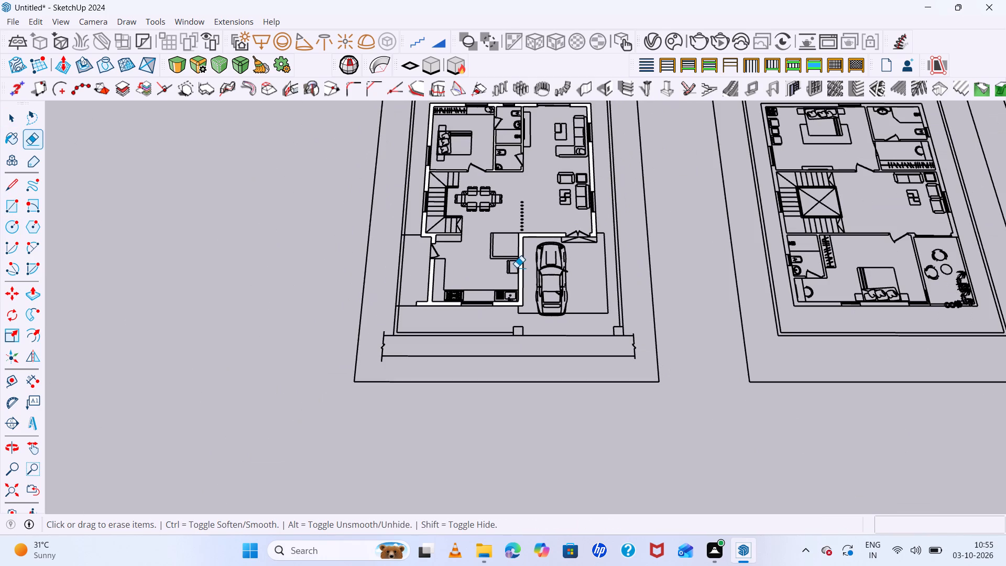
{"action": "scroll", "coordinate": [561, 226], "scroll_direction": "down", "scroll_amount": 6}
{"action": "scroll", "coordinate": [582, 151], "scroll_direction": "up", "scroll_amount": 5}
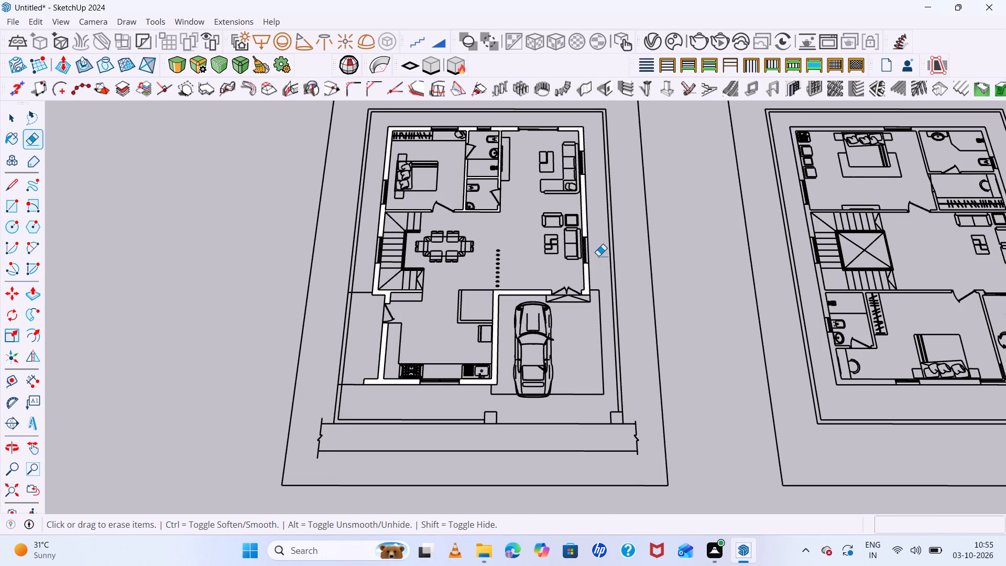
{"action": "middle_click_drag", "start_coordinate": [604, 324], "coordinate": [600, 316]}
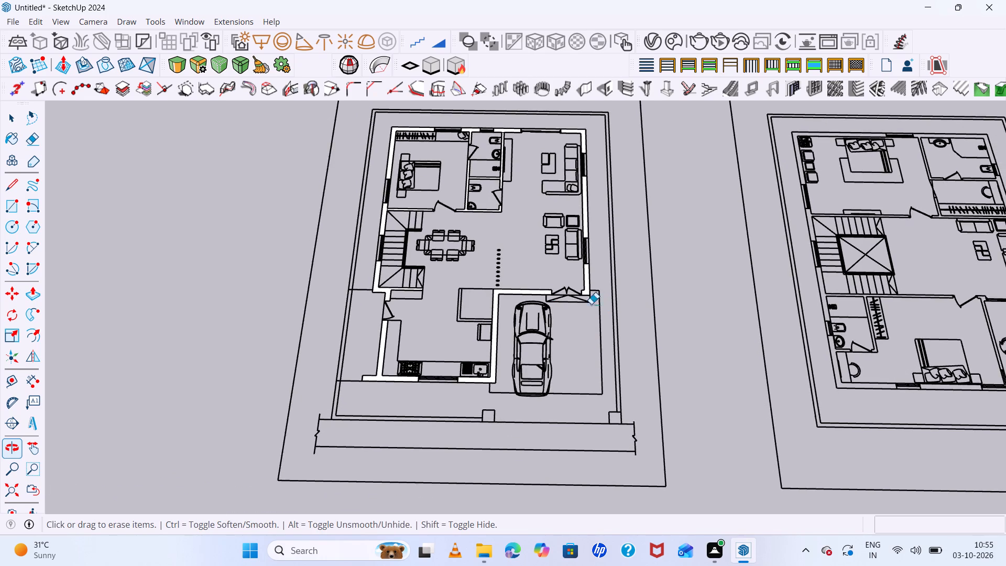
{"action": "scroll", "coordinate": [449, 286], "scroll_direction": "up", "scroll_amount": 7}
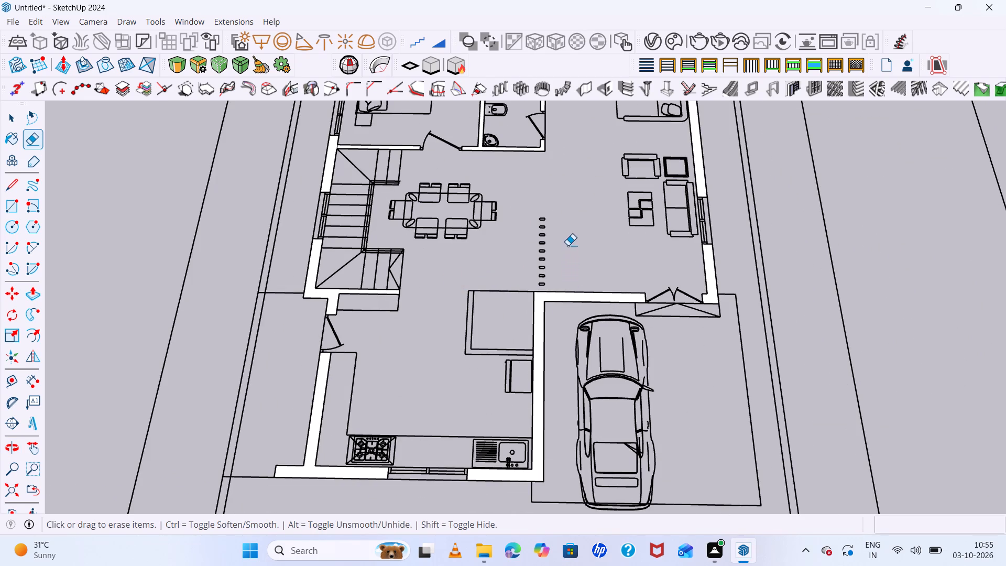
{"action": "scroll", "coordinate": [507, 286], "scroll_direction": "up", "scroll_amount": 5}
{"action": "key", "text": "r"}
{"action": "scroll", "coordinate": [456, 313], "scroll_direction": "up", "scroll_amount": 6}
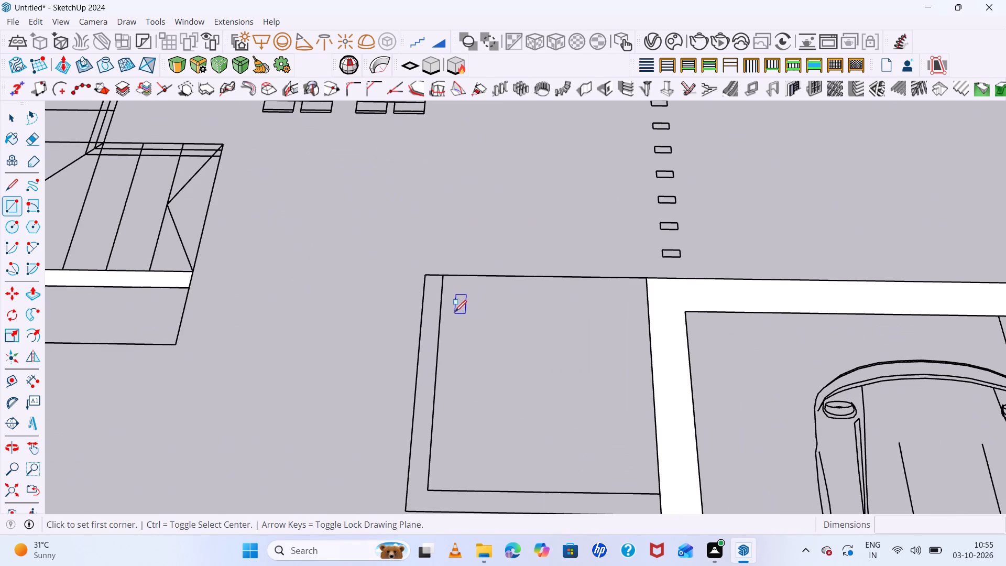
{"action": "left_click", "coordinate": [424, 273]}
{"action": "left_click", "coordinate": [444, 275]}
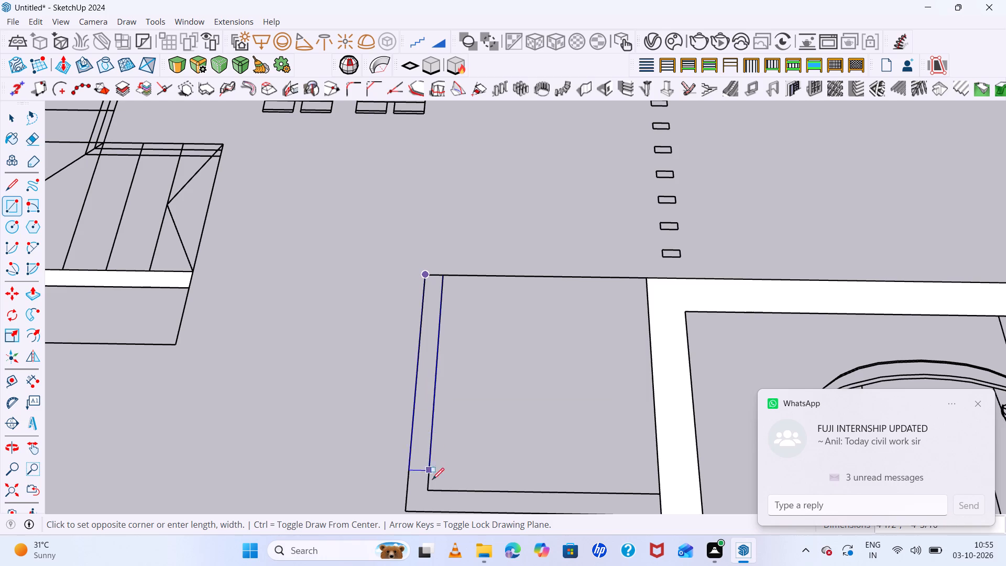
{"action": "left_click", "coordinate": [426, 510]}
{"action": "scroll", "coordinate": [377, 267], "scroll_direction": "down", "scroll_amount": 6}
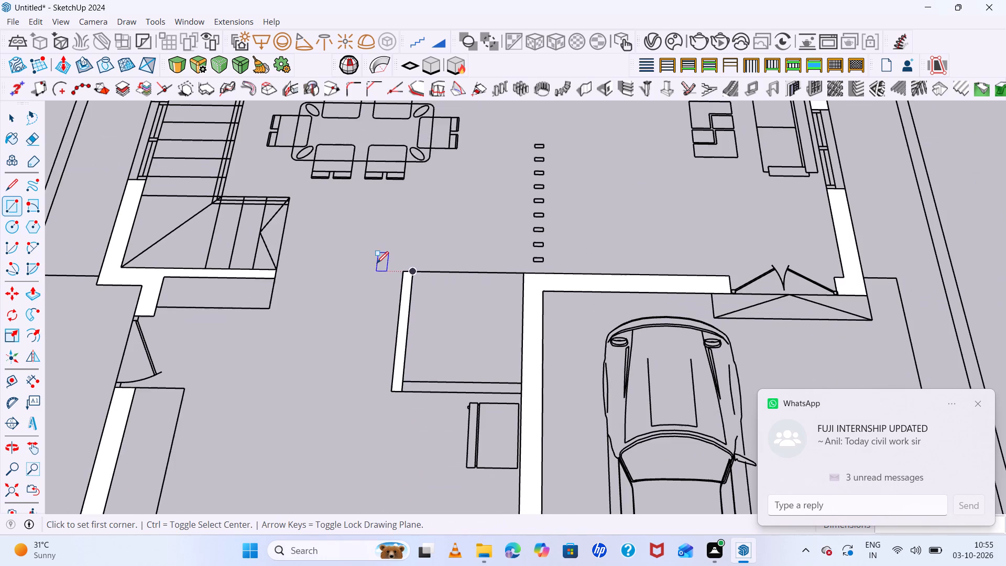
Trace a 4 1/2" by 4' 3" rectangle from the enclosure's side wall to the car porch wall, and erase the corner seam.
{"action": "left_click", "coordinate": [979, 407]}
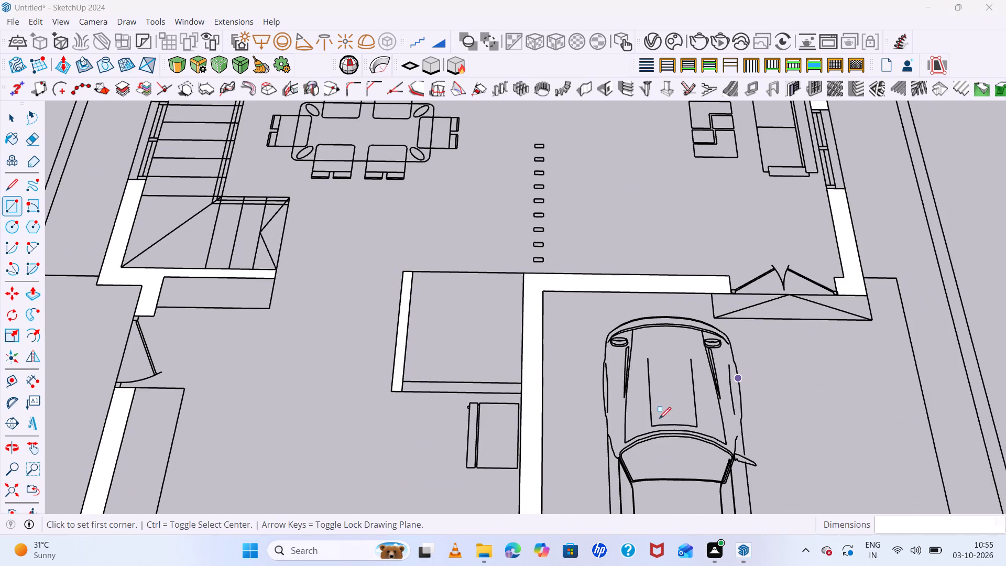
{"action": "scroll", "coordinate": [395, 392], "scroll_direction": "up", "scroll_amount": 6}
{"action": "left_click", "coordinate": [418, 393]}
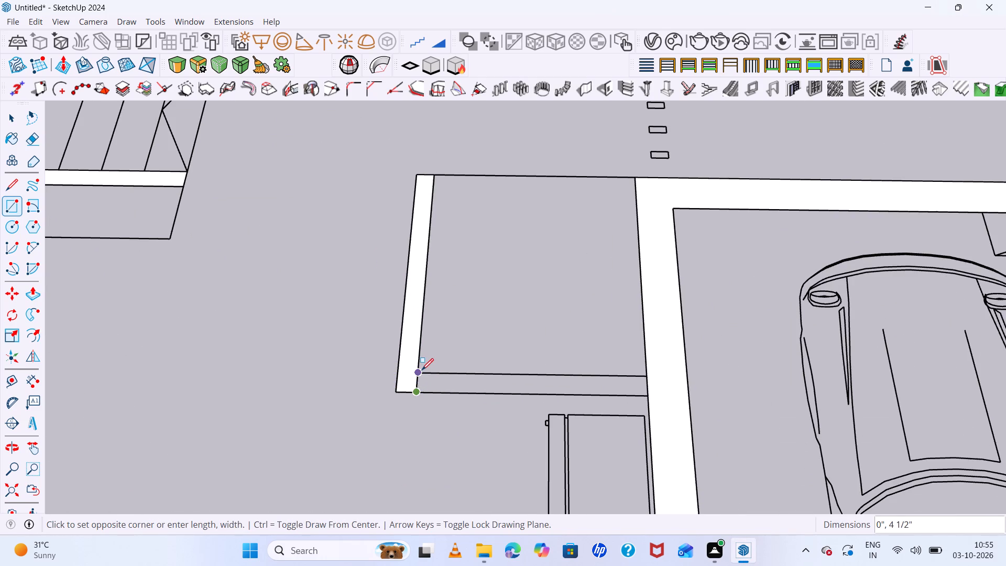
{"action": "left_click", "coordinate": [422, 370]}
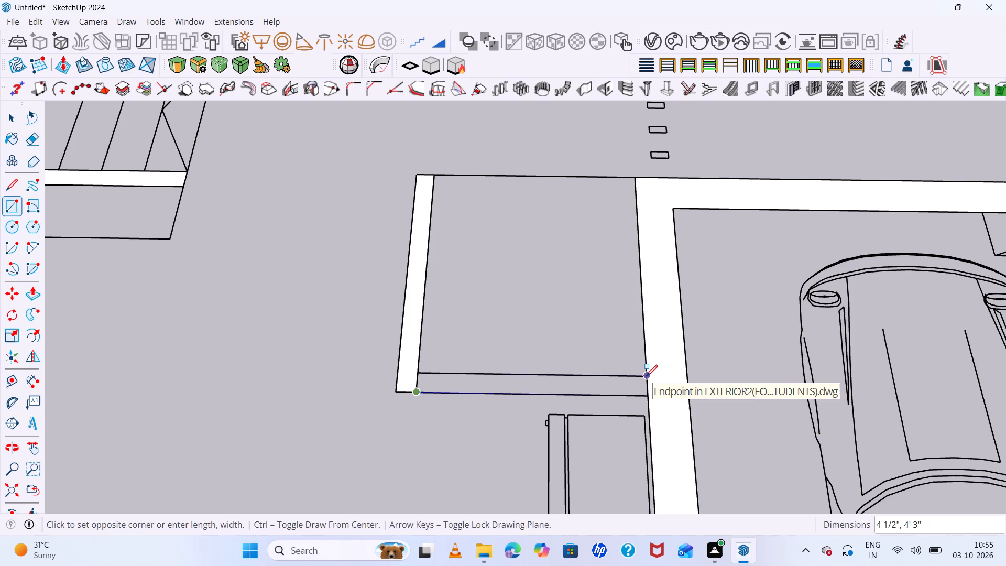
{"action": "left_click", "coordinate": [646, 376]}
{"action": "key", "text": "e"}
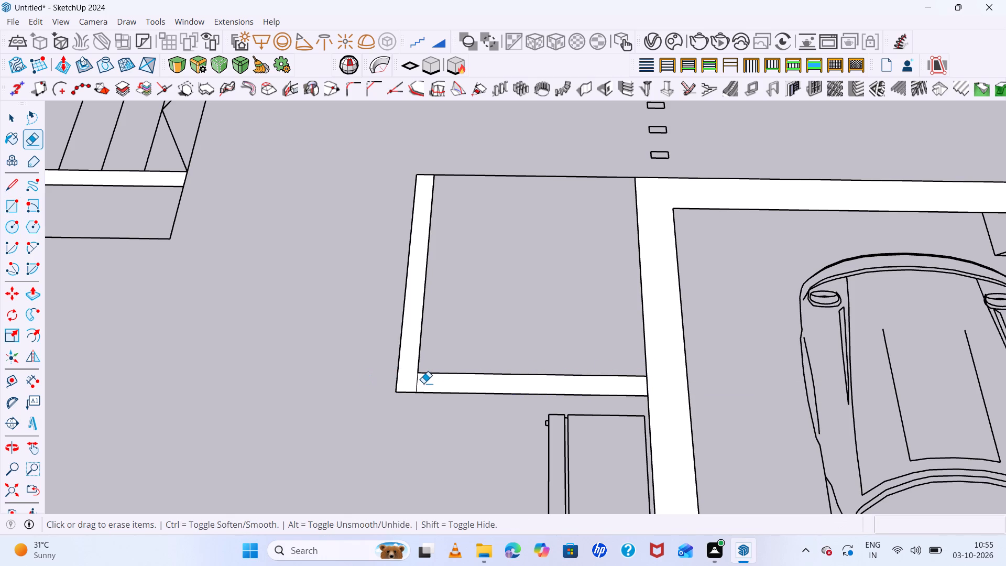
{"action": "left_click", "coordinate": [419, 384]}
Examine the traced wall faces across the whole first floor plan, including the bedroom, toilets, staircase and living area.
{"action": "scroll", "coordinate": [484, 341], "scroll_direction": "down", "scroll_amount": 16}
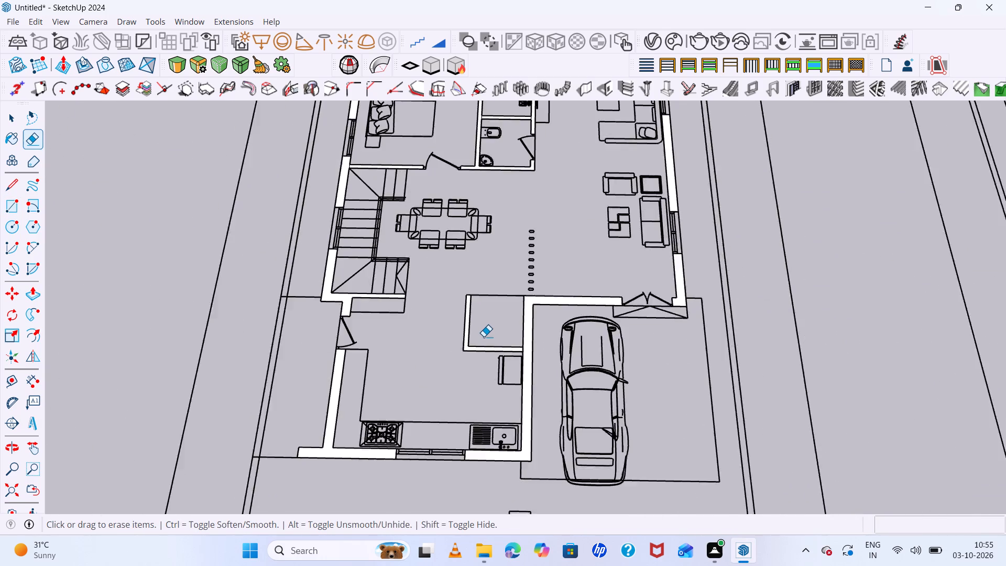
{"action": "scroll", "coordinate": [484, 336], "scroll_direction": "down", "scroll_amount": 6}
{"action": "scroll", "coordinate": [484, 336], "scroll_direction": "up", "scroll_amount": 5}
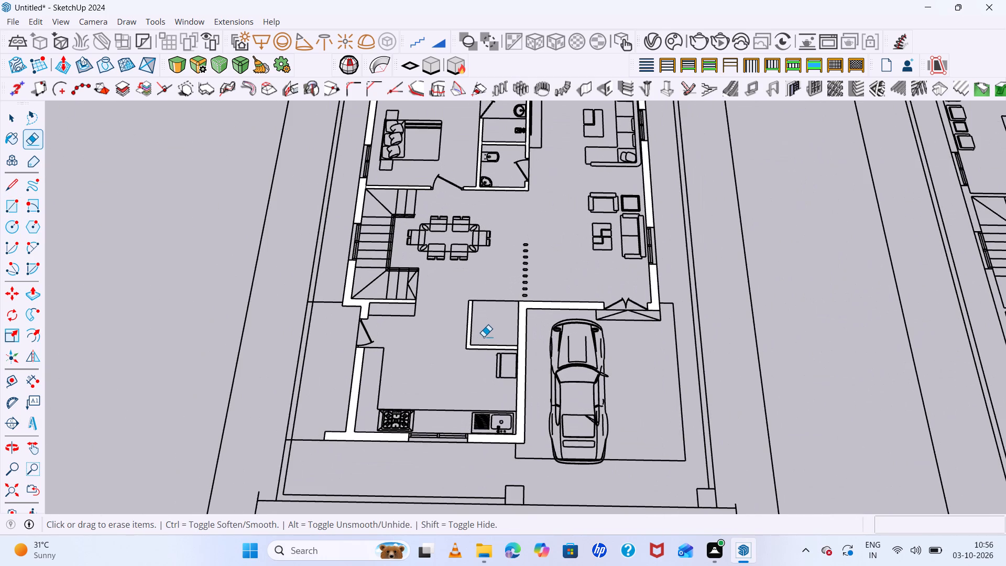
{"action": "key", "text": "space"}
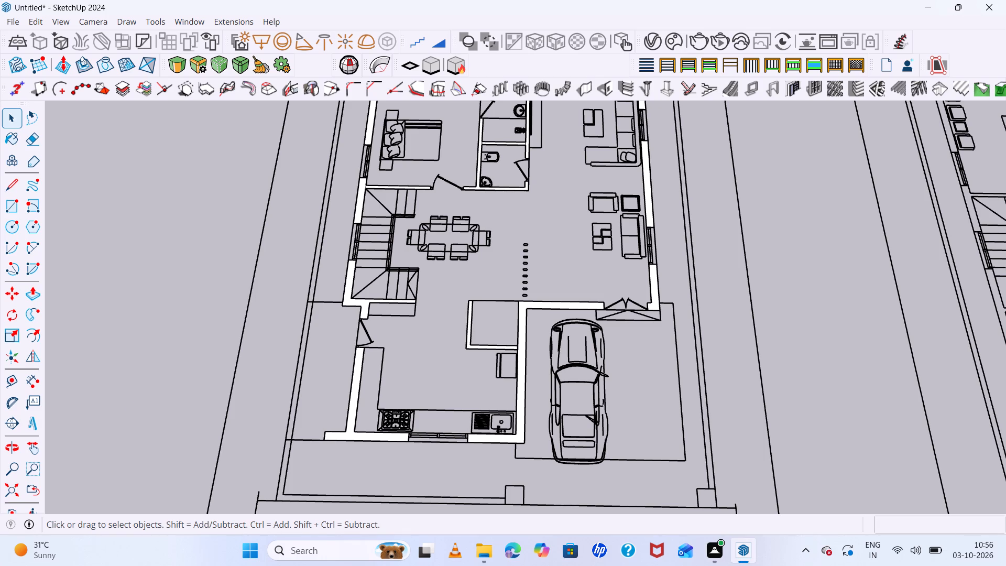
{"action": "scroll", "coordinate": [413, 321], "scroll_direction": "down", "scroll_amount": 5}
{"action": "scroll", "coordinate": [511, 304], "scroll_direction": "down", "scroll_amount": 3}
{"action": "scroll", "coordinate": [604, 308], "scroll_direction": "up", "scroll_amount": 1}
{"action": "middle_click_drag", "start_coordinate": [604, 308], "coordinate": [608, 332]}
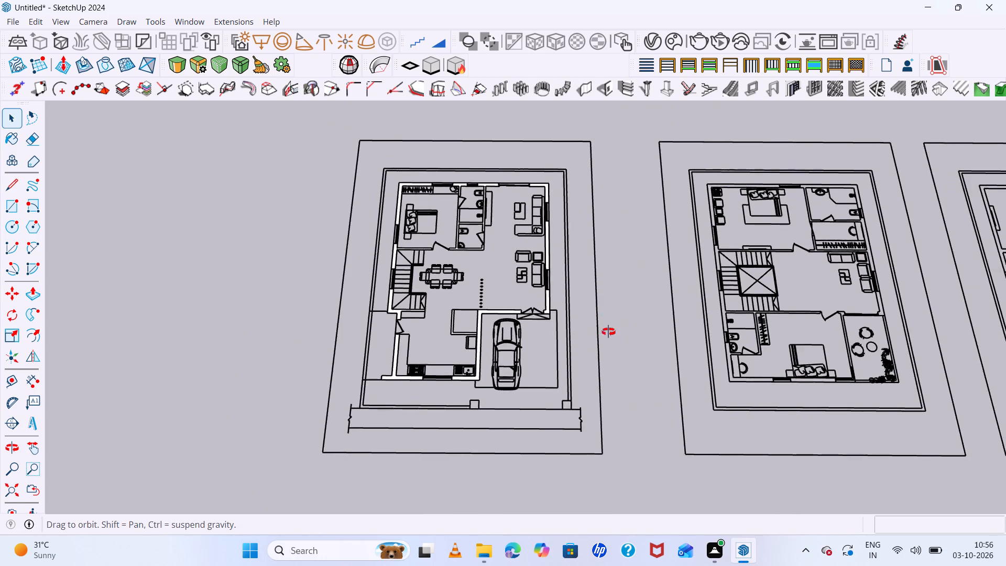
{"action": "middle_click_drag", "start_coordinate": [608, 332], "coordinate": [610, 376]}
{"action": "scroll", "coordinate": [459, 235], "scroll_direction": "up", "scroll_amount": 16}
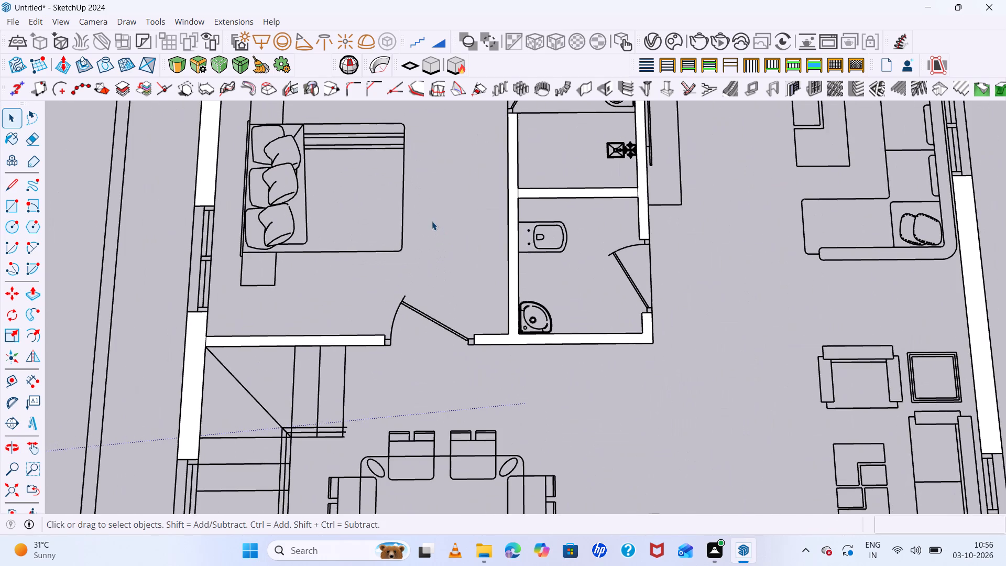
{"action": "scroll", "coordinate": [432, 220], "scroll_direction": "down", "scroll_amount": 16}
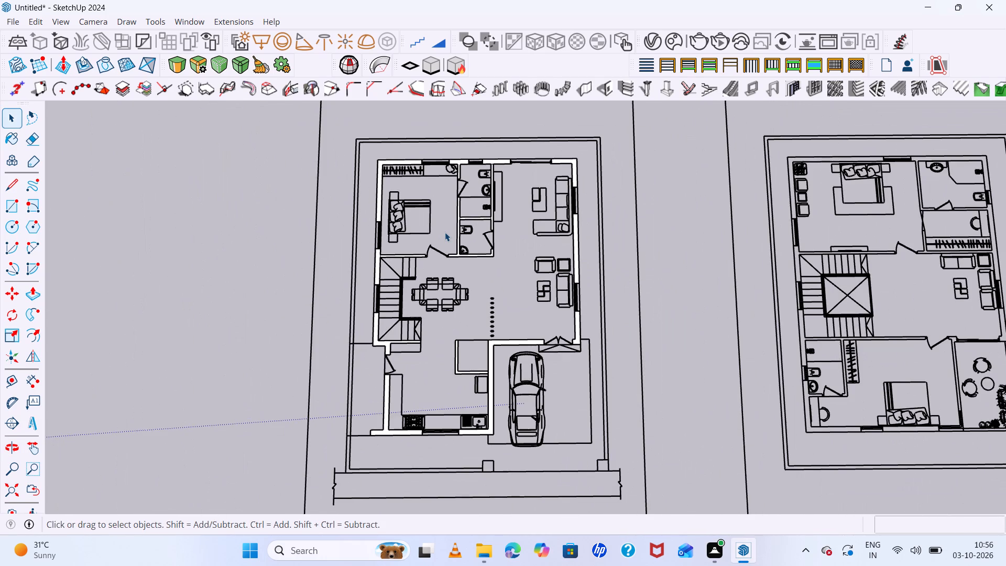
{"action": "scroll", "coordinate": [445, 232], "scroll_direction": "up", "scroll_amount": 8}
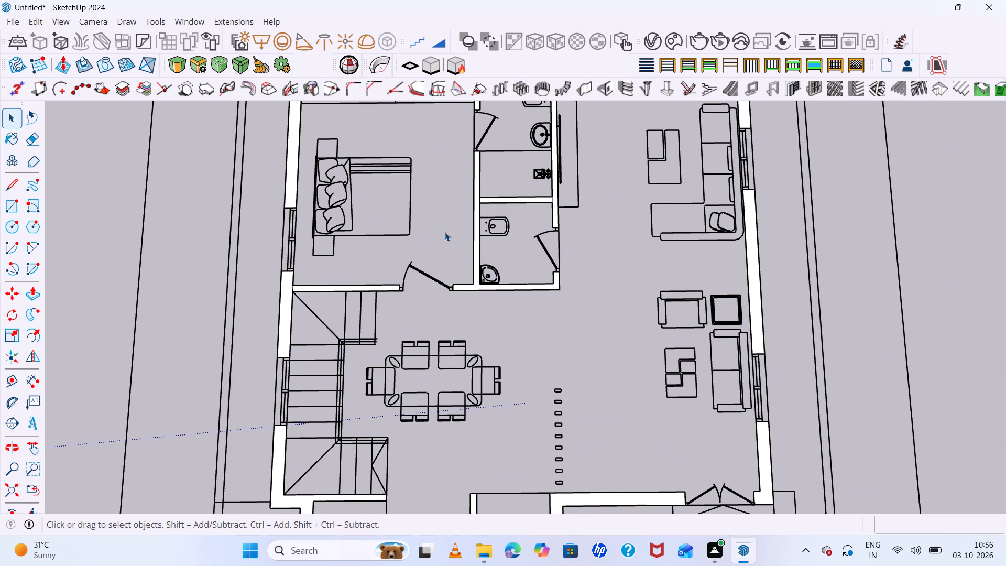
{"action": "scroll", "coordinate": [445, 232], "scroll_direction": "down", "scroll_amount": 4}
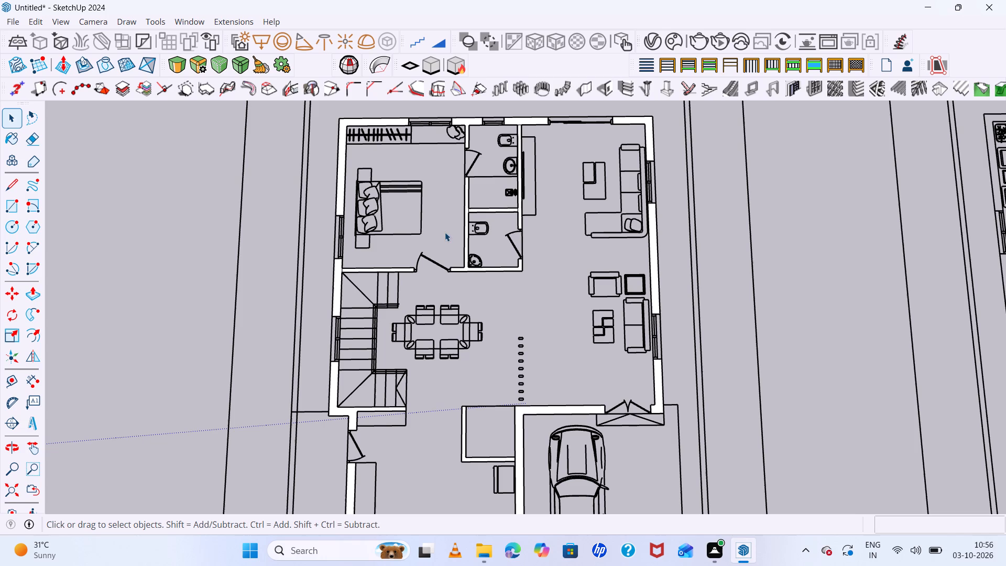
{"action": "scroll", "coordinate": [418, 108], "scroll_direction": "up", "scroll_amount": 1}
{"action": "scroll", "coordinate": [283, 211], "scroll_direction": "up", "scroll_amount": 3}
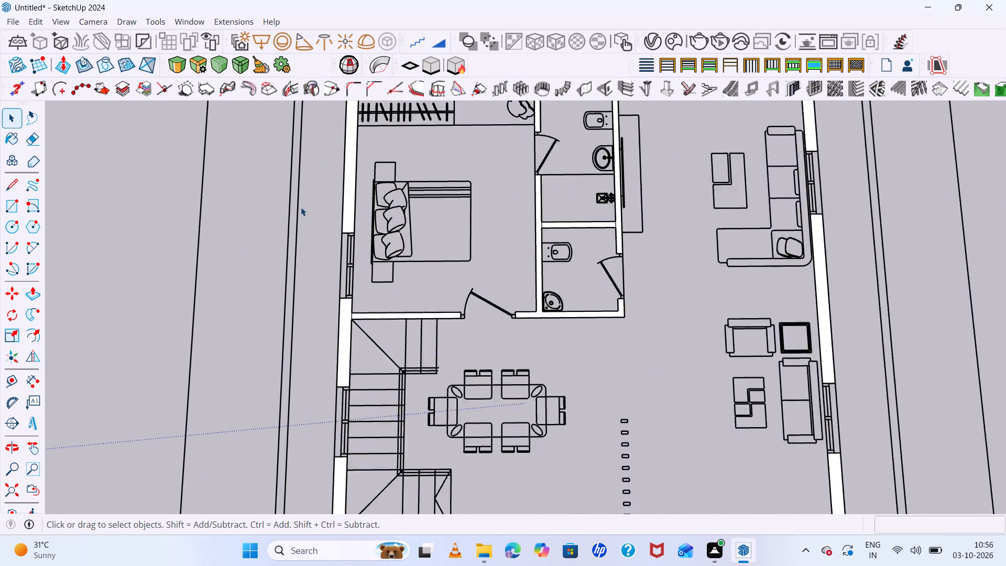
{"action": "scroll", "coordinate": [301, 207], "scroll_direction": "up", "scroll_amount": 2}
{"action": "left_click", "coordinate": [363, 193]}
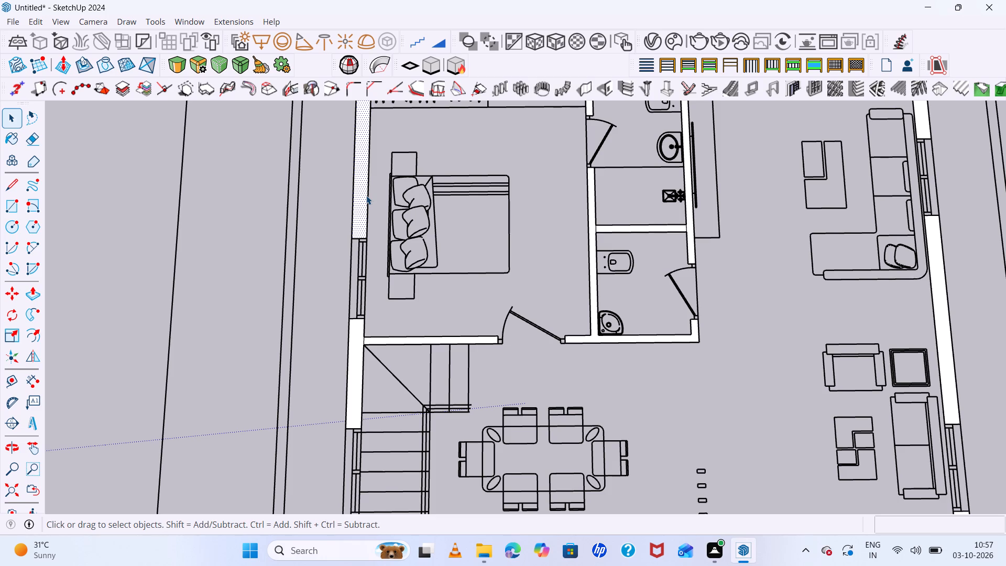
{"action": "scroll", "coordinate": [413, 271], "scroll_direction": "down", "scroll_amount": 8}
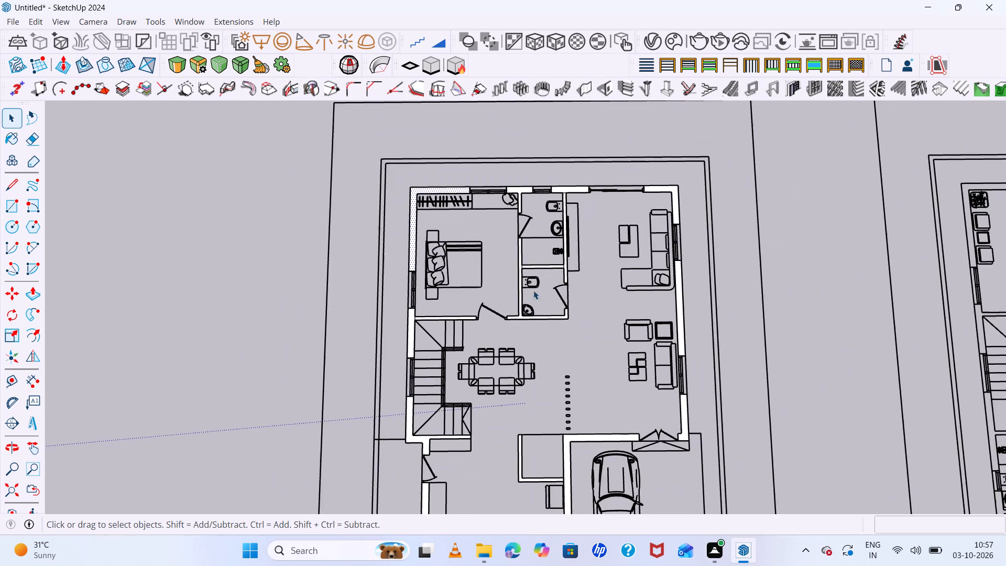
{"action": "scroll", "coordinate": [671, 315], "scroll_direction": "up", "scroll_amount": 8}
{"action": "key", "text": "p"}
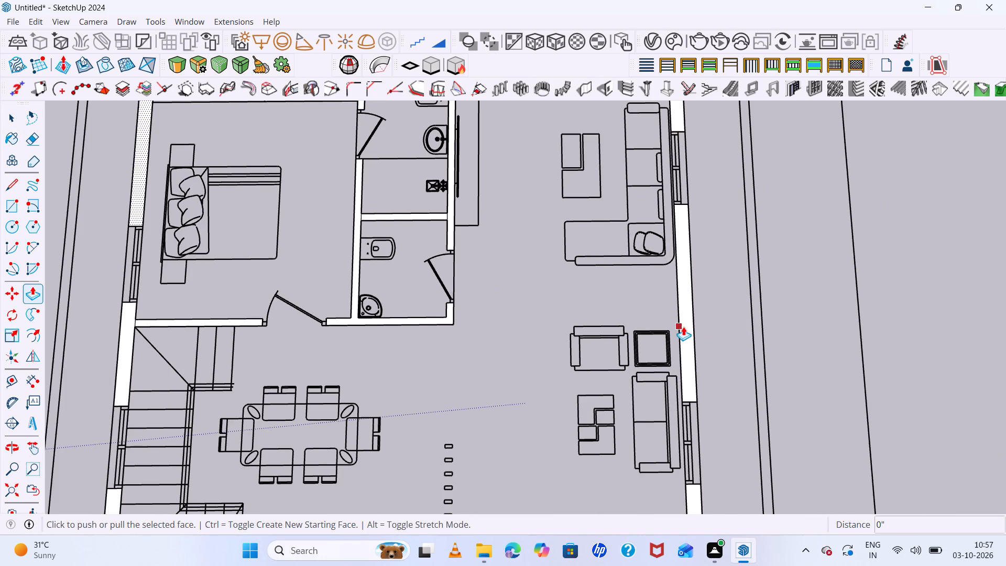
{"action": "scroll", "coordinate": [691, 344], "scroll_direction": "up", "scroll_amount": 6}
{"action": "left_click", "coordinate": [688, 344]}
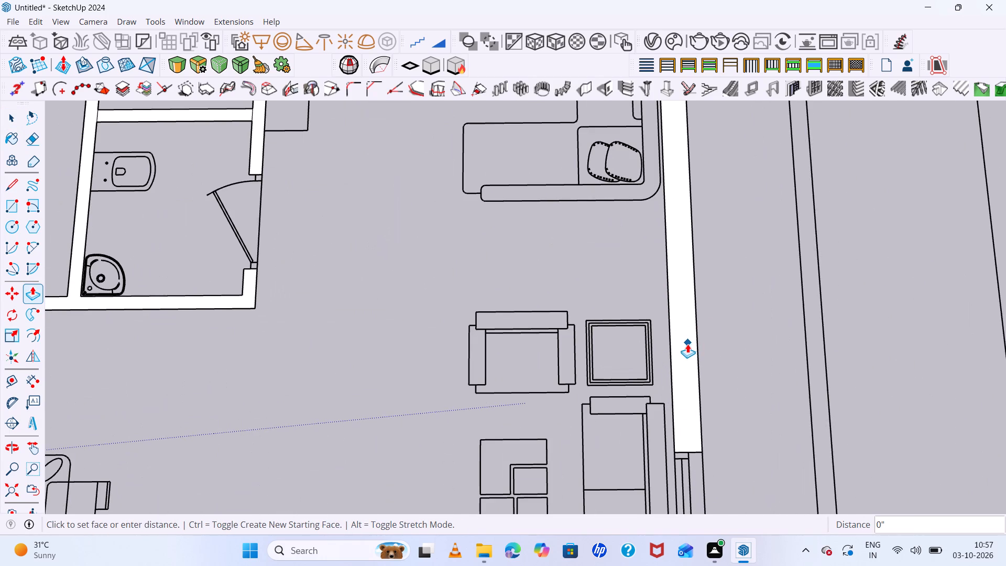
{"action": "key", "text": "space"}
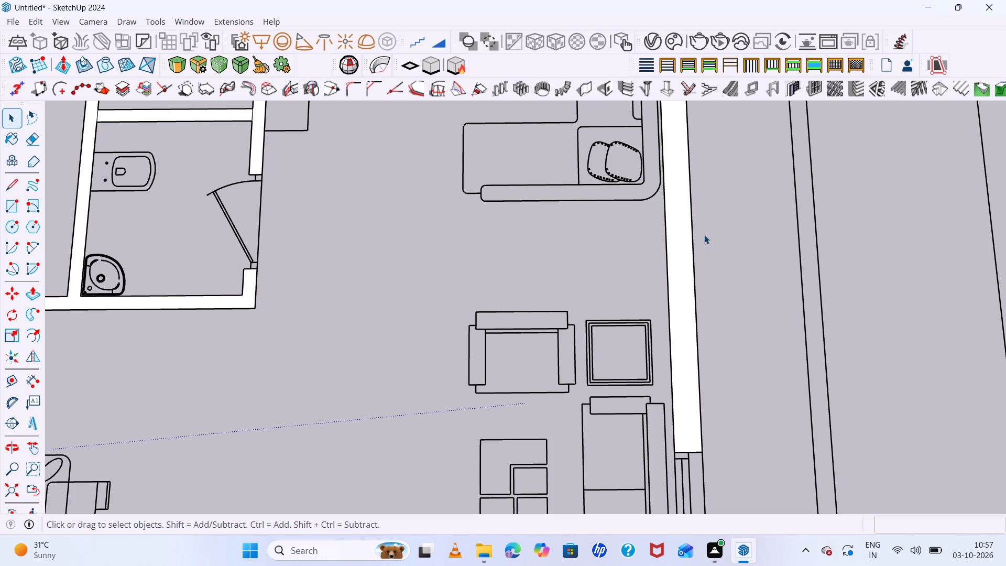
Push/Pull the living area's side wall face between the windows up to a height of 10'.
{"action": "left_click", "coordinate": [673, 268]}
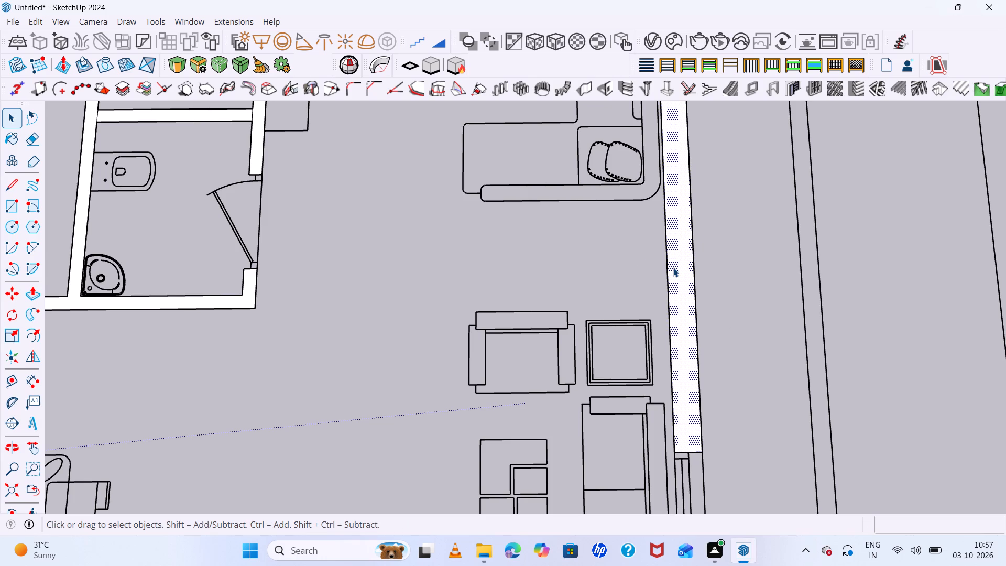
{"action": "key", "text": "p"}
{"action": "left_click", "coordinate": [676, 269]}
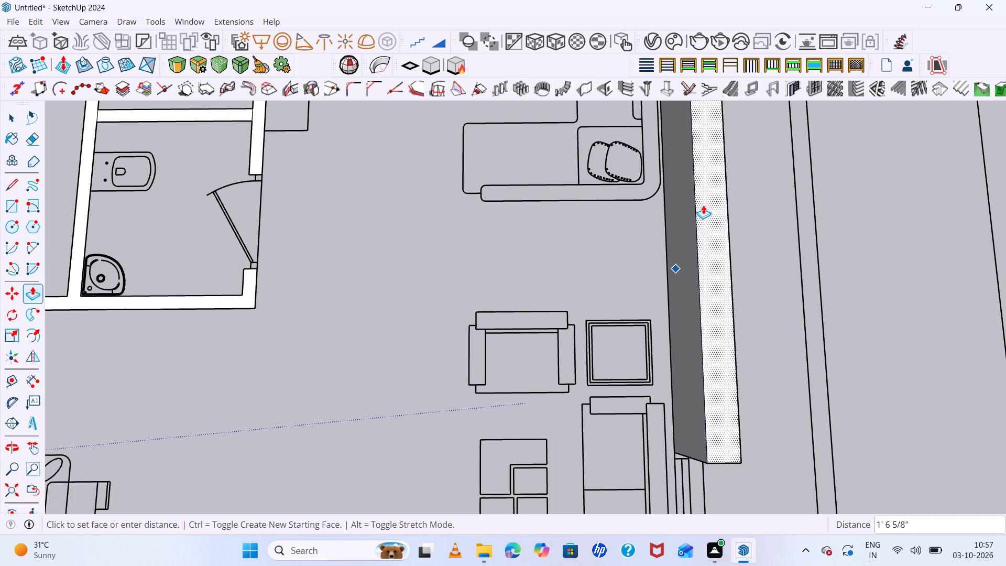
{"action": "type", "text": "10'"}
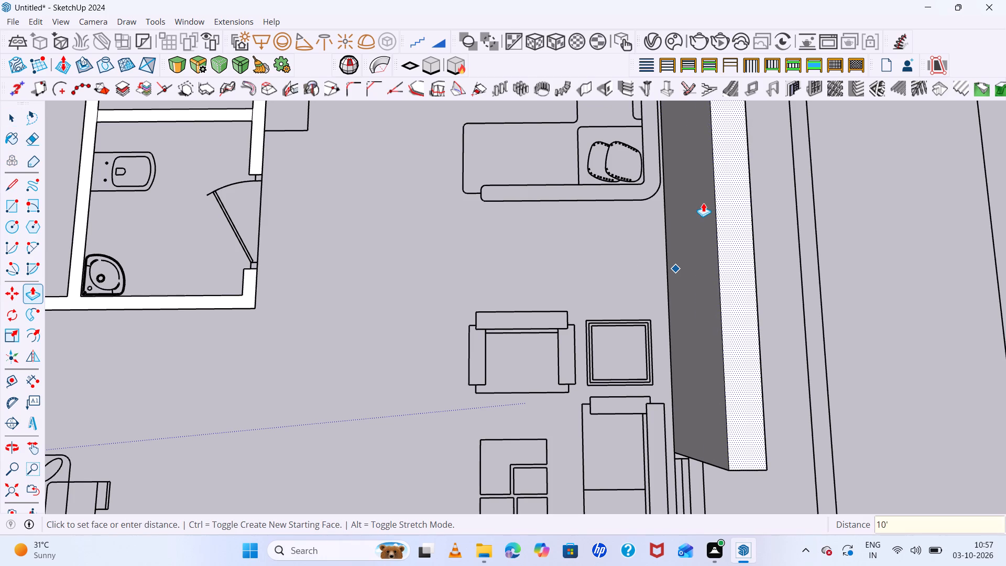
{"action": "key", "text": "Return"}
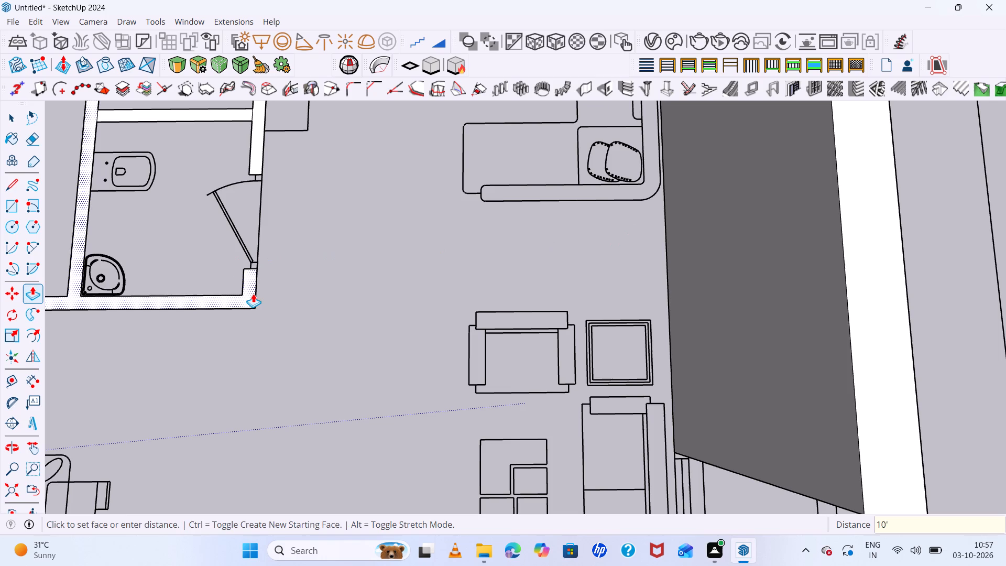
Raise the toilet block's wall faces by the same 10', including the partition and the wall facing the living area.
{"action": "double_click", "coordinate": [253, 293]}
{"action": "scroll", "coordinate": [399, 284], "scroll_direction": "down", "scroll_amount": 14}
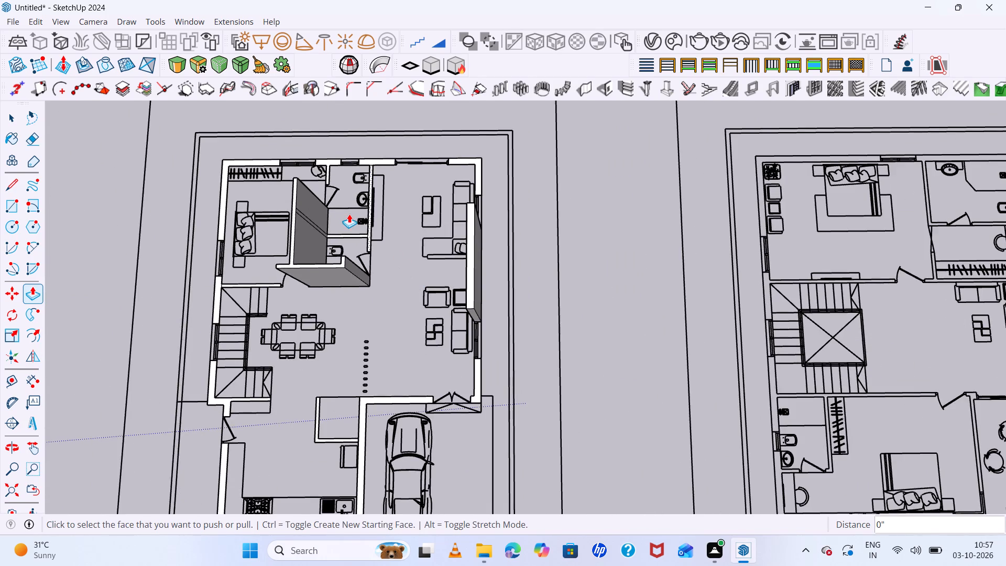
{"action": "scroll", "coordinate": [349, 214], "scroll_direction": "up", "scroll_amount": 13}
{"action": "double_click", "coordinate": [389, 253]}
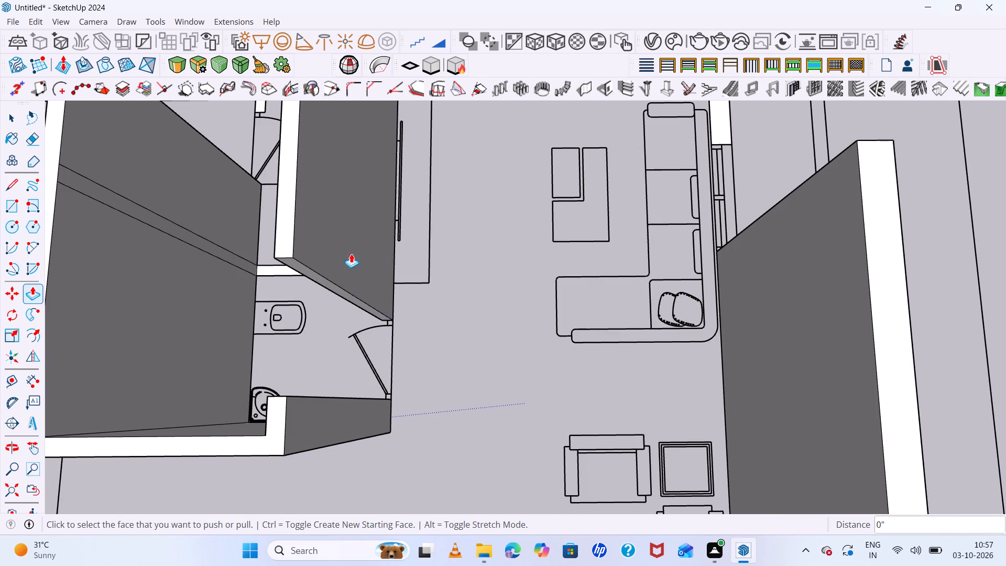
{"action": "scroll", "coordinate": [258, 260], "scroll_direction": "up", "scroll_amount": 5}
{"action": "double_click", "coordinate": [264, 269]}
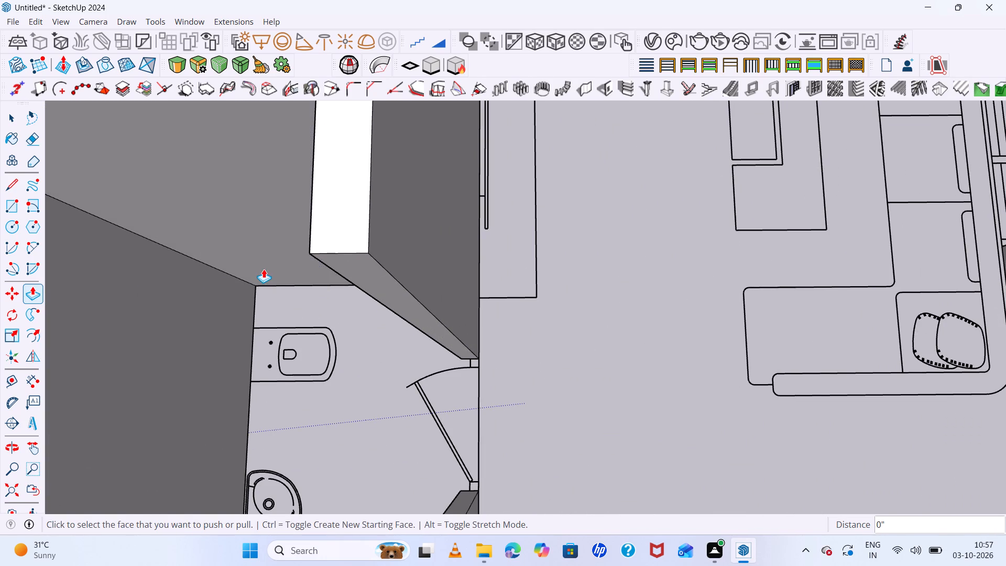
Raise the rear wall faces by the same 10', from the living area's corner across to the bedroom's corner.
{"action": "scroll", "coordinate": [281, 260], "scroll_direction": "down", "scroll_amount": 6}
{"action": "scroll", "coordinate": [323, 240], "scroll_direction": "down", "scroll_amount": 7}
{"action": "scroll", "coordinate": [639, 138], "scroll_direction": "up", "scroll_amount": 4}
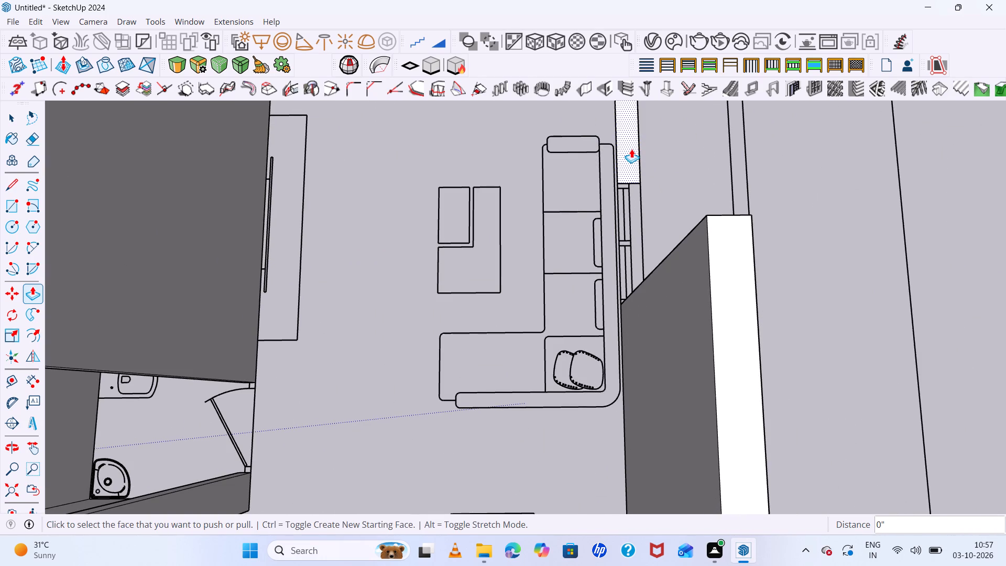
{"action": "double_click", "coordinate": [631, 149]}
{"action": "scroll", "coordinate": [587, 197], "scroll_direction": "down", "scroll_amount": 13}
{"action": "scroll", "coordinate": [491, 137], "scroll_direction": "up", "scroll_amount": 6}
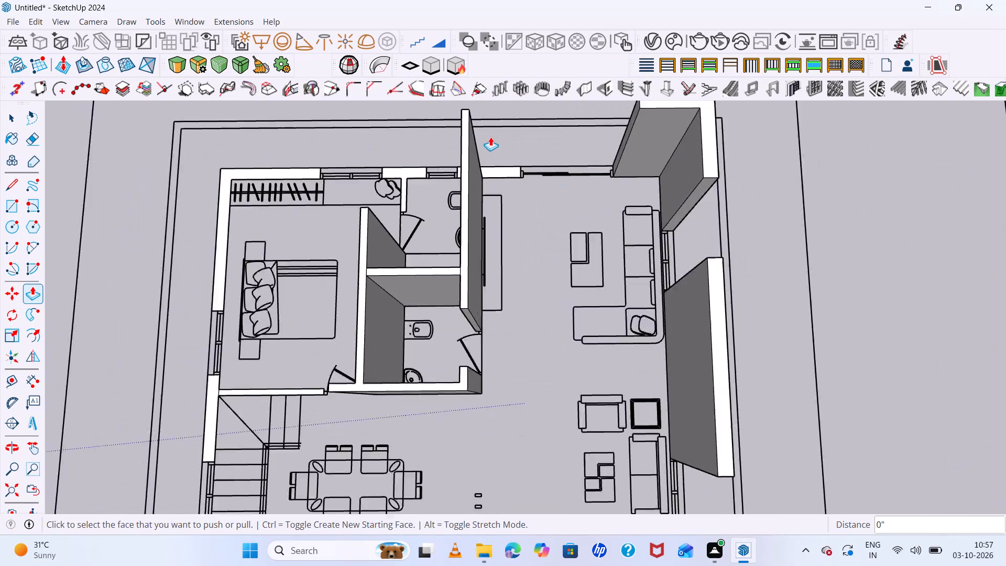
{"action": "scroll", "coordinate": [498, 178], "scroll_direction": "up", "scroll_amount": 6}
{"action": "double_click", "coordinate": [499, 172]}
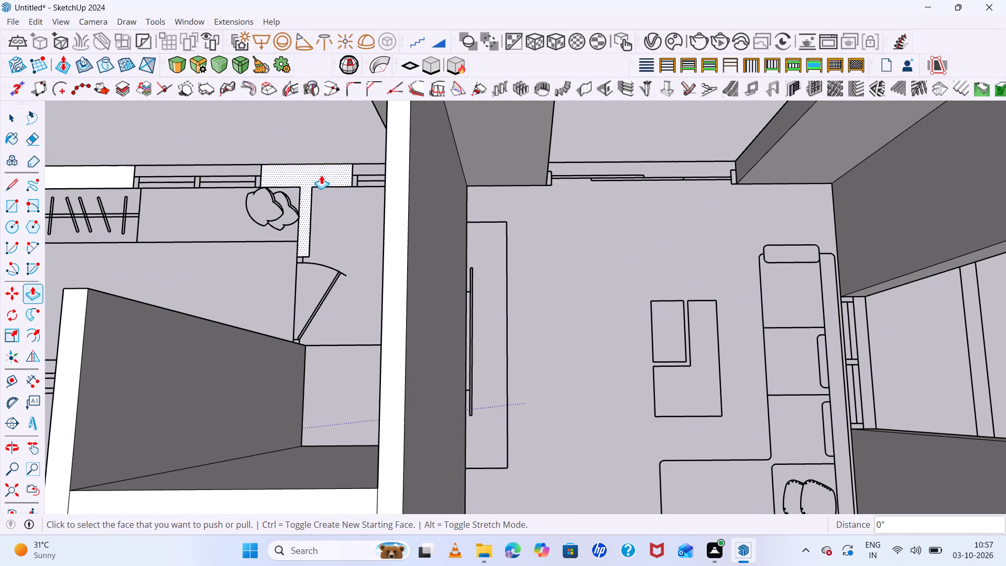
{"action": "double_click", "coordinate": [303, 174]}
{"action": "scroll", "coordinate": [362, 194], "scroll_direction": "down", "scroll_amount": 13}
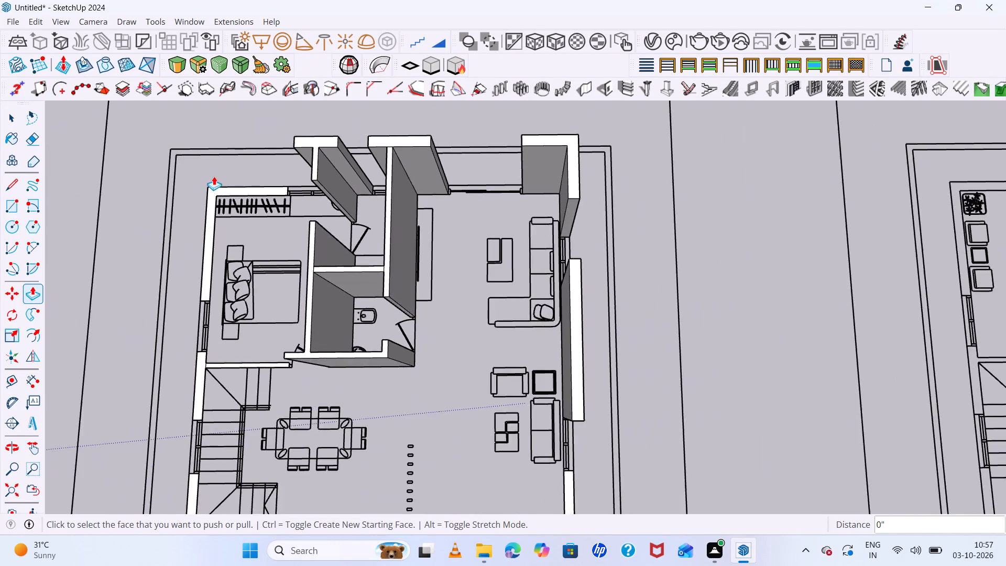
{"action": "scroll", "coordinate": [214, 176], "scroll_direction": "up", "scroll_amount": 6}
{"action": "double_click", "coordinate": [214, 203]}
Raise the side wall between the bedroom and staircase windows and the bedroom's wall along the staircase by 10'.
{"action": "scroll", "coordinate": [364, 198], "scroll_direction": "down", "scroll_amount": 3}
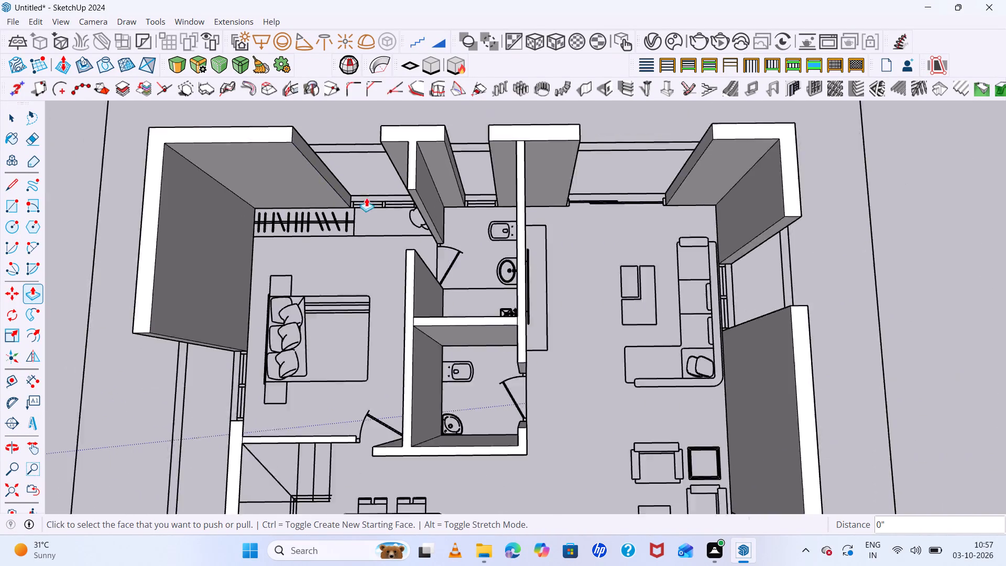
{"action": "scroll", "coordinate": [366, 198], "scroll_direction": "down", "scroll_amount": 11}
{"action": "scroll", "coordinate": [343, 284], "scroll_direction": "up", "scroll_amount": 7}
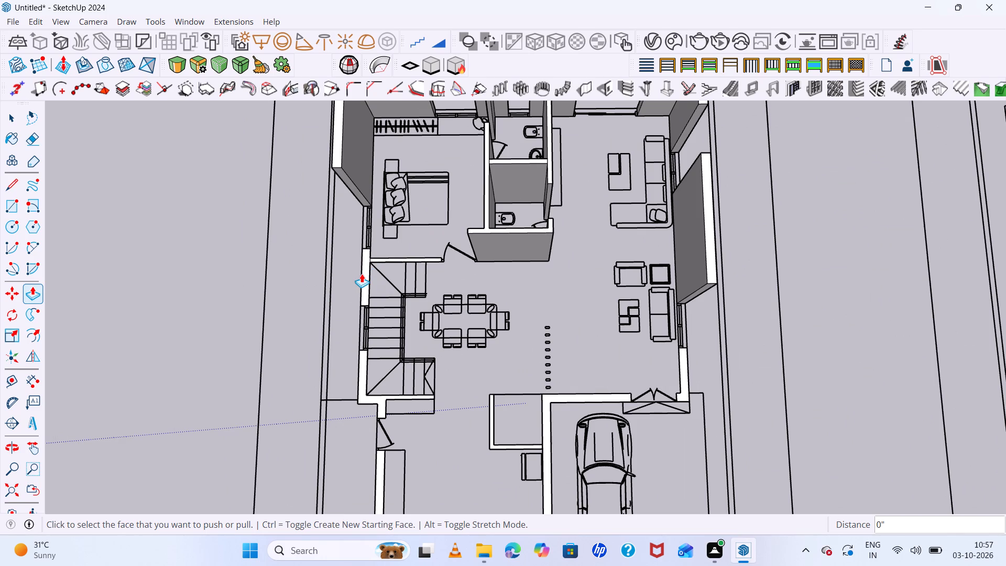
{"action": "double_click", "coordinate": [367, 271]}
{"action": "scroll", "coordinate": [397, 249], "scroll_direction": "up", "scroll_amount": 6}
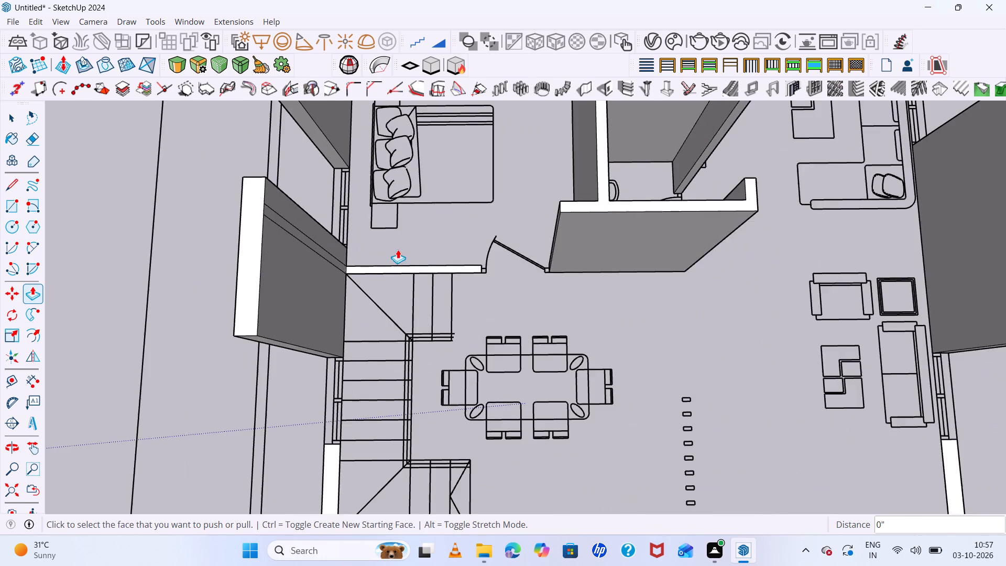
{"action": "scroll", "coordinate": [398, 268], "scroll_direction": "up", "scroll_amount": 6}
{"action": "left_click", "coordinate": [408, 266]}
{"action": "left_click", "coordinate": [408, 266]}
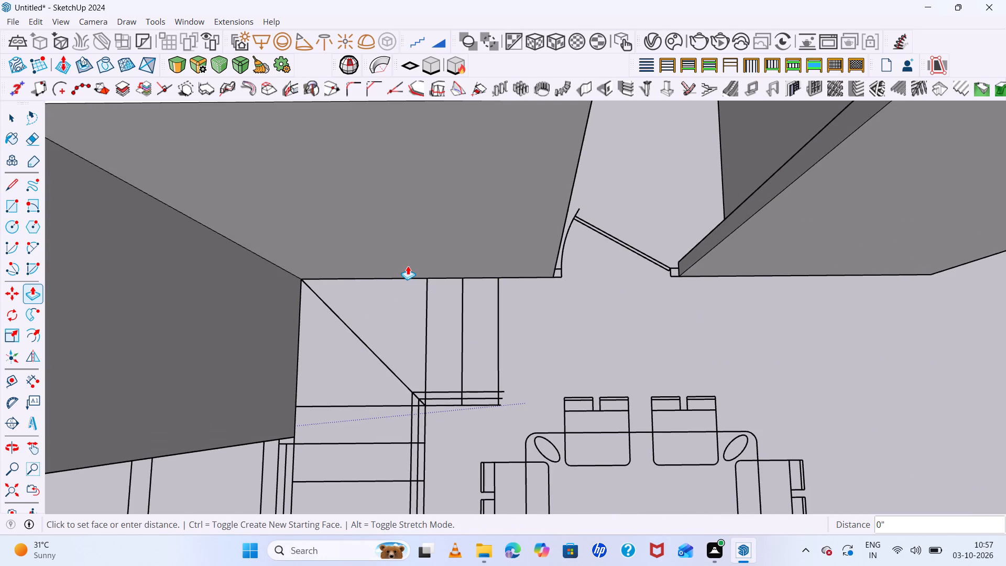
Raise the merged corner wall between the staircase and the kitchen's side door by 10'.
{"action": "scroll", "coordinate": [406, 263], "scroll_direction": "down", "scroll_amount": 20}
{"action": "scroll", "coordinate": [389, 392], "scroll_direction": "up", "scroll_amount": 6}
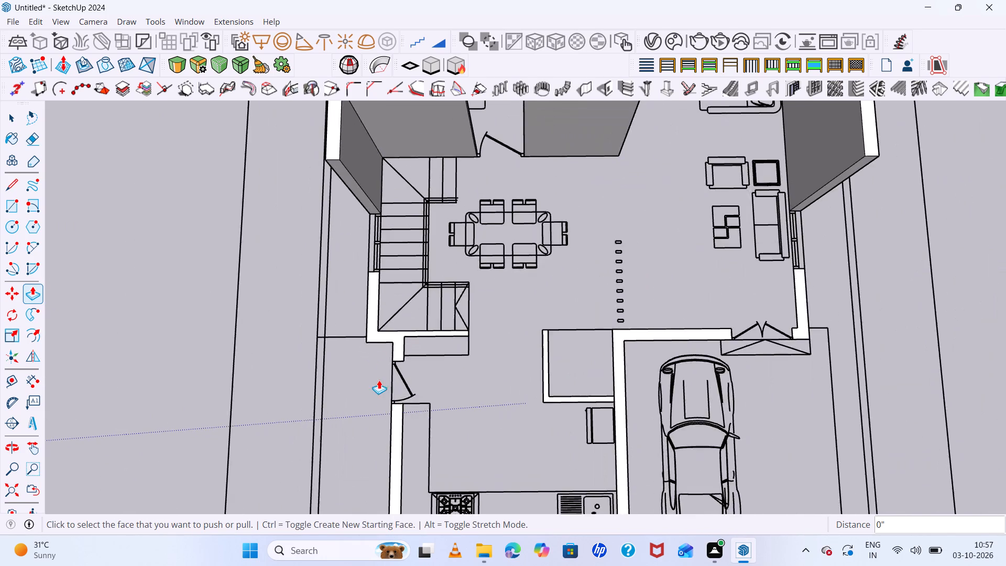
{"action": "scroll", "coordinate": [371, 333], "scroll_direction": "up", "scroll_amount": 6}
{"action": "double_click", "coordinate": [371, 331]}
Raise the kitchen's side and front walls, the car porch wall and the small enclosure's walls by 10'.
{"action": "scroll", "coordinate": [519, 345], "scroll_direction": "down", "scroll_amount": 13}
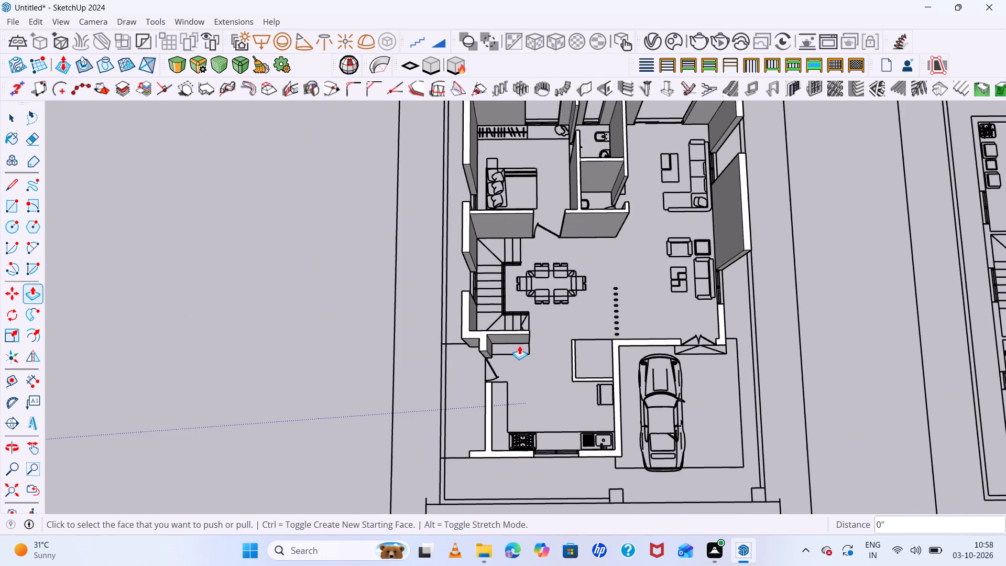
{"action": "scroll", "coordinate": [510, 440], "scroll_direction": "up", "scroll_amount": 7}
{"action": "double_click", "coordinate": [461, 461]}
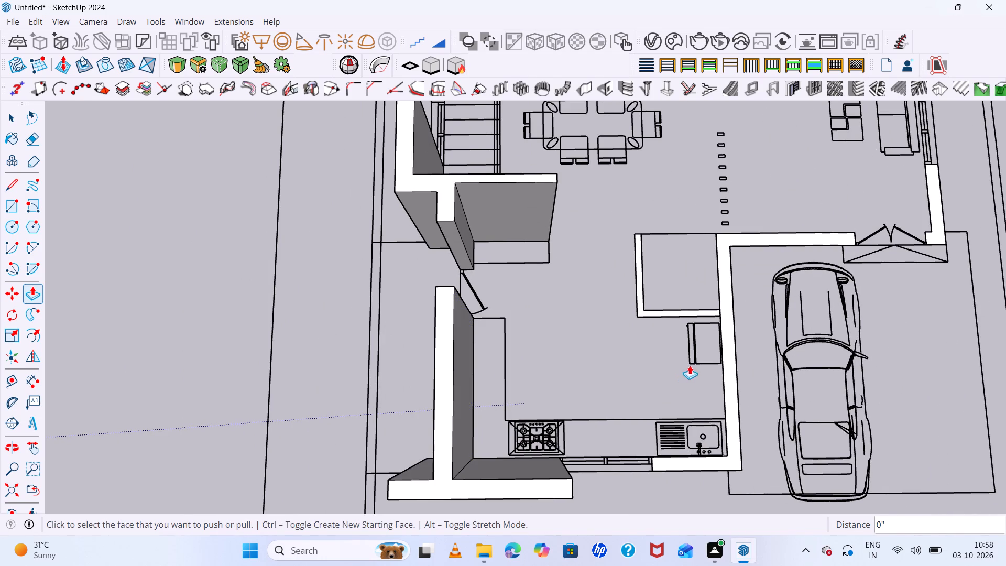
{"action": "double_click", "coordinate": [735, 382]}
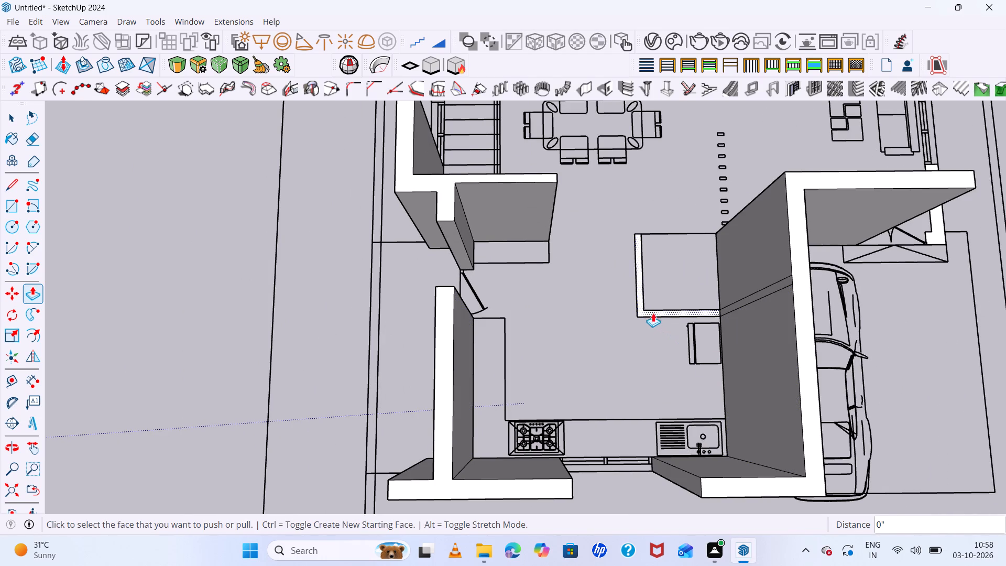
{"action": "double_click", "coordinate": [641, 308]}
Raise the short side wall piece beside the main entrance door by 10'.
{"action": "scroll", "coordinate": [528, 325], "scroll_direction": "down", "scroll_amount": 7}
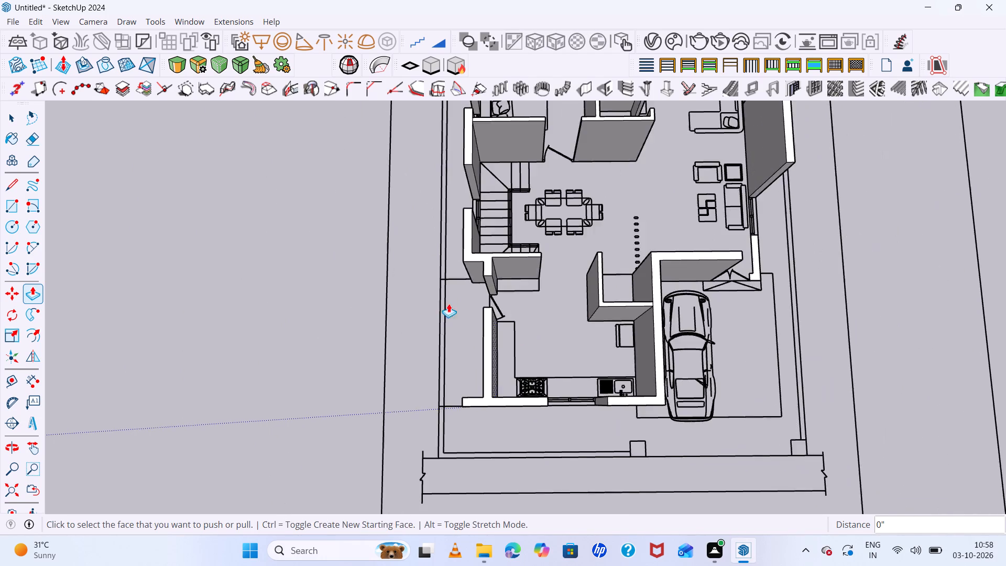
{"action": "scroll", "coordinate": [435, 300], "scroll_direction": "down", "scroll_amount": 6}
{"action": "scroll", "coordinate": [685, 269], "scroll_direction": "up", "scroll_amount": 12}
{"action": "double_click", "coordinate": [597, 283]}
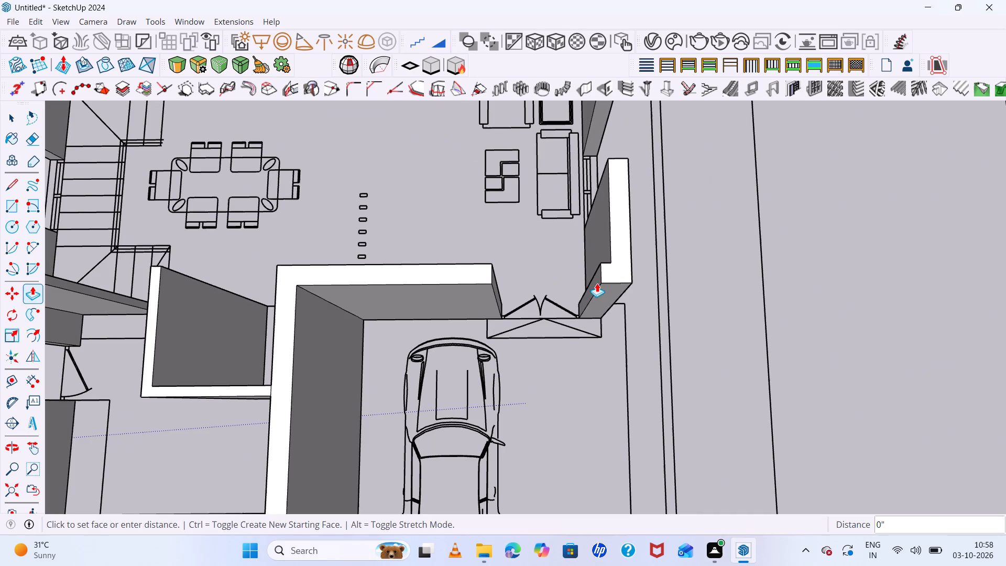
Examine the raised first floor walls from several angles, checking every room and opening.
{"action": "scroll", "coordinate": [555, 290], "scroll_direction": "down", "scroll_amount": 15}
{"action": "scroll", "coordinate": [536, 354], "scroll_direction": "down", "scroll_amount": 4}
{"action": "middle_click_drag", "start_coordinate": [541, 369], "coordinate": [556, 300]}
{"action": "scroll", "coordinate": [468, 306], "scroll_direction": "up", "scroll_amount": 11}
{"action": "middle_click_drag", "start_coordinate": [478, 340], "coordinate": [468, 389]}
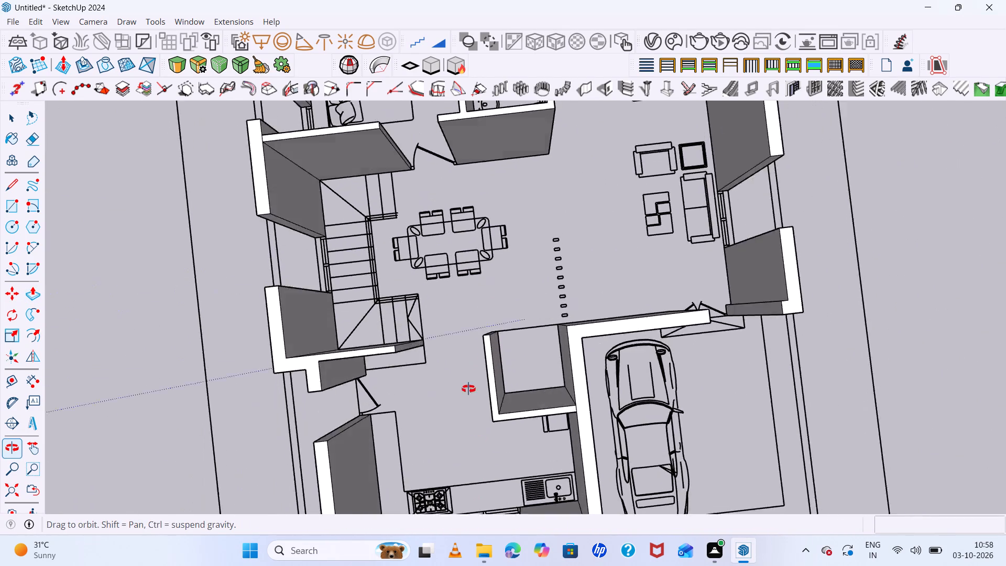
{"action": "middle_click_drag", "start_coordinate": [468, 389], "coordinate": [465, 228]}
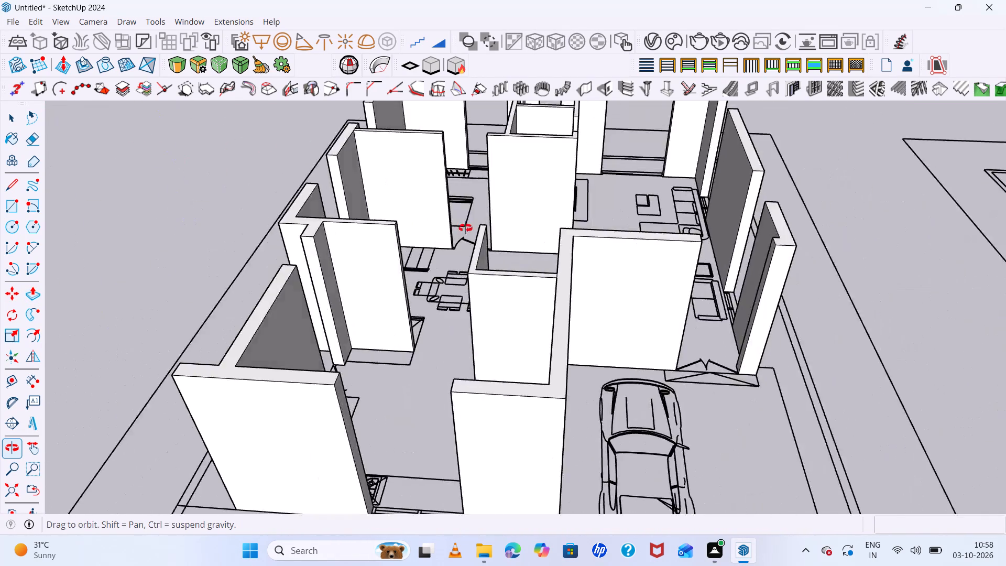
{"action": "middle_click_drag", "start_coordinate": [465, 228], "coordinate": [801, 234]}
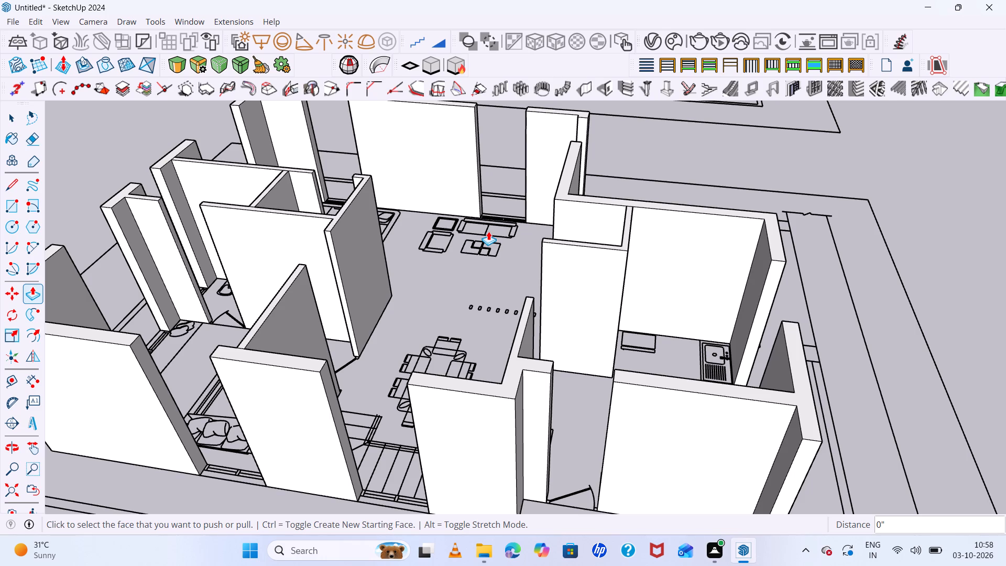
{"action": "scroll", "coordinate": [429, 276], "scroll_direction": "down", "scroll_amount": 9}
{"action": "scroll", "coordinate": [371, 252], "scroll_direction": "down", "scroll_amount": 6}
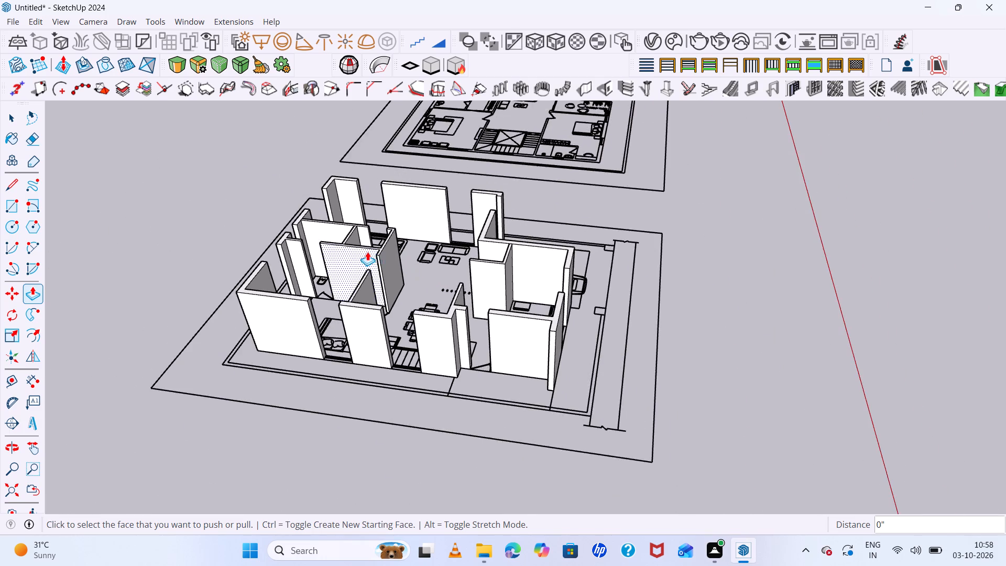
{"action": "middle_click_drag", "start_coordinate": [555, 290], "coordinate": [130, 342]}
{"action": "scroll", "coordinate": [585, 258], "scroll_direction": "up", "scroll_amount": 8}
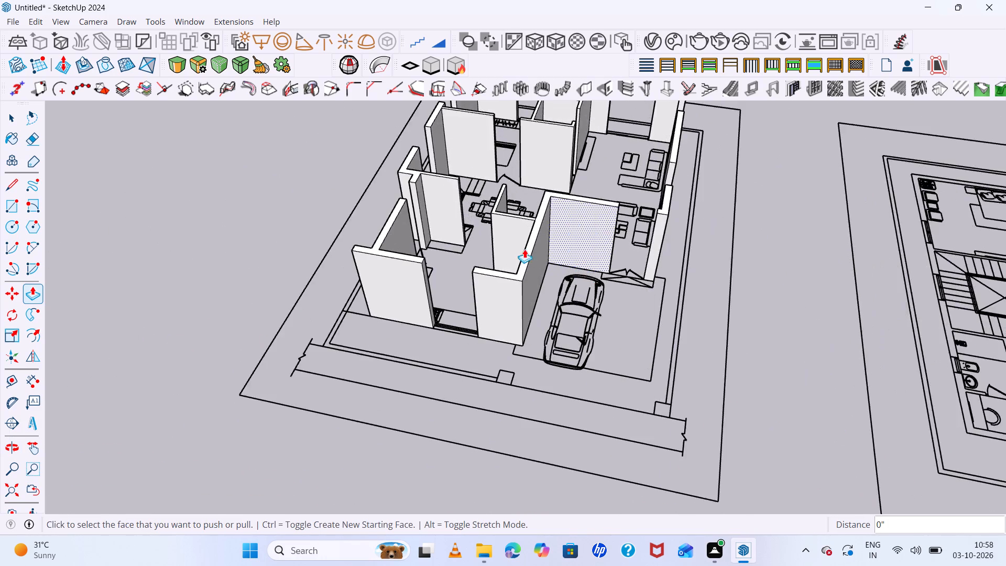
{"action": "scroll", "coordinate": [396, 256], "scroll_direction": "up", "scroll_amount": 7}
{"action": "scroll", "coordinate": [417, 264], "scroll_direction": "down", "scroll_amount": 12}
{"action": "scroll", "coordinate": [505, 296], "scroll_direction": "up", "scroll_amount": 1}
{"action": "middle_click_drag", "start_coordinate": [506, 299], "coordinate": [586, 286]}
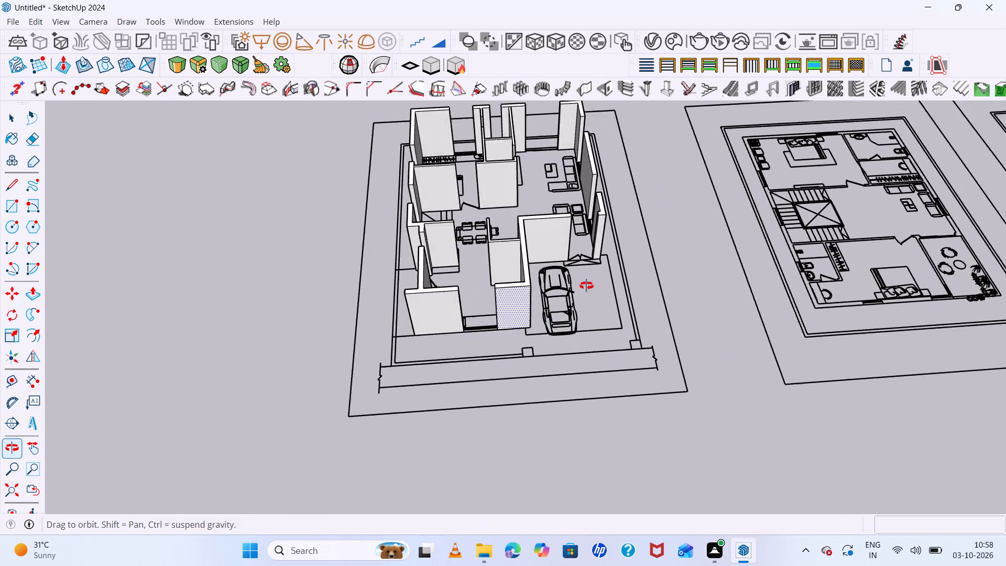
{"action": "middle_click_drag", "start_coordinate": [586, 286], "coordinate": [585, 250]}
{"action": "scroll", "coordinate": [633, 191], "scroll_direction": "up", "scroll_amount": 8}
{"action": "scroll", "coordinate": [632, 192], "scroll_direction": "down", "scroll_amount": 14}
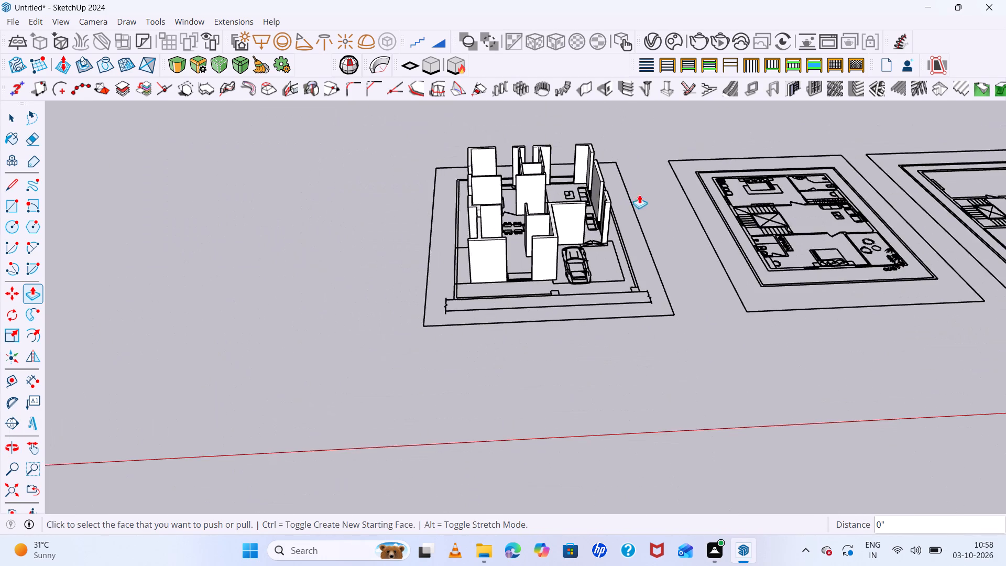
{"action": "middle_click_drag", "start_coordinate": [676, 219], "coordinate": [703, 357]}
{"action": "middle_click", "coordinate": [703, 357]}
{"action": "scroll", "coordinate": [613, 147], "scroll_direction": "up", "scroll_amount": 8}
{"action": "scroll", "coordinate": [646, 193], "scroll_direction": "down", "scroll_amount": 14}
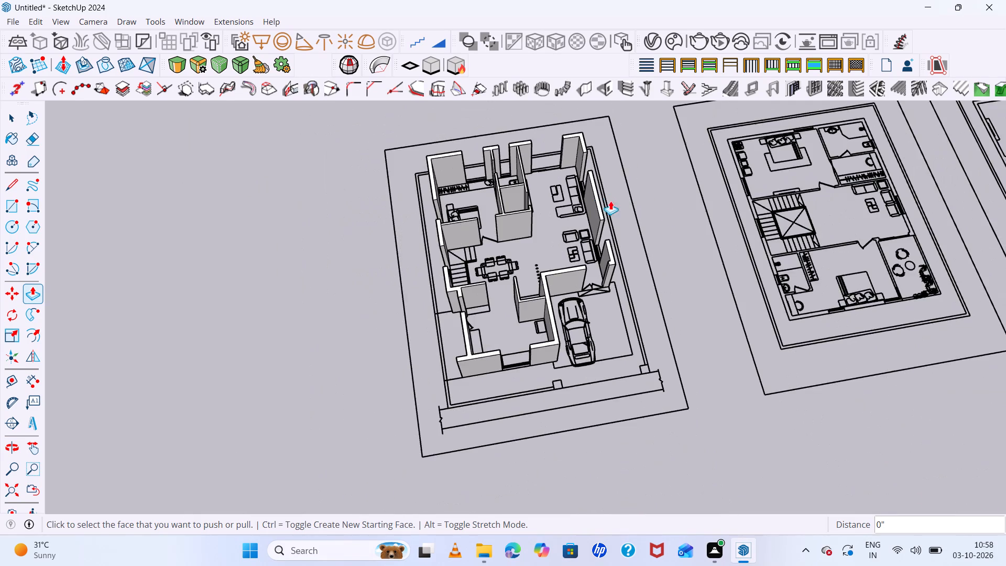
{"action": "middle_click_drag", "start_coordinate": [712, 238], "coordinate": [659, 266]}
{"action": "scroll", "coordinate": [658, 152], "scroll_direction": "up", "scroll_amount": 7}
{"action": "scroll", "coordinate": [657, 151], "scroll_direction": "down", "scroll_amount": 3}
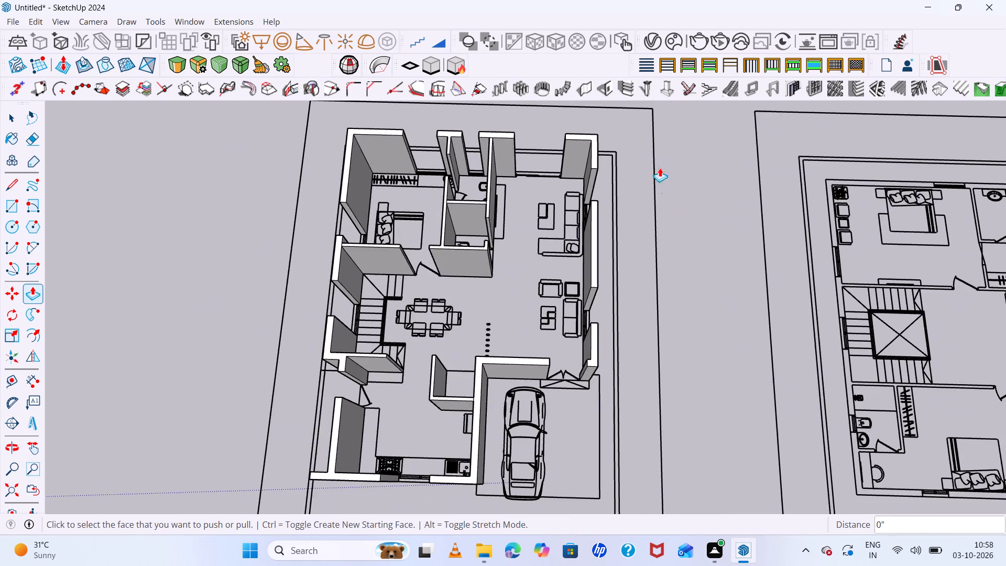
{"action": "middle_click_drag", "start_coordinate": [676, 201], "coordinate": [689, 235]}
{"action": "scroll", "coordinate": [684, 228], "scroll_direction": "down", "scroll_amount": 1}
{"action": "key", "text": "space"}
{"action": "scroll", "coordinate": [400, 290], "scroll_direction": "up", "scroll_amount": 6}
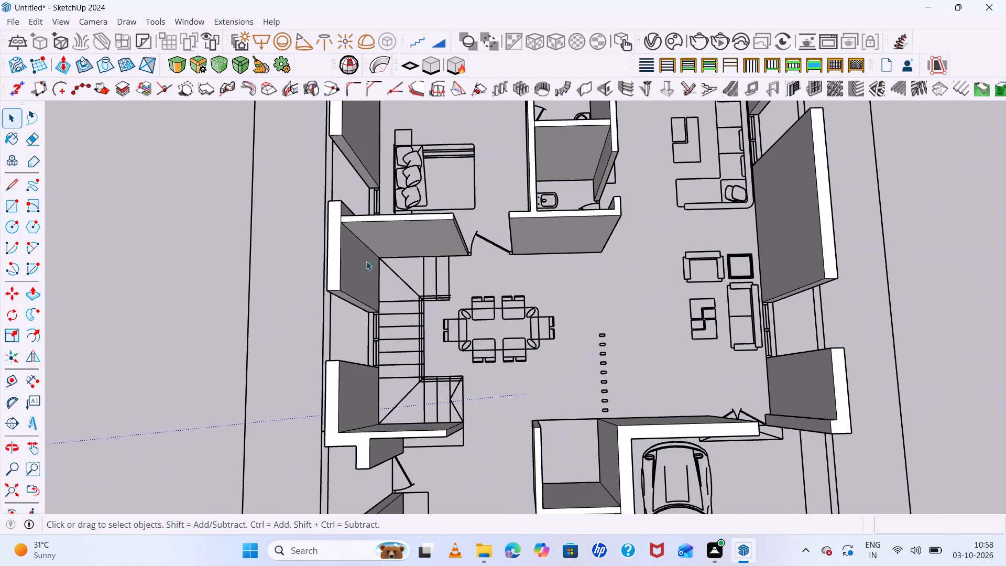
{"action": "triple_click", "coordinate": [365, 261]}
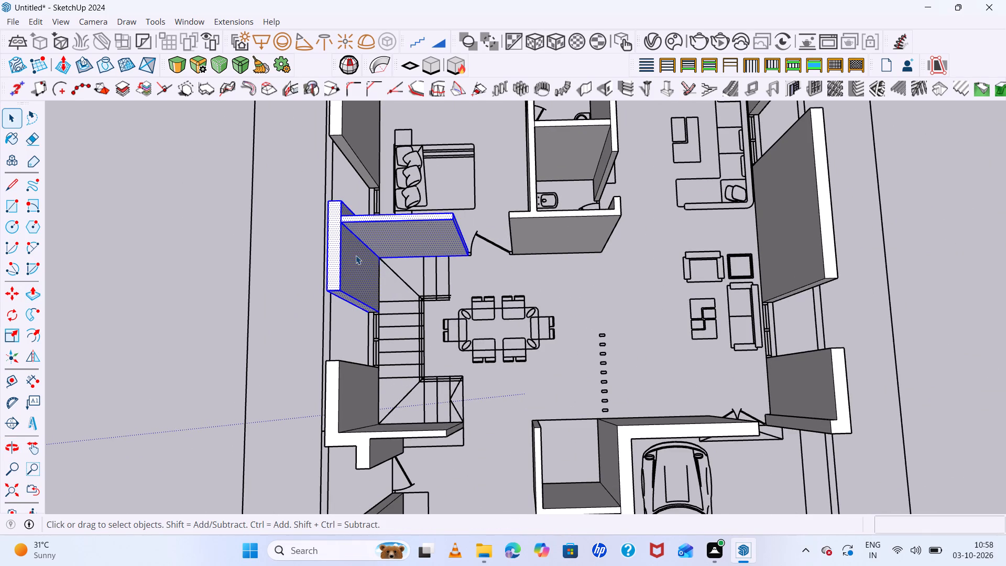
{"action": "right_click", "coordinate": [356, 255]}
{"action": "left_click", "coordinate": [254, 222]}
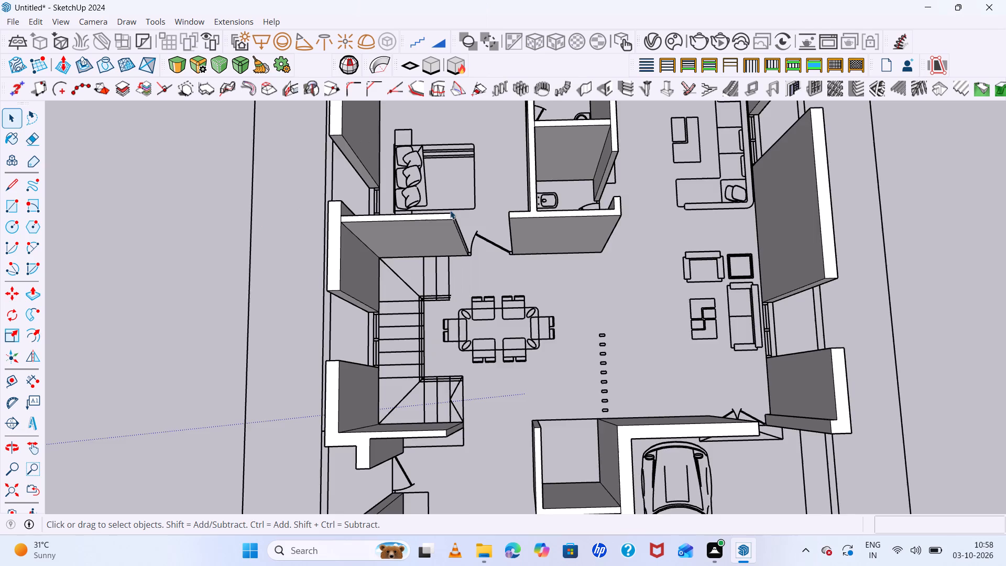
Examine the raised first floor walls and the openings left between them from several angles.
{"action": "scroll", "coordinate": [450, 210], "scroll_direction": "down", "scroll_amount": 14}
{"action": "scroll", "coordinate": [575, 201], "scroll_direction": "up", "scroll_amount": 6}
{"action": "triple_click", "coordinate": [610, 213]}
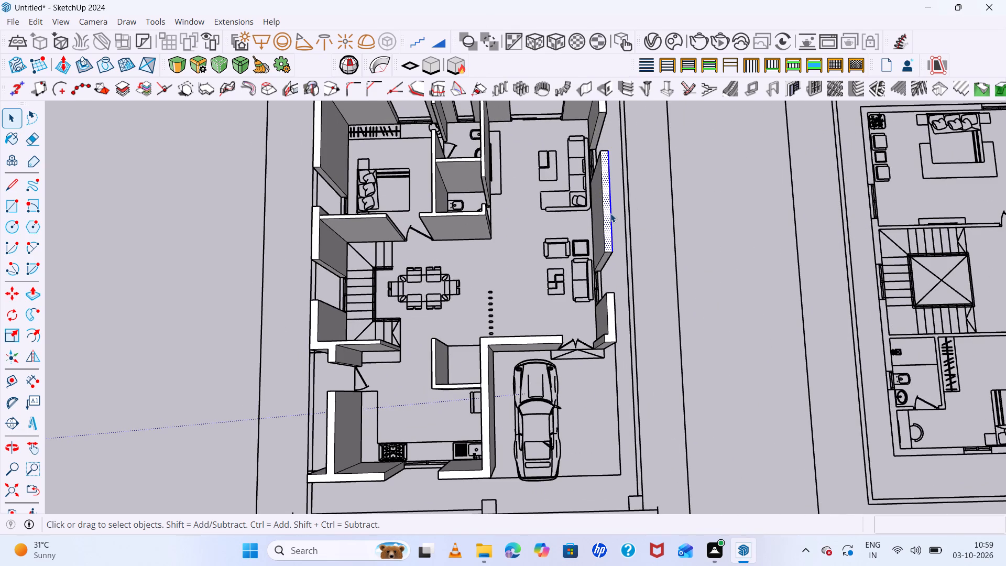
{"action": "scroll", "coordinate": [605, 223], "scroll_direction": "down", "scroll_amount": 6}
{"action": "scroll", "coordinate": [613, 295], "scroll_direction": "up", "scroll_amount": 6}
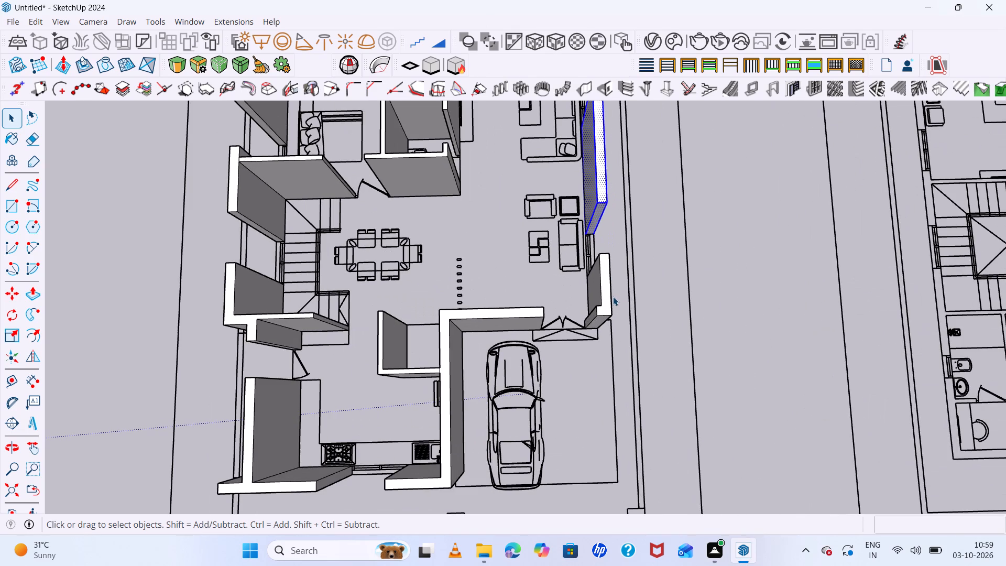
{"action": "scroll", "coordinate": [550, 291], "scroll_direction": "down", "scroll_amount": 13}
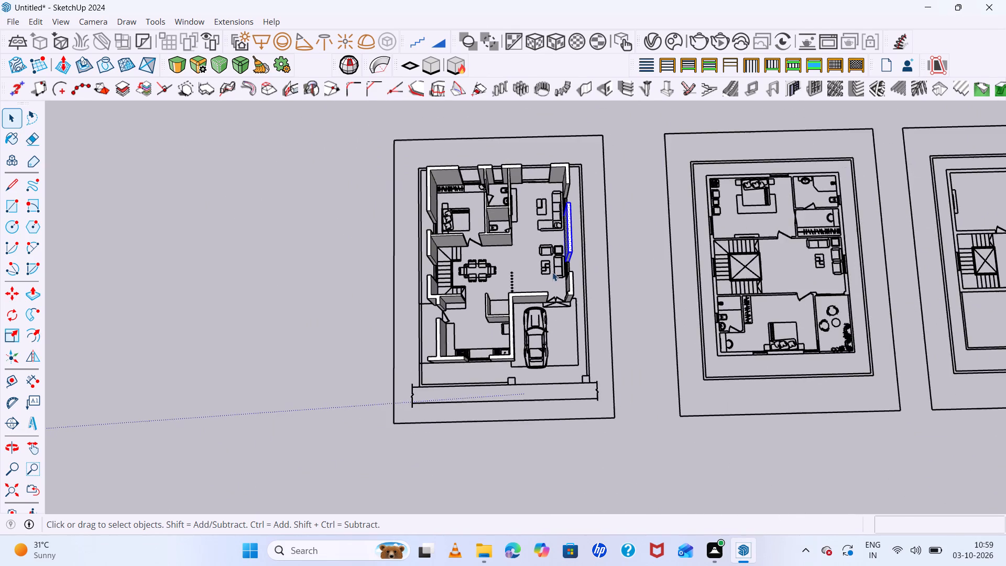
{"action": "scroll", "coordinate": [553, 271], "scroll_direction": "down", "scroll_amount": 5}
{"action": "scroll", "coordinate": [546, 253], "scroll_direction": "up", "scroll_amount": 3}
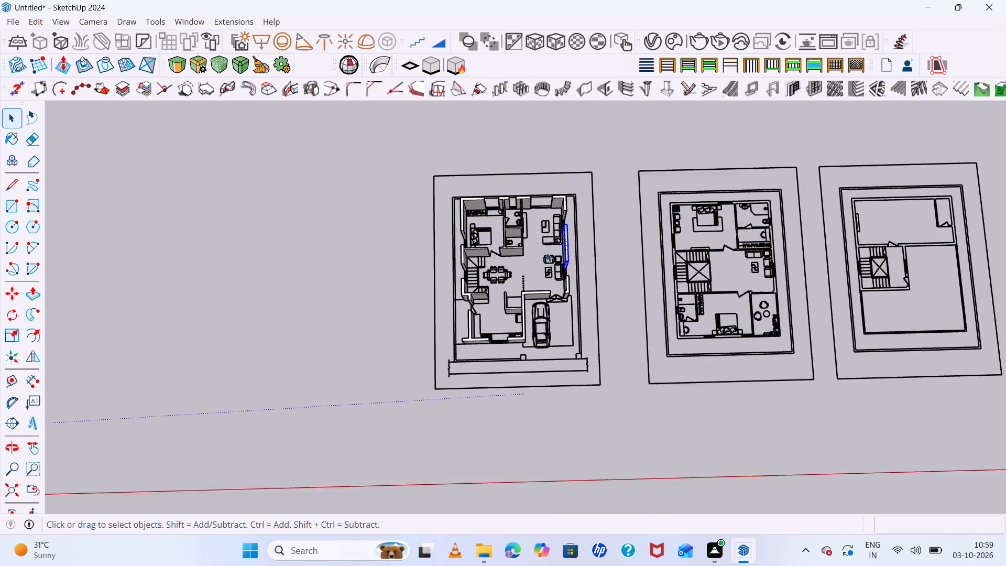
{"action": "scroll", "coordinate": [546, 253], "scroll_direction": "up", "scroll_amount": 3}
{"action": "scroll", "coordinate": [620, 227], "scroll_direction": "up", "scroll_amount": 4}
{"action": "key", "text": "space"}
{"action": "left_click", "coordinate": [634, 209]}
{"action": "scroll", "coordinate": [496, 158], "scroll_direction": "up", "scroll_amount": 3}
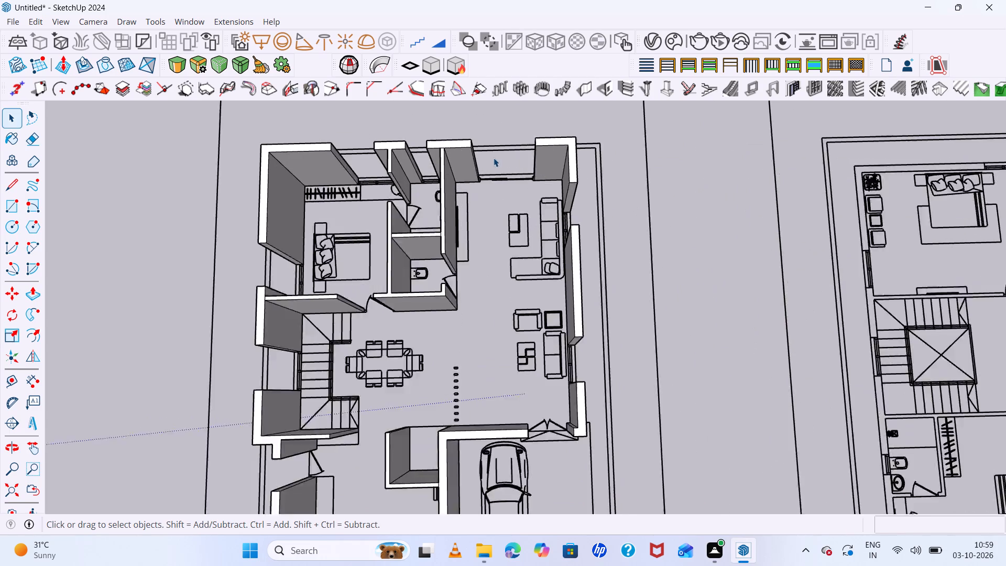
{"action": "scroll", "coordinate": [494, 158], "scroll_direction": "up", "scroll_amount": 3}
{"action": "middle_click_drag", "start_coordinate": [416, 201], "coordinate": [646, 134]}
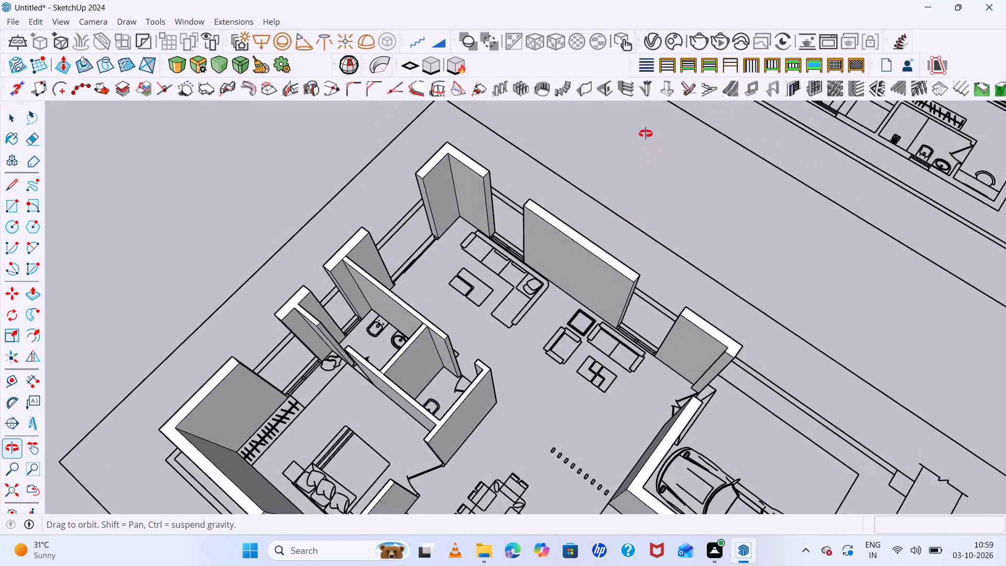
{"action": "middle_click_drag", "start_coordinate": [646, 134], "coordinate": [399, 236]}
{"action": "middle_click", "coordinate": [399, 236]}
{"action": "middle_click_drag", "start_coordinate": [398, 240], "coordinate": [395, 249]}
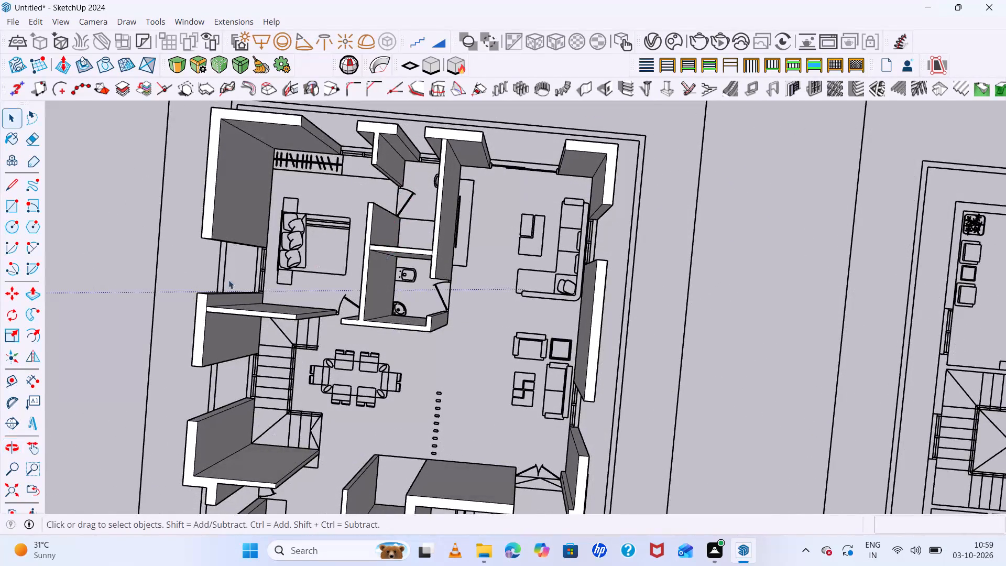
{"action": "scroll", "coordinate": [221, 280], "scroll_direction": "up", "scroll_amount": 6}
{"action": "middle_click_drag", "start_coordinate": [275, 310], "coordinate": [657, 256]}
{"action": "scroll", "coordinate": [472, 179], "scroll_direction": "down", "scroll_amount": 14}
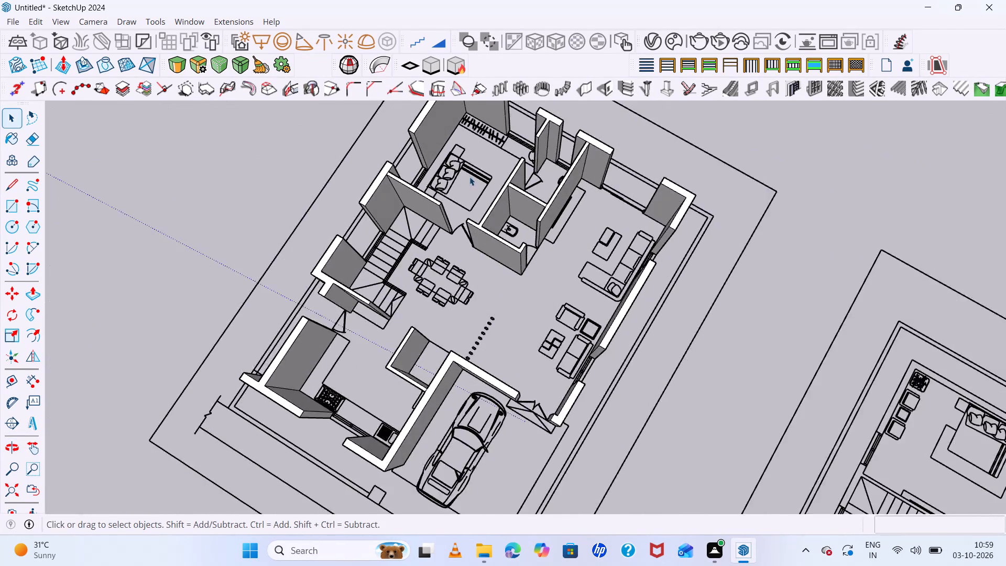
{"action": "middle_click_drag", "start_coordinate": [373, 252], "coordinate": [751, 247]}
{"action": "scroll", "coordinate": [749, 234], "scroll_direction": "down", "scroll_amount": 1}
{"action": "scroll", "coordinate": [487, 337], "scroll_direction": "up", "scroll_amount": 7}
{"action": "scroll", "coordinate": [409, 246], "scroll_direction": "down", "scroll_amount": 10}
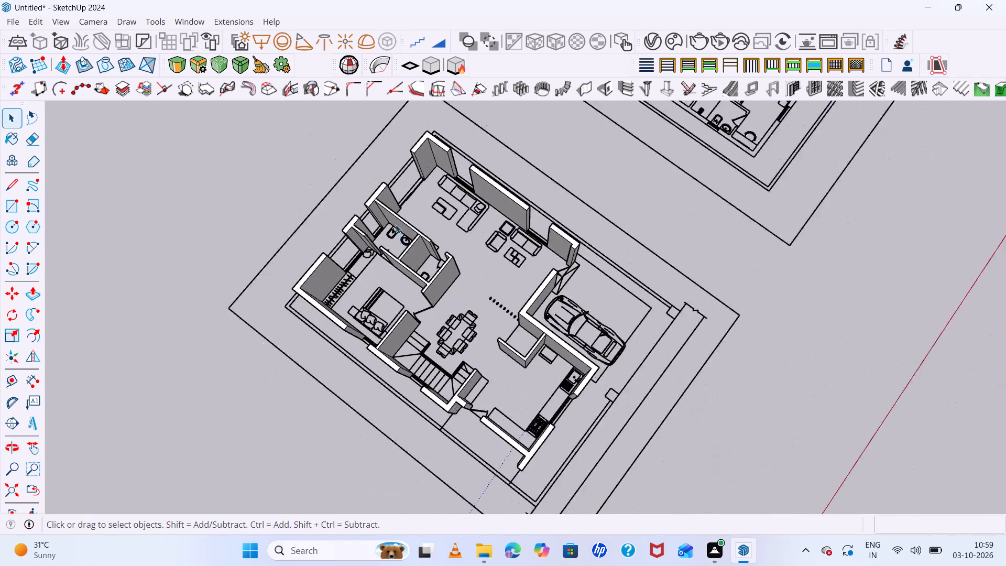
{"action": "scroll", "coordinate": [396, 224], "scroll_direction": "down", "scroll_amount": 5}
{"action": "middle_click_drag", "start_coordinate": [389, 351], "coordinate": [545, 138]}
Draw a 4' by 9" rectangle across the bedroom's side window opening, between the ends of the two outer walls.
{"action": "scroll", "coordinate": [381, 329], "scroll_direction": "up", "scroll_amount": 9}
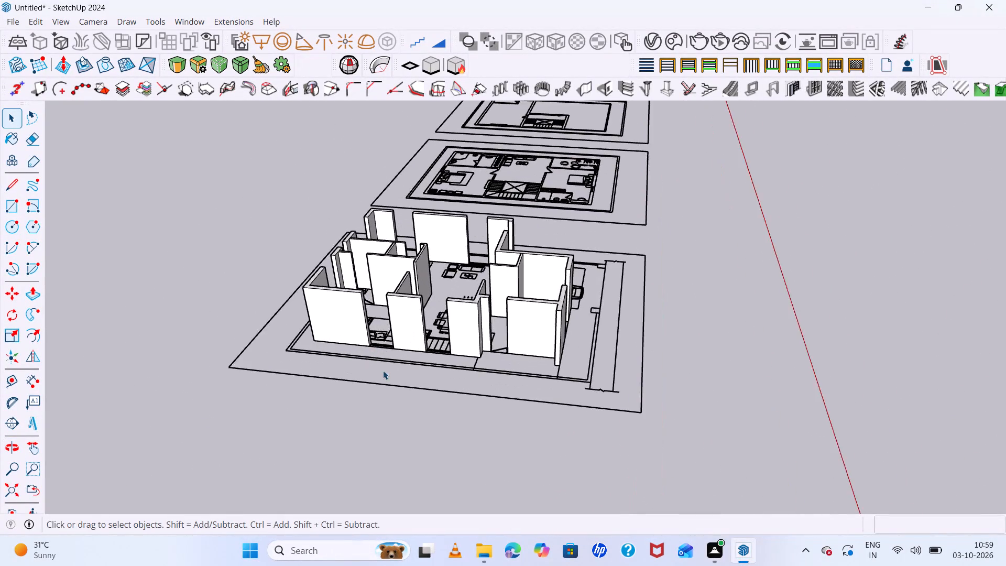
{"action": "scroll", "coordinate": [383, 371], "scroll_direction": "up", "scroll_amount": 5}
{"action": "middle_click_drag", "start_coordinate": [478, 308], "coordinate": [523, 355]}
{"action": "scroll", "coordinate": [434, 373], "scroll_direction": "up", "scroll_amount": 17}
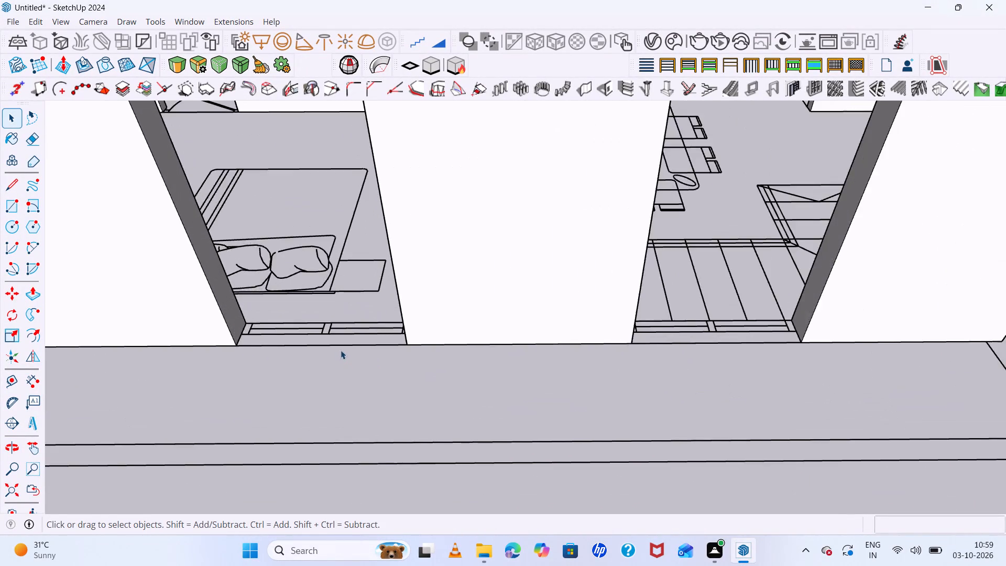
{"action": "scroll", "coordinate": [341, 350], "scroll_direction": "up", "scroll_amount": 3}
{"action": "middle_click_drag", "start_coordinate": [368, 352], "coordinate": [397, 392]}
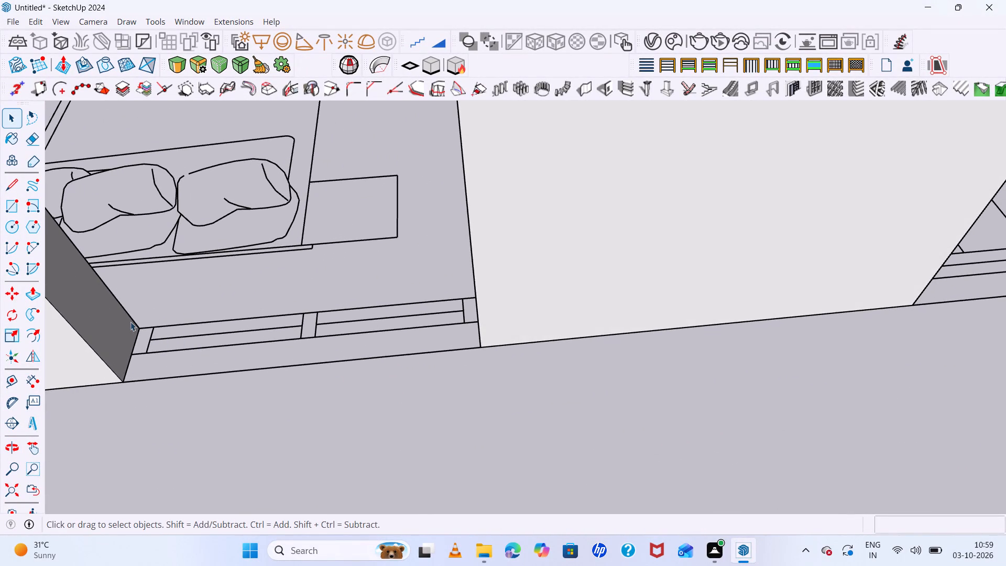
{"action": "key", "text": "r"}
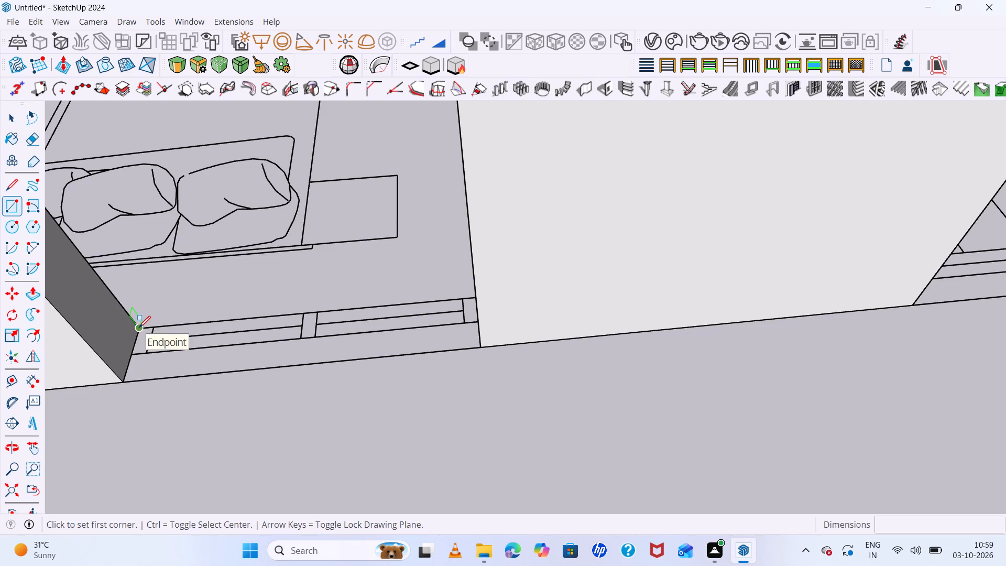
{"action": "left_click", "coordinate": [139, 328]}
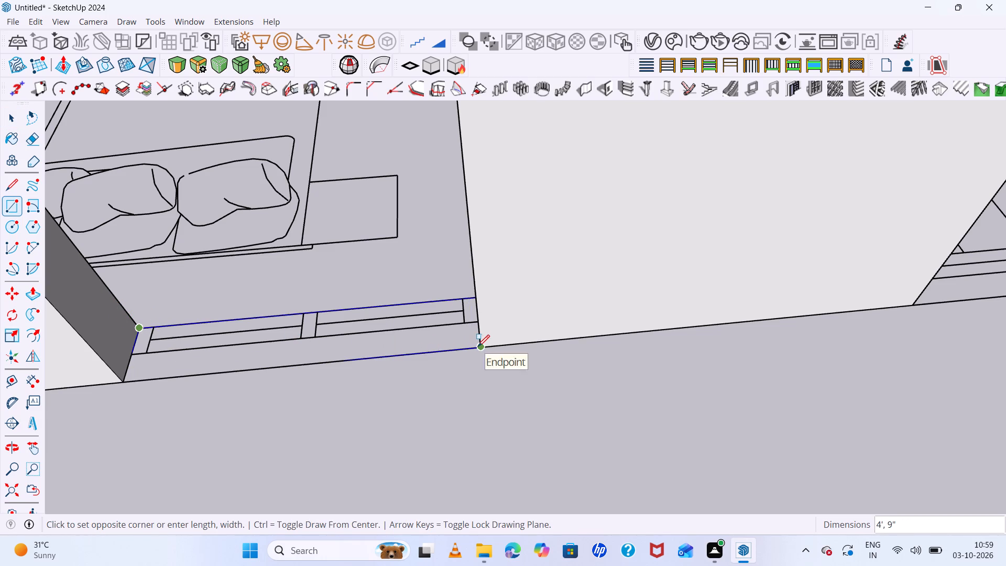
{"action": "left_click", "coordinate": [479, 346]}
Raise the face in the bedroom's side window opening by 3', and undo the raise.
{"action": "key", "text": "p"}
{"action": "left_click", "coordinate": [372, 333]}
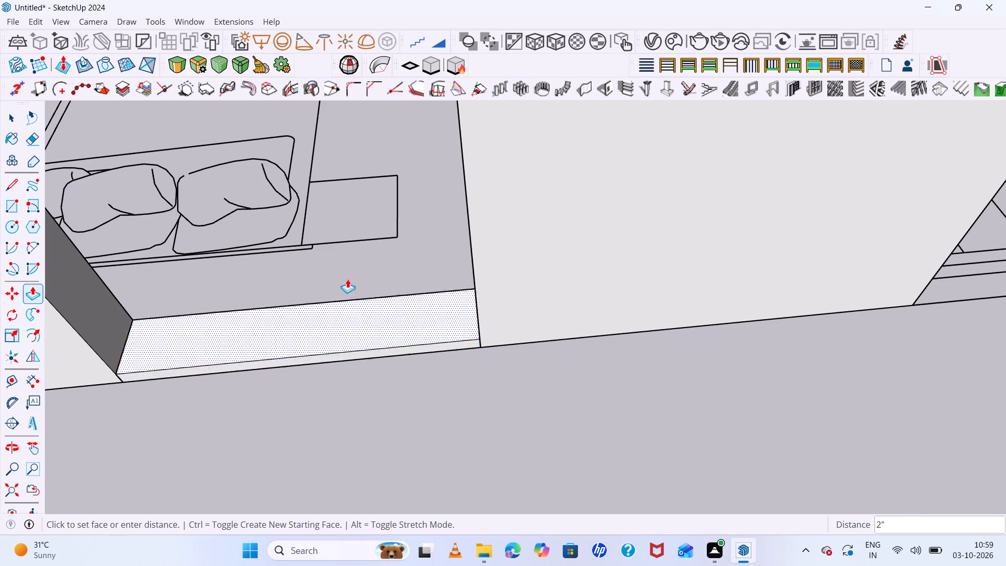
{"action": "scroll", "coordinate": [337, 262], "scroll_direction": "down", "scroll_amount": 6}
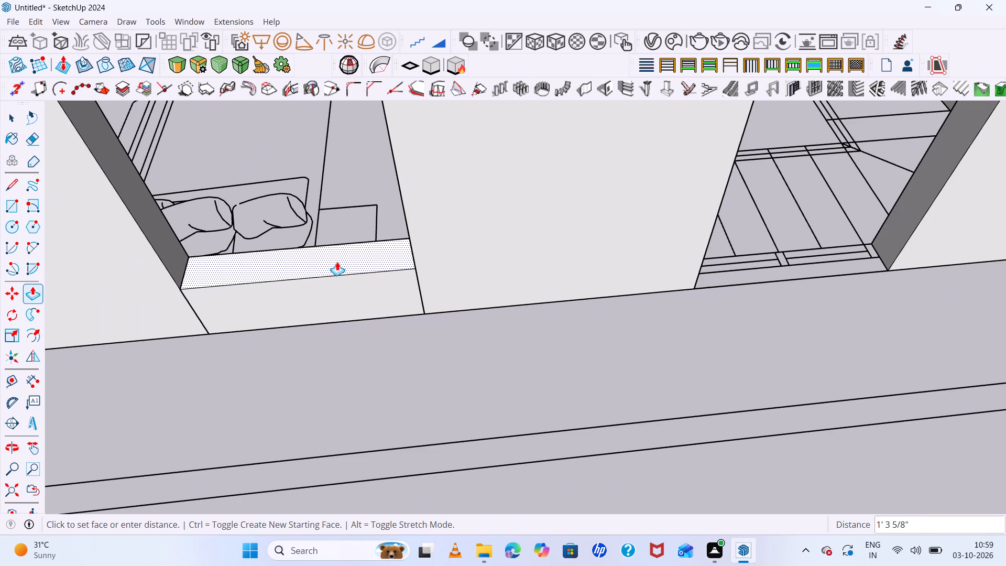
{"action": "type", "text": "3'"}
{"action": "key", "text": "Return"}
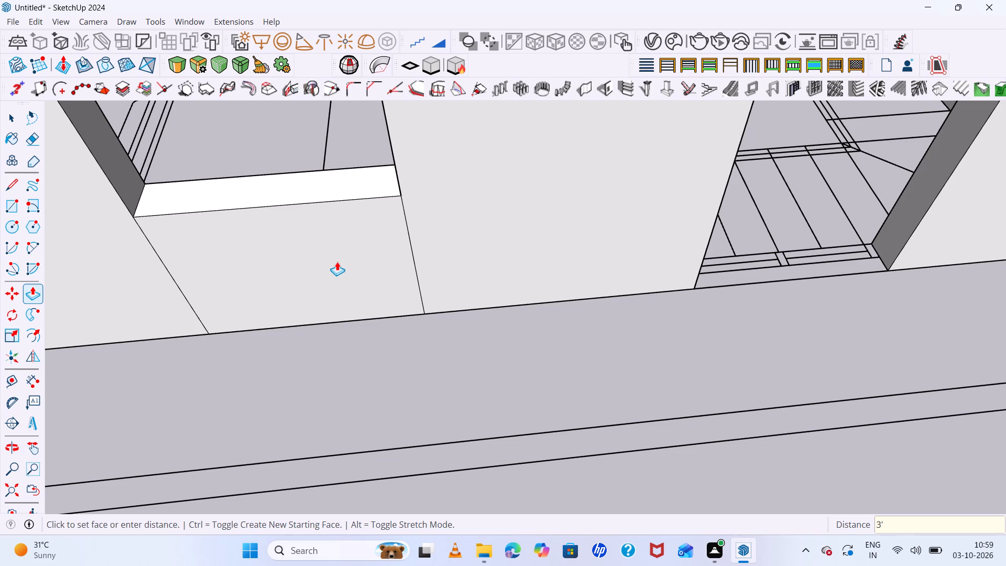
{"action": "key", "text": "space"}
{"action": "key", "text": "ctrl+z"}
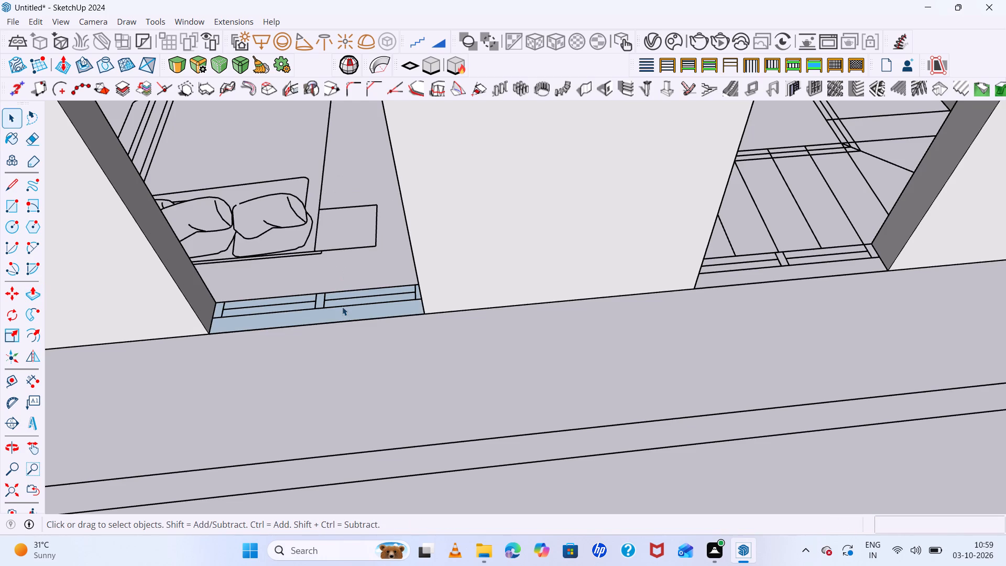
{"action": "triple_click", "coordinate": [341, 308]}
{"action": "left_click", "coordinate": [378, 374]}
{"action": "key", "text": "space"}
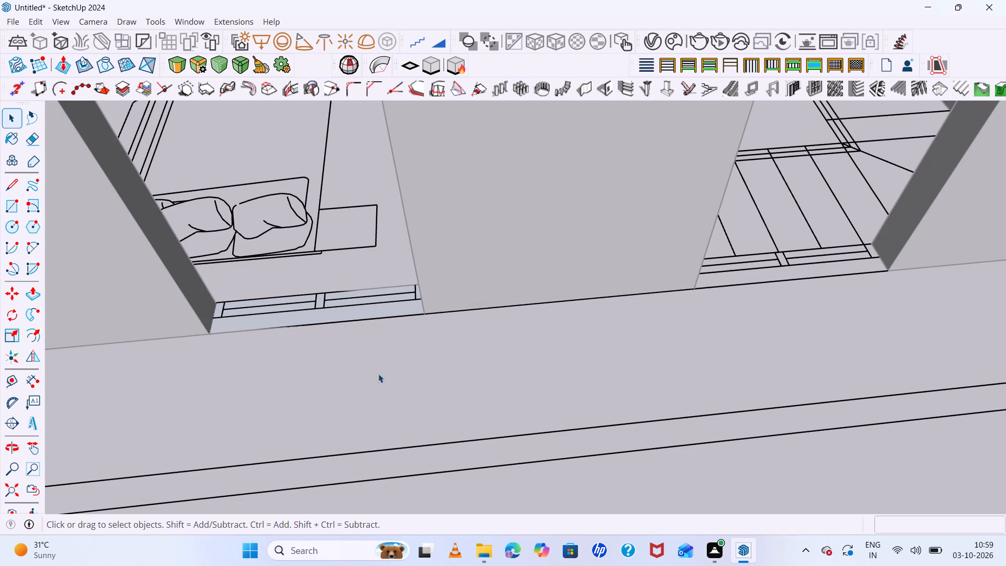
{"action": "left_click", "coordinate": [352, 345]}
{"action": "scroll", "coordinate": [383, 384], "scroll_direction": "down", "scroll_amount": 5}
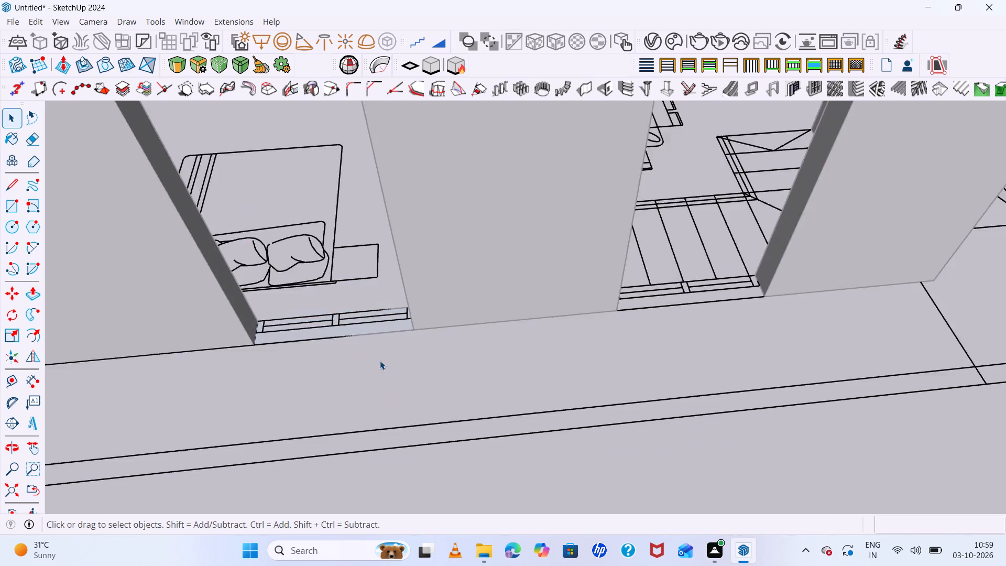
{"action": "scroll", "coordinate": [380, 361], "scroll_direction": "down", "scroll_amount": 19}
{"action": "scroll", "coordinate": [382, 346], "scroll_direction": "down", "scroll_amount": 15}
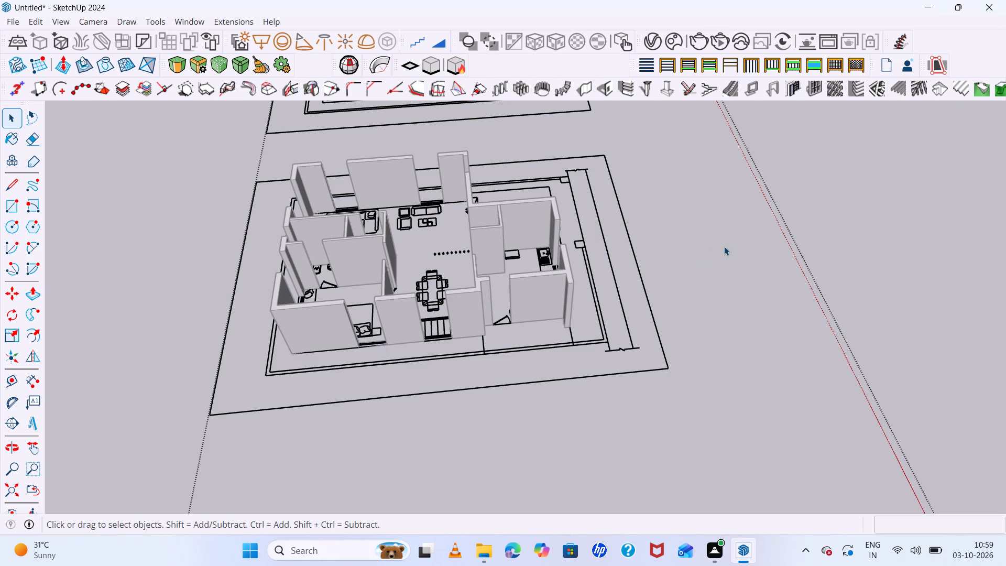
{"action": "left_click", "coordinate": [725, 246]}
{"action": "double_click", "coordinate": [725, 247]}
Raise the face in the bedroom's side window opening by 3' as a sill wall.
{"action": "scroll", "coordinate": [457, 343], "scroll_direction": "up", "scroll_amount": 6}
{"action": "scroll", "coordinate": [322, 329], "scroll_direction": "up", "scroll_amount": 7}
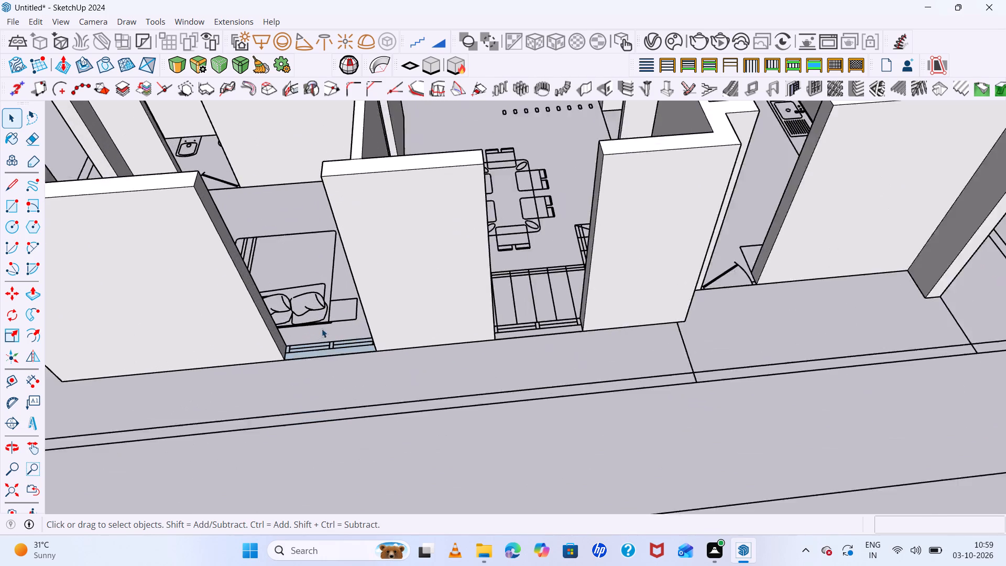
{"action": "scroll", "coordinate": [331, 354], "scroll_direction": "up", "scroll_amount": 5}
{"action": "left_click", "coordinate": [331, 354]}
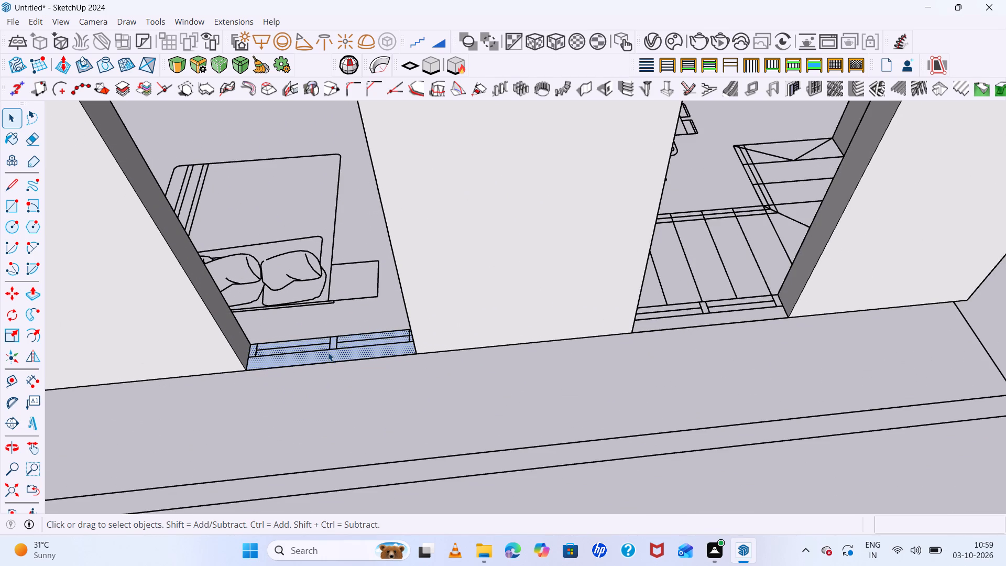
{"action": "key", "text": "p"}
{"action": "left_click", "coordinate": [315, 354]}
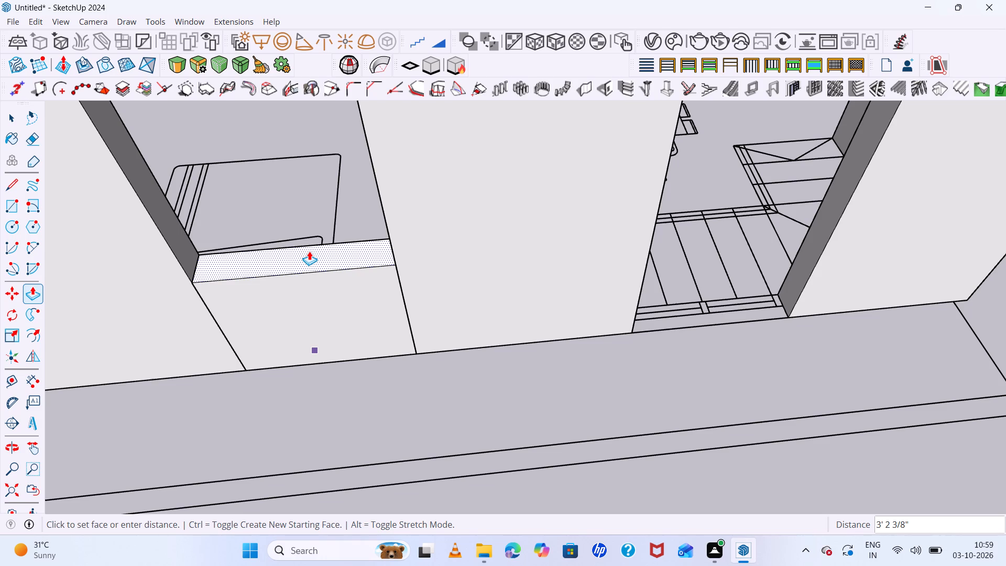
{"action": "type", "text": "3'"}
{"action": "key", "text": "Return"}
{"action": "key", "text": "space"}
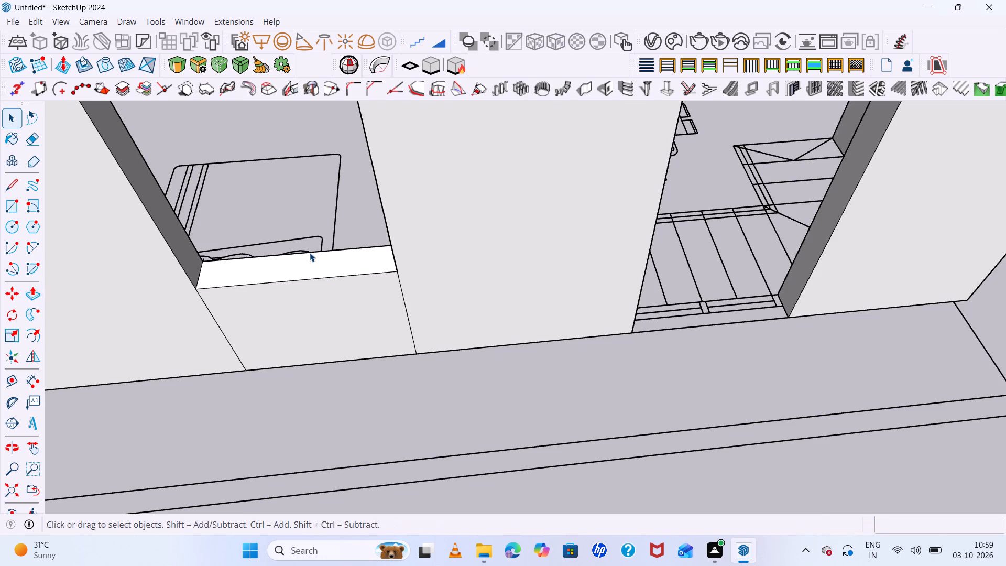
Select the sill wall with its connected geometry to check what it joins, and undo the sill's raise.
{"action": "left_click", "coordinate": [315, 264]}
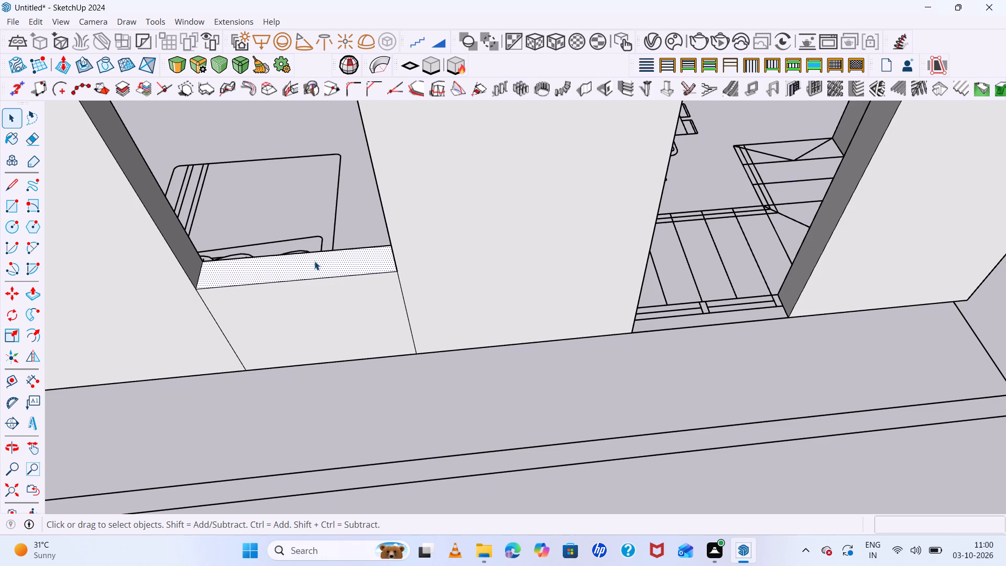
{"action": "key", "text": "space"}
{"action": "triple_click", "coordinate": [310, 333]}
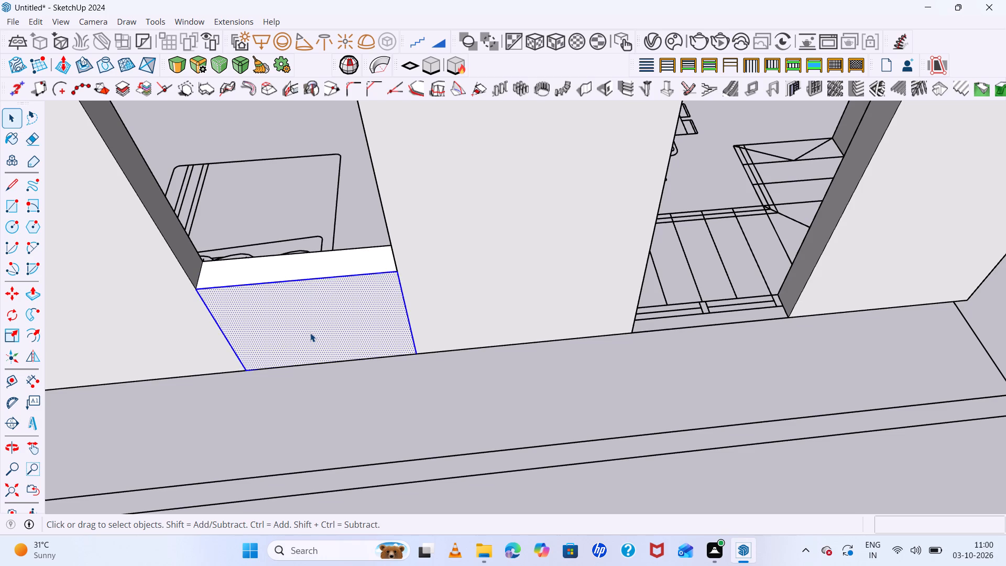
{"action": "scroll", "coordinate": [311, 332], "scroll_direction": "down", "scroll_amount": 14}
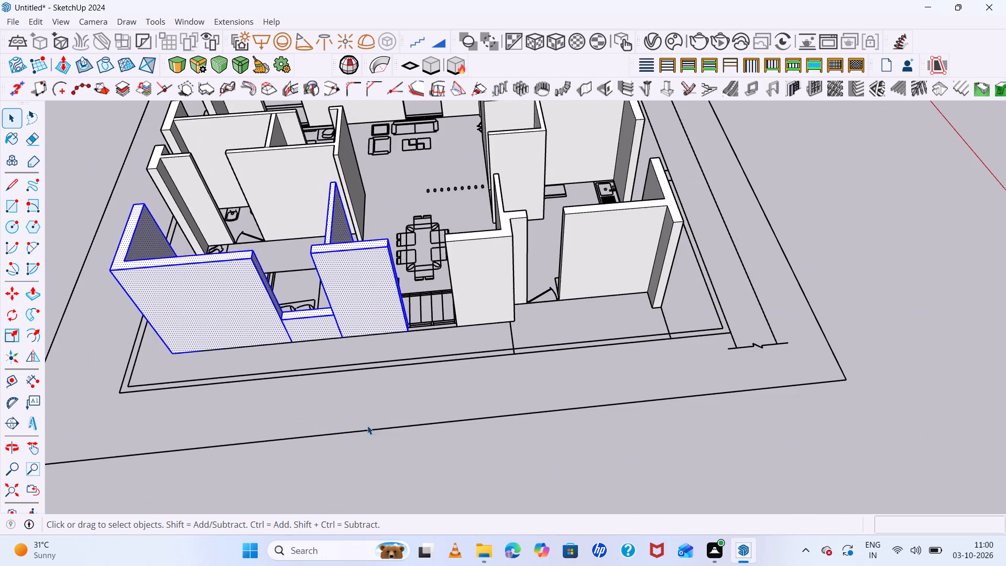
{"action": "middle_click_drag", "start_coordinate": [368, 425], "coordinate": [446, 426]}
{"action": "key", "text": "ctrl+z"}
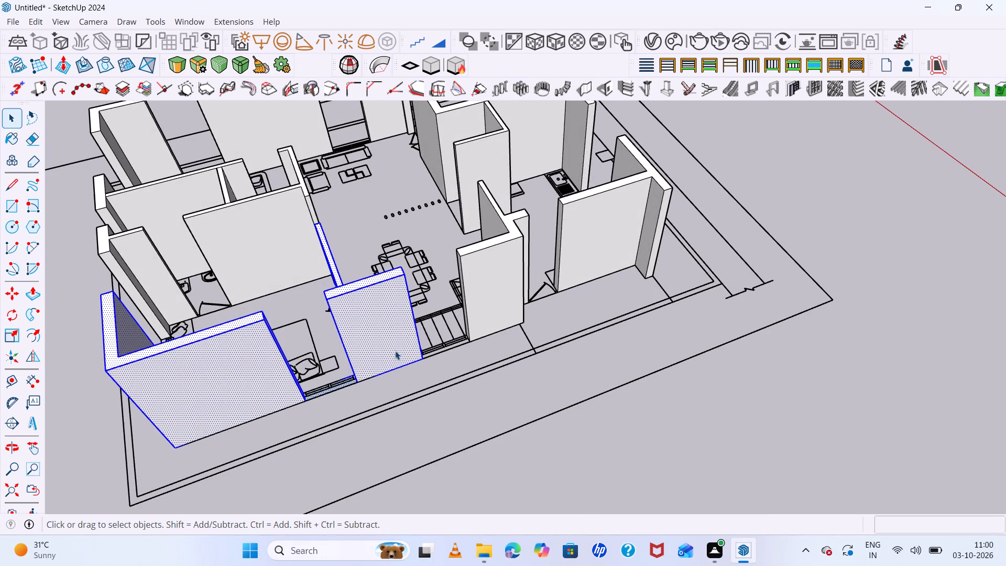
Raise the rectangular face in the bedroom's side window opening by 3' to form the sill wall.
{"action": "middle_click_drag", "start_coordinate": [390, 354], "coordinate": [378, 325]}
{"action": "scroll", "coordinate": [363, 385], "scroll_direction": "up", "scroll_amount": 9}
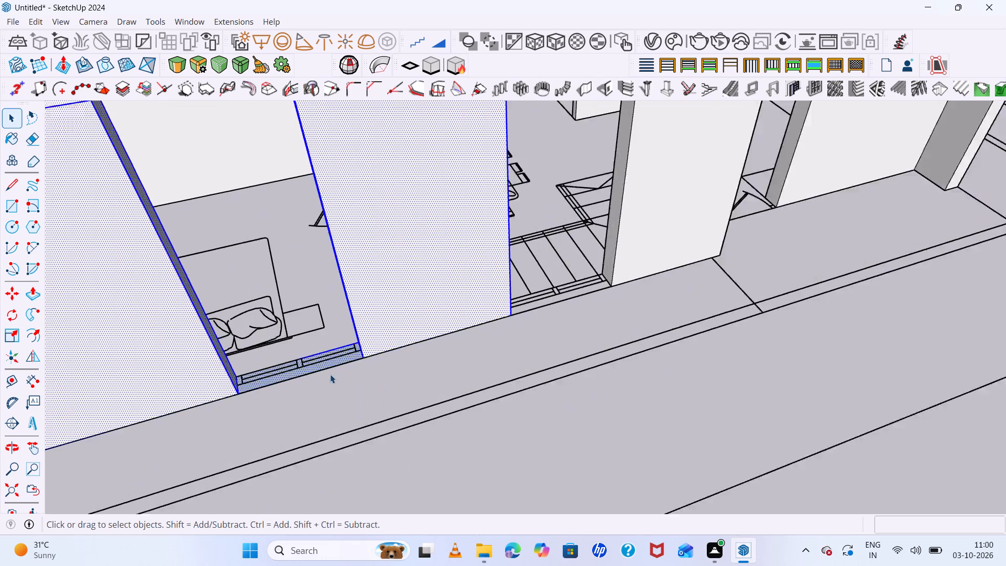
{"action": "scroll", "coordinate": [330, 374], "scroll_direction": "up", "scroll_amount": 2}
{"action": "left_click", "coordinate": [329, 359]}
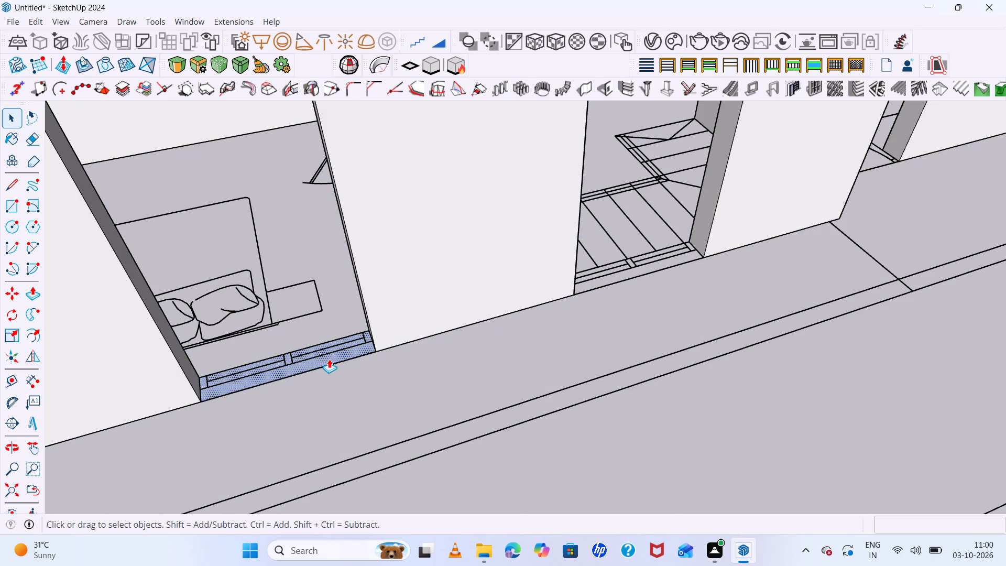
{"action": "key", "text": "p"}
{"action": "left_click", "coordinate": [329, 359]}
{"action": "key", "text": "ctrl+z"}
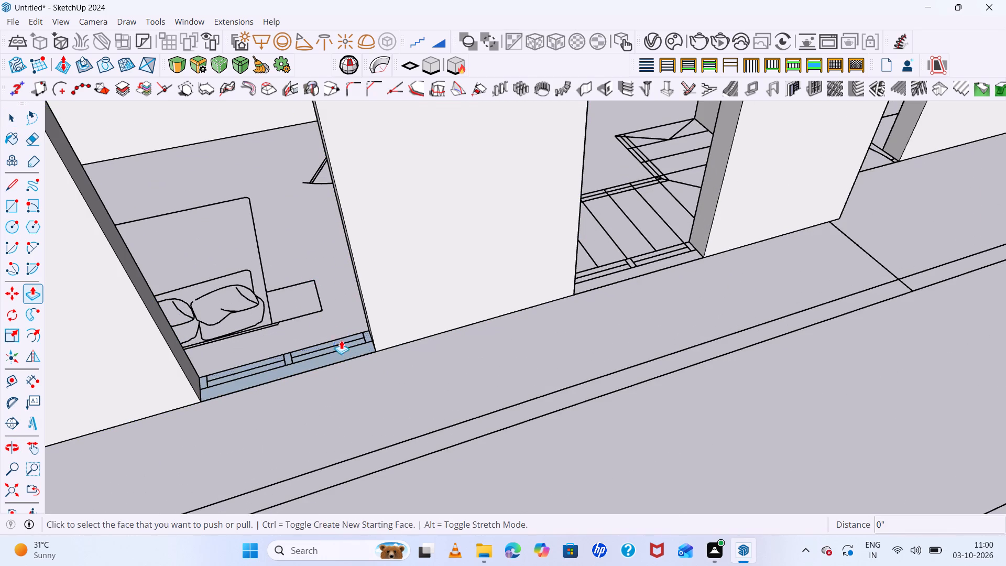
{"action": "left_click", "coordinate": [343, 347]}
{"action": "scroll", "coordinate": [322, 271], "scroll_direction": "down", "scroll_amount": 7}
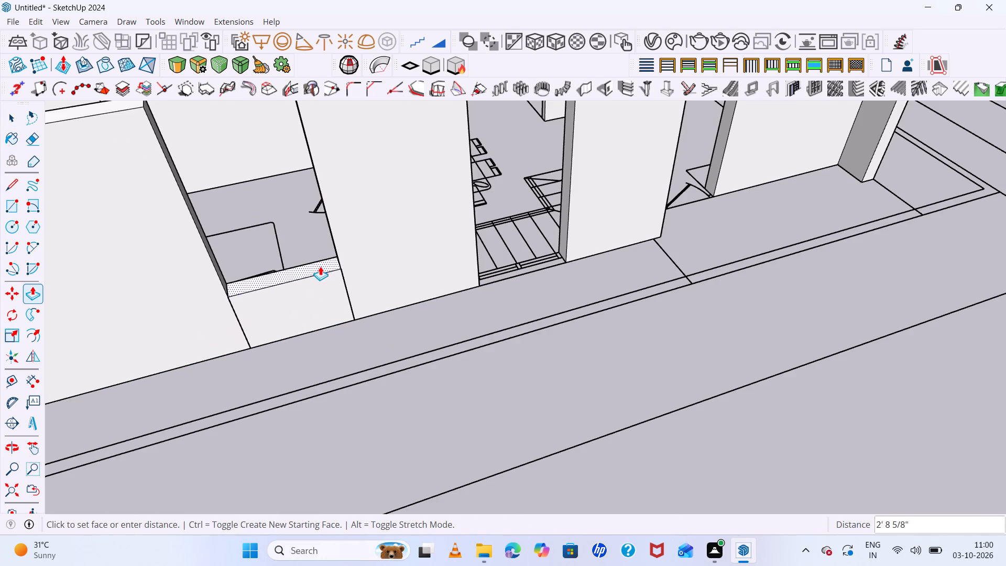
{"action": "type", "text": "3'"}
{"action": "key", "text": "Return"}
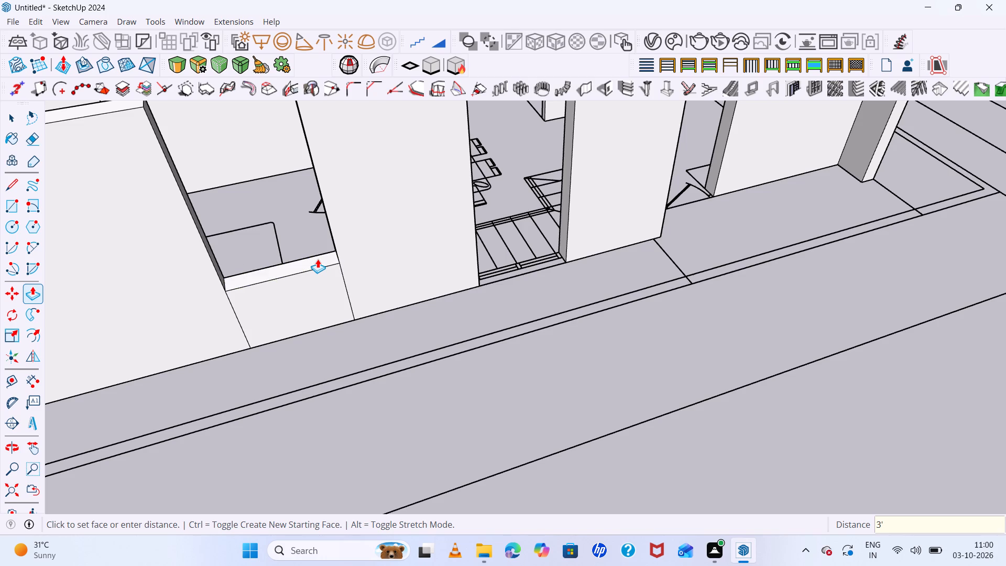
{"action": "scroll", "coordinate": [278, 365], "scroll_direction": "down", "scroll_amount": 8}
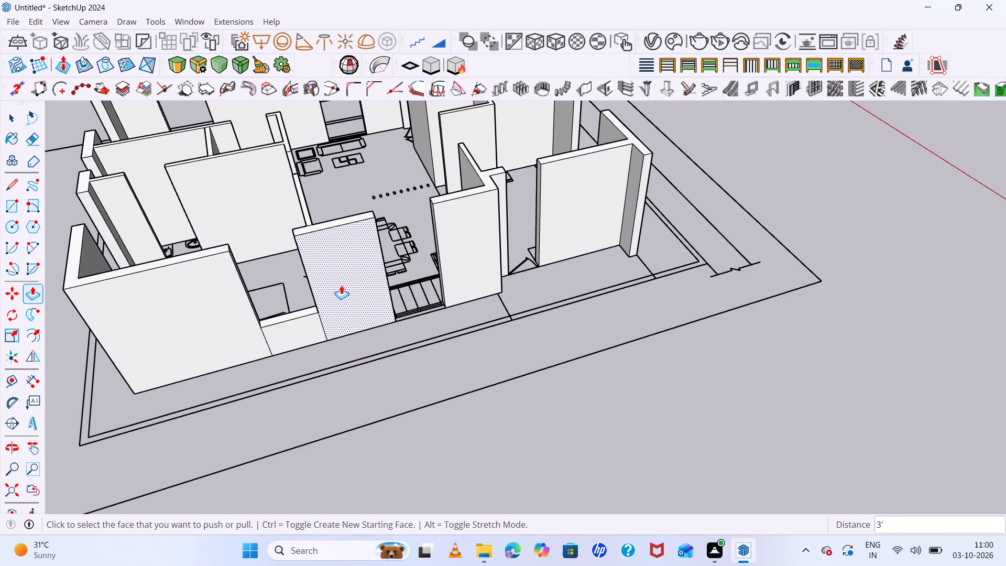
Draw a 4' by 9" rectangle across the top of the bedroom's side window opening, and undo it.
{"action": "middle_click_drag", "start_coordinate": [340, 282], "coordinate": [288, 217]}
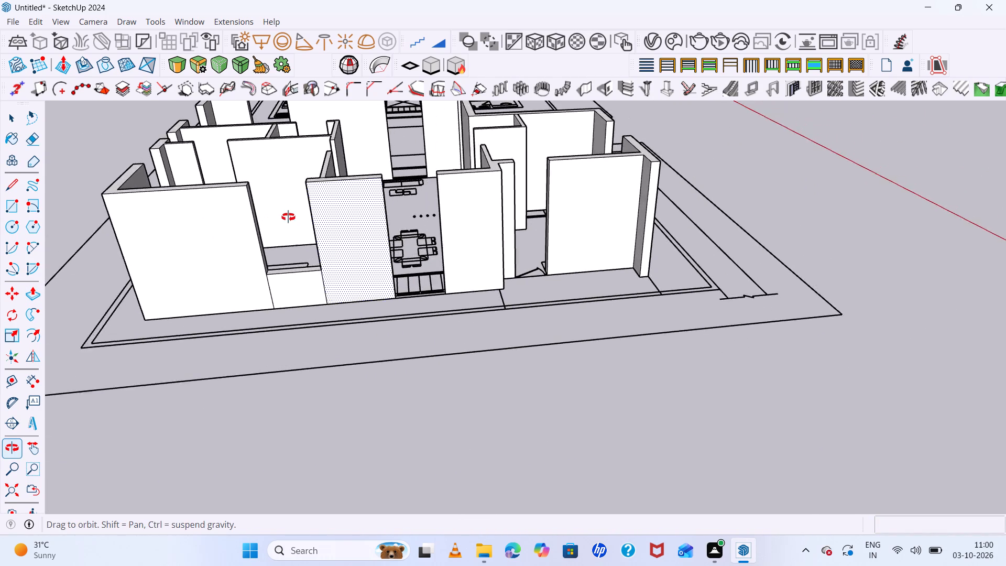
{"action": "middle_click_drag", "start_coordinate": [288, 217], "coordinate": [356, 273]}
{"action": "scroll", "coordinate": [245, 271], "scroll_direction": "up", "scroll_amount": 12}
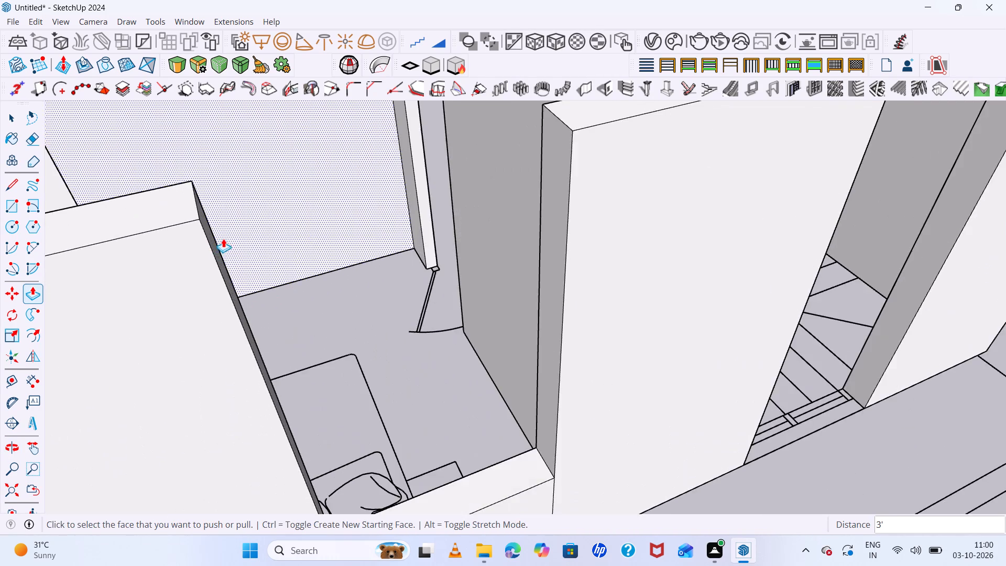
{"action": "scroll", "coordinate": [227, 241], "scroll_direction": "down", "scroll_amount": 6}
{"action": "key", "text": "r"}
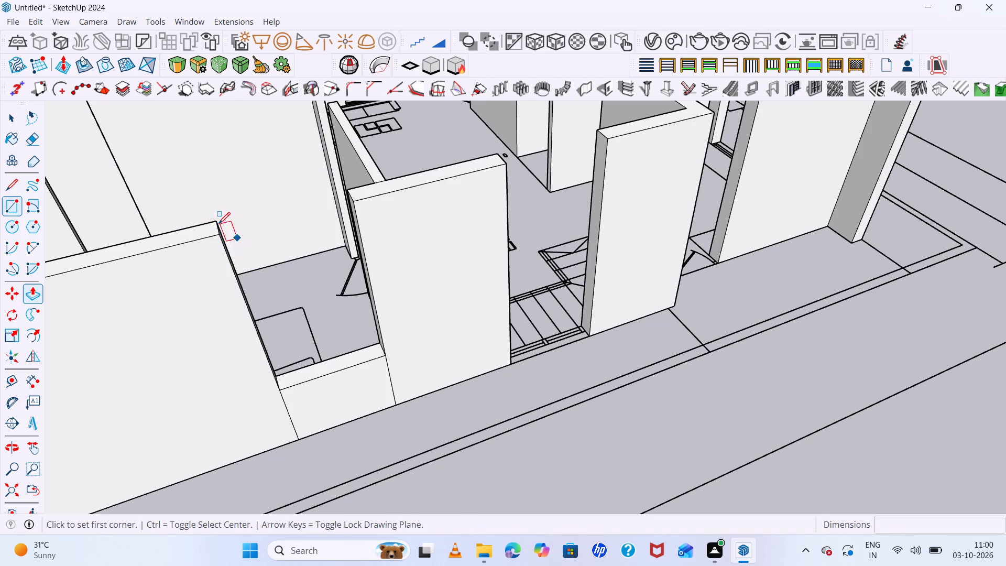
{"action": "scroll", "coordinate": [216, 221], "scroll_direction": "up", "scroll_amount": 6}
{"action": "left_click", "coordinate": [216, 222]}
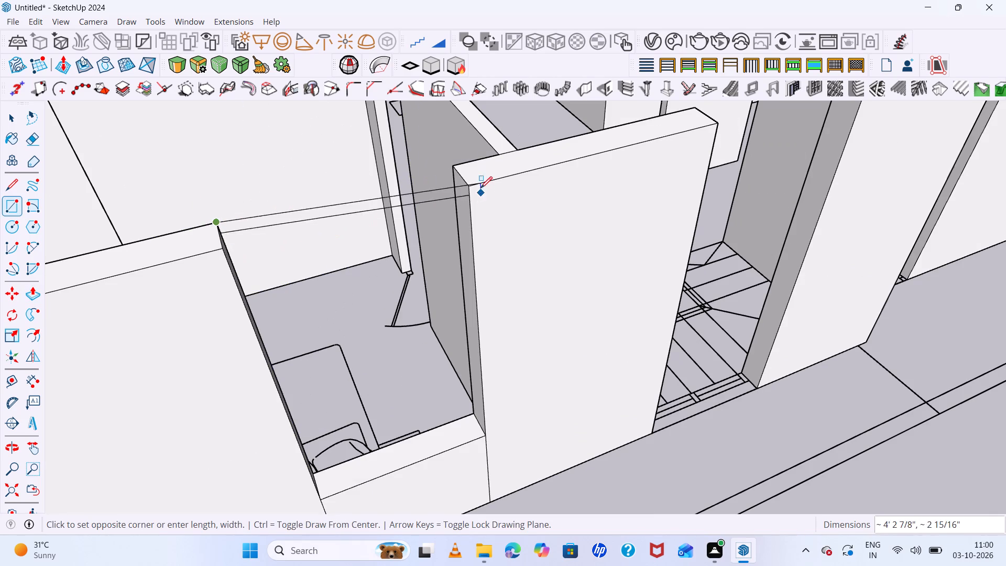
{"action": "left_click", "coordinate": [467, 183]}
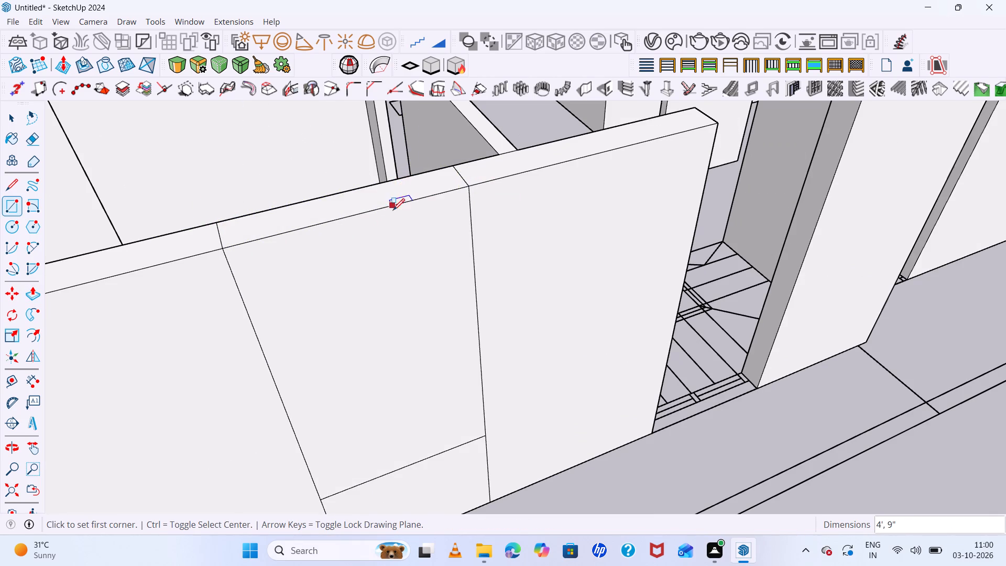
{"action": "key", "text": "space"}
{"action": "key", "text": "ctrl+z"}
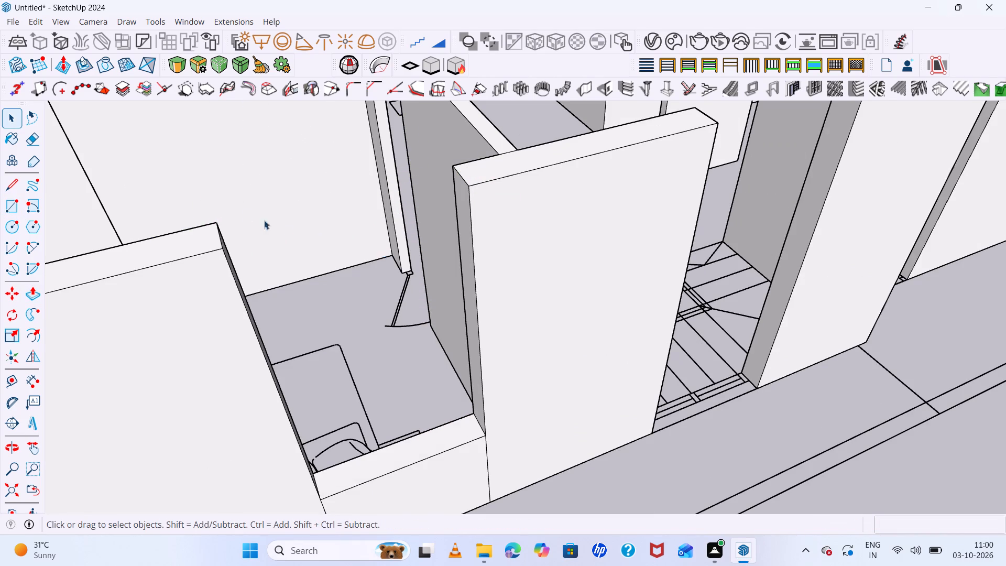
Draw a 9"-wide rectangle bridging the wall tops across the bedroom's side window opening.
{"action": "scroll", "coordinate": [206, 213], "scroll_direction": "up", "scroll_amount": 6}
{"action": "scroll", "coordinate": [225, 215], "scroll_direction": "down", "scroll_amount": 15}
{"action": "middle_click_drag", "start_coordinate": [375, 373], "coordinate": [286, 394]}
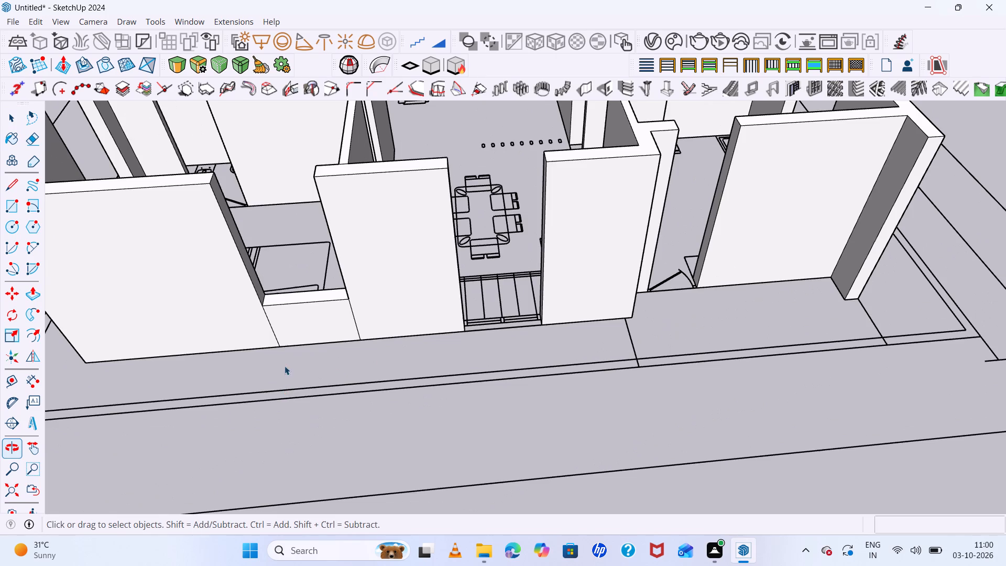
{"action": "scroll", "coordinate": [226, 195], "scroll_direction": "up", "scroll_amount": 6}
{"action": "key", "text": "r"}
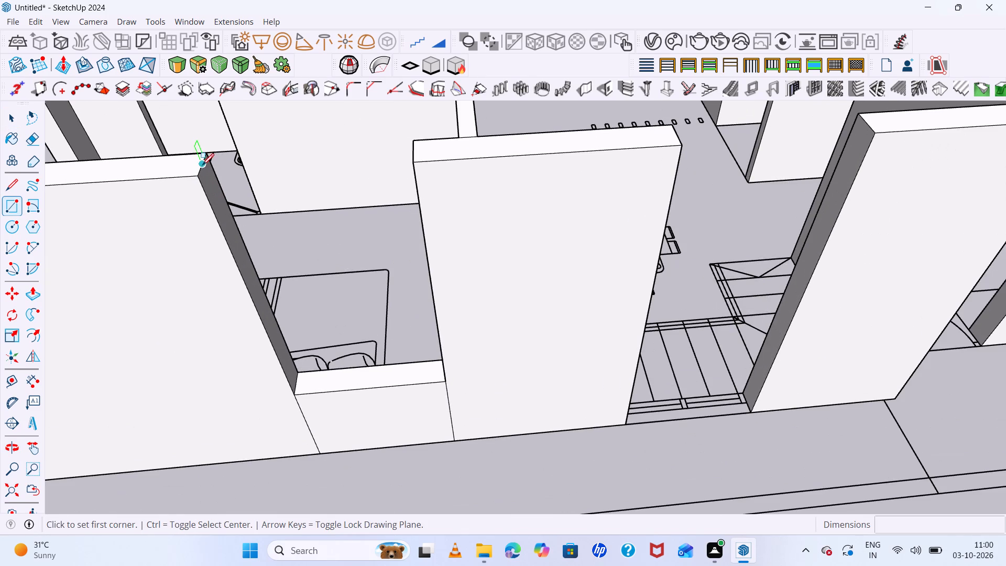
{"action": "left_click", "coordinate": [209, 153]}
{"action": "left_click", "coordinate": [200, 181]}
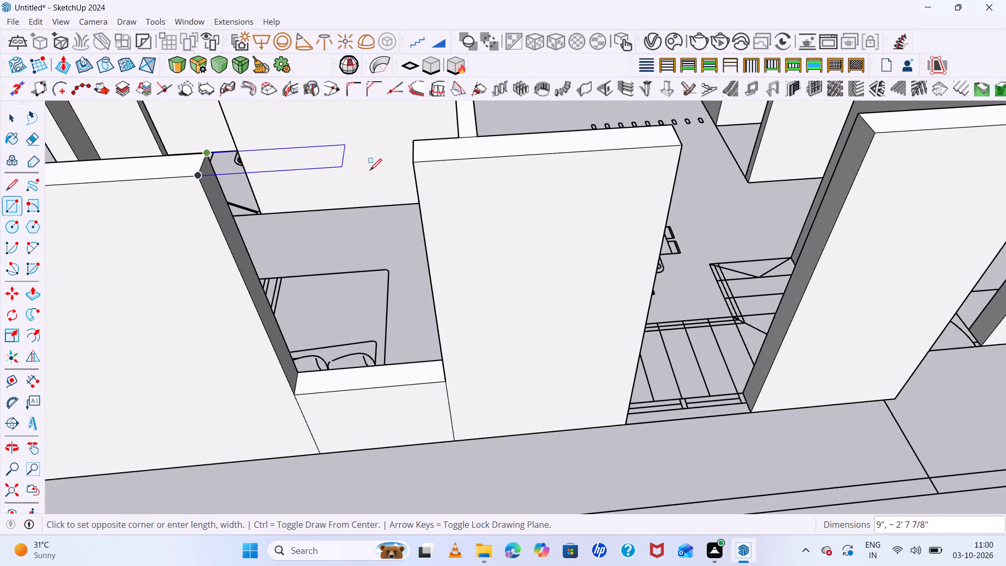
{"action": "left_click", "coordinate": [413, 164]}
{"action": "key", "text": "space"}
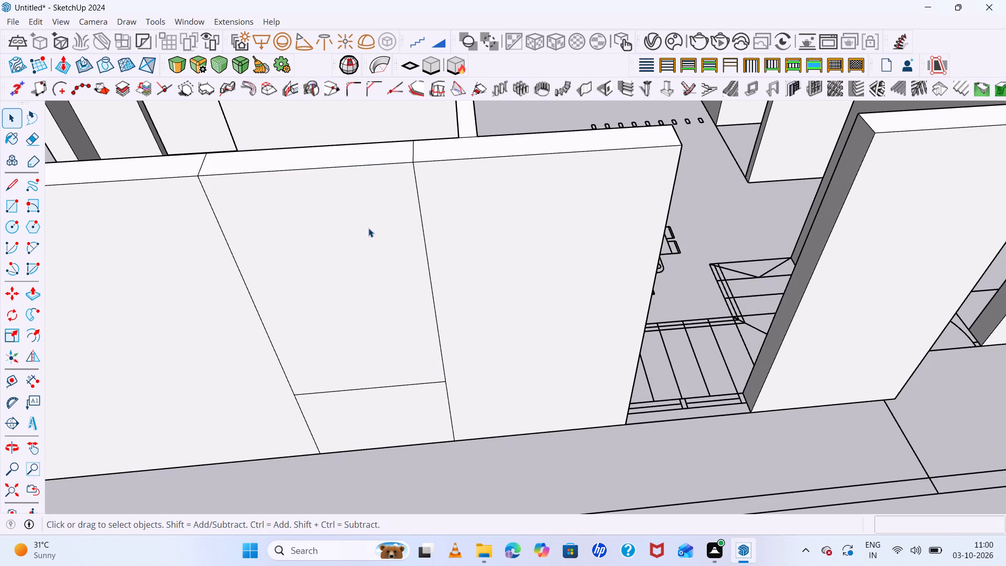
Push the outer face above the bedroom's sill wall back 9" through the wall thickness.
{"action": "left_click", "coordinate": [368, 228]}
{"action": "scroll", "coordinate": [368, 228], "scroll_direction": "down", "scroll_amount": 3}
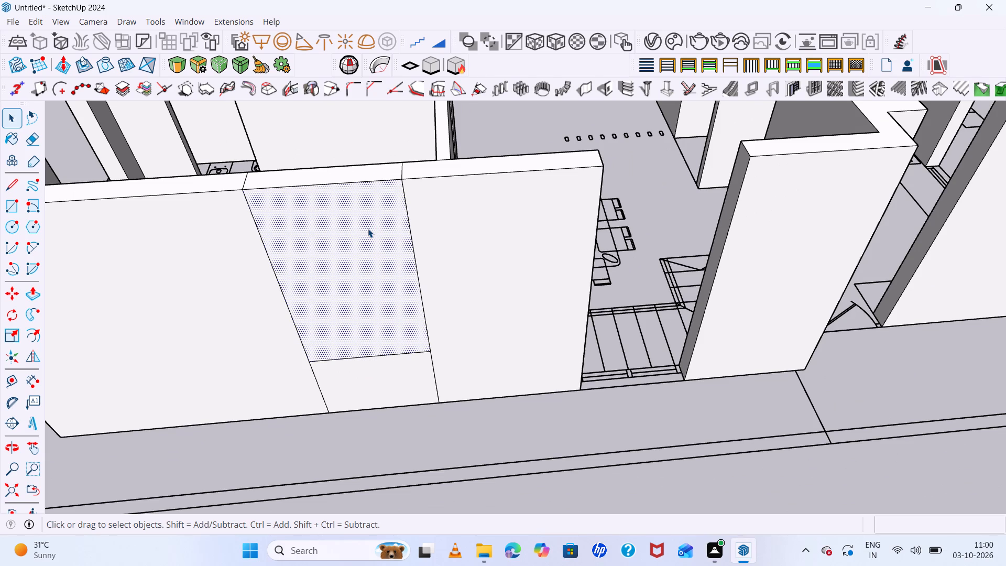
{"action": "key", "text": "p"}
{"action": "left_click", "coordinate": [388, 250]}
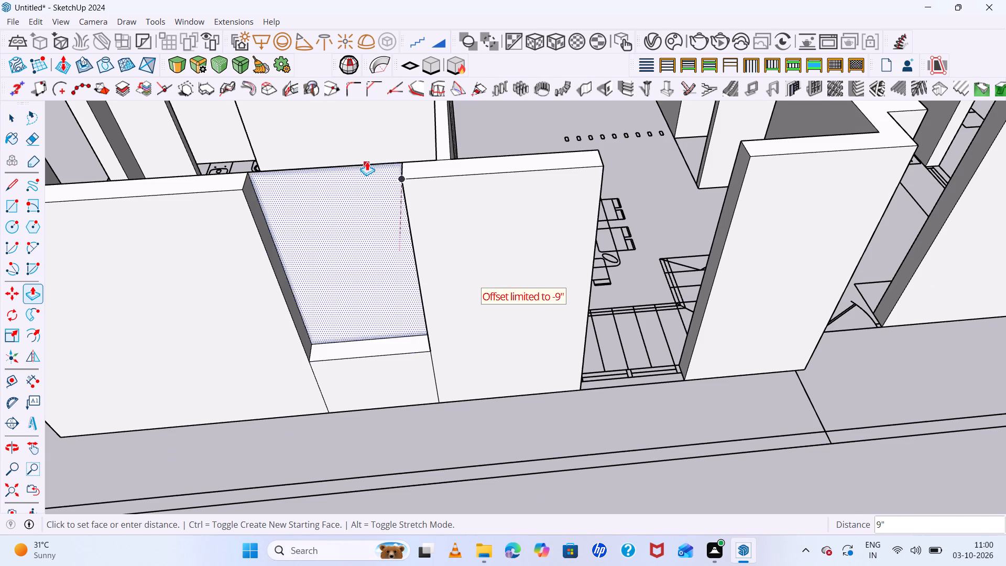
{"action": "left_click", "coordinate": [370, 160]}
Delete the two vertical seam edges between the sill wall and the adjoining walls on the exterior face.
{"action": "middle_click_drag", "start_coordinate": [375, 225], "coordinate": [328, 219]}
{"action": "key", "text": "space"}
{"action": "left_click", "coordinate": [412, 352]}
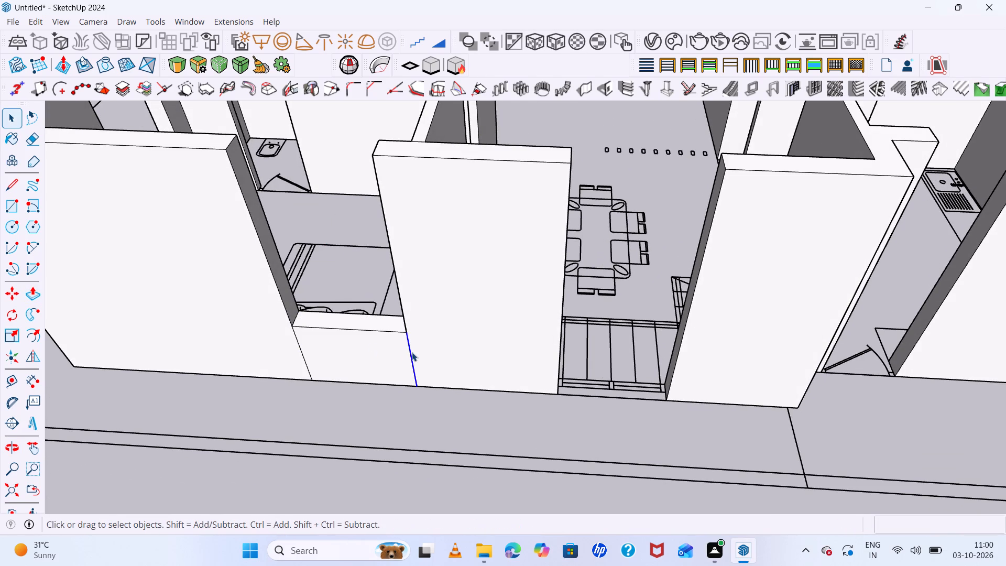
{"action": "key", "text": "Delete"}
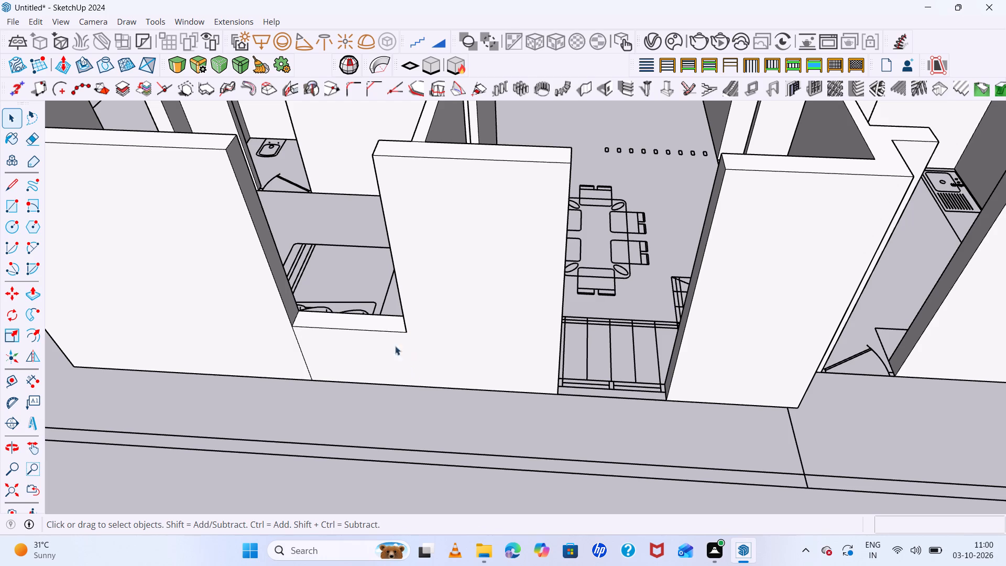
{"action": "left_click", "coordinate": [307, 369]}
{"action": "key", "text": "Delete"}
Copy the sill wall's top face 7' straight up to the top of the bedroom's side window opening.
{"action": "middle_click_drag", "start_coordinate": [364, 352], "coordinate": [413, 310]}
{"action": "scroll", "coordinate": [404, 312], "scroll_direction": "up", "scroll_amount": 4}
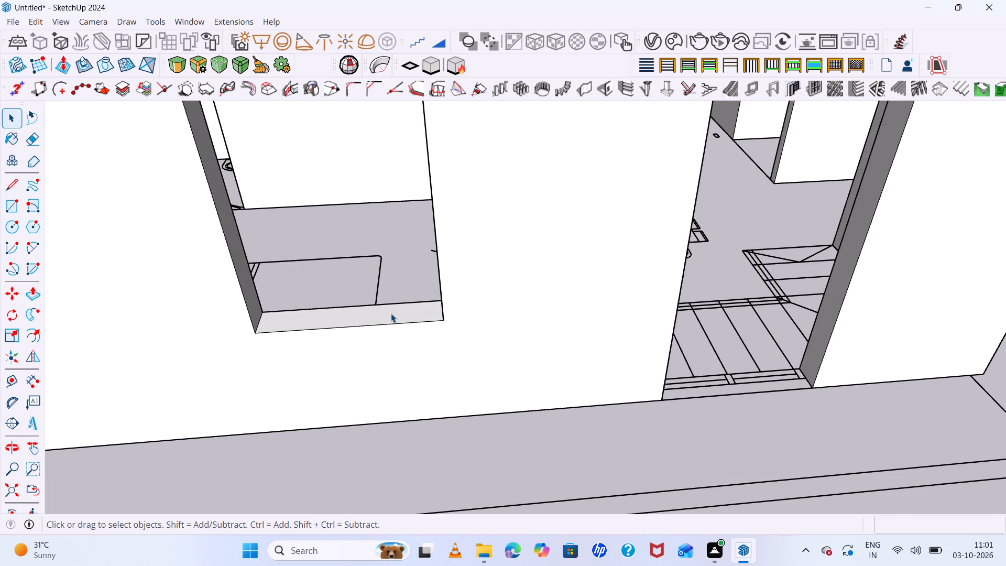
{"action": "left_click", "coordinate": [391, 313]}
{"action": "key", "text": "m"}
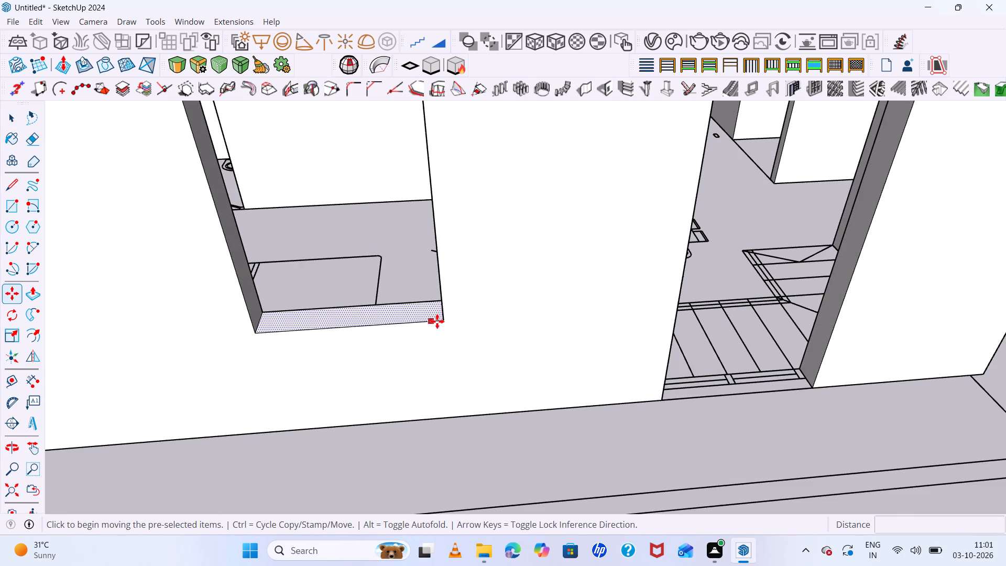
{"action": "left_click", "coordinate": [440, 321]}
{"action": "scroll", "coordinate": [429, 236], "scroll_direction": "down", "scroll_amount": 7}
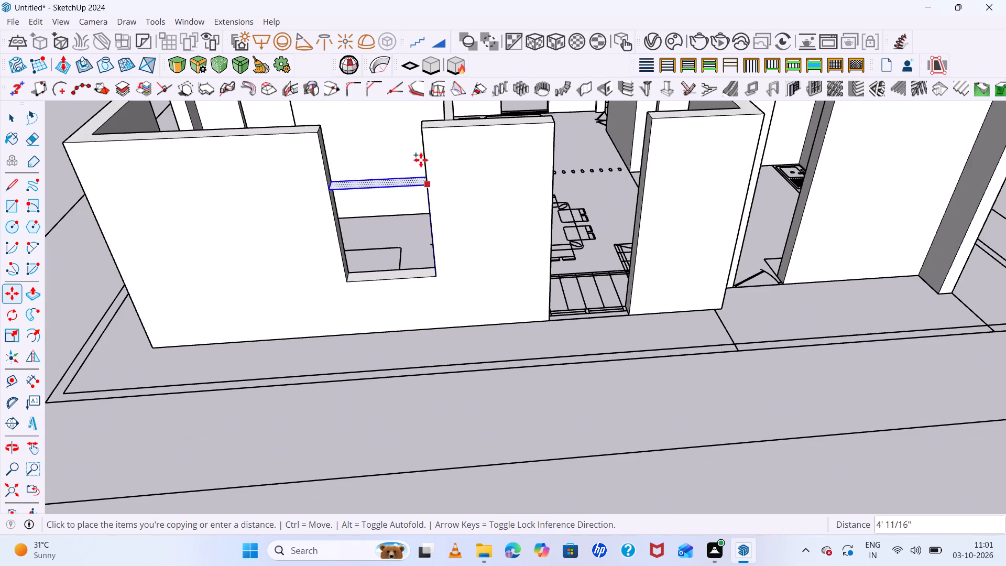
{"action": "left_click", "coordinate": [419, 132]}
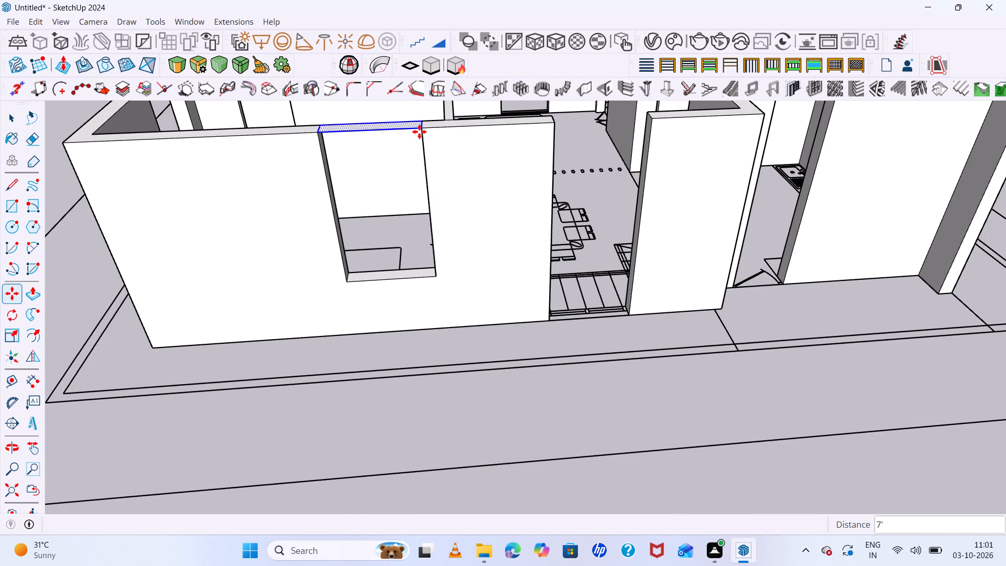
Push the copied top face down by 3' to form the wall above the bedroom's side window.
{"action": "middle_click_drag", "start_coordinate": [411, 253], "coordinate": [440, 372]}
{"action": "key", "text": "space"}
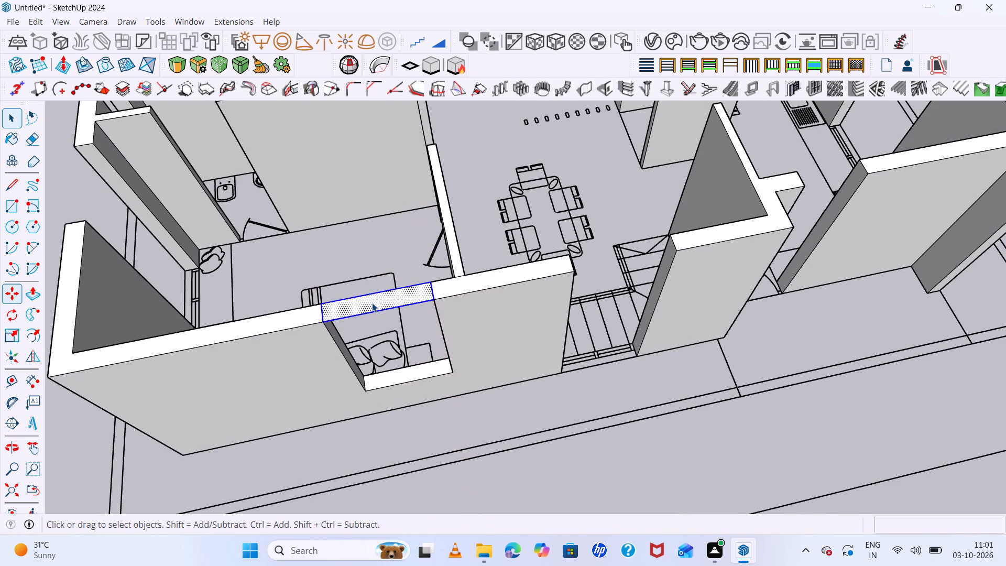
{"action": "left_click", "coordinate": [373, 305]}
{"action": "key", "text": "p"}
{"action": "left_click", "coordinate": [373, 305]}
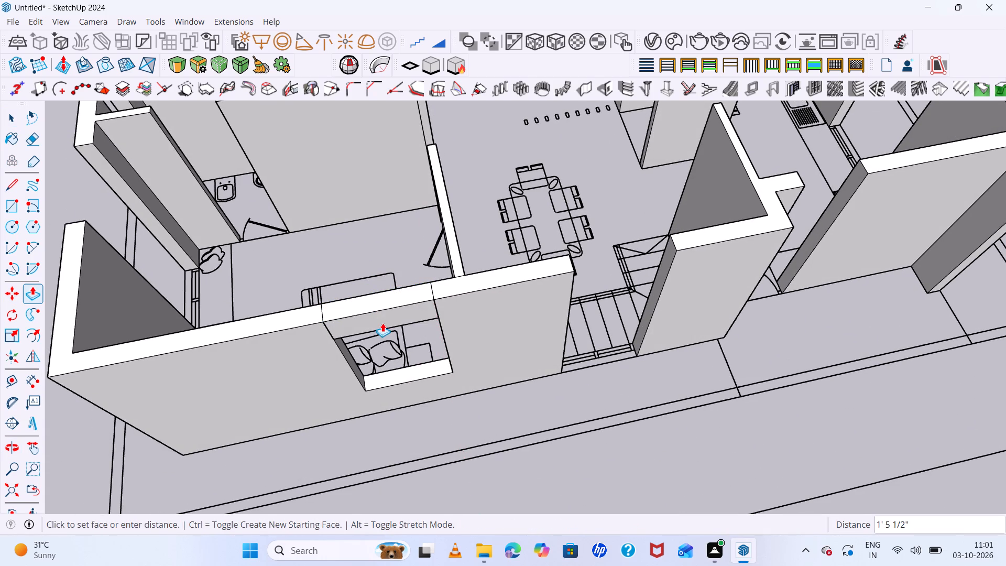
{"action": "scroll", "coordinate": [382, 323], "scroll_direction": "down", "scroll_amount": 4}
{"action": "middle_click_drag", "start_coordinate": [381, 323], "coordinate": [350, 215]}
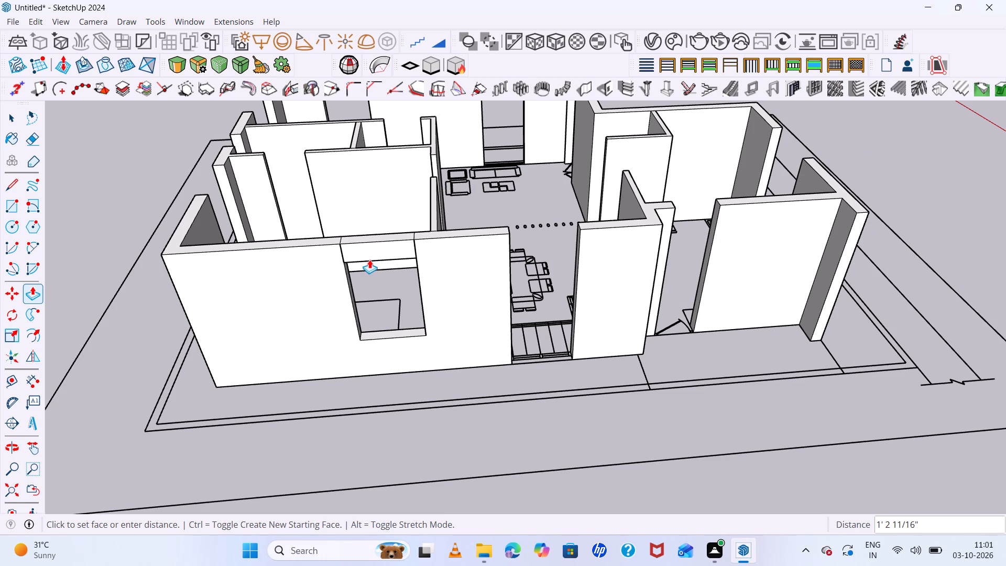
{"action": "type", "text": "3'"}
{"action": "key", "text": "Return"}
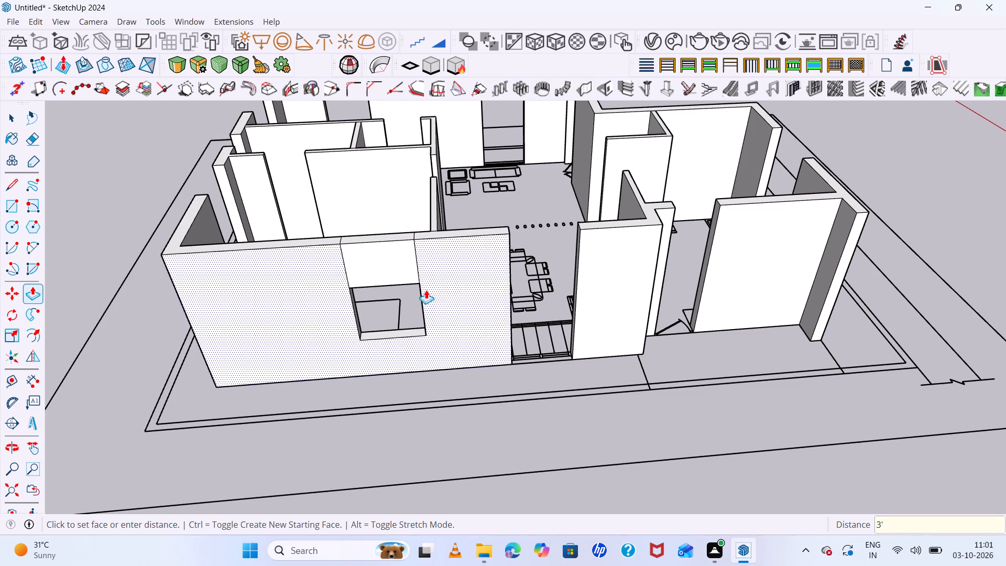
{"action": "key", "text": "space"}
Erase the seam edges around the wall piece above the window on its exterior face and top, undoing any wrong erasure.
{"action": "key", "text": "e"}
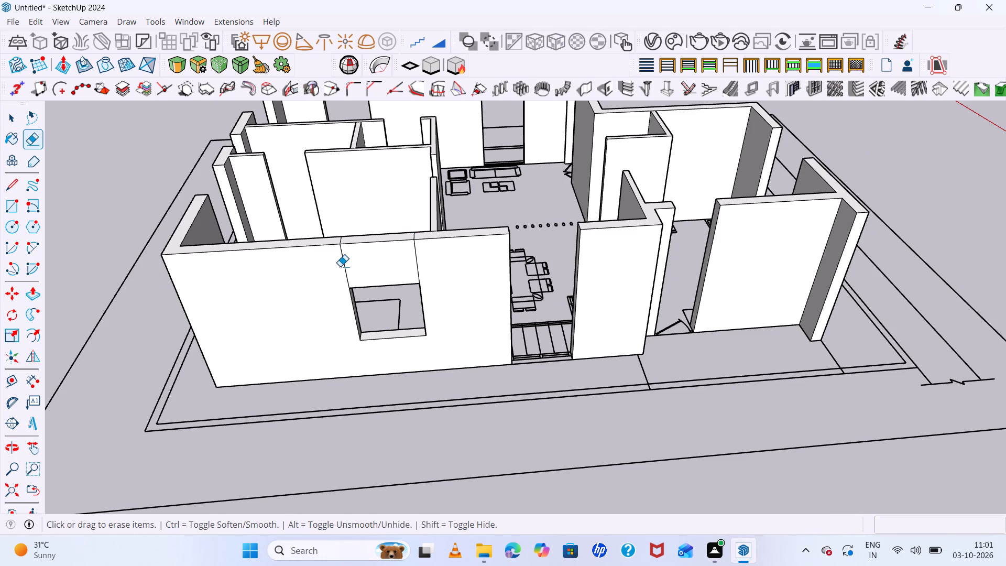
{"action": "left_click_drag", "start_coordinate": [340, 266], "coordinate": [347, 268]}
{"action": "left_click_drag", "start_coordinate": [337, 237], "coordinate": [344, 243]}
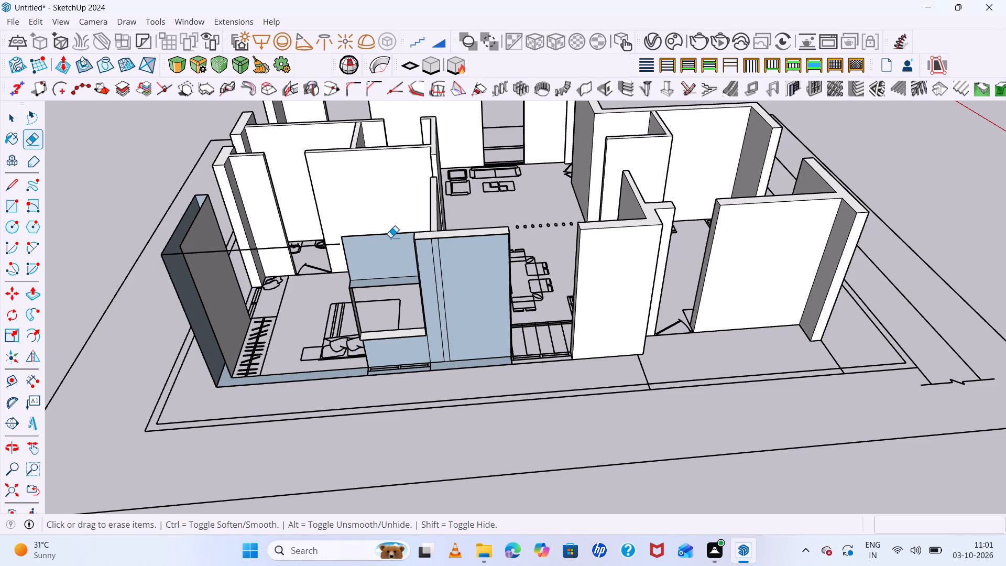
{"action": "key", "text": "ctrl+z"}
{"action": "scroll", "coordinate": [332, 232], "scroll_direction": "up", "scroll_amount": 6}
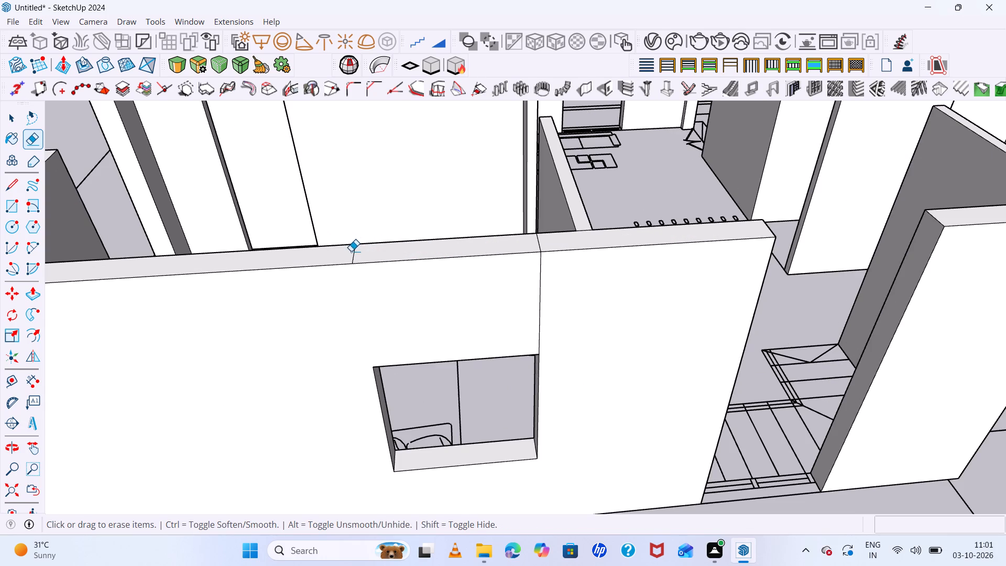
{"action": "left_click", "coordinate": [351, 251]}
{"action": "left_click", "coordinate": [353, 256]}
{"action": "left_click", "coordinate": [538, 241]}
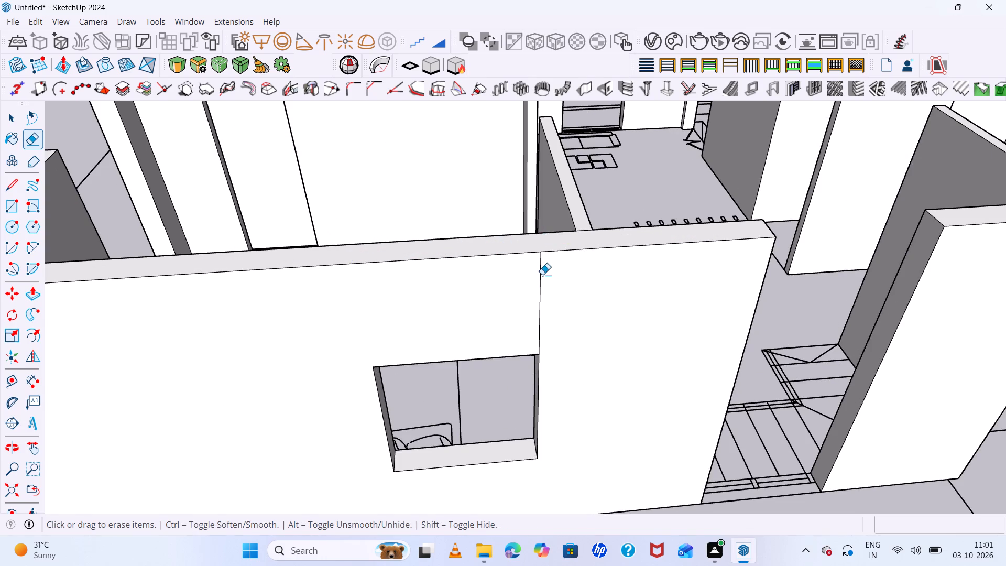
{"action": "left_click", "coordinate": [542, 275]}
Erase the four vertical seam edges above and below the bedroom's side window on the interior wall face.
{"action": "scroll", "coordinate": [368, 309], "scroll_direction": "down", "scroll_amount": 19}
{"action": "scroll", "coordinate": [380, 278], "scroll_direction": "down", "scroll_amount": 6}
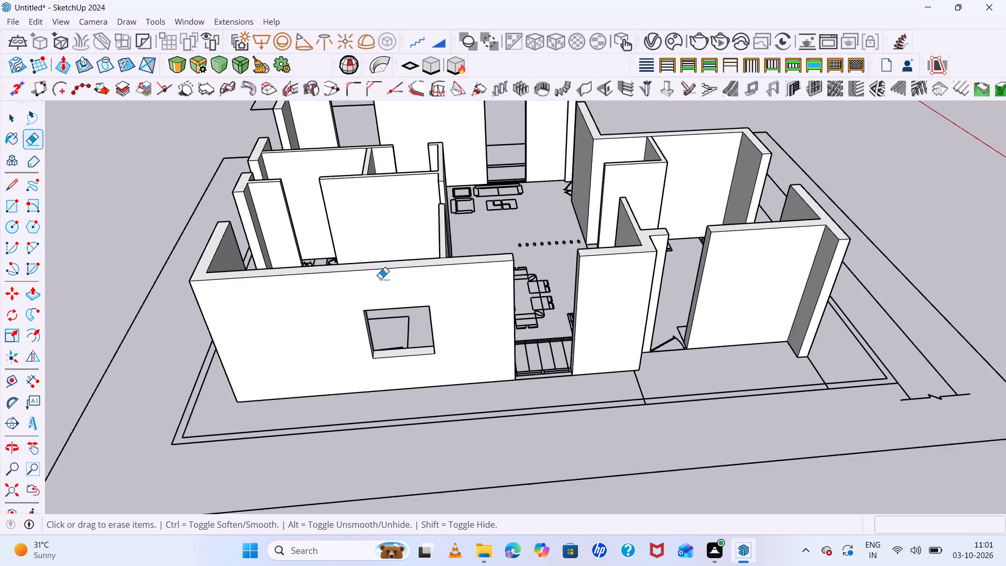
{"action": "middle_click_drag", "start_coordinate": [424, 378], "coordinate": [60, 389]}
{"action": "middle_click_drag", "start_coordinate": [349, 317], "coordinate": [171, 323]}
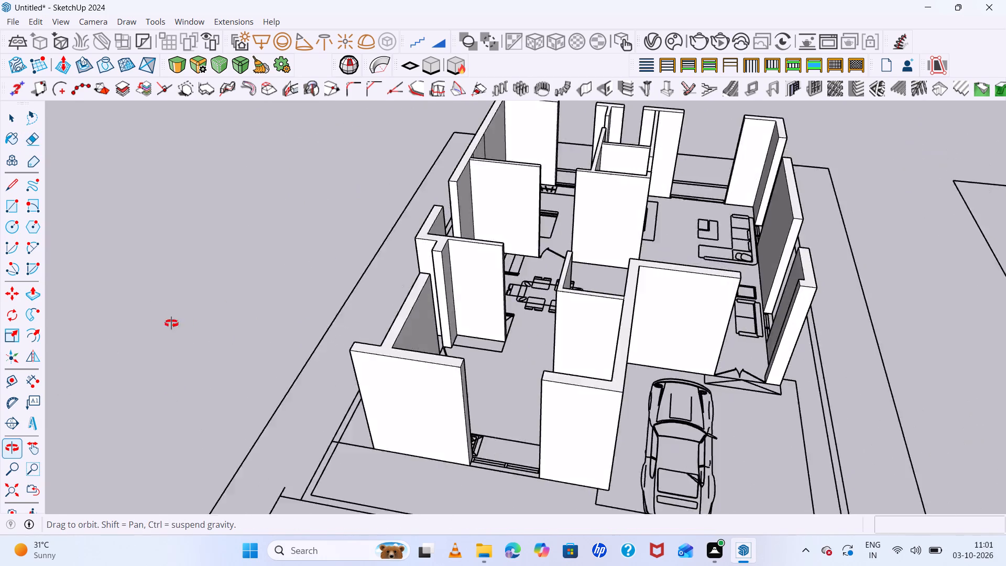
{"action": "middle_click_drag", "start_coordinate": [171, 323], "coordinate": [24, 306]}
{"action": "scroll", "coordinate": [585, 161], "scroll_direction": "down", "scroll_amount": 6}
{"action": "middle_click_drag", "start_coordinate": [545, 266], "coordinate": [341, 251]}
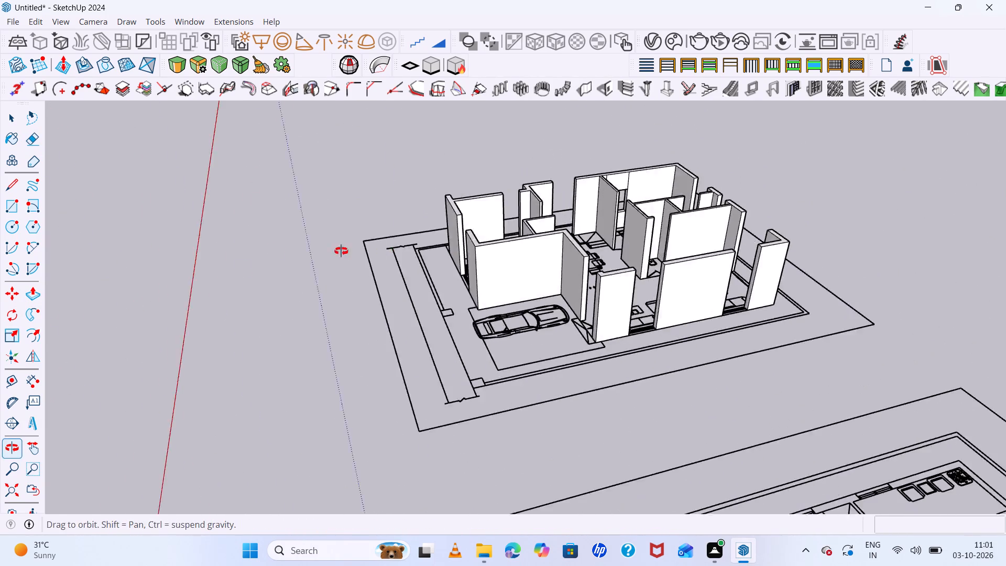
{"action": "middle_click_drag", "start_coordinate": [341, 251], "coordinate": [268, 249]}
{"action": "scroll", "coordinate": [757, 211], "scroll_direction": "up", "scroll_amount": 14}
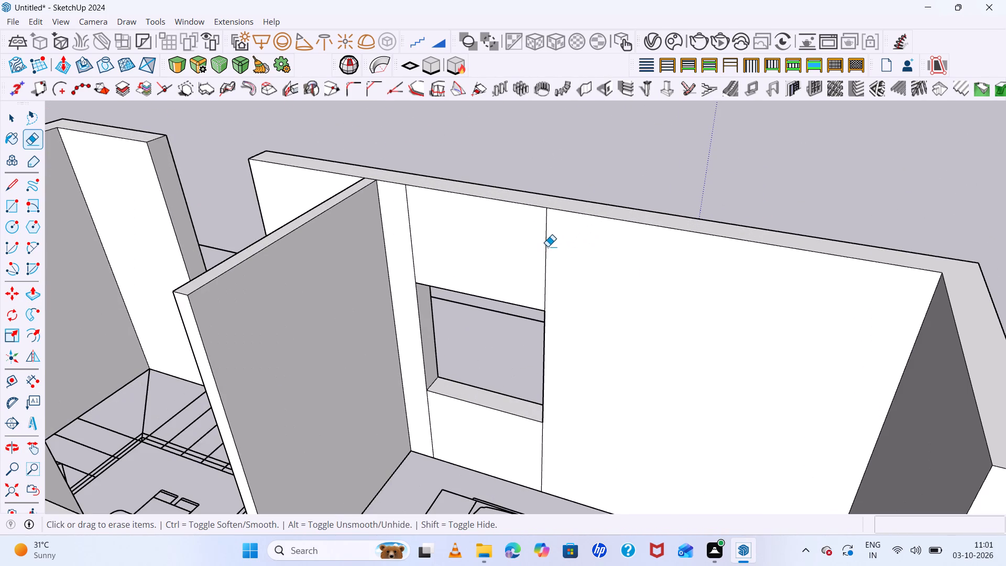
{"action": "left_click", "coordinate": [548, 246]}
{"action": "left_click", "coordinate": [407, 204]}
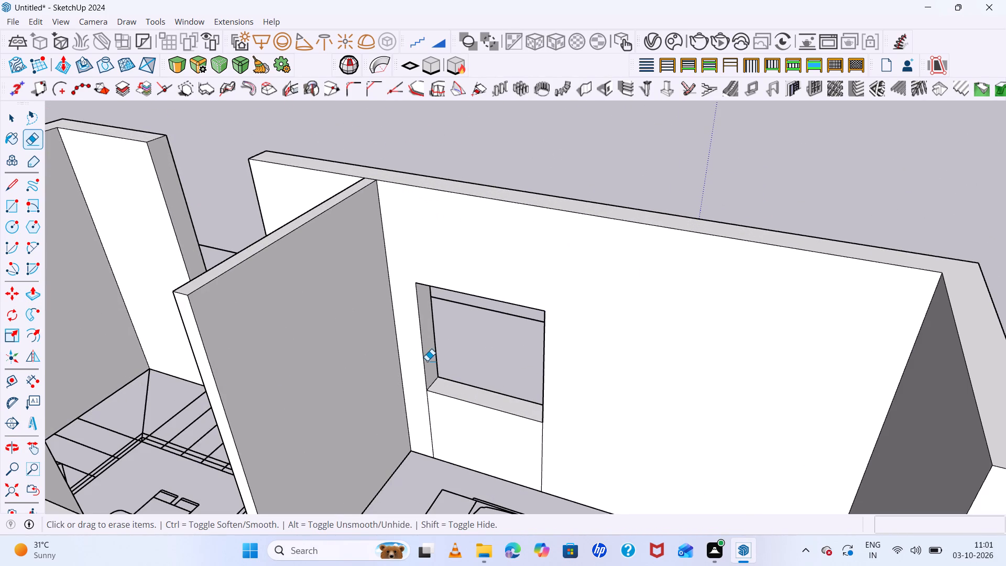
{"action": "left_click", "coordinate": [432, 427]}
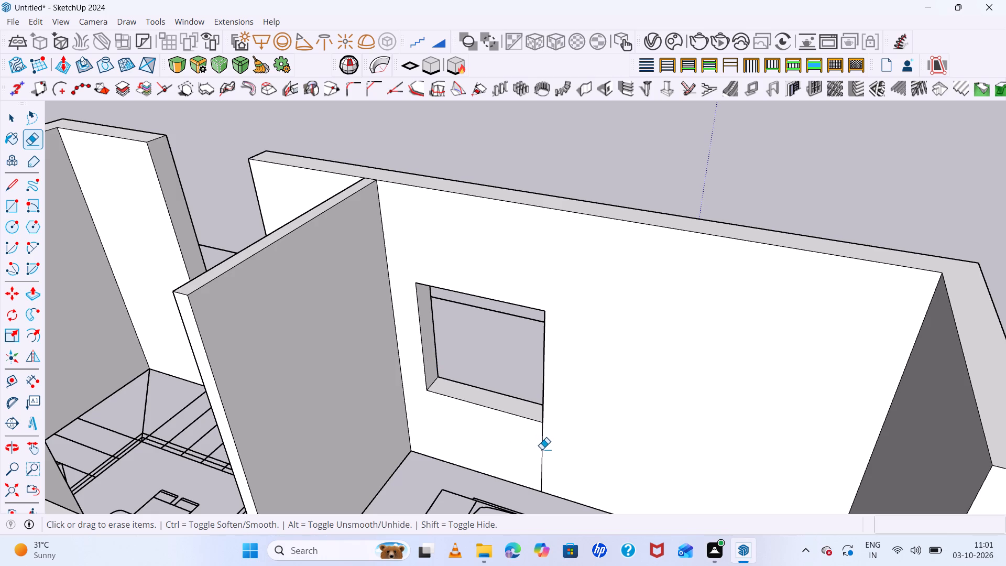
{"action": "left_click", "coordinate": [542, 449]}
{"action": "scroll", "coordinate": [483, 282], "scroll_direction": "down", "scroll_amount": 15}
{"action": "middle_click_drag", "start_coordinate": [504, 346], "coordinate": [630, 333]}
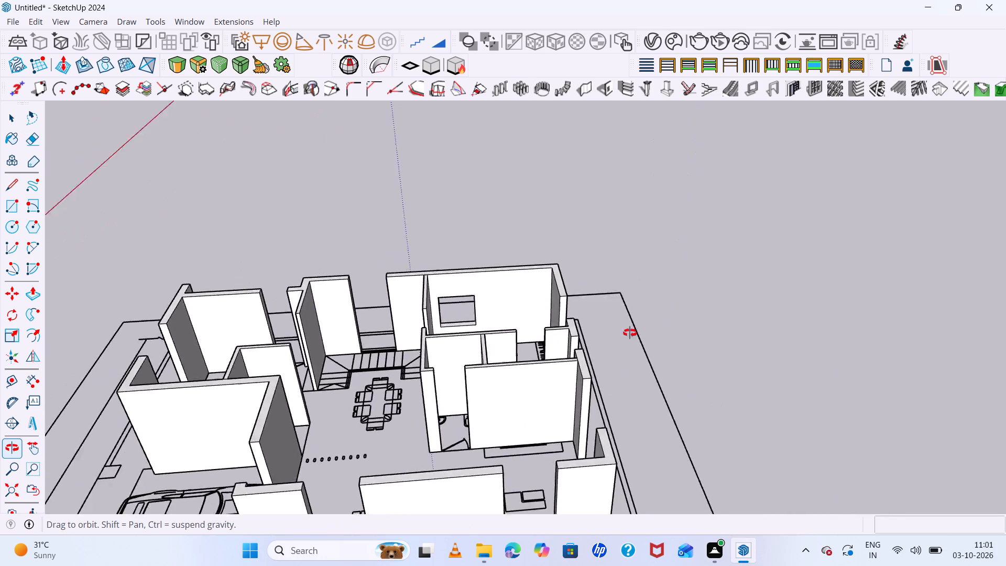
Draw a 4' by 9" rectangle across the wall gap at the bedroom's wardrobe-side window.
{"action": "middle_click_drag", "start_coordinate": [630, 333], "coordinate": [186, 313]}
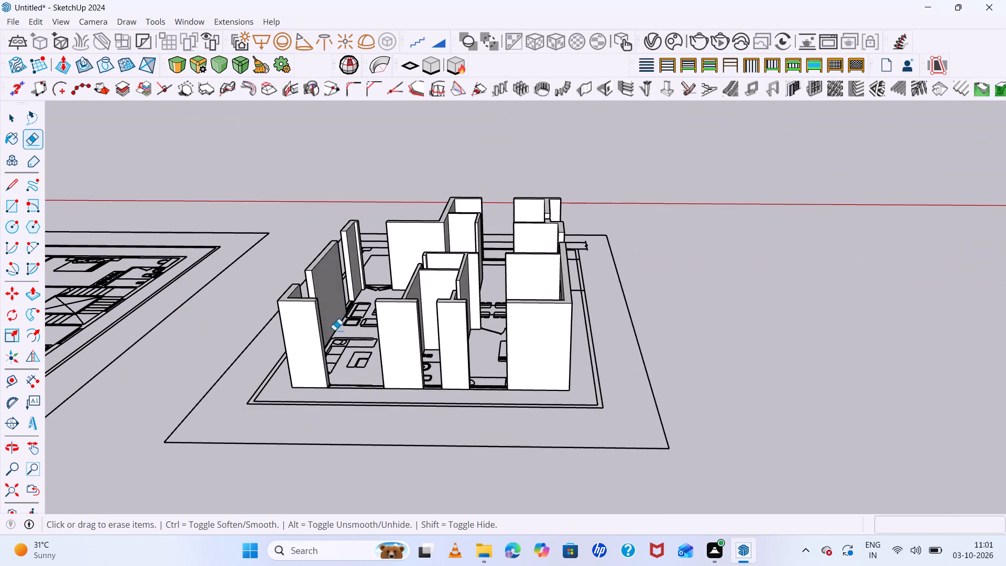
{"action": "scroll", "coordinate": [600, 371], "scroll_direction": "up", "scroll_amount": 13}
{"action": "middle_click_drag", "start_coordinate": [402, 412], "coordinate": [443, 508]}
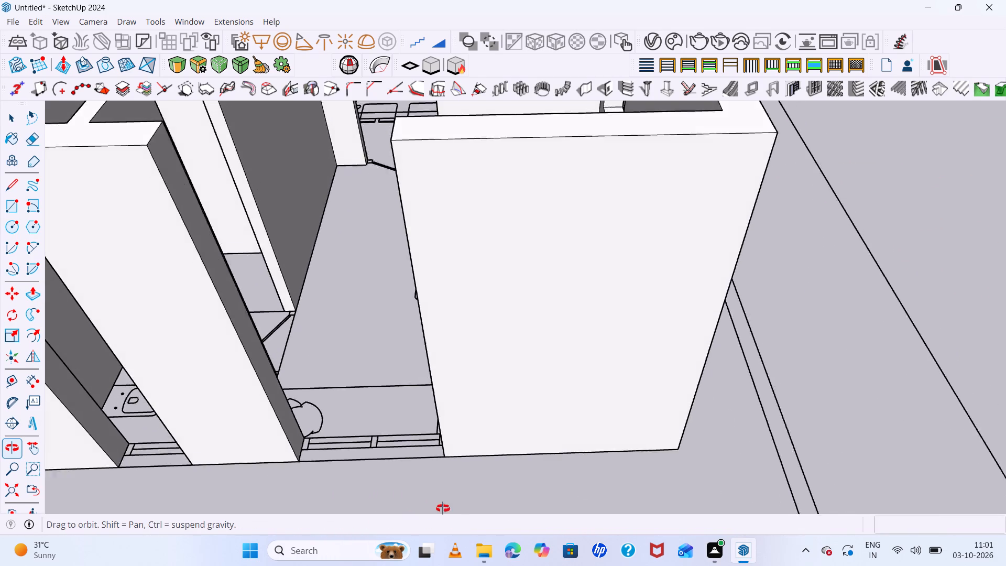
{"action": "middle_click_drag", "start_coordinate": [443, 508], "coordinate": [467, 465]}
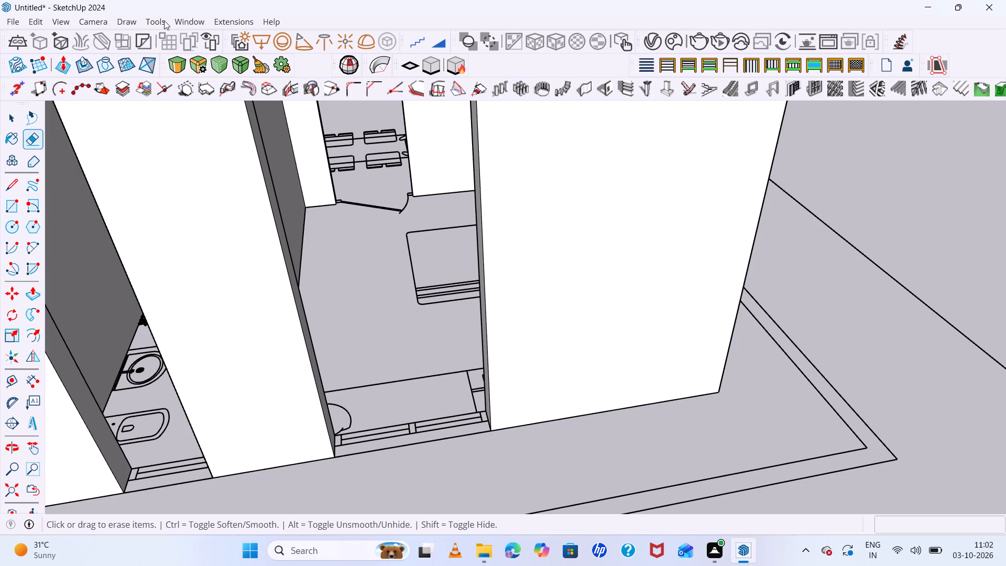
{"action": "scroll", "coordinate": [395, 222], "scroll_direction": "down", "scroll_amount": 9}
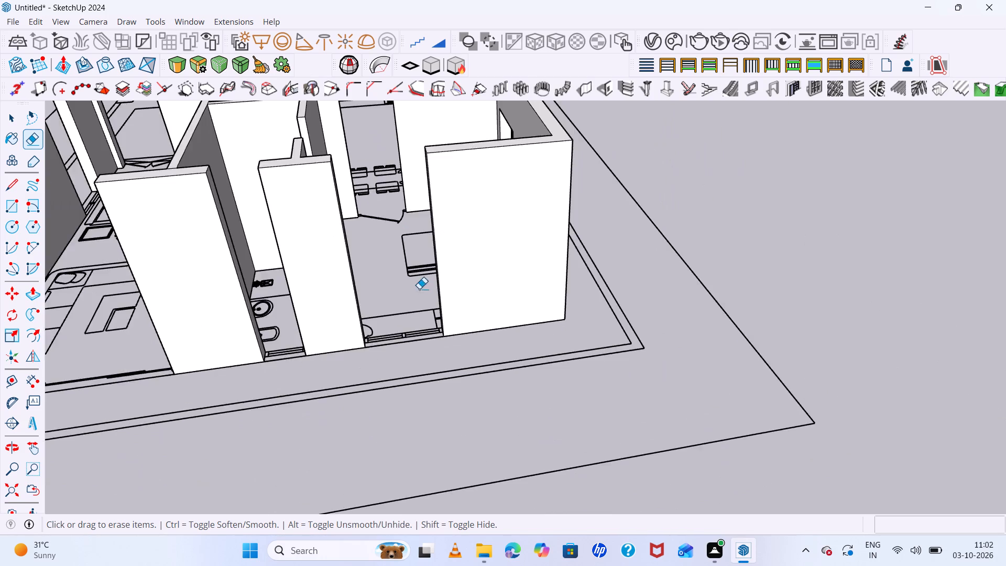
{"action": "scroll", "coordinate": [419, 289], "scroll_direction": "down", "scroll_amount": 3}
{"action": "scroll", "coordinate": [432, 317], "scroll_direction": "up", "scroll_amount": 1}
{"action": "middle_click_drag", "start_coordinate": [434, 315], "coordinate": [418, 281]}
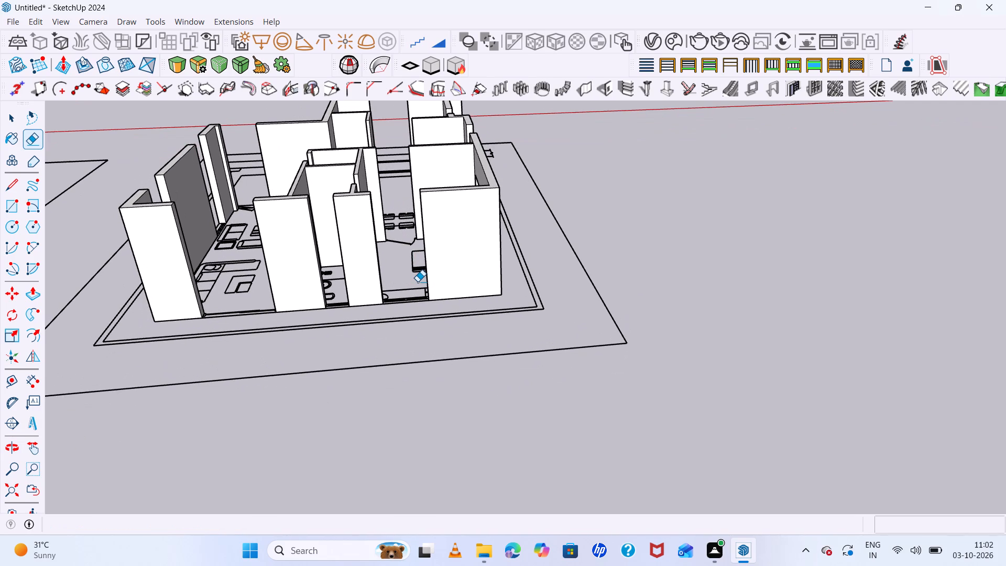
{"action": "key", "text": "space"}
{"action": "scroll", "coordinate": [421, 300], "scroll_direction": "up", "scroll_amount": 10}
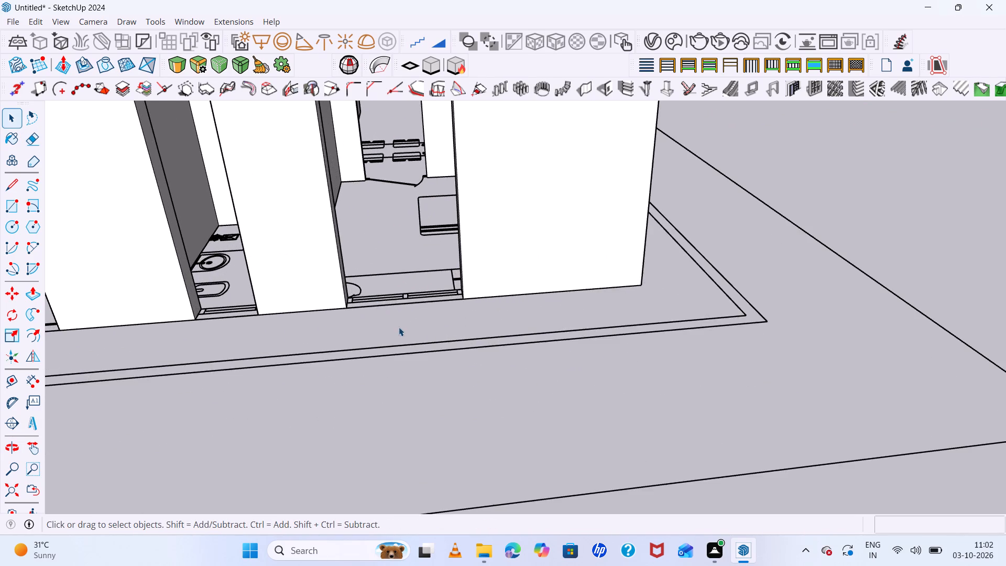
{"action": "middle_click_drag", "start_coordinate": [399, 327], "coordinate": [386, 356]}
{"action": "scroll", "coordinate": [385, 352], "scroll_direction": "up", "scroll_amount": 6}
{"action": "key", "text": "r"}
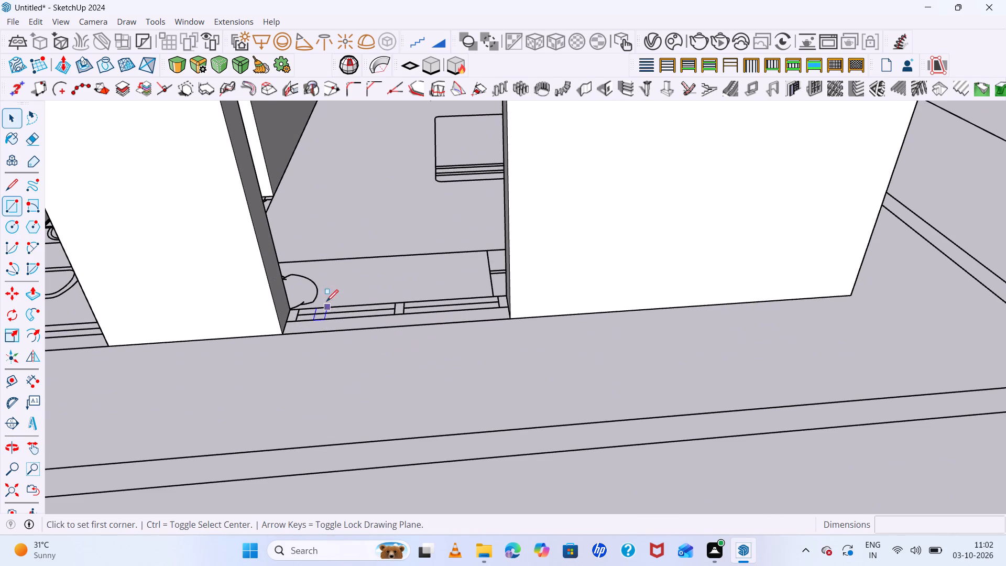
{"action": "scroll", "coordinate": [323, 298], "scroll_direction": "up", "scroll_amount": 6}
{"action": "left_click", "coordinate": [230, 382]}
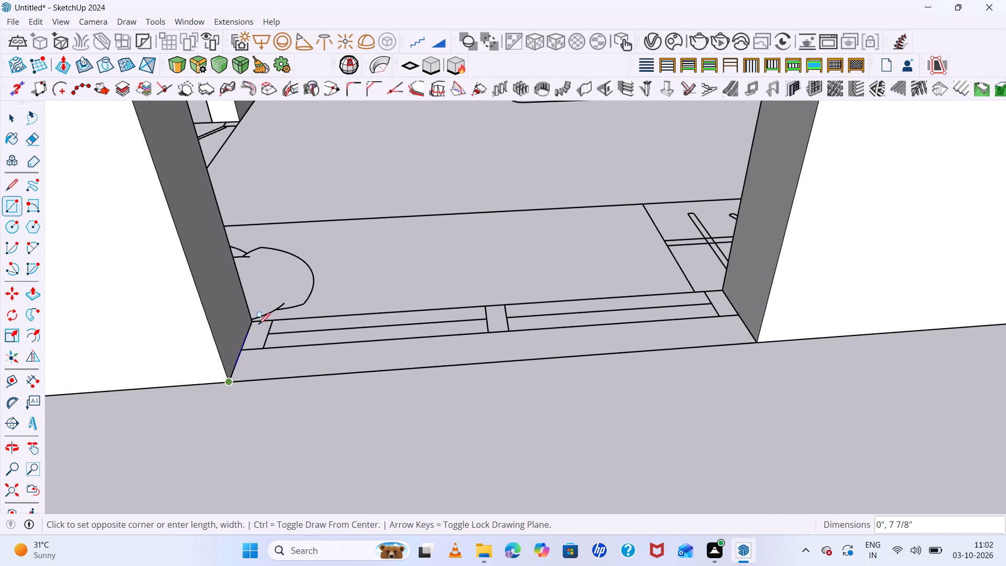
{"action": "left_click", "coordinate": [254, 323]}
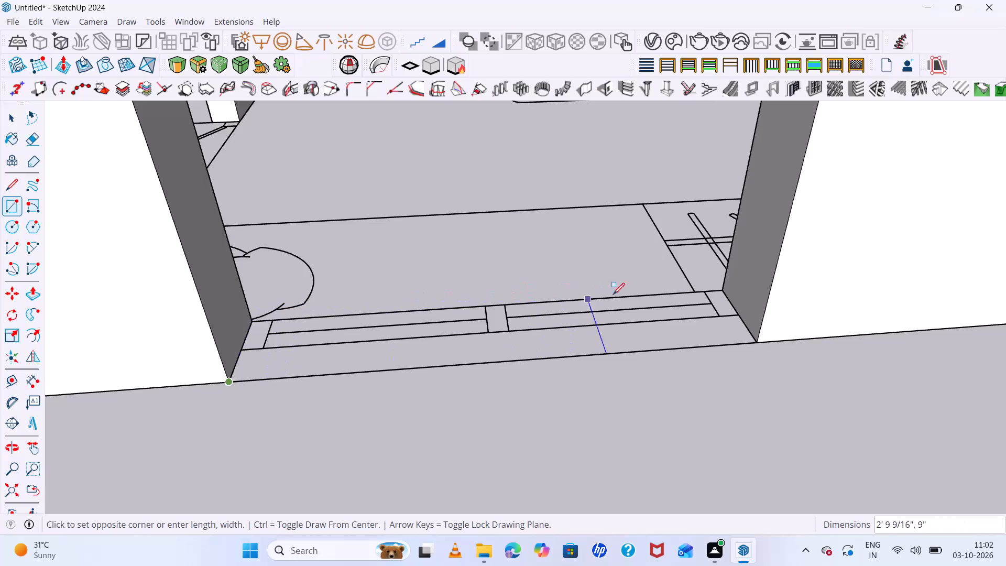
{"action": "left_click", "coordinate": [725, 290]}
Push/Pull the rectangle up 3' to form the sill wall of the wardrobe-side window.
{"action": "key", "text": "p"}
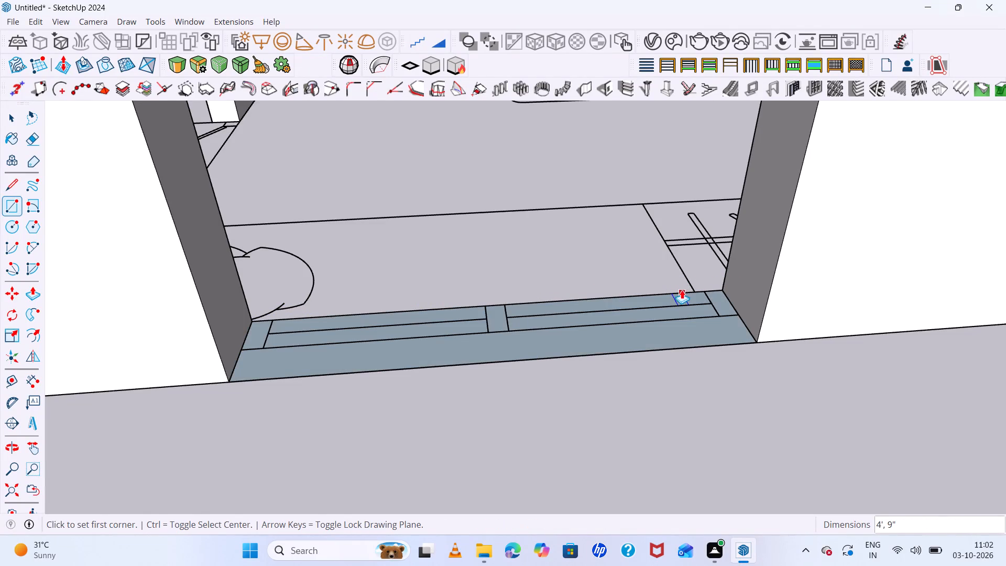
{"action": "left_click", "coordinate": [655, 328]}
{"action": "type", "text": "3'"}
{"action": "key", "text": "Return"}
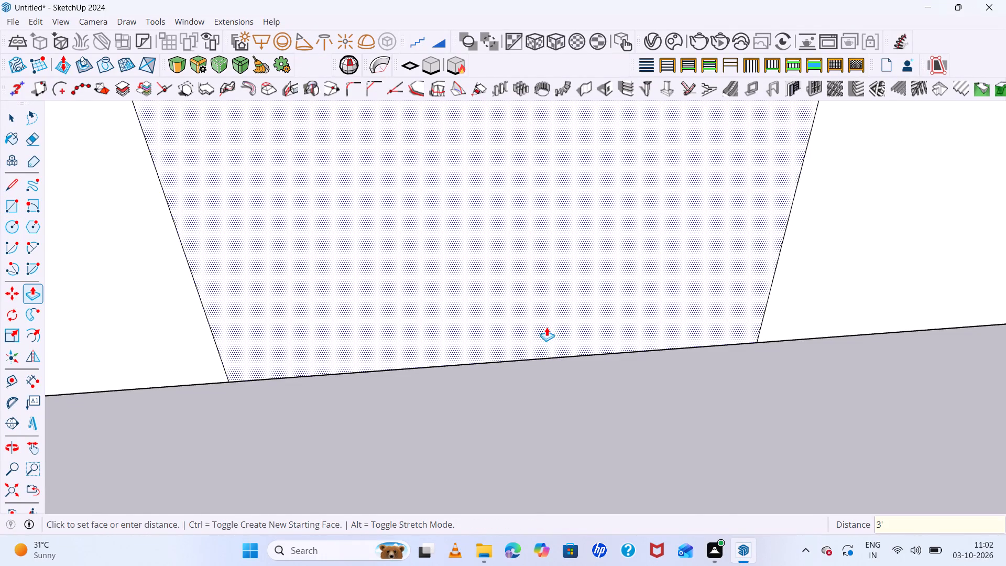
Copy the new sill wall's top face 7' straight up to the top of the wardrobe-side window opening.
{"action": "scroll", "coordinate": [534, 342], "scroll_direction": "down", "scroll_amount": 14}
{"action": "scroll", "coordinate": [564, 385], "scroll_direction": "down", "scroll_amount": 7}
{"action": "middle_click_drag", "start_coordinate": [688, 426], "coordinate": [628, 363]}
{"action": "scroll", "coordinate": [592, 341], "scroll_direction": "up", "scroll_amount": 6}
{"action": "key", "text": "space"}
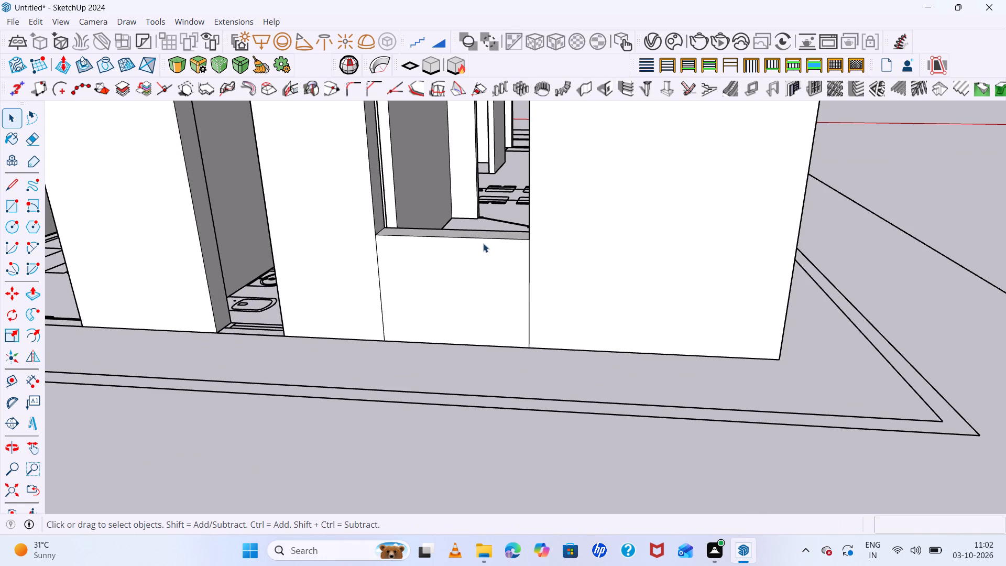
{"action": "middle_click_drag", "start_coordinate": [490, 248], "coordinate": [517, 320]}
{"action": "scroll", "coordinate": [506, 304], "scroll_direction": "up", "scroll_amount": 3}
{"action": "left_click", "coordinate": [506, 303]}
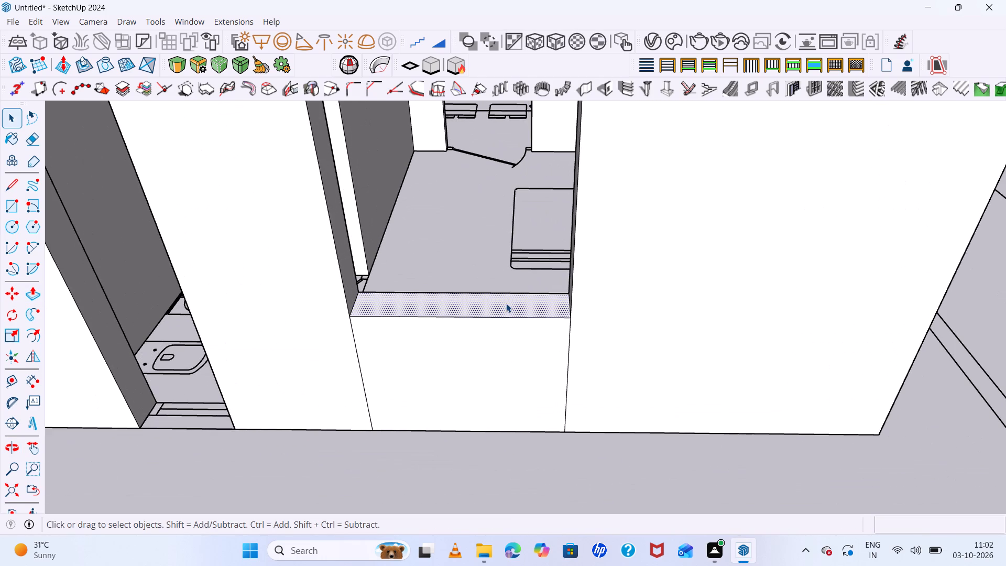
{"action": "key", "text": "m"}
{"action": "left_click", "coordinate": [570, 318]}
{"action": "scroll", "coordinate": [570, 293], "scroll_direction": "down", "scroll_amount": 8}
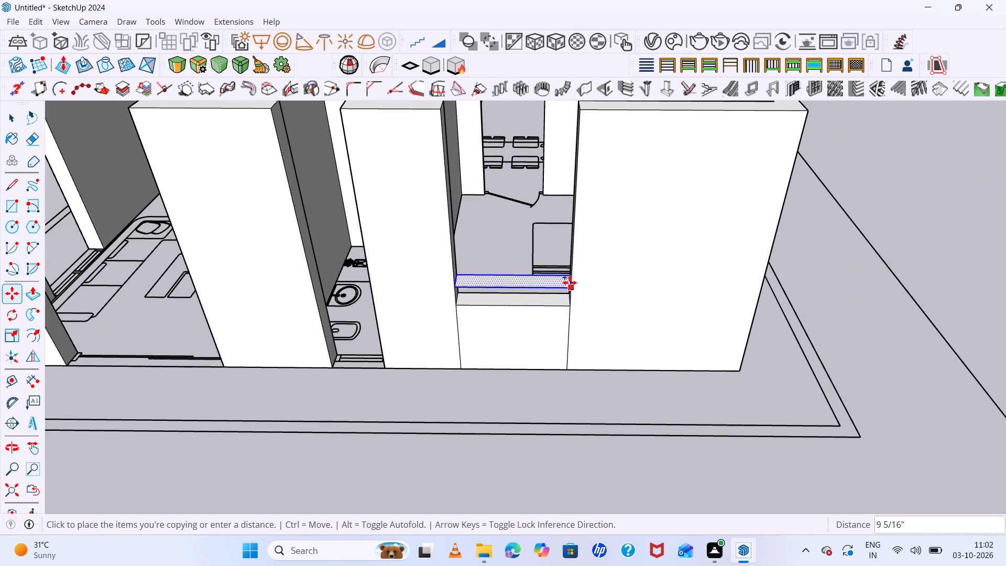
{"action": "left_click", "coordinate": [582, 111]}
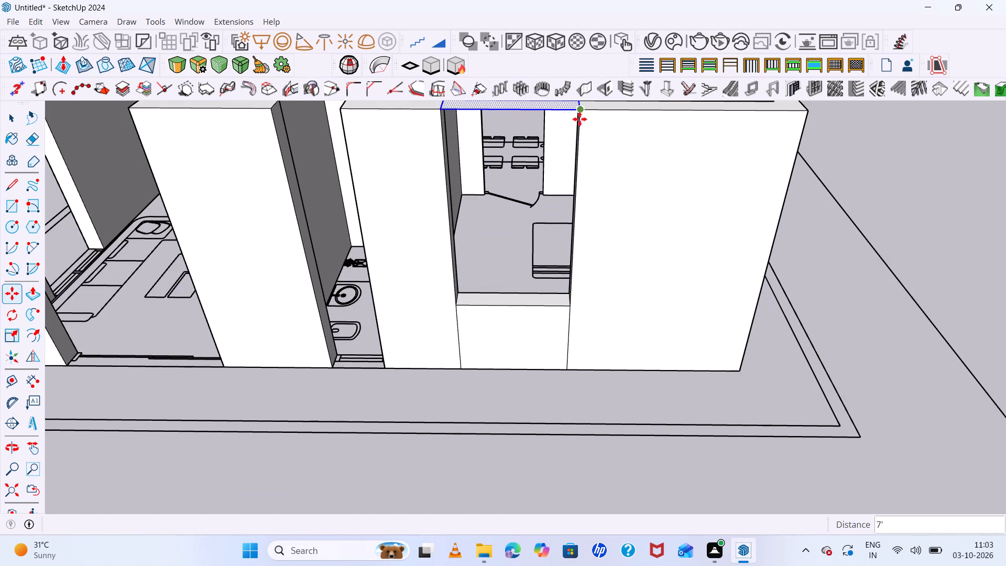
Push the copied top face down by 3' to form the wall above the wardrobe-side window.
{"action": "scroll", "coordinate": [641, 504], "scroll_direction": "down", "scroll_amount": 6}
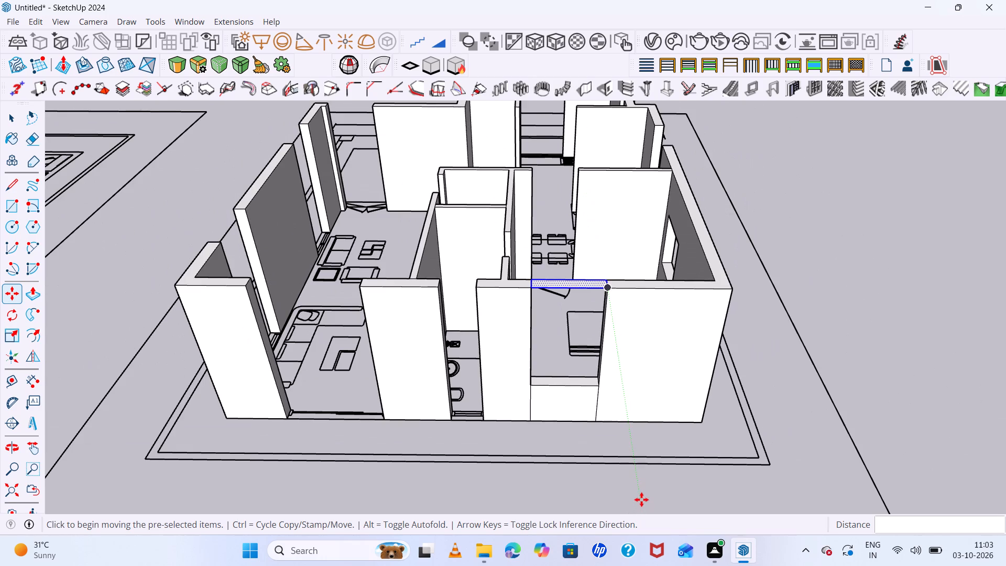
{"action": "scroll", "coordinate": [603, 306], "scroll_direction": "up", "scroll_amount": 9}
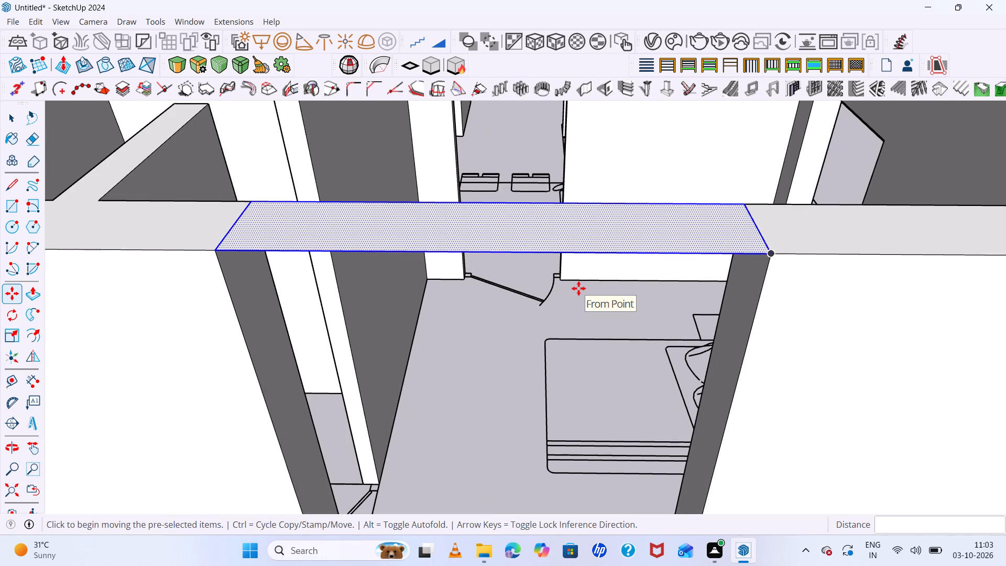
{"action": "key", "text": "p"}
{"action": "left_click", "coordinate": [586, 242]}
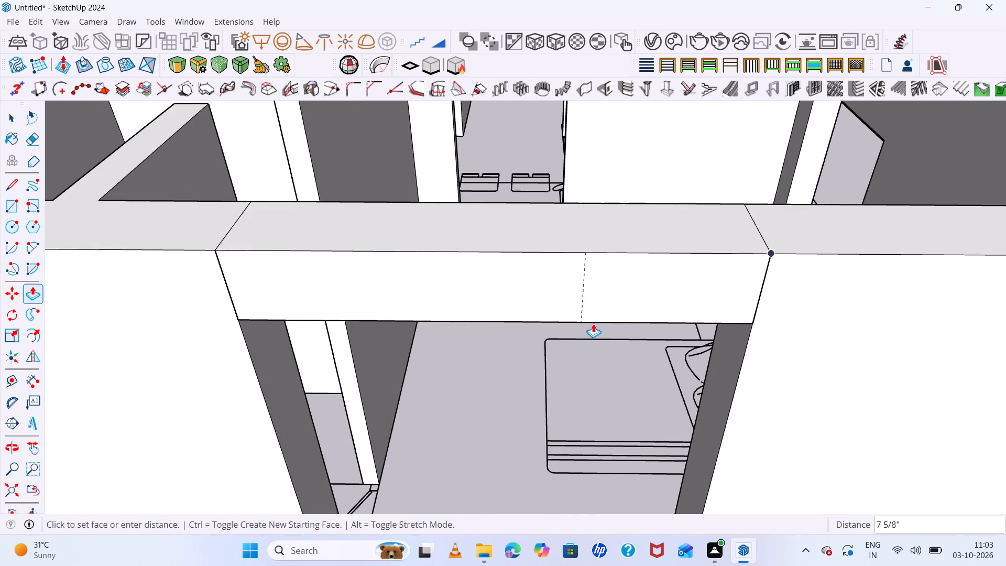
{"action": "type", "text": "3'"}
{"action": "key", "text": "Return"}
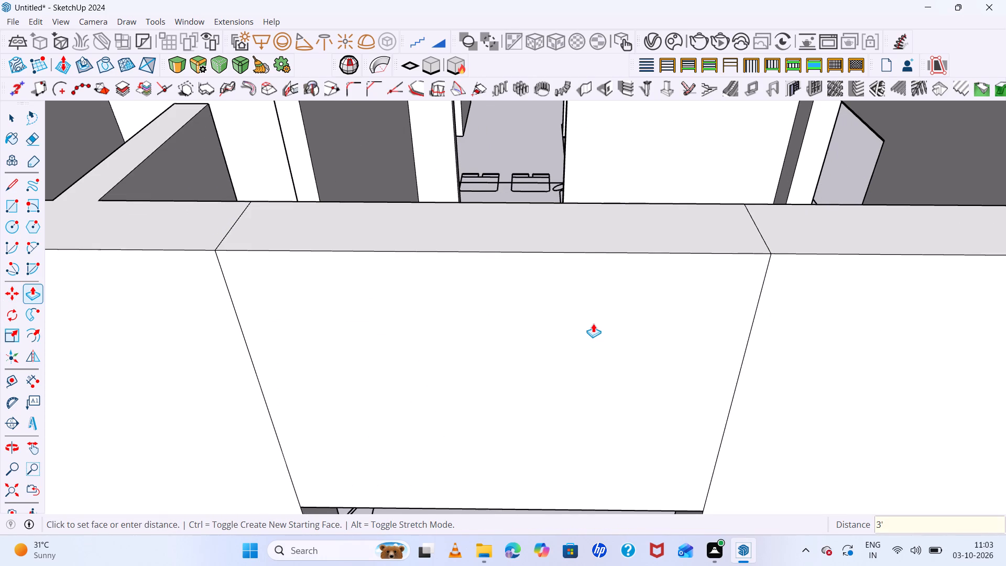
Erase the seam edges above and below the wardrobe-side window on the exterior face and across the wall top.
{"action": "key", "text": "space"}
{"action": "scroll", "coordinate": [613, 383], "scroll_direction": "down", "scroll_amount": 10}
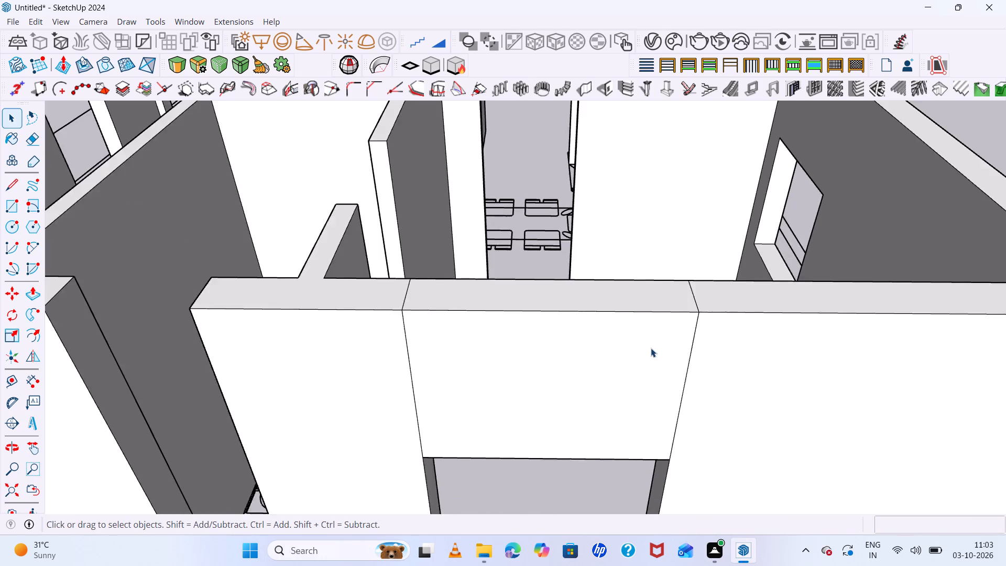
{"action": "scroll", "coordinate": [651, 348], "scroll_direction": "down", "scroll_amount": 9}
{"action": "middle_click_drag", "start_coordinate": [690, 407], "coordinate": [474, 295]}
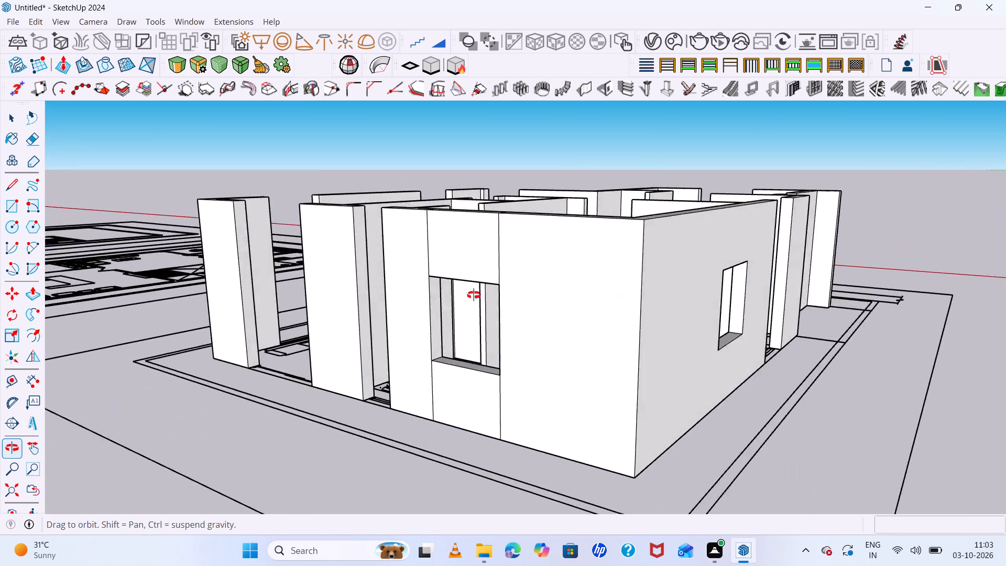
{"action": "middle_click_drag", "start_coordinate": [474, 295], "coordinate": [552, 306]}
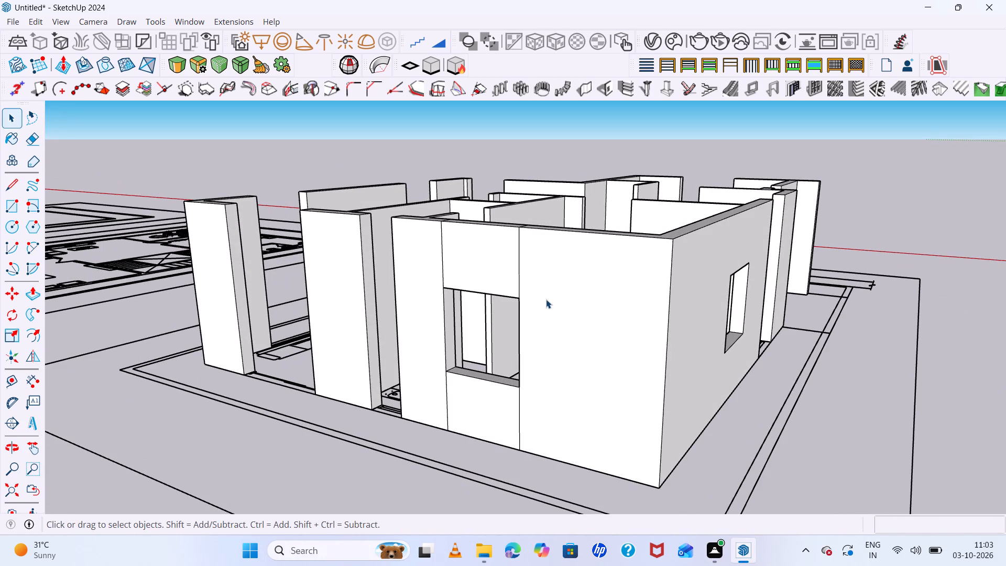
{"action": "key", "text": "e"}
{"action": "left_click", "coordinate": [518, 271]}
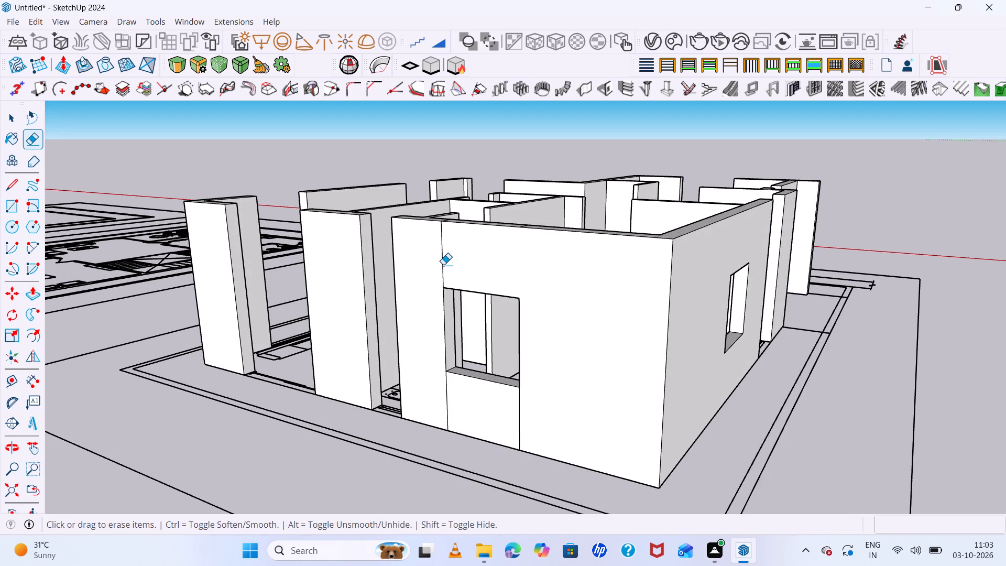
{"action": "left_click", "coordinate": [443, 265]}
{"action": "left_click", "coordinate": [520, 417]}
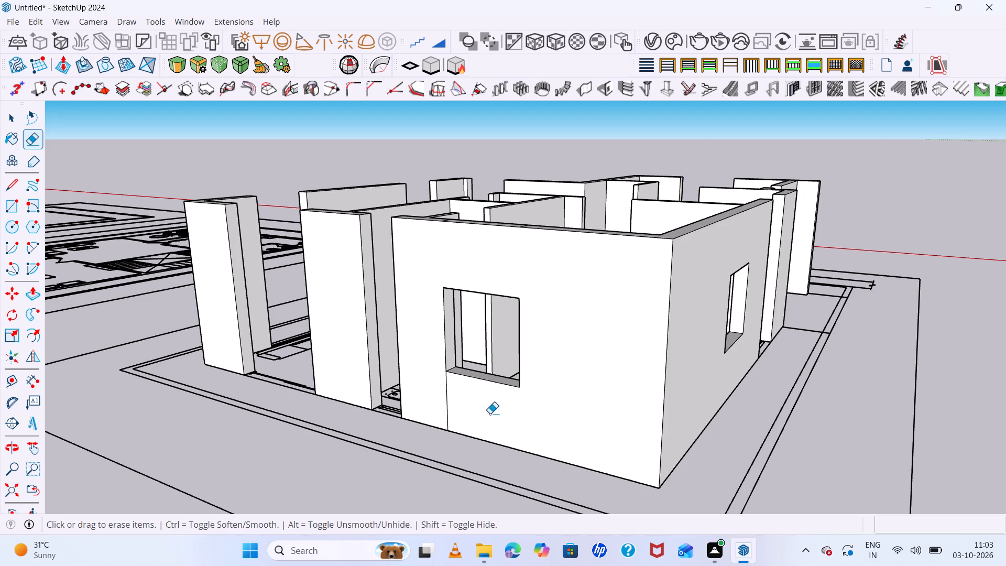
{"action": "left_click", "coordinate": [447, 403]}
{"action": "middle_click_drag", "start_coordinate": [589, 366], "coordinate": [629, 541]}
{"action": "scroll", "coordinate": [559, 349], "scroll_direction": "up", "scroll_amount": 5}
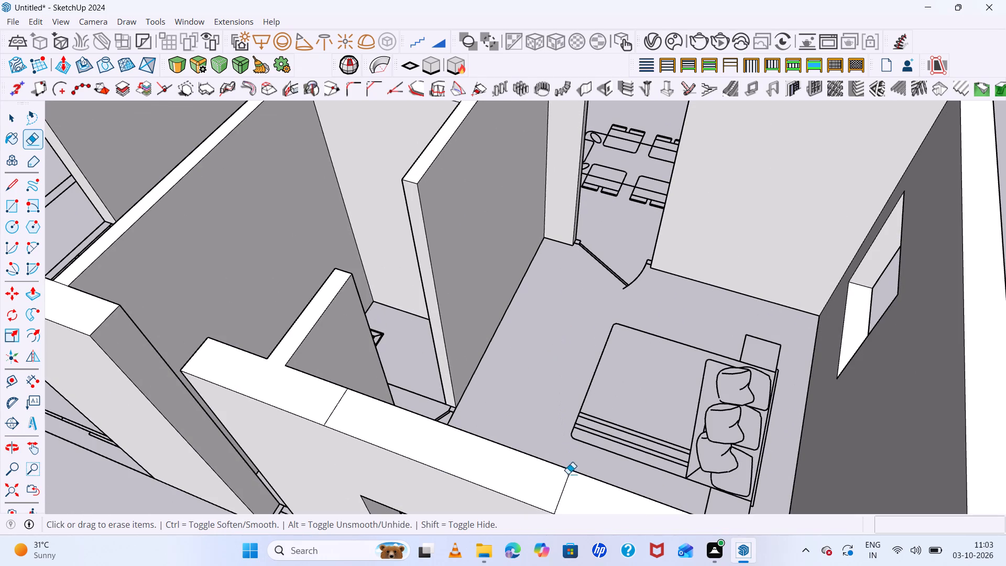
{"action": "left_click", "coordinate": [566, 485]}
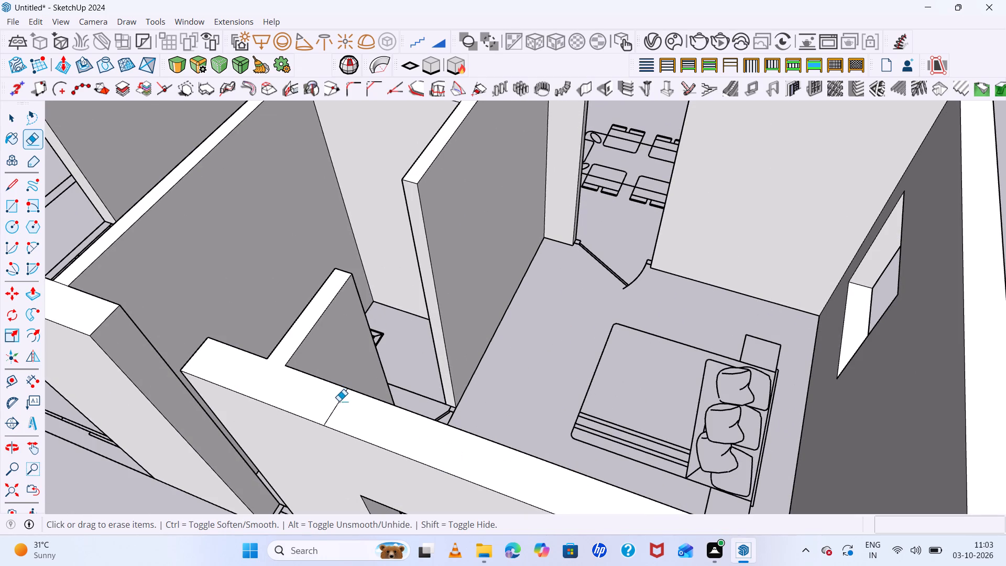
{"action": "left_click", "coordinate": [339, 401]}
Erase the four vertical seam edges above and below the wardrobe-side window on the interior wall face.
{"action": "scroll", "coordinate": [484, 369], "scroll_direction": "down", "scroll_amount": 6}
{"action": "middle_click_drag", "start_coordinate": [513, 354], "coordinate": [358, 510]}
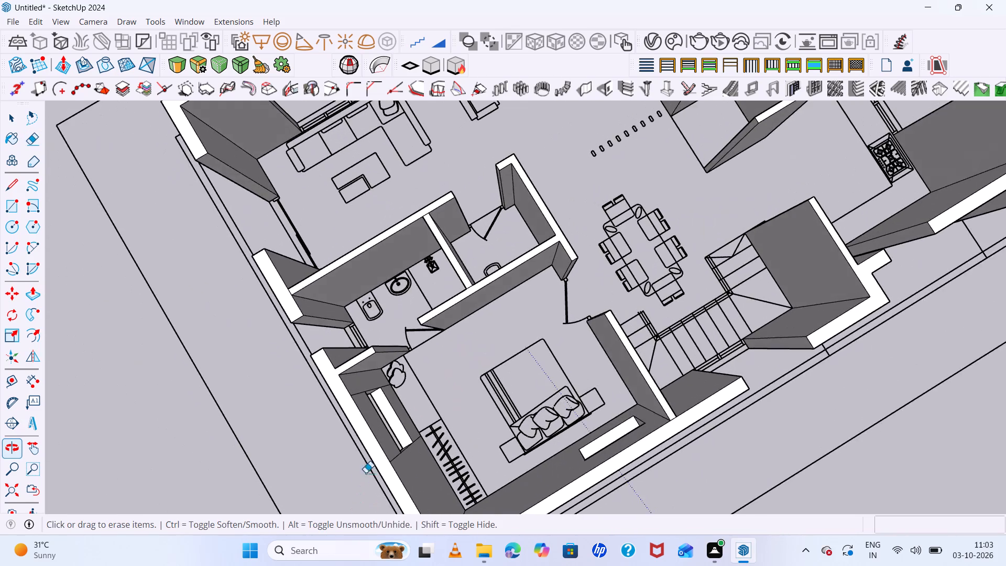
{"action": "scroll", "coordinate": [429, 448], "scroll_direction": "up", "scroll_amount": 10}
{"action": "left_click", "coordinate": [406, 432]}
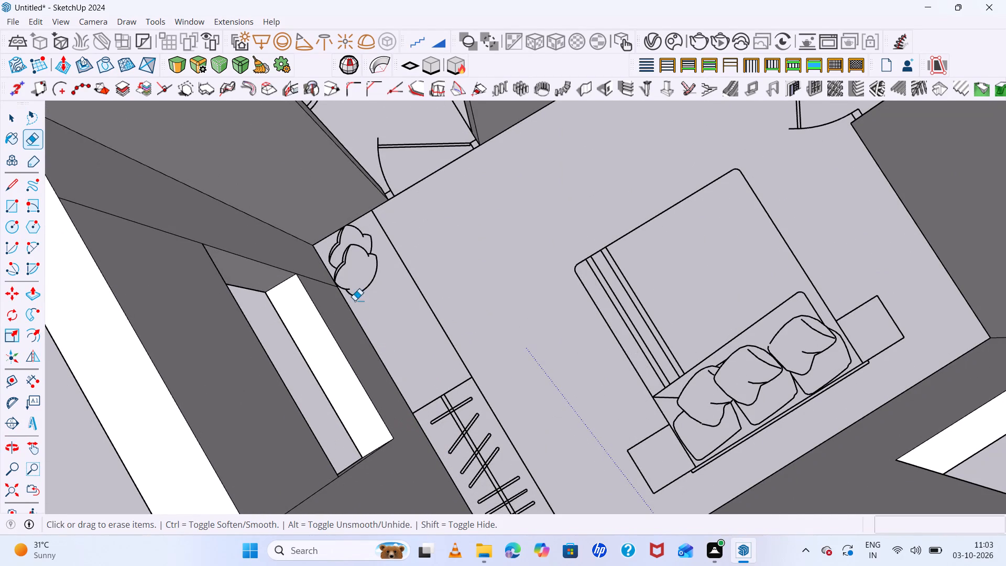
{"action": "left_click", "coordinate": [319, 280]}
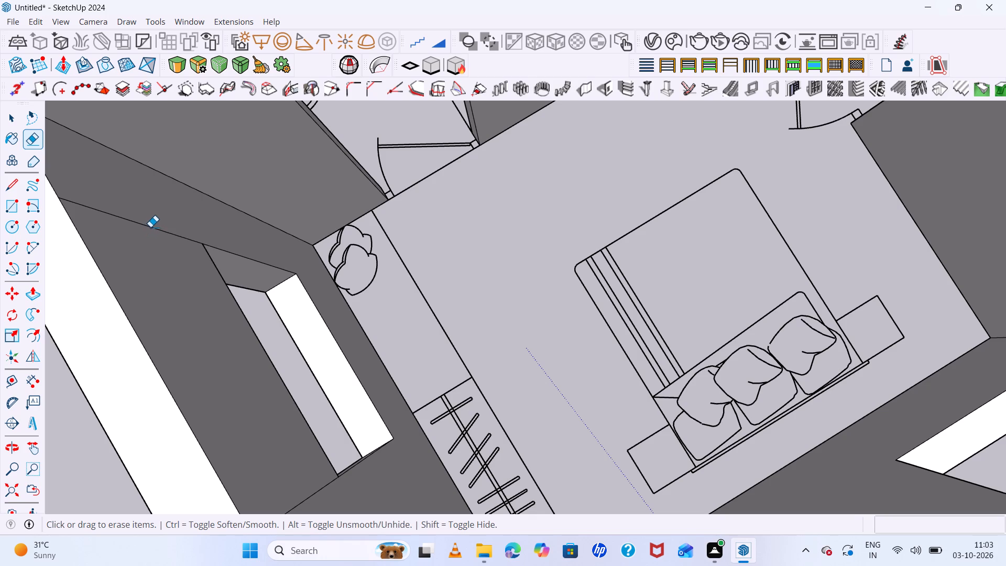
{"action": "left_click", "coordinate": [150, 227]}
{"action": "left_click", "coordinate": [317, 497]}
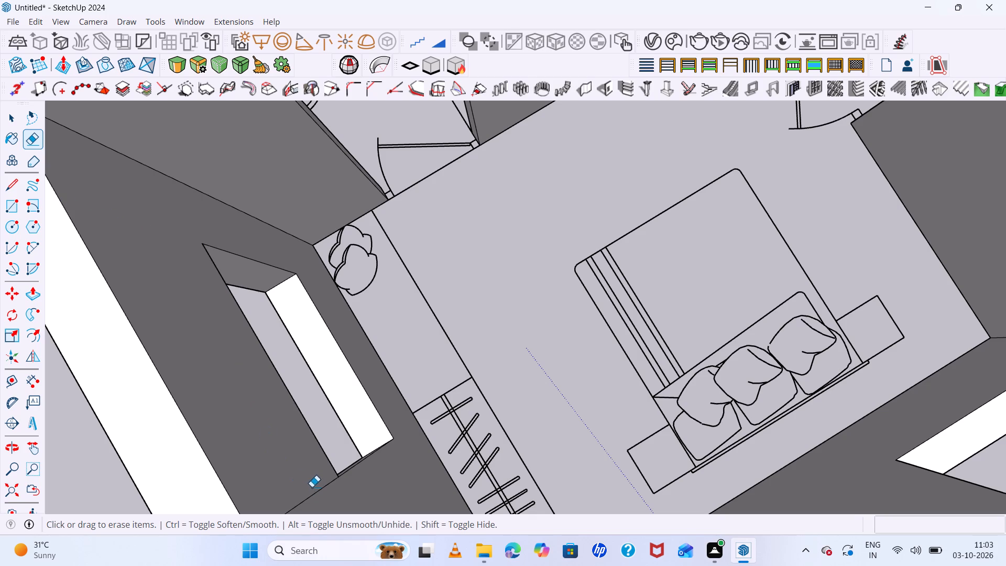
{"action": "left_click", "coordinate": [307, 497]}
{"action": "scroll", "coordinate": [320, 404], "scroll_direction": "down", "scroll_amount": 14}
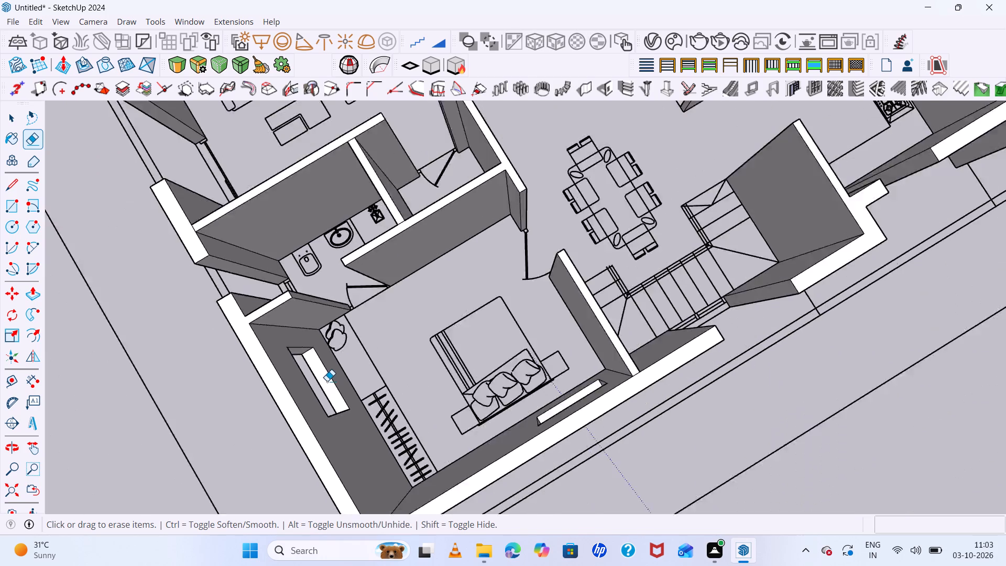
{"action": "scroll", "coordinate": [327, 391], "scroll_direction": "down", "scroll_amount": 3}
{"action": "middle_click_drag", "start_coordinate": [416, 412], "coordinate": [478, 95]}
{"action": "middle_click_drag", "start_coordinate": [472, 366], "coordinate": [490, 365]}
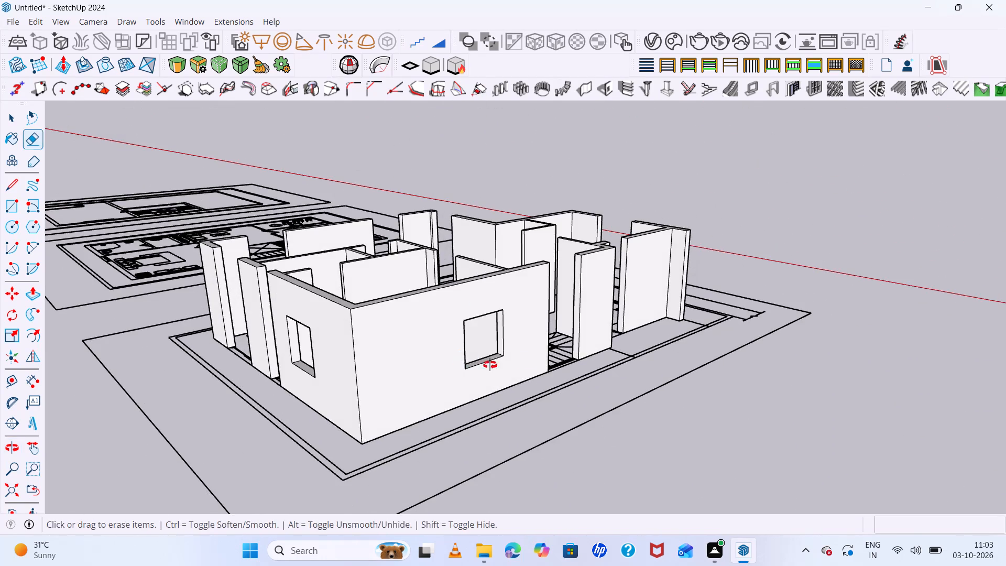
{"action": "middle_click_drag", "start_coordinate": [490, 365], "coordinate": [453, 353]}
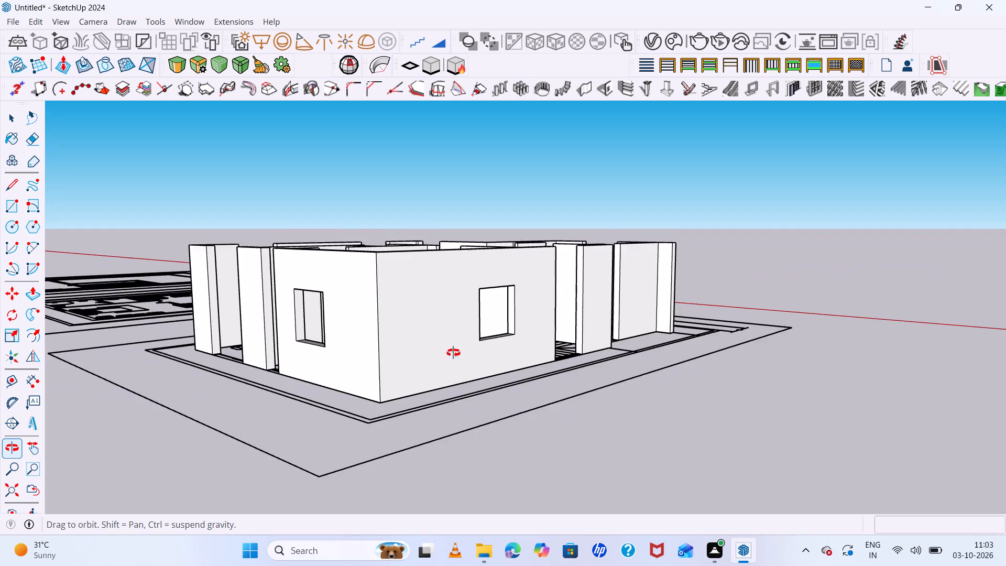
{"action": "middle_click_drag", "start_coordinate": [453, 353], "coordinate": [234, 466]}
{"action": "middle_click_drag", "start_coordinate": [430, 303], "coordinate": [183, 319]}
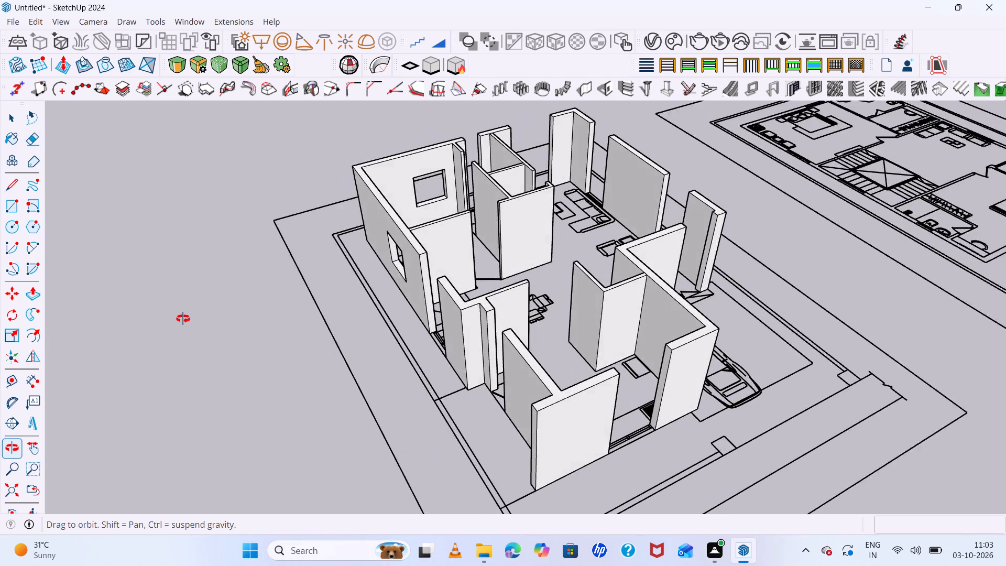
Draw a 9" by 4' rectangle at floor level across the staircase window opening in the exterior wall.
{"action": "middle_click_drag", "start_coordinate": [183, 319], "coordinate": [712, 296]}
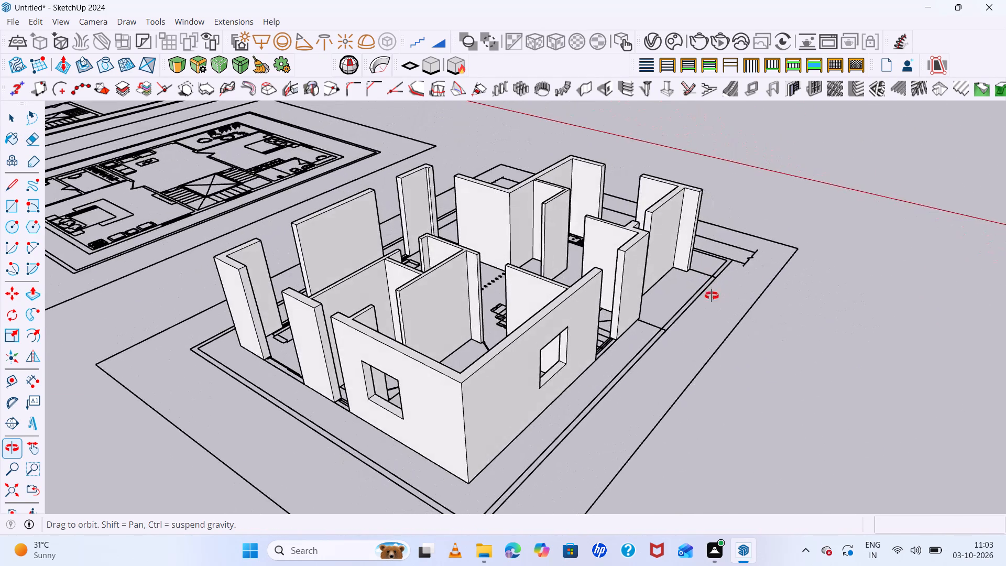
{"action": "middle_click_drag", "start_coordinate": [712, 296], "coordinate": [429, 288]}
{"action": "scroll", "coordinate": [499, 379], "scroll_direction": "up", "scroll_amount": 11}
{"action": "middle_click_drag", "start_coordinate": [510, 362], "coordinate": [511, 364]}
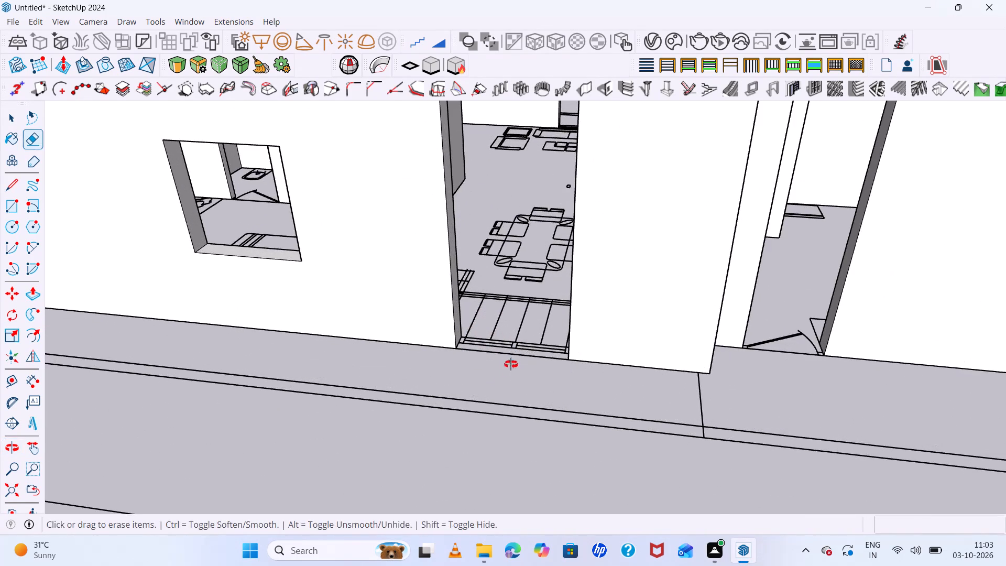
{"action": "middle_click_drag", "start_coordinate": [511, 364], "coordinate": [524, 414]}
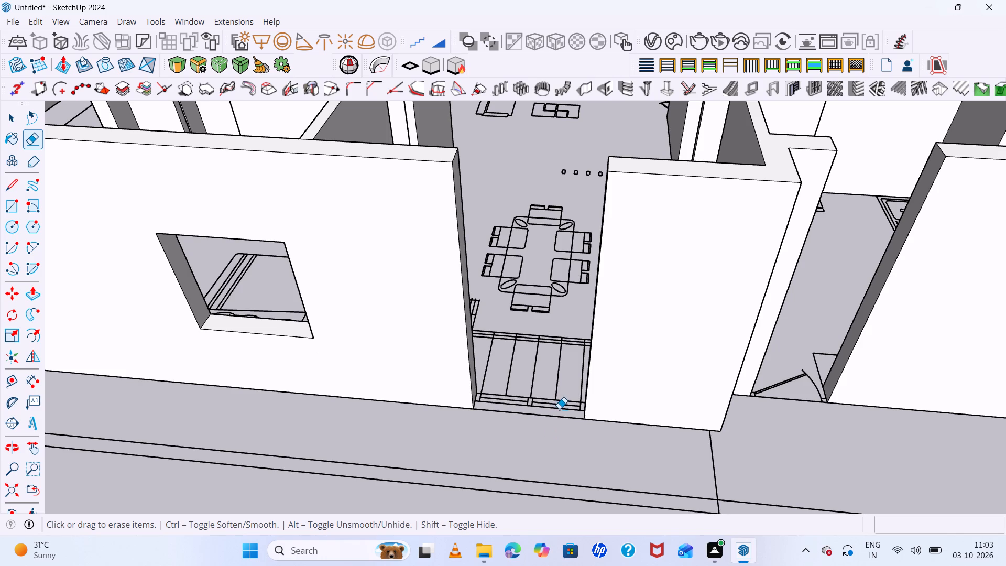
{"action": "scroll", "coordinate": [595, 408], "scroll_direction": "up", "scroll_amount": 4}
{"action": "middle_click_drag", "start_coordinate": [492, 453], "coordinate": [518, 485]}
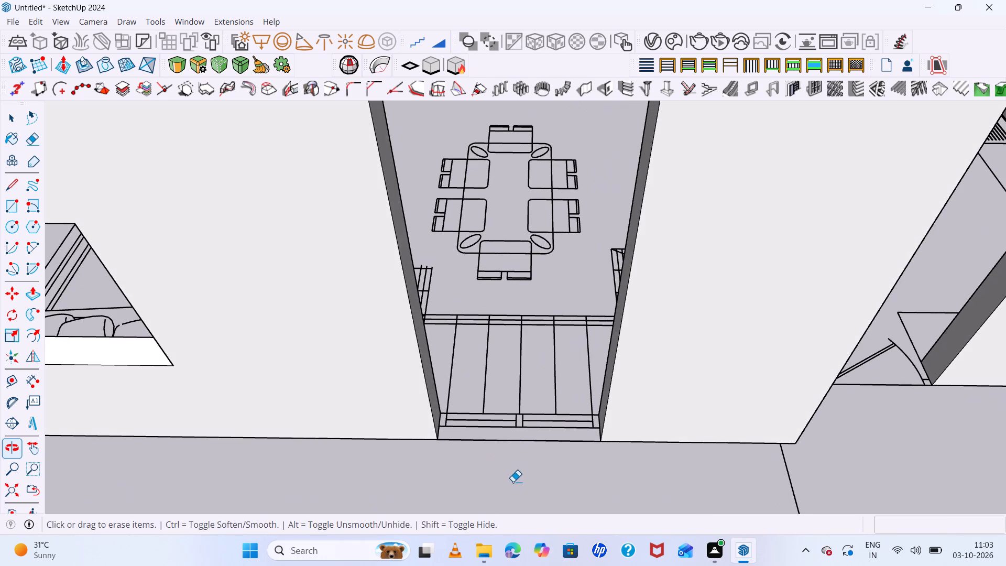
{"action": "key", "text": "r"}
{"action": "scroll", "coordinate": [475, 436], "scroll_direction": "up", "scroll_amount": 5}
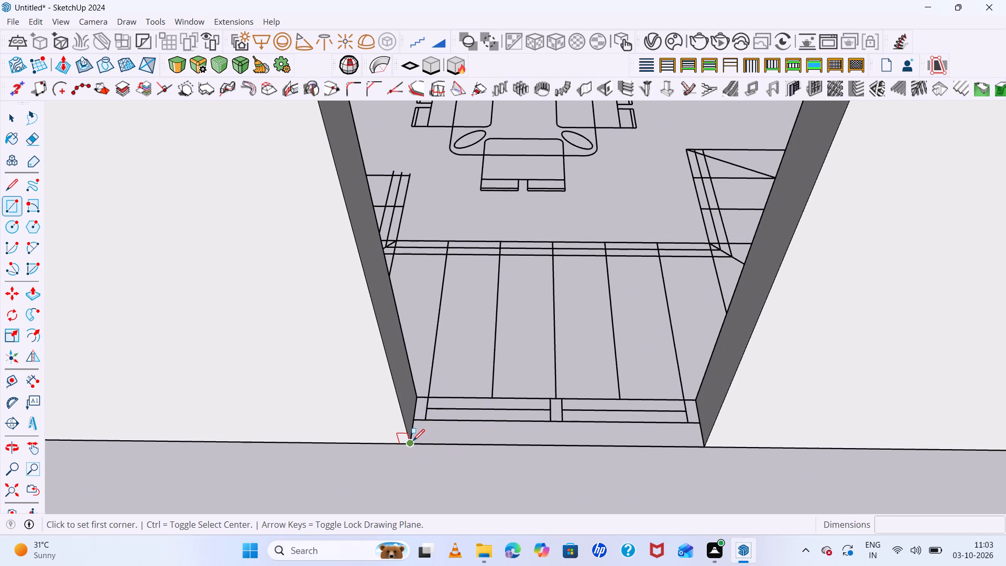
{"action": "left_click", "coordinate": [413, 441]}
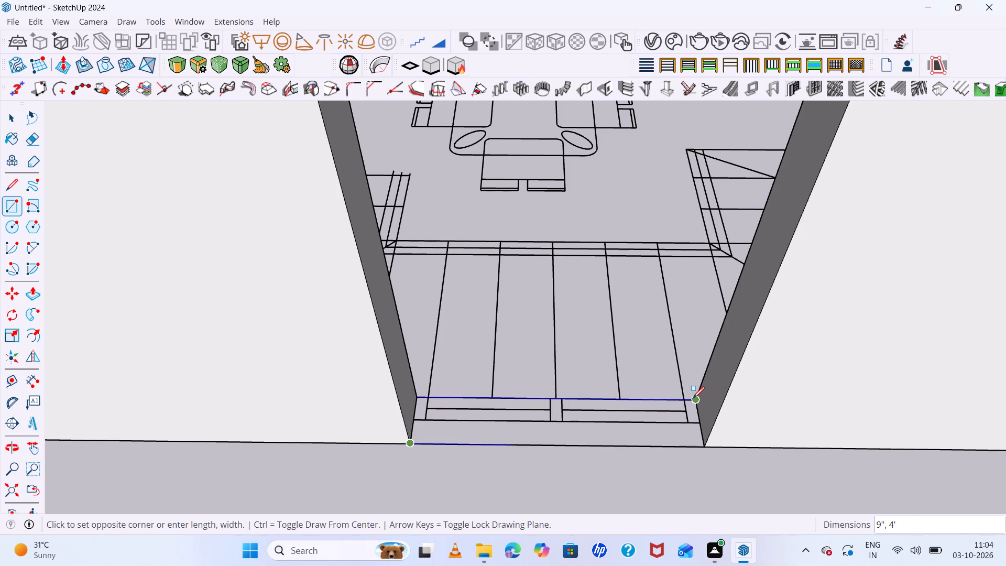
{"action": "left_click", "coordinate": [693, 398]}
Pull the staircase opening's rectangle up 3' to form the sill wall.
{"action": "key", "text": "p"}
{"action": "left_click", "coordinate": [640, 425]}
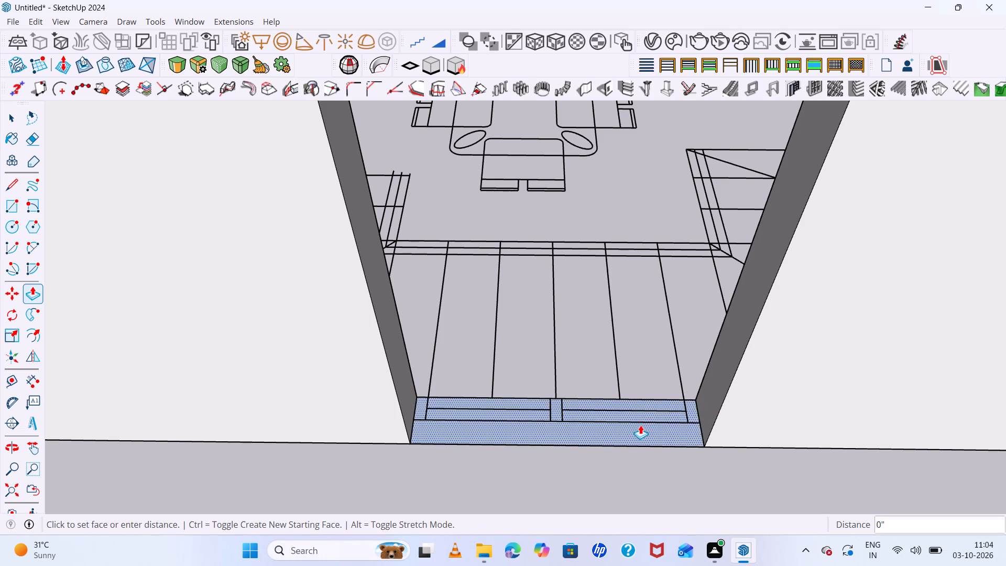
{"action": "type", "text": "3'"}
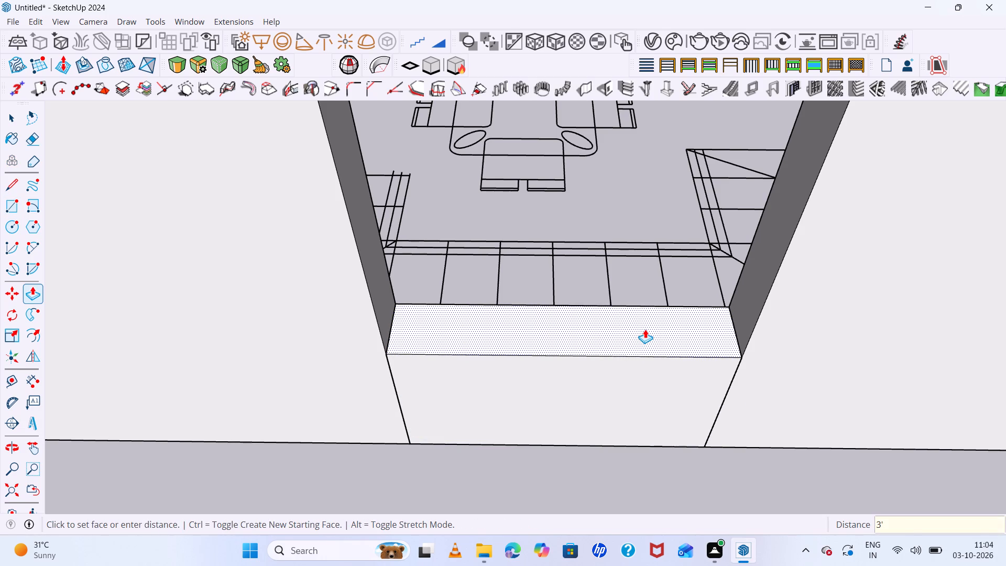
{"action": "key", "text": "Return"}
Copy the staircase sill wall's top face 7' straight up to the top of the opening.
{"action": "scroll", "coordinate": [641, 321], "scroll_direction": "down", "scroll_amount": 13}
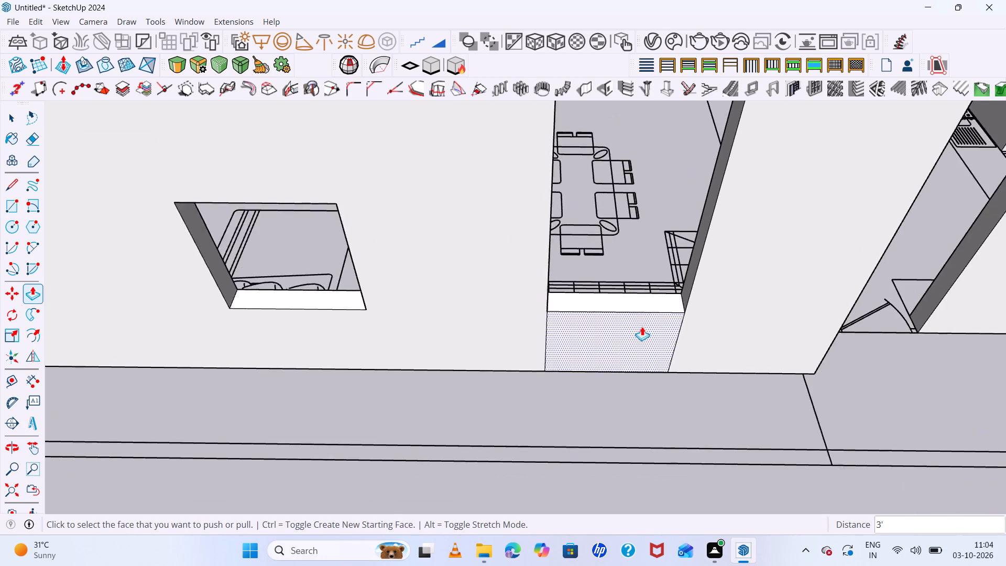
{"action": "scroll", "coordinate": [642, 326], "scroll_direction": "down", "scroll_amount": 2}
{"action": "key", "text": "space"}
{"action": "left_click", "coordinate": [648, 308]}
{"action": "key", "text": "m"}
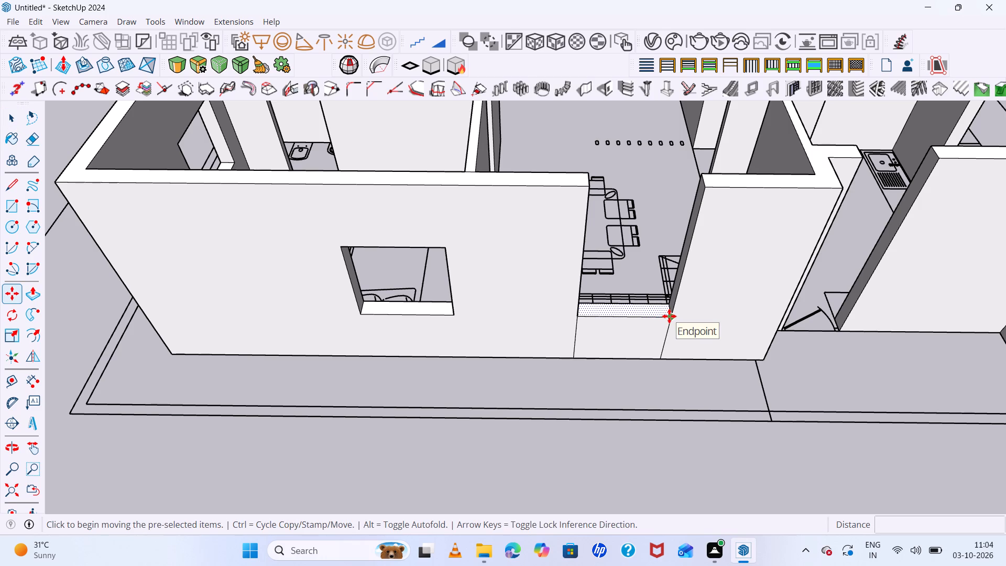
{"action": "left_click", "coordinate": [669, 316]}
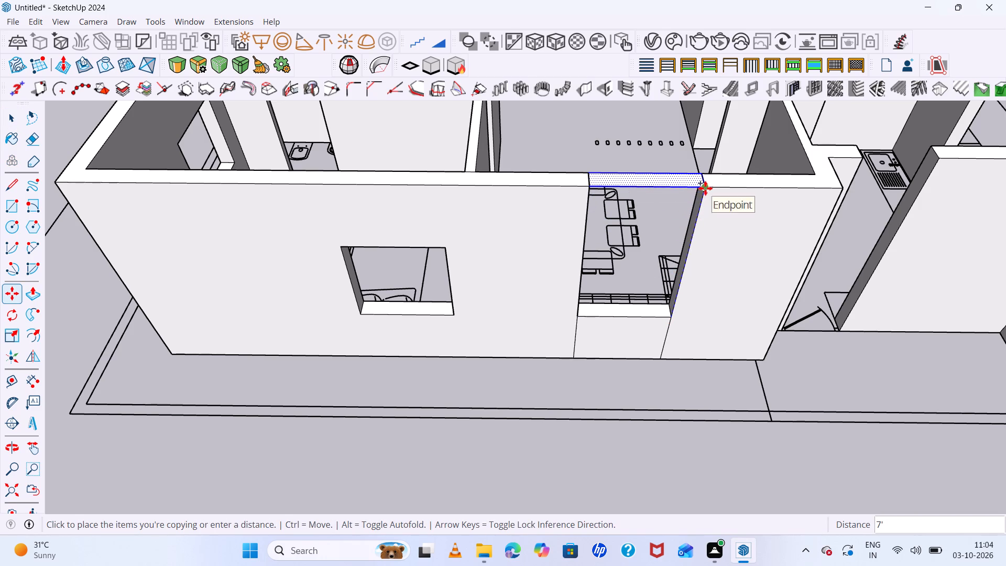
{"action": "left_click", "coordinate": [705, 188]}
Push the copied top face down by 2' to form the wall above the staircase window.
{"action": "key", "text": "space"}
{"action": "key", "text": "p"}
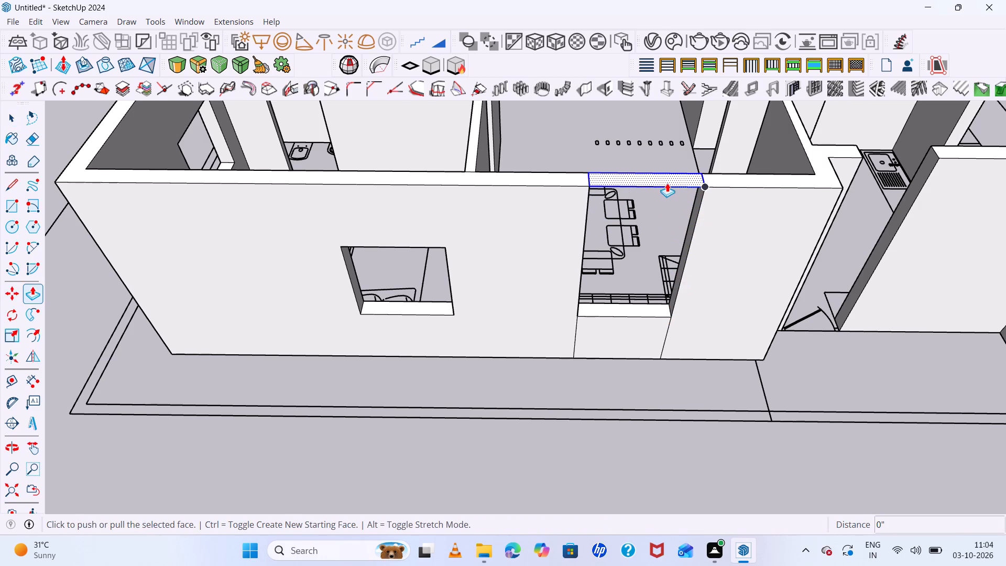
{"action": "left_click", "coordinate": [667, 183]}
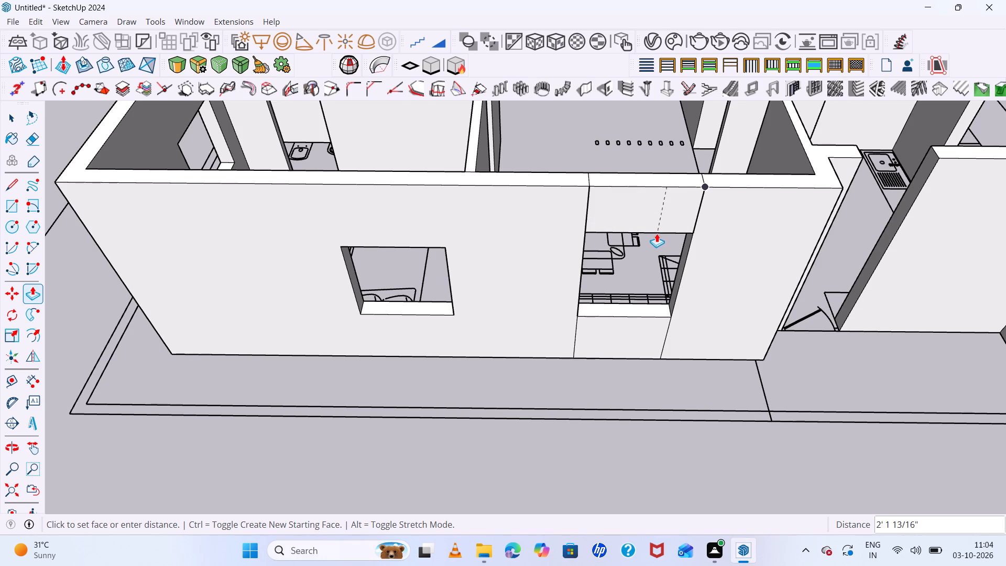
{"action": "key", "text": "3"}
{"action": "key", "text": "BackSpace"}
{"action": "type", "text": "2'"}
{"action": "key", "text": "Return"}
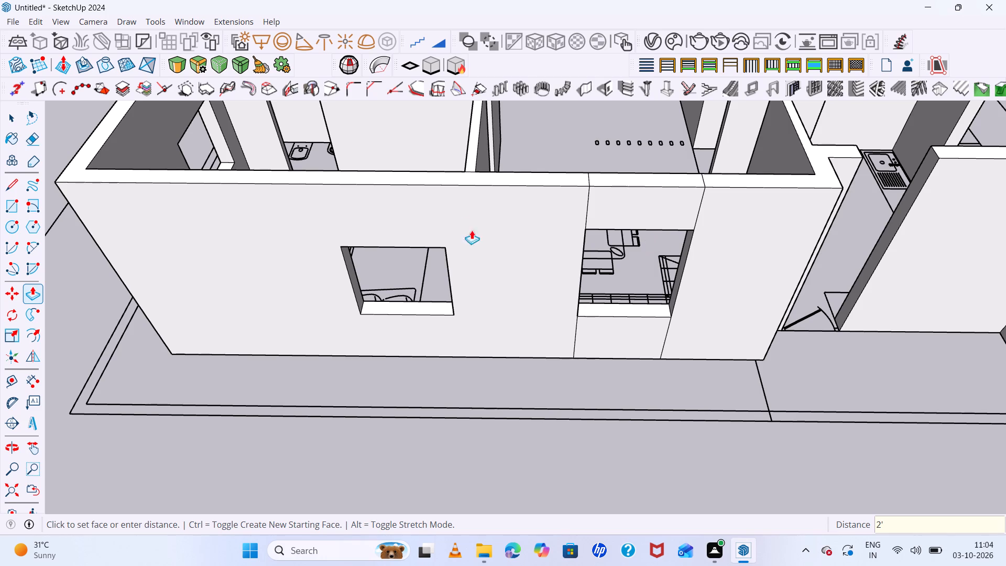
Erase the seam edges above and below the staircase window on the exterior face and across the wall top.
{"action": "scroll", "coordinate": [804, 231], "scroll_direction": "down", "scroll_amount": 7}
{"action": "middle_click_drag", "start_coordinate": [834, 374], "coordinate": [748, 223]}
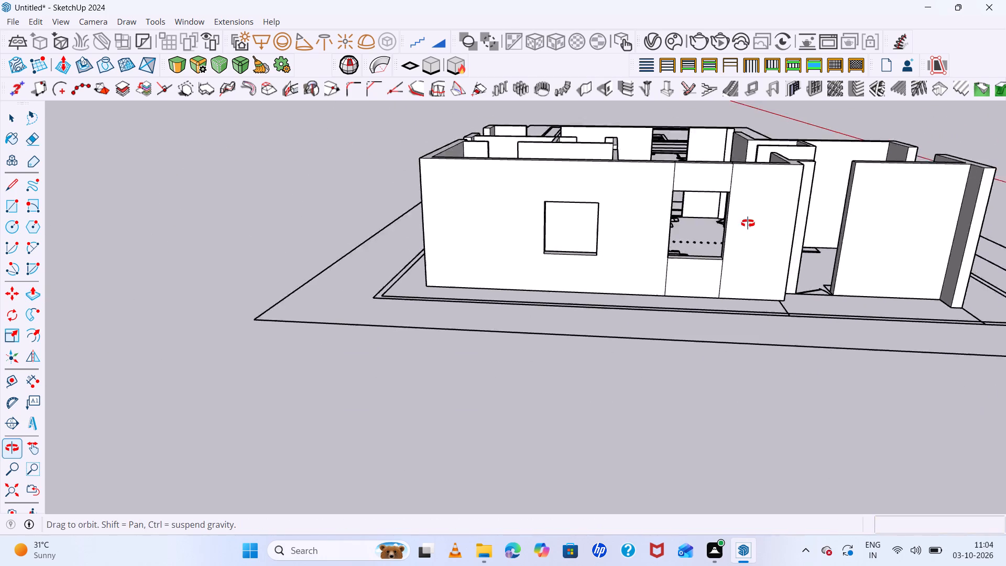
{"action": "middle_click_drag", "start_coordinate": [748, 223], "coordinate": [722, 221]}
{"action": "middle_click", "coordinate": [722, 221]}
{"action": "scroll", "coordinate": [723, 215], "scroll_direction": "up", "scroll_amount": 7}
{"action": "middle_click_drag", "start_coordinate": [769, 299], "coordinate": [812, 318]}
{"action": "key", "text": "space"}
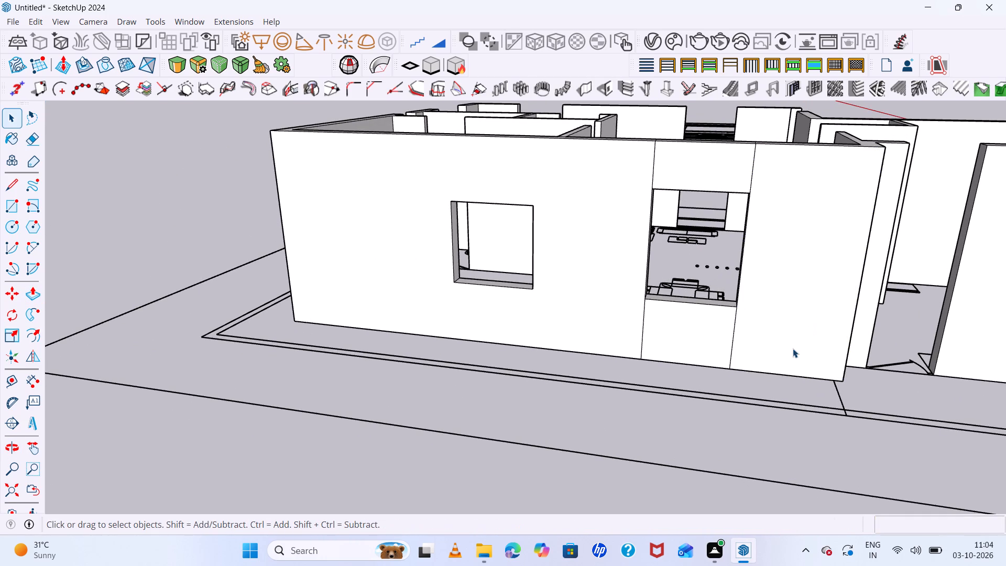
{"action": "key", "text": "e"}
{"action": "left_click", "coordinate": [735, 335]}
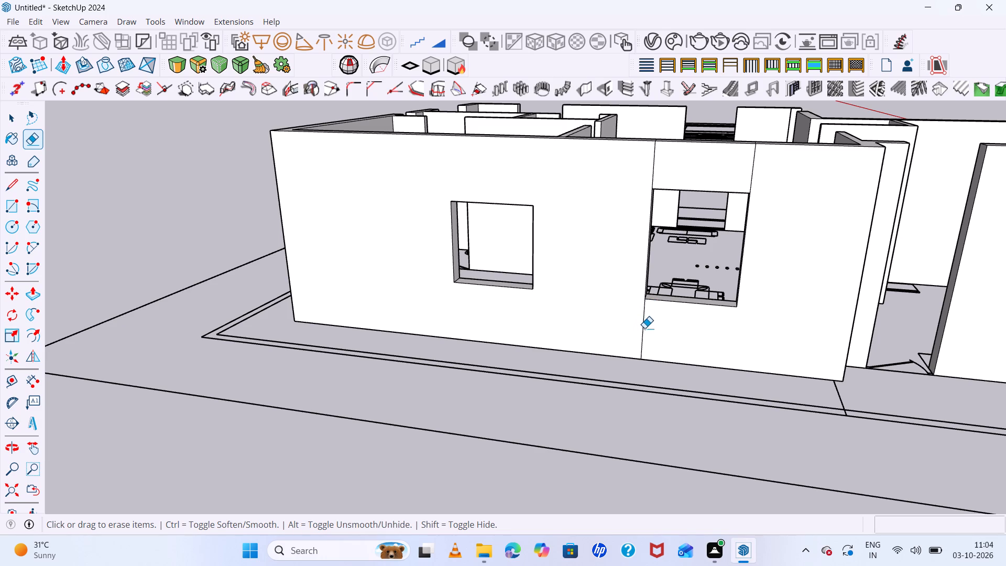
{"action": "left_click", "coordinate": [644, 328]}
{"action": "left_click", "coordinate": [651, 162]}
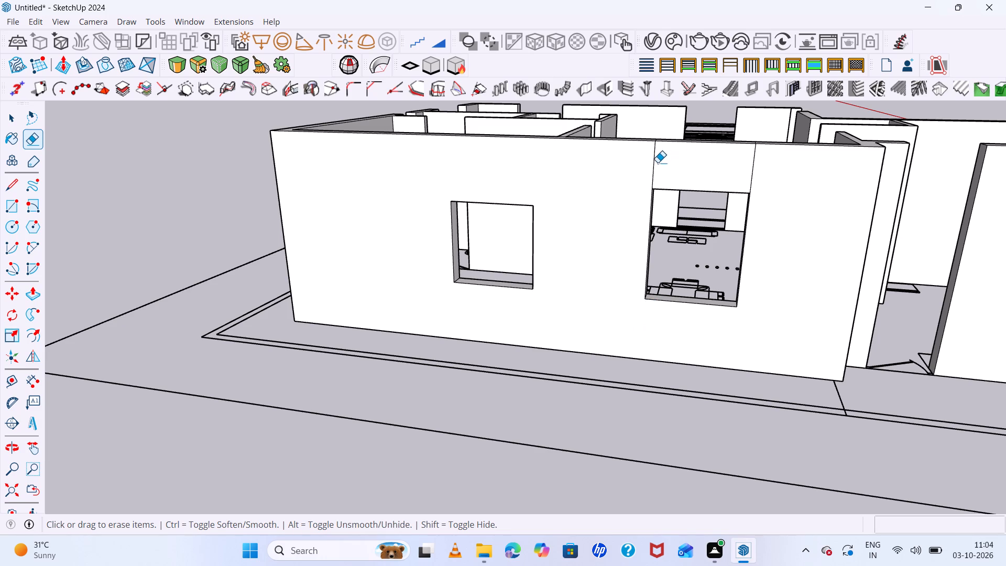
{"action": "left_click", "coordinate": [654, 165]}
{"action": "left_click", "coordinate": [753, 163]}
{"action": "middle_click_drag", "start_coordinate": [707, 157], "coordinate": [734, 270]}
{"action": "scroll", "coordinate": [704, 253], "scroll_direction": "up", "scroll_amount": 6}
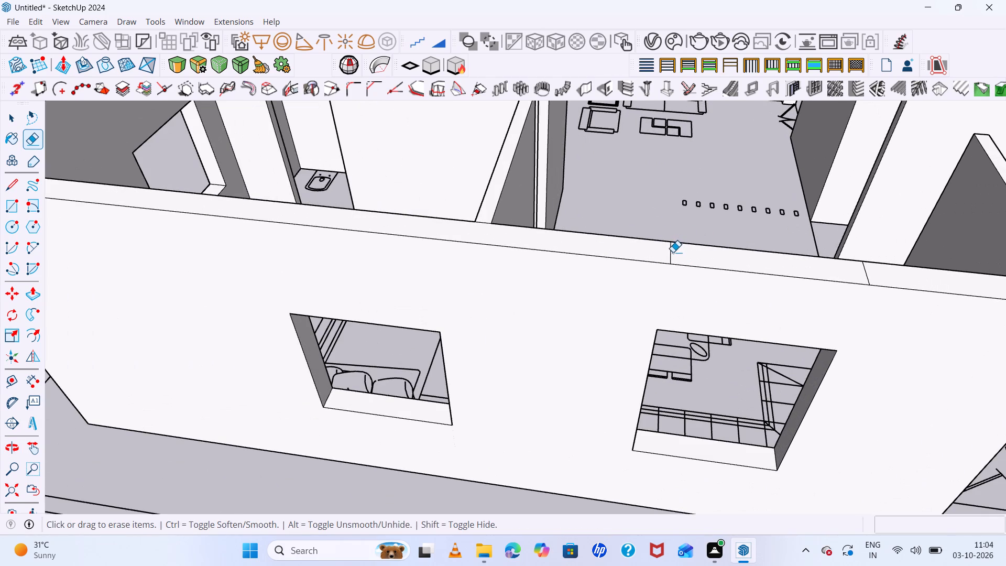
{"action": "left_click", "coordinate": [673, 252]}
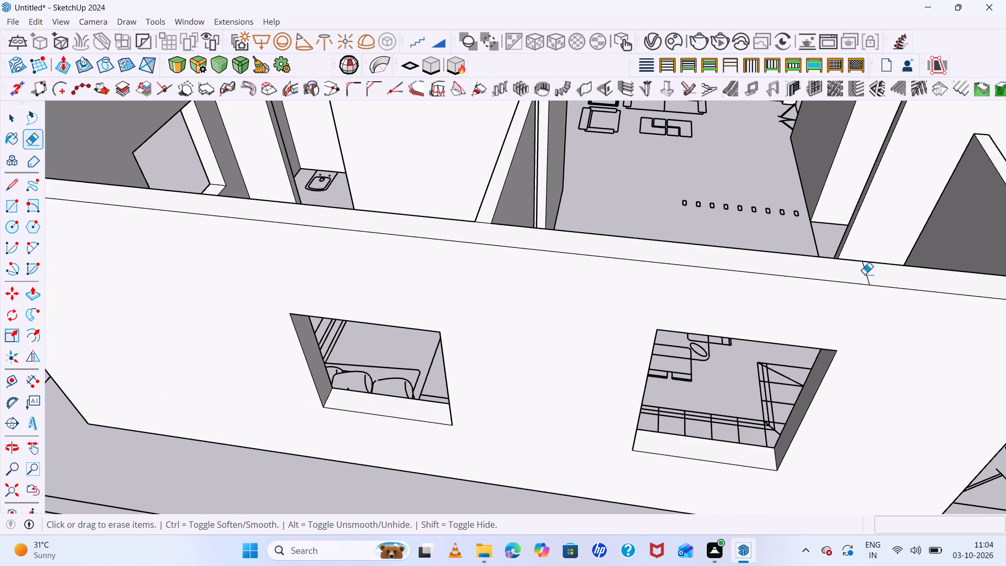
{"action": "left_click", "coordinate": [865, 274]}
Erase the four vertical seam edges above and below the staircase window on the interior wall face.
{"action": "middle_click_drag", "start_coordinate": [723, 219], "coordinate": [663, 408]}
{"action": "scroll", "coordinate": [661, 405], "scroll_direction": "up", "scroll_amount": 1}
{"action": "scroll", "coordinate": [644, 400], "scroll_direction": "down", "scroll_amount": 8}
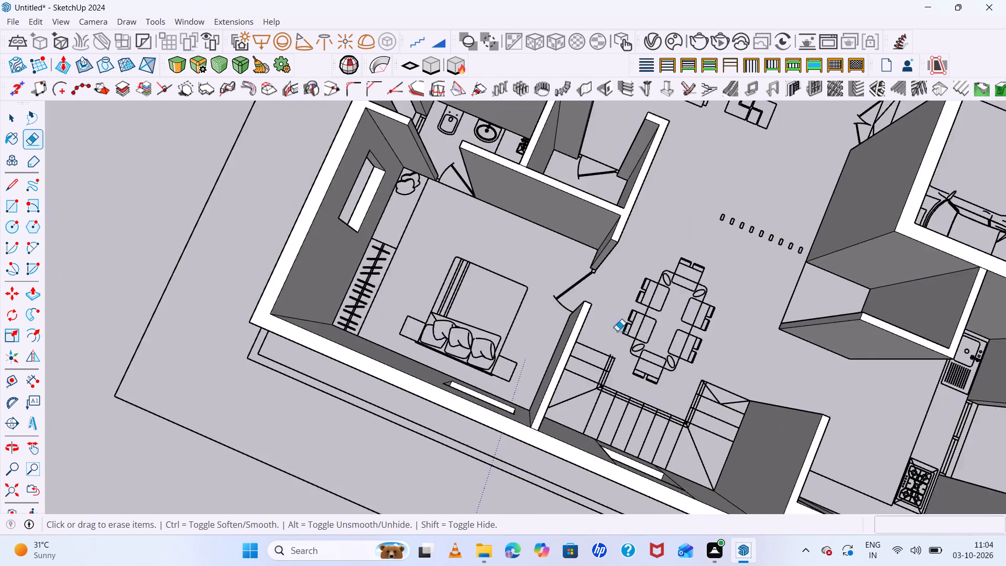
{"action": "scroll", "coordinate": [617, 331], "scroll_direction": "down", "scroll_amount": 5}
{"action": "middle_click_drag", "start_coordinate": [700, 377], "coordinate": [666, 424]}
{"action": "scroll", "coordinate": [630, 365], "scroll_direction": "up", "scroll_amount": 14}
{"action": "scroll", "coordinate": [698, 377], "scroll_direction": "up", "scroll_amount": 5}
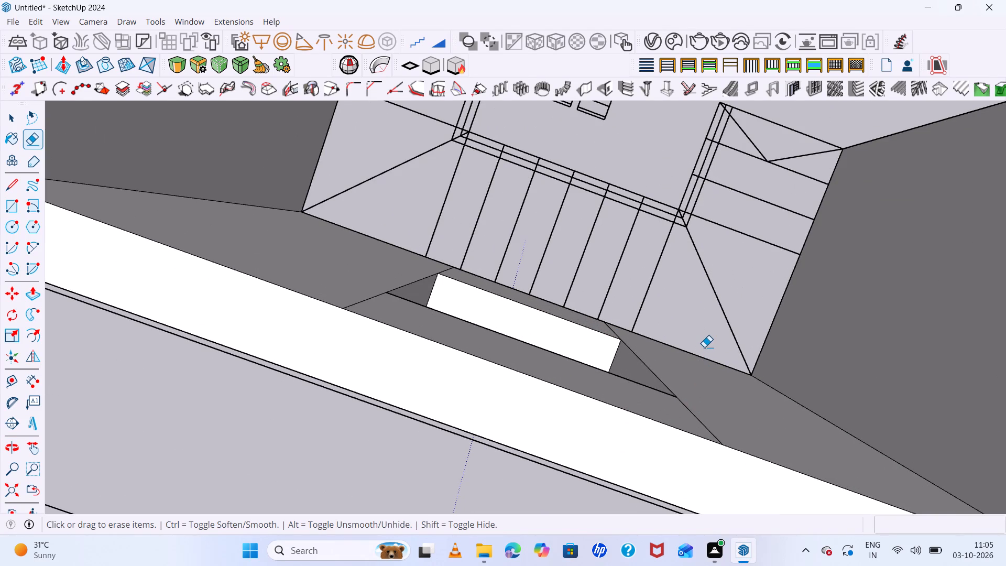
{"action": "scroll", "coordinate": [704, 347], "scroll_direction": "down", "scroll_amount": 4}
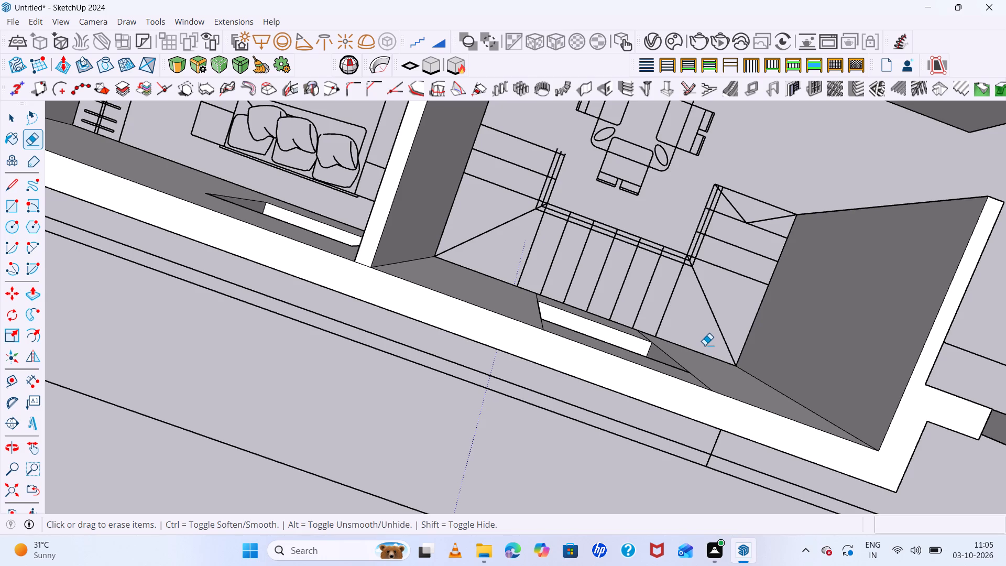
{"action": "scroll", "coordinate": [705, 345], "scroll_direction": "up", "scroll_amount": 4}
{"action": "scroll", "coordinate": [705, 345], "scroll_direction": "down", "scroll_amount": 5}
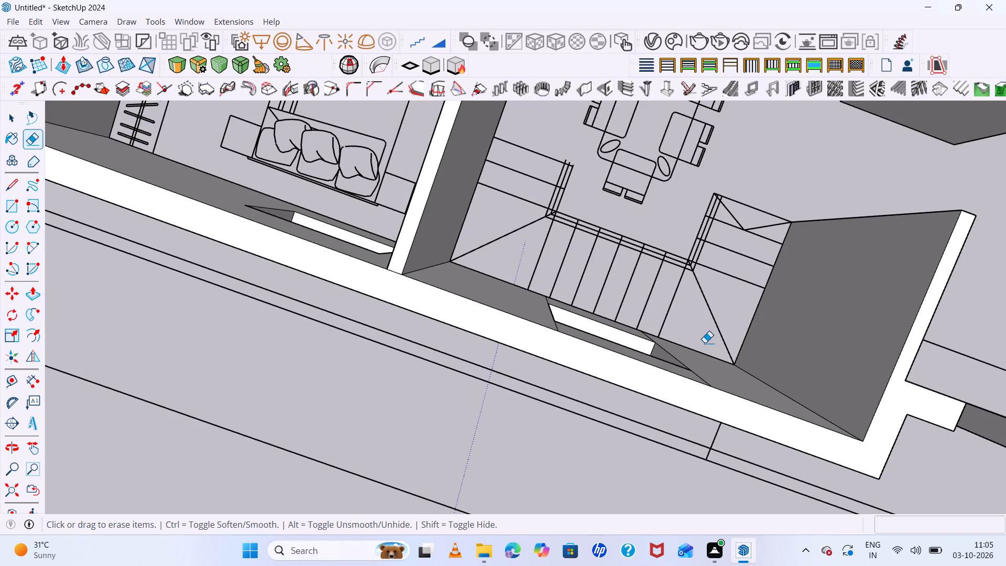
{"action": "scroll", "coordinate": [689, 367], "scroll_direction": "up", "scroll_amount": 5}
{"action": "middle_click_drag", "start_coordinate": [657, 349], "coordinate": [683, 431]}
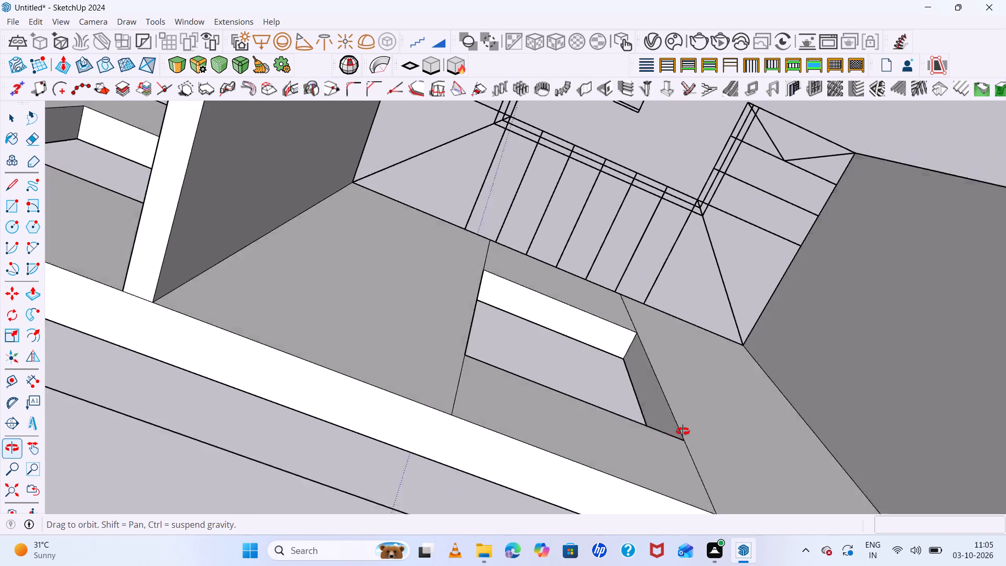
{"action": "middle_click_drag", "start_coordinate": [683, 431], "coordinate": [695, 436]}
{"action": "scroll", "coordinate": [658, 274], "scroll_direction": "down", "scroll_amount": 6}
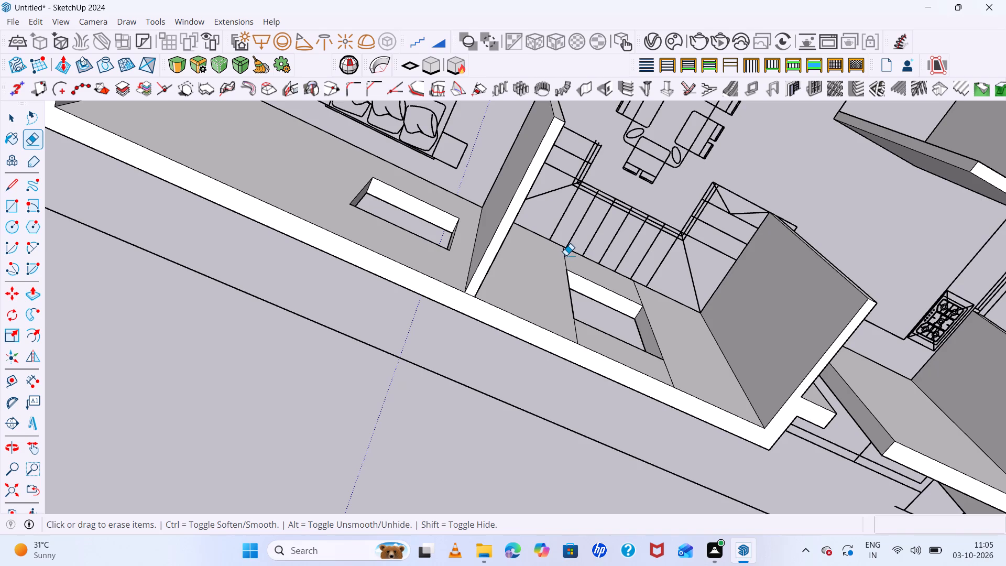
{"action": "left_click", "coordinate": [566, 255]}
{"action": "left_click", "coordinate": [640, 290]}
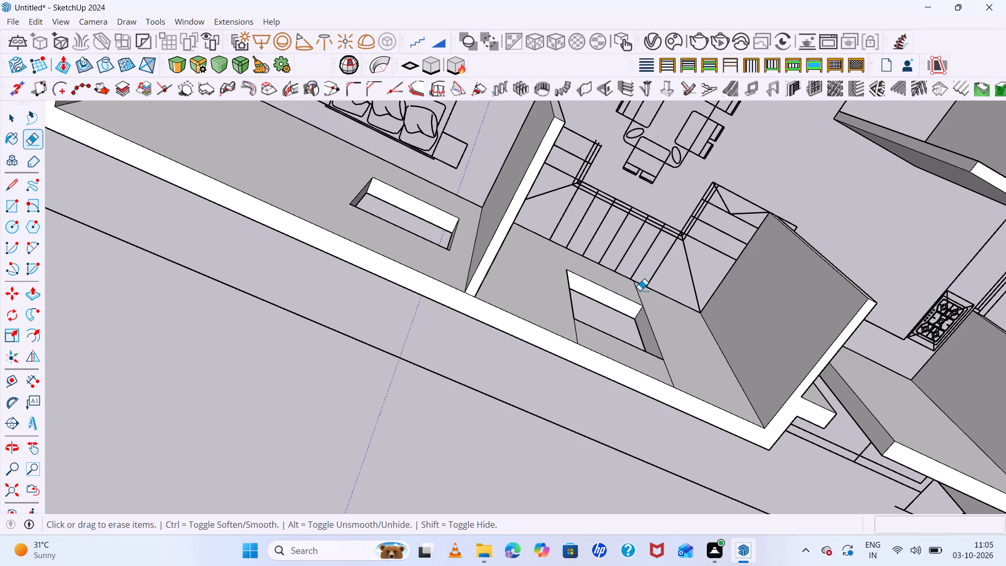
{"action": "left_click", "coordinate": [639, 292]}
{"action": "left_click", "coordinate": [666, 367]}
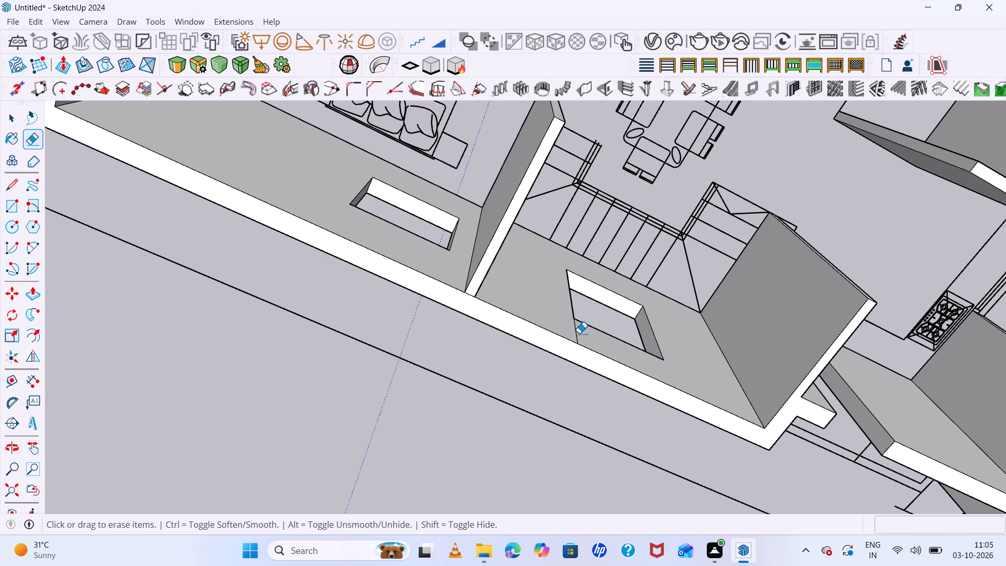
{"action": "left_click", "coordinate": [576, 335]}
Draw a rectangle about 2' by 9" over the floor plan's window gap in the bathroom's exterior wall.
{"action": "scroll", "coordinate": [620, 372], "scroll_direction": "down", "scroll_amount": 3}
{"action": "scroll", "coordinate": [647, 410], "scroll_direction": "down", "scroll_amount": 4}
{"action": "middle_click_drag", "start_coordinate": [608, 415], "coordinate": [618, 415]}
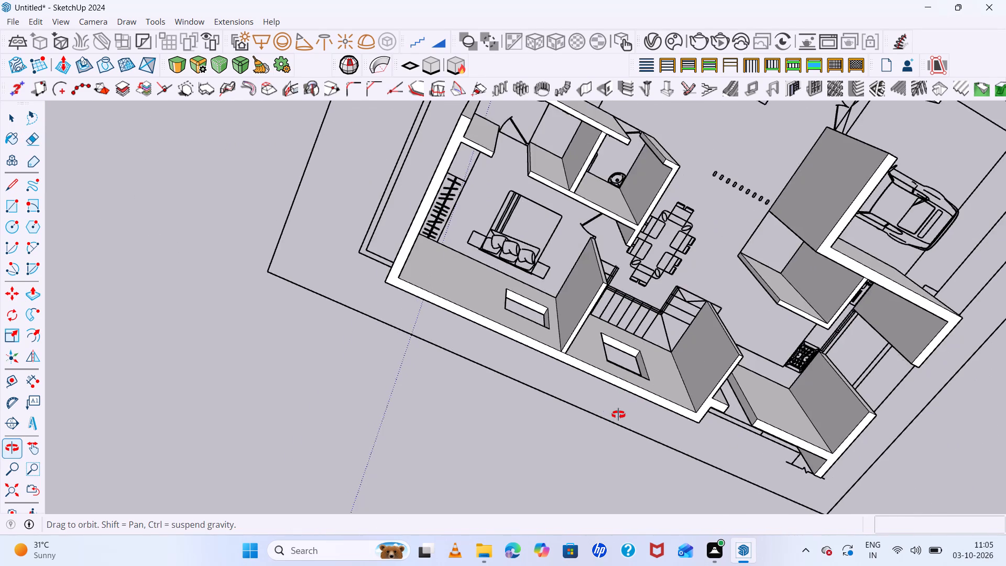
{"action": "middle_click_drag", "start_coordinate": [618, 415], "coordinate": [499, 270]}
{"action": "middle_click_drag", "start_coordinate": [673, 413], "coordinate": [516, 214]}
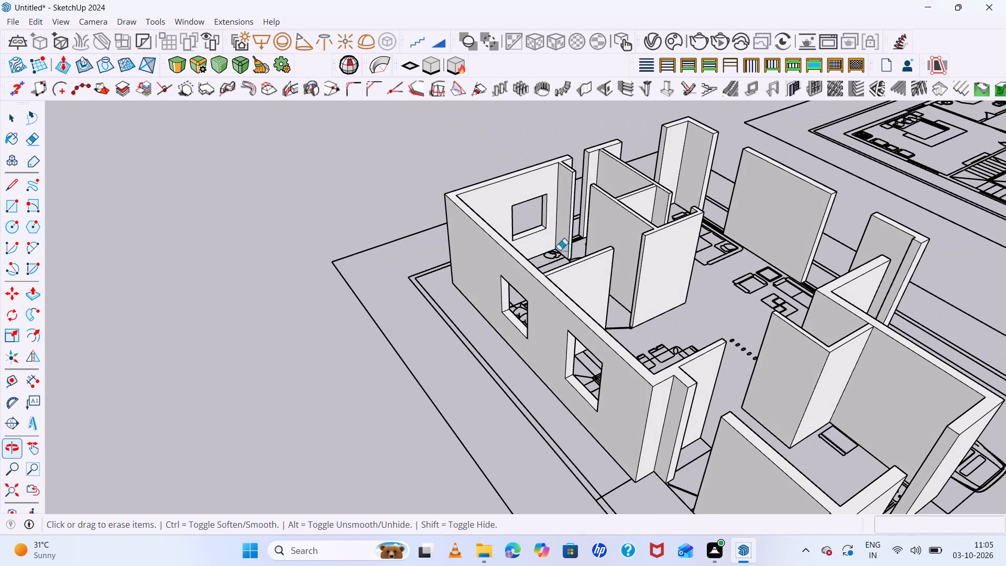
{"action": "middle_click_drag", "start_coordinate": [896, 341], "coordinate": [1005, 330]}
{"action": "middle_click_drag", "start_coordinate": [615, 308], "coordinate": [995, 314]}
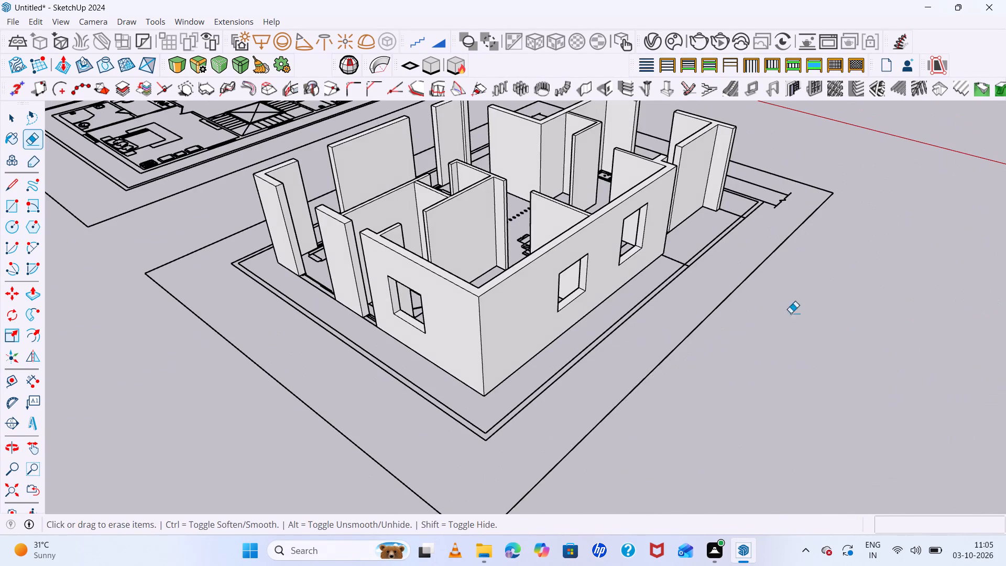
{"action": "middle_click_drag", "start_coordinate": [506, 329], "coordinate": [783, 326]}
{"action": "scroll", "coordinate": [497, 421], "scroll_direction": "up", "scroll_amount": 11}
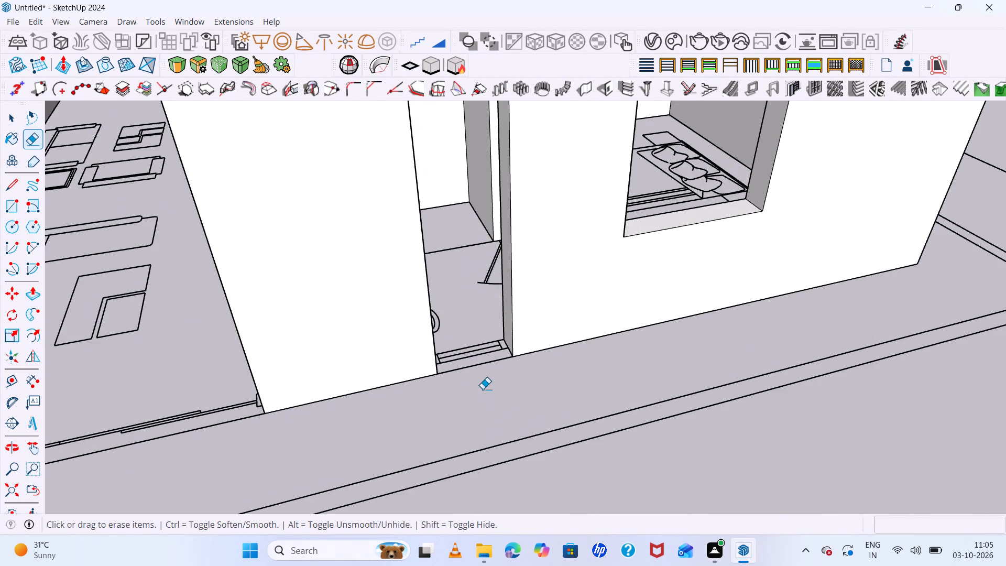
{"action": "scroll", "coordinate": [515, 382], "scroll_direction": "up", "scroll_amount": 1}
{"action": "middle_click_drag", "start_coordinate": [515, 382], "coordinate": [475, 388]}
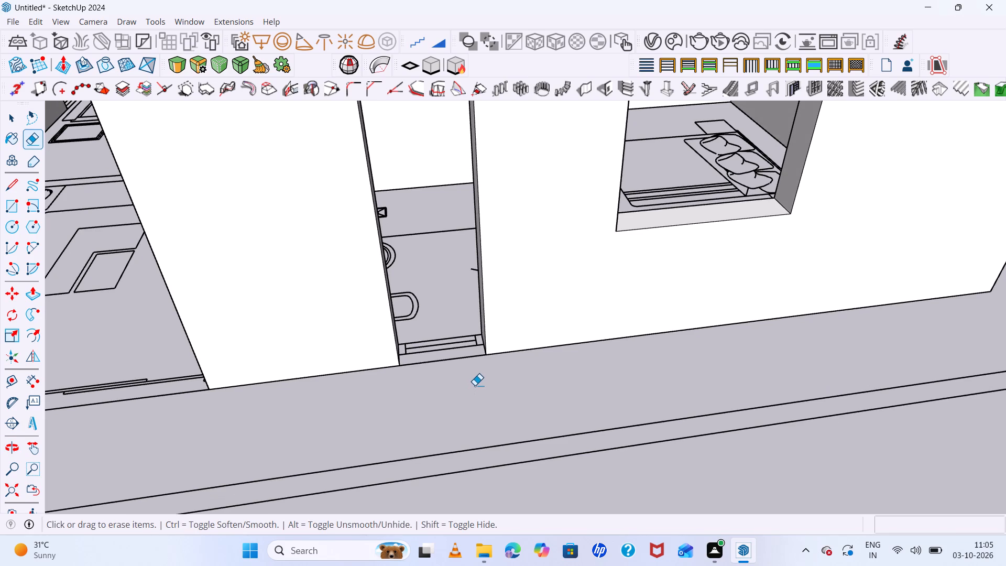
{"action": "middle_click_drag", "start_coordinate": [483, 376], "coordinate": [388, 402]}
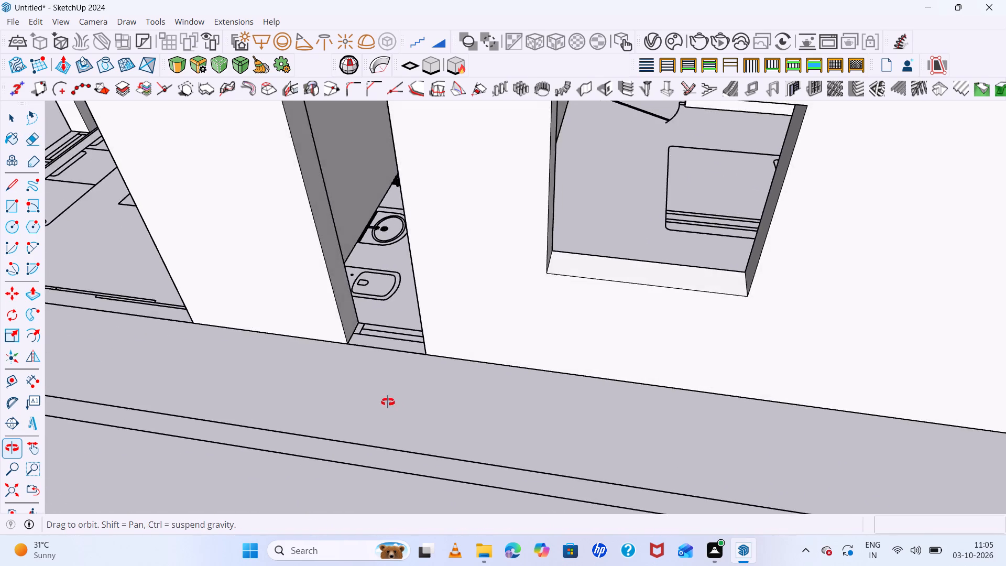
{"action": "middle_click_drag", "start_coordinate": [388, 402], "coordinate": [491, 419]}
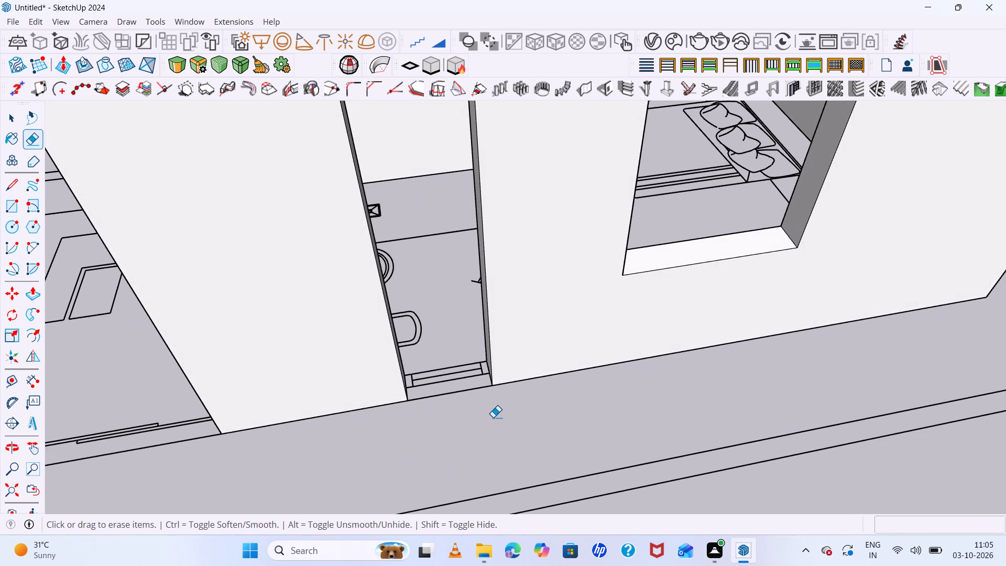
{"action": "key", "text": "r"}
{"action": "scroll", "coordinate": [434, 388], "scroll_direction": "up", "scroll_amount": 11}
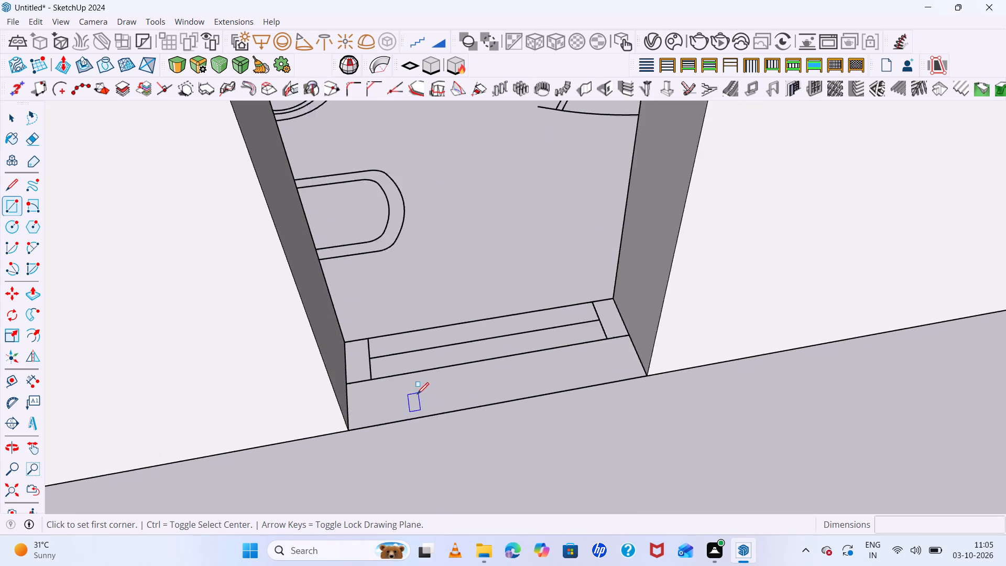
{"action": "left_click", "coordinate": [342, 432]}
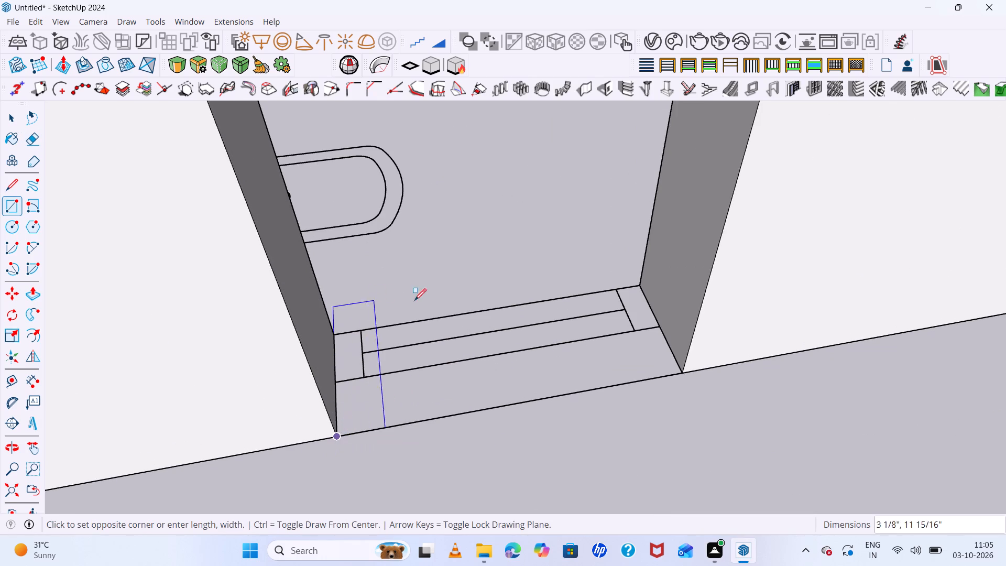
{"action": "left_click", "coordinate": [639, 285]}
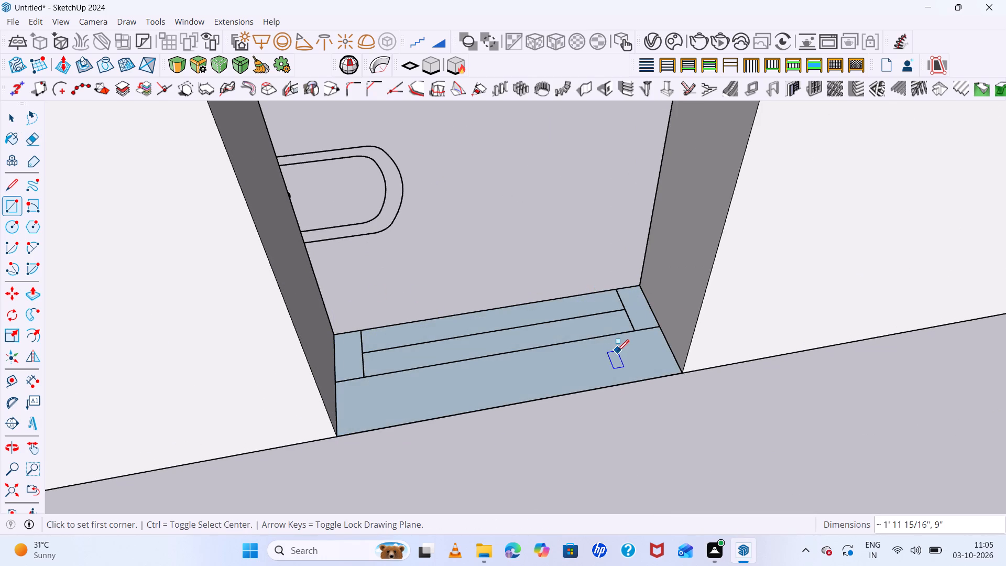
Pull the bathroom window rectangle up about 5' 11" to form the high sill wall.
{"action": "key", "text": "p"}
{"action": "left_click", "coordinate": [575, 382]}
{"action": "scroll", "coordinate": [578, 212], "scroll_direction": "down", "scroll_amount": 7}
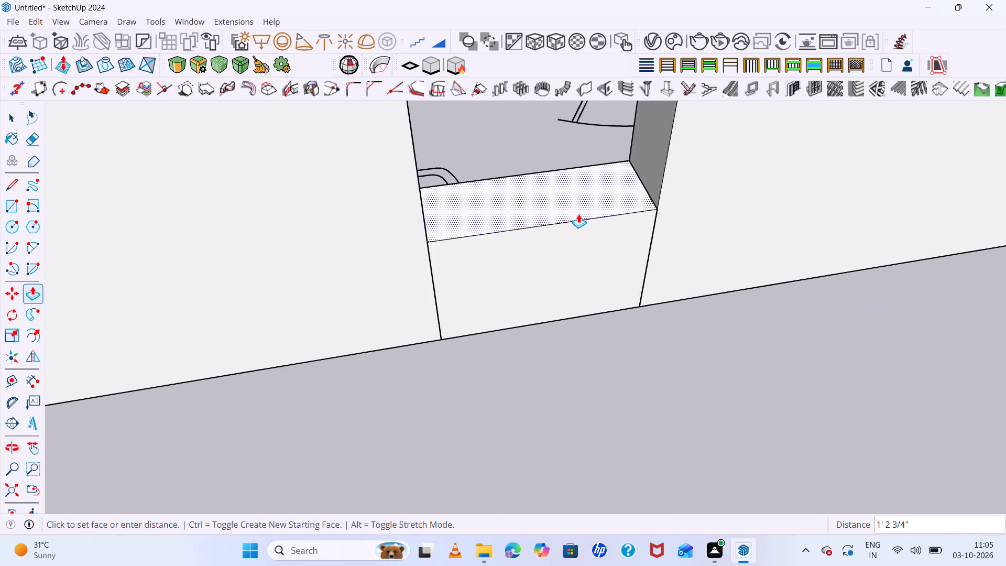
{"action": "scroll", "coordinate": [578, 214], "scroll_direction": "down", "scroll_amount": 19}
{"action": "scroll", "coordinate": [567, 142], "scroll_direction": "down", "scroll_amount": 6}
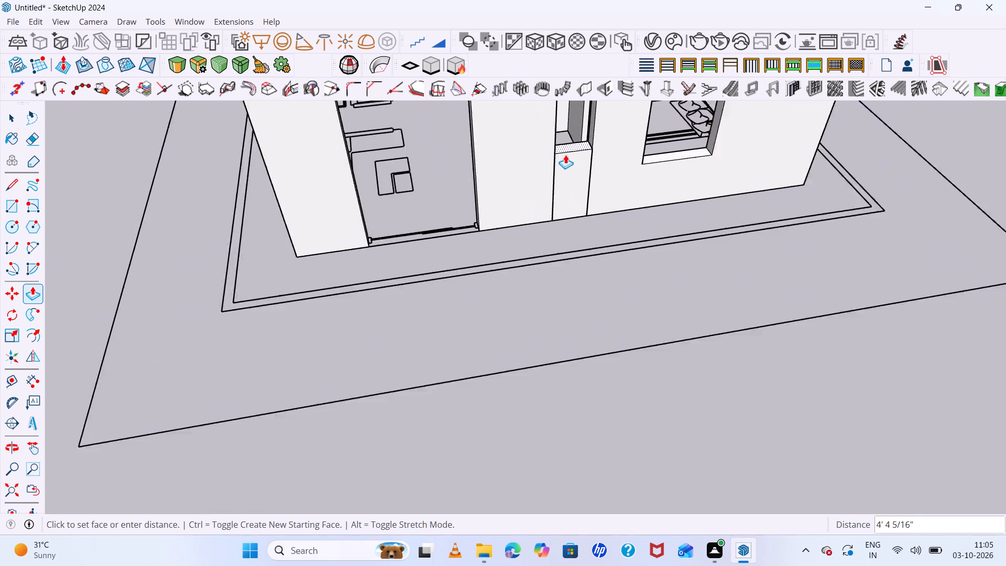
{"action": "middle_click_drag", "start_coordinate": [574, 209], "coordinate": [546, 179]}
{"action": "scroll", "coordinate": [546, 179], "scroll_direction": "up", "scroll_amount": 1}
{"action": "scroll", "coordinate": [548, 179], "scroll_direction": "down", "scroll_amount": 12}
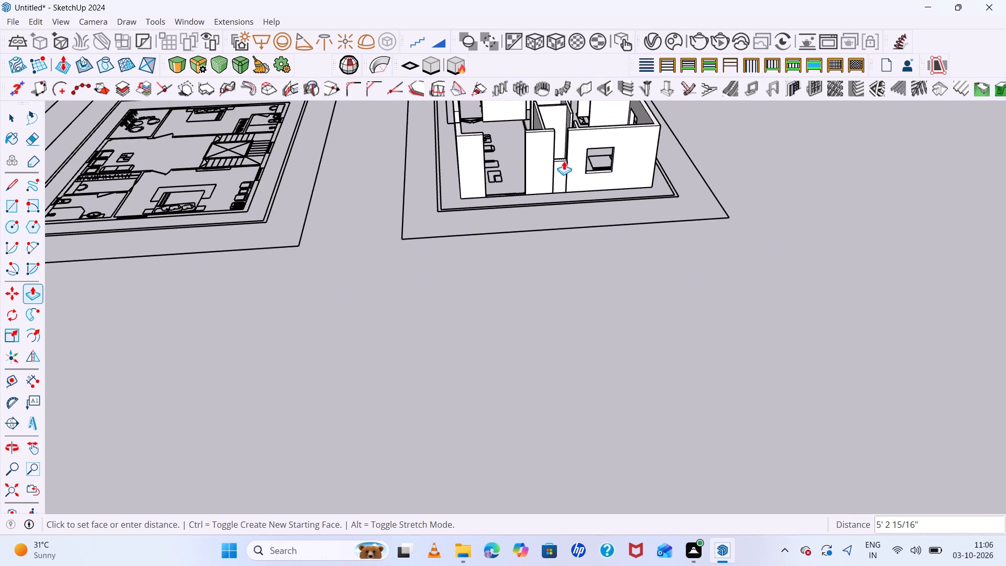
{"action": "left_click", "coordinate": [562, 157]}
{"action": "middle_click_drag", "start_coordinate": [580, 206], "coordinate": [560, 290]}
{"action": "scroll", "coordinate": [573, 187], "scroll_direction": "up", "scroll_amount": 10}
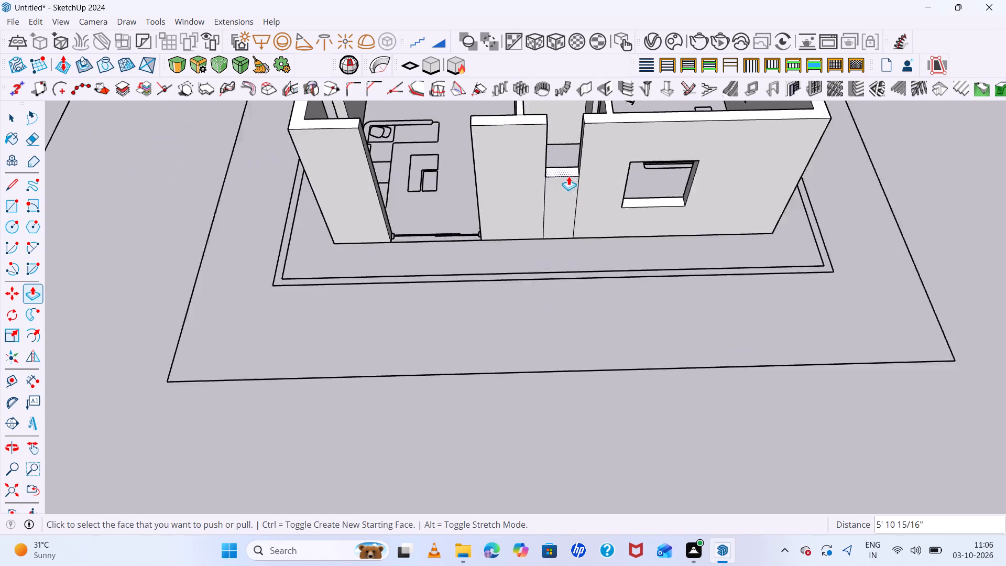
{"action": "scroll", "coordinate": [568, 176], "scroll_direction": "up", "scroll_amount": 1}
Copy the bathroom sill wall's top face about 4' 1" straight up to the top of the opening.
{"action": "key", "text": "space"}
{"action": "left_click", "coordinate": [565, 170]}
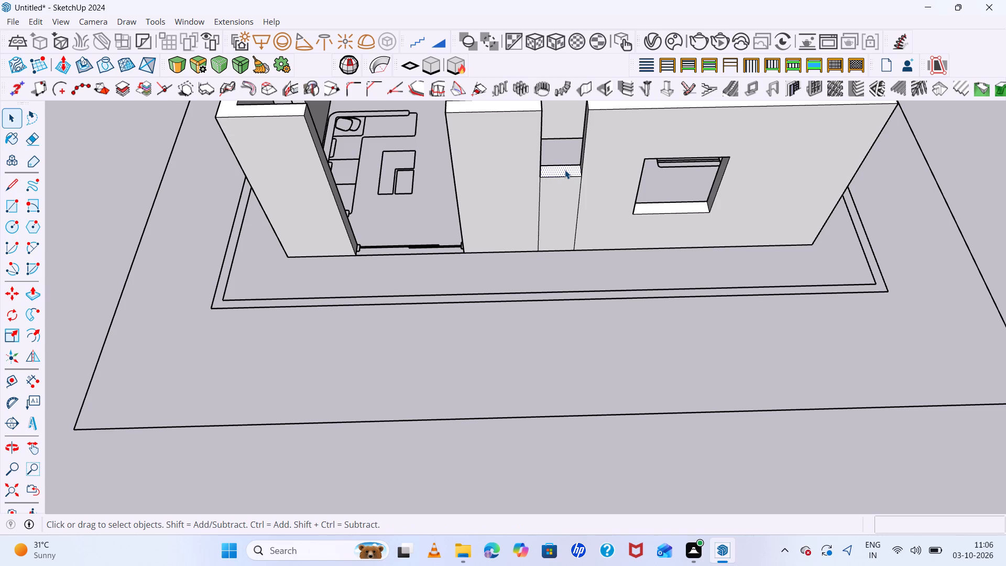
{"action": "key", "text": "m"}
{"action": "left_click", "coordinate": [582, 177]}
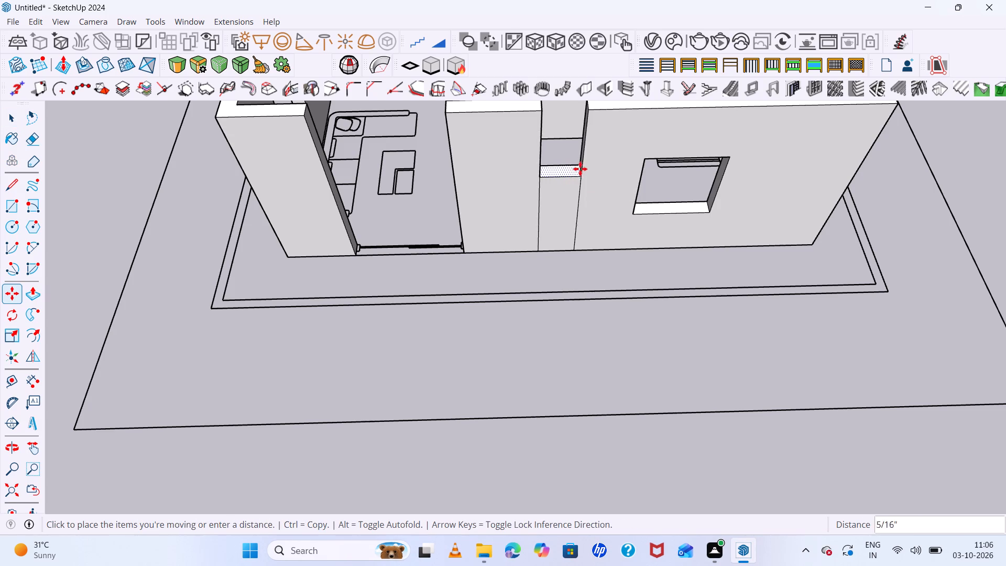
{"action": "left_click", "coordinate": [586, 113]}
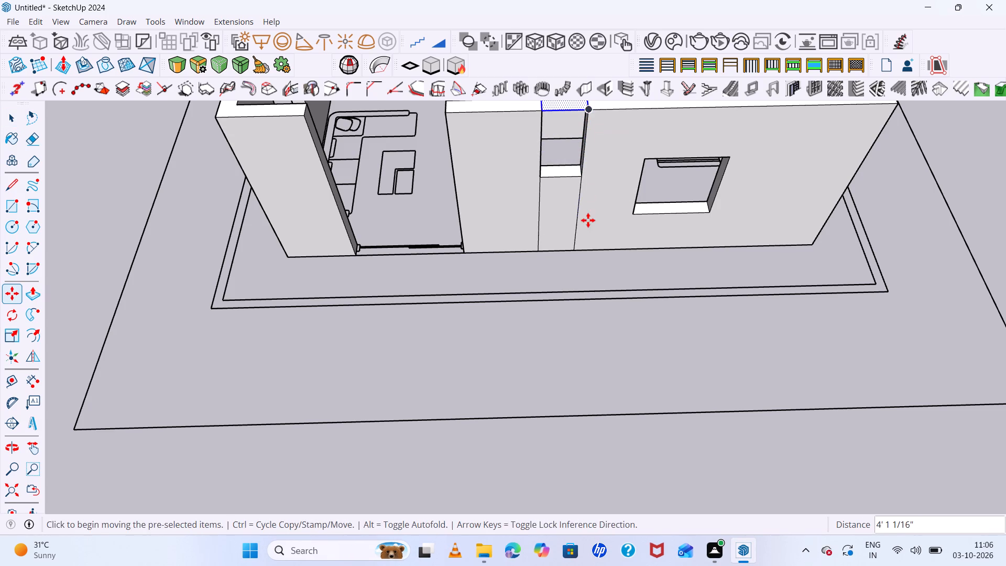
{"action": "middle_click_drag", "start_coordinate": [588, 221], "coordinate": [588, 215]}
{"action": "scroll", "coordinate": [587, 216], "scroll_direction": "down", "scroll_amount": 11}
{"action": "scroll", "coordinate": [587, 215], "scroll_direction": "up", "scroll_amount": 1}
{"action": "middle_click_drag", "start_coordinate": [586, 215], "coordinate": [564, 146]}
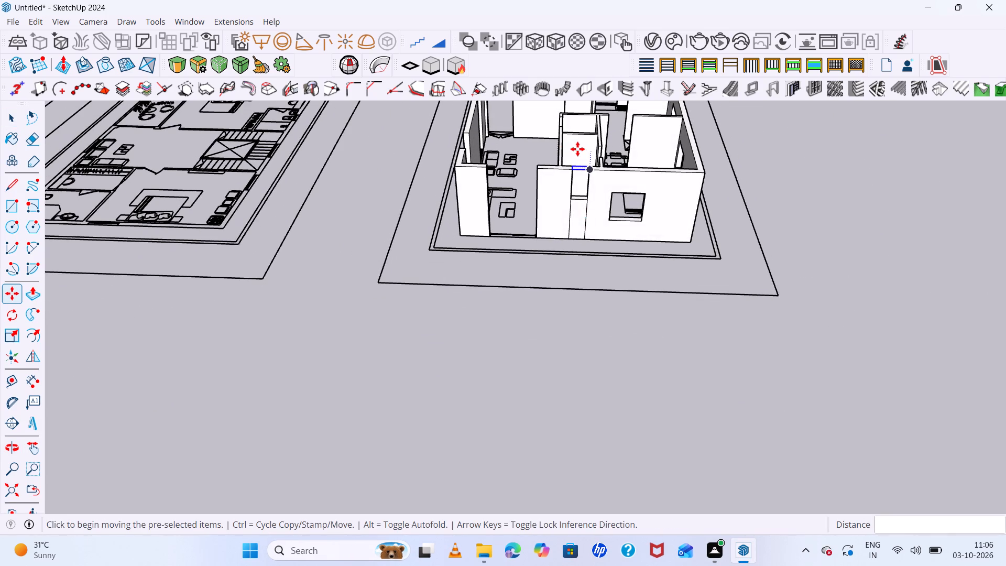
Push the copied top face down by a little over 1' to form the header above the bathroom window.
{"action": "key", "text": "p"}
{"action": "scroll", "coordinate": [586, 169], "scroll_direction": "up", "scroll_amount": 11}
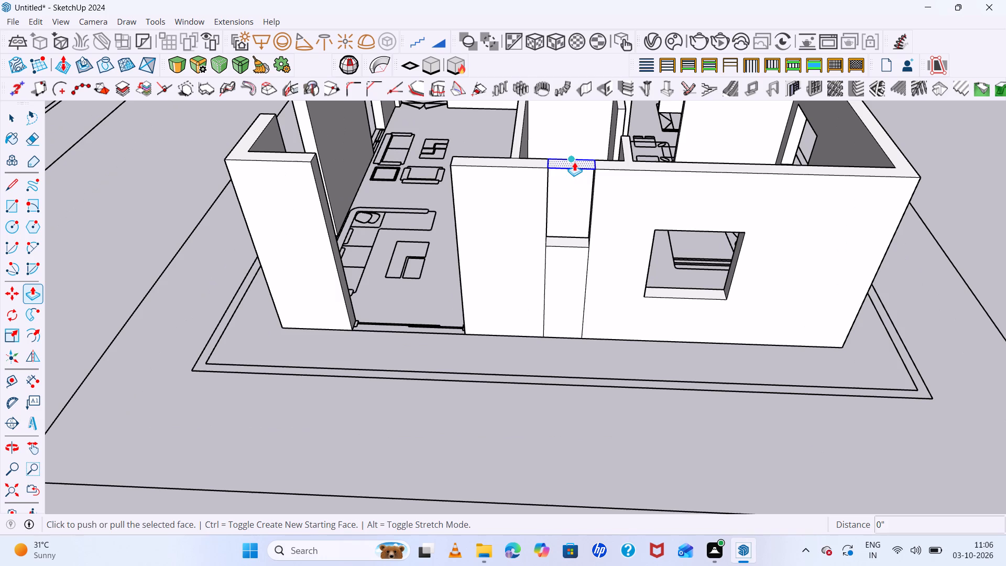
{"action": "left_click", "coordinate": [574, 162]}
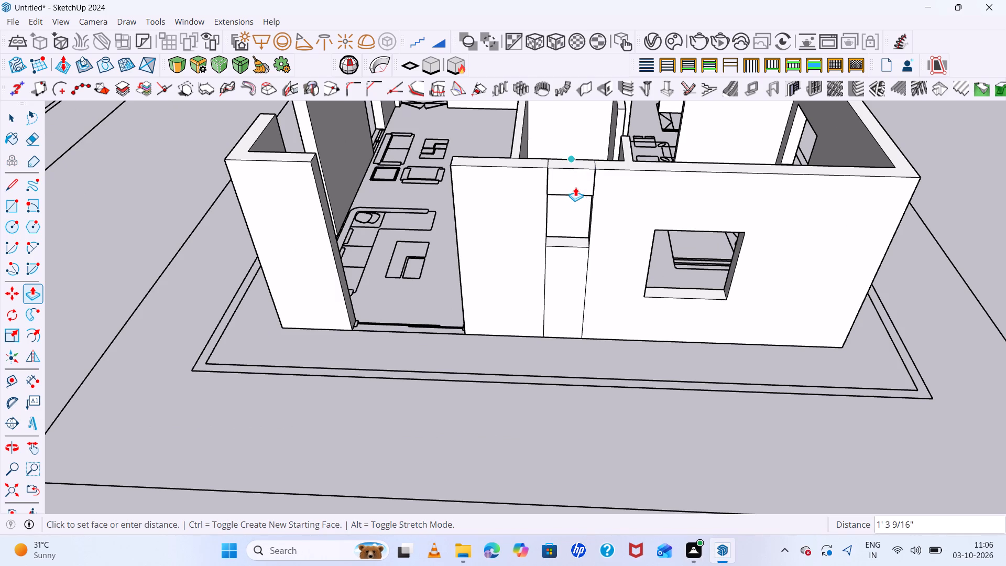
{"action": "left_click", "coordinate": [575, 187]}
{"action": "middle_click_drag", "start_coordinate": [609, 267], "coordinate": [563, 217]}
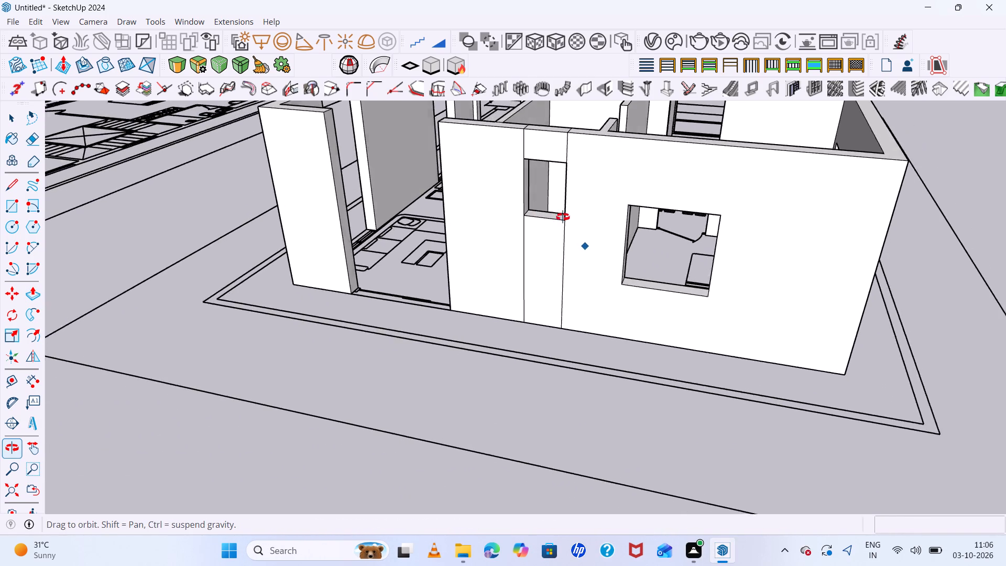
{"action": "middle_click_drag", "start_coordinate": [563, 217], "coordinate": [586, 225]}
Erase the seam edges below and above the bathroom window on the exterior face and across the wall top.
{"action": "key", "text": "space"}
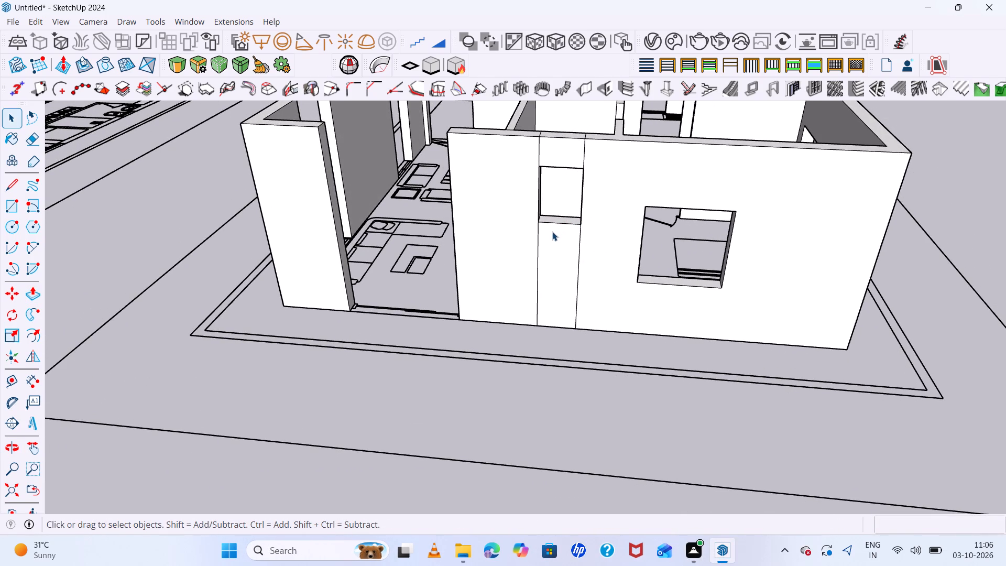
{"action": "key", "text": "e"}
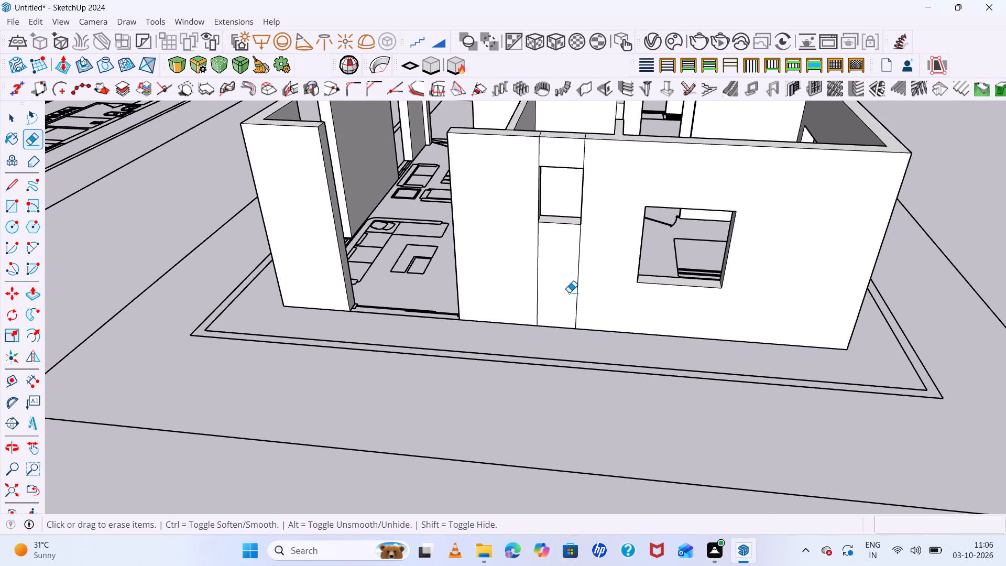
{"action": "left_click_drag", "start_coordinate": [585, 282], "coordinate": [562, 285]}
{"action": "left_click_drag", "start_coordinate": [570, 279], "coordinate": [537, 279]}
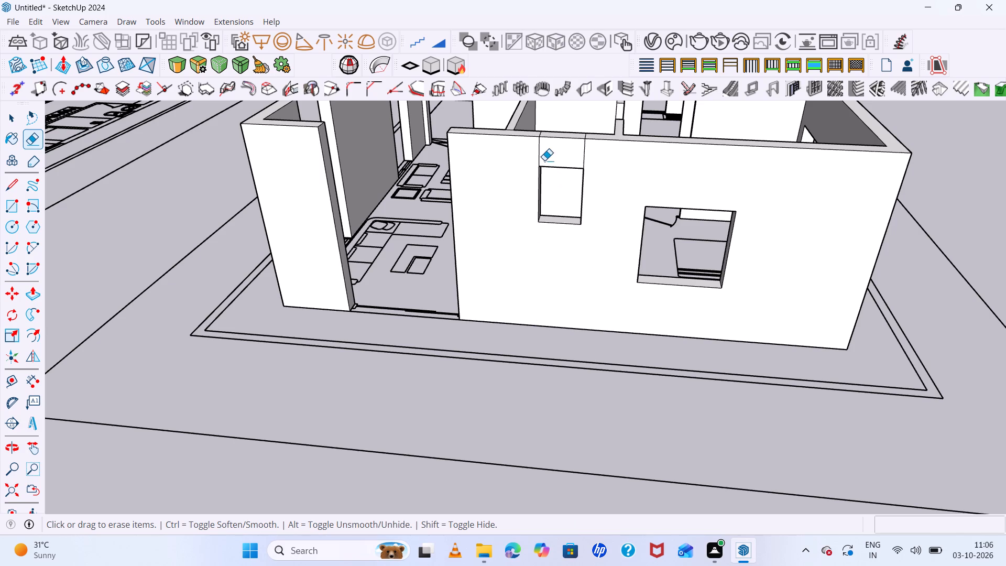
{"action": "left_click_drag", "start_coordinate": [535, 147], "coordinate": [568, 153]}
{"action": "left_click_drag", "start_coordinate": [575, 152], "coordinate": [613, 160]}
{"action": "middle_click_drag", "start_coordinate": [601, 180], "coordinate": [707, 298]}
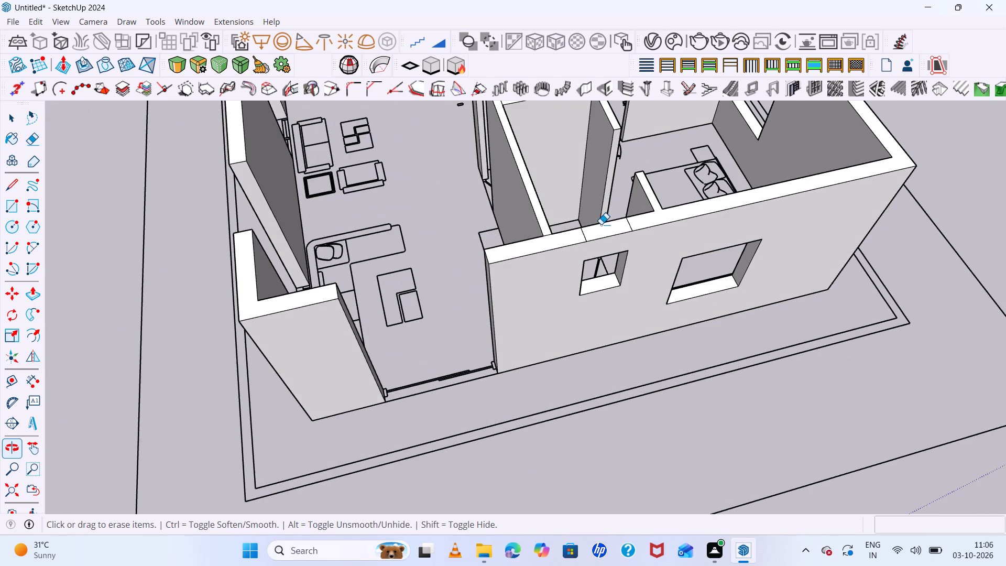
{"action": "scroll", "coordinate": [601, 224], "scroll_direction": "up", "scroll_amount": 4}
{"action": "left_click_drag", "start_coordinate": [642, 223], "coordinate": [628, 224]}
{"action": "left_click", "coordinate": [573, 240]}
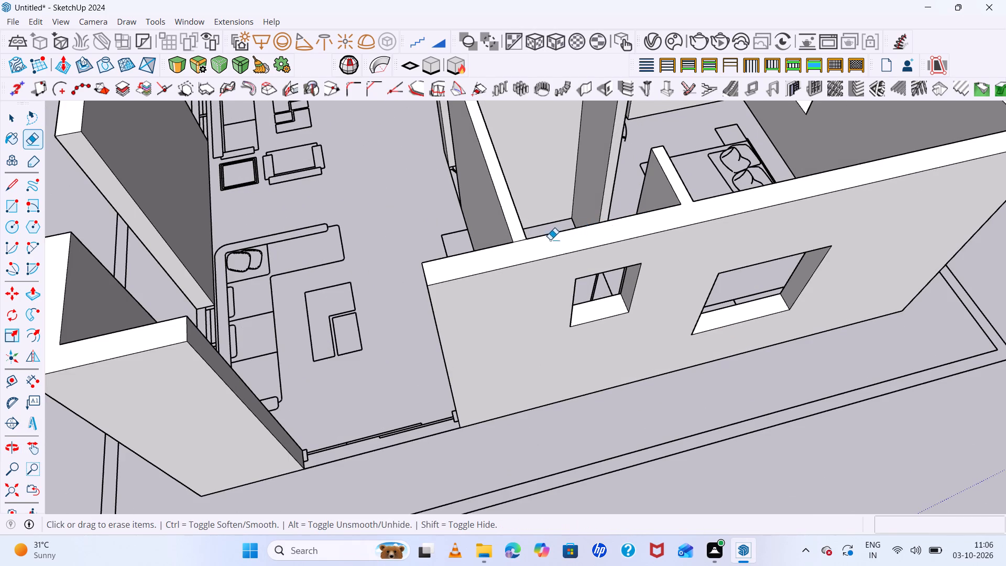
Erase the four vertical seam edges below and above the bathroom window on the interior wall face.
{"action": "middle_click_drag", "start_coordinate": [605, 236], "coordinate": [613, 467]}
{"action": "scroll", "coordinate": [611, 386], "scroll_direction": "up", "scroll_amount": 8}
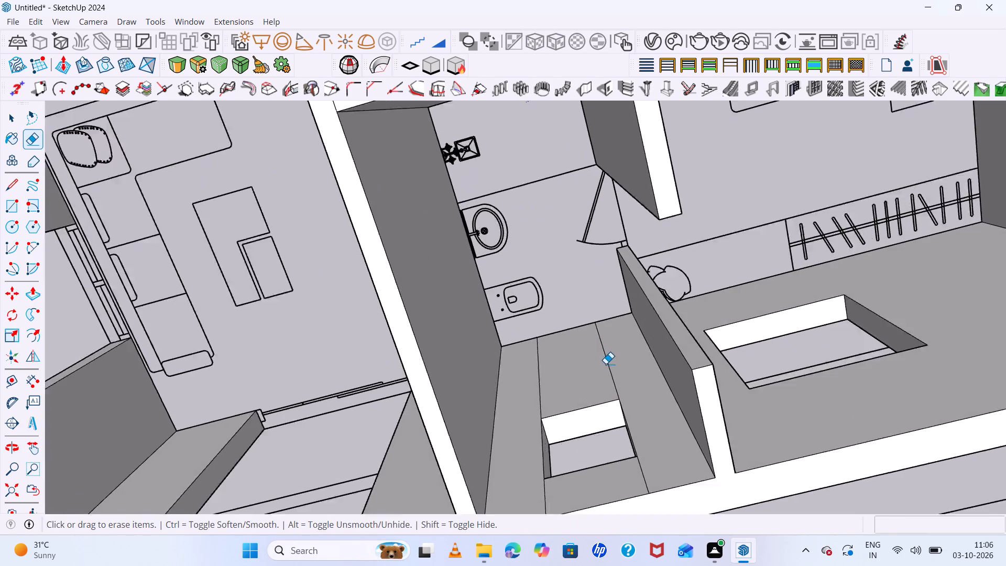
{"action": "scroll", "coordinate": [606, 364], "scroll_direction": "up", "scroll_amount": 3}
{"action": "left_click_drag", "start_coordinate": [610, 354], "coordinate": [554, 361]}
{"action": "left_click_drag", "start_coordinate": [539, 360], "coordinate": [478, 398]}
{"action": "scroll", "coordinate": [563, 314], "scroll_direction": "down", "scroll_amount": 9}
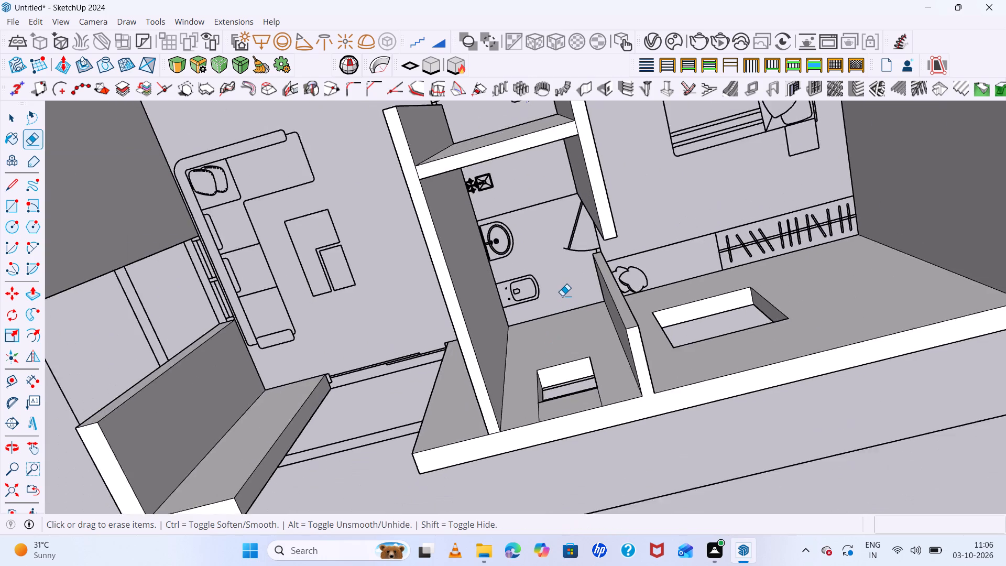
{"action": "scroll", "coordinate": [562, 296], "scroll_direction": "down", "scroll_amount": 3}
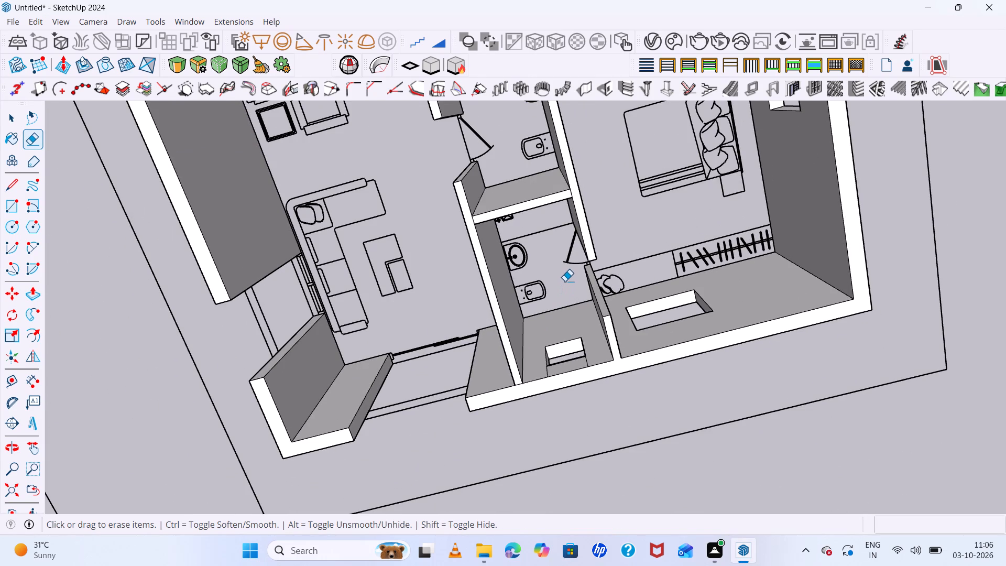
{"action": "scroll", "coordinate": [559, 288], "scroll_direction": "down", "scroll_amount": 7}
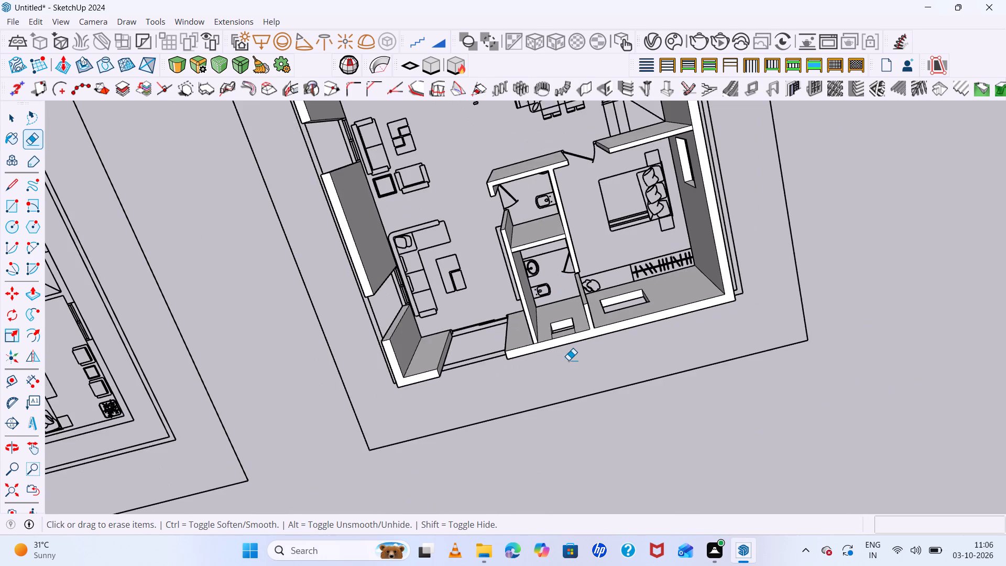
{"action": "scroll", "coordinate": [570, 355], "scroll_direction": "up", "scroll_amount": 13}
{"action": "middle_click_drag", "start_coordinate": [553, 332], "coordinate": [559, 373]}
{"action": "scroll", "coordinate": [573, 343], "scroll_direction": "up", "scroll_amount": 6}
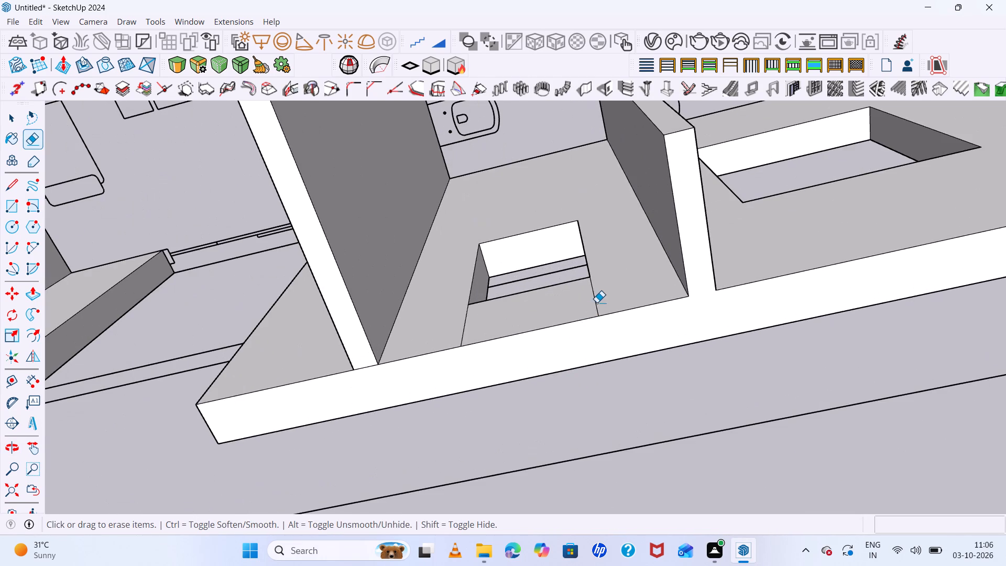
{"action": "left_click", "coordinate": [597, 302]}
{"action": "left_click_drag", "start_coordinate": [471, 325], "coordinate": [454, 327]}
Examine the bathroom and bedroom window openings and the remaining wall gaps from outside the building.
{"action": "scroll", "coordinate": [504, 386], "scroll_direction": "down", "scroll_amount": 2}
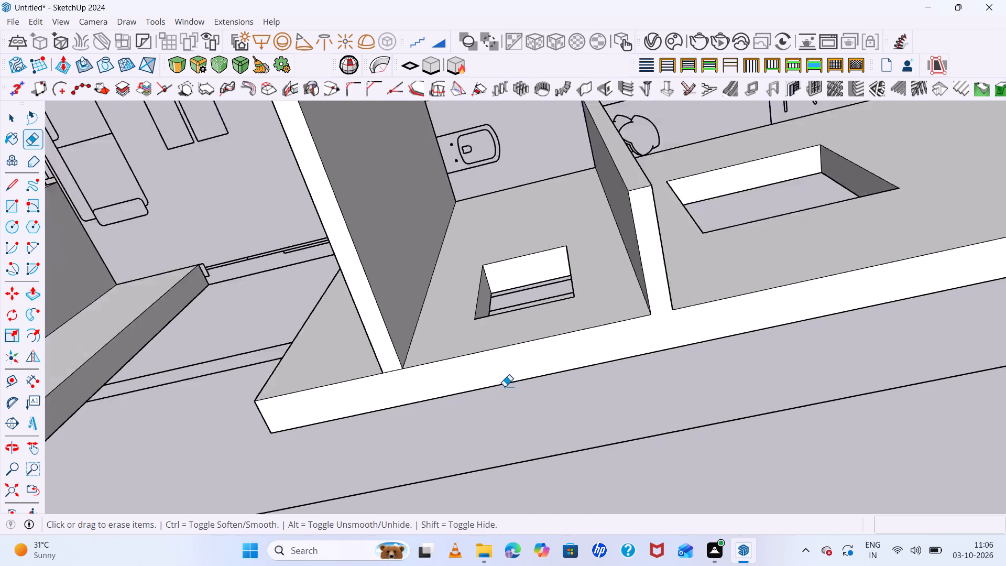
{"action": "scroll", "coordinate": [505, 386], "scroll_direction": "down", "scroll_amount": 11}
{"action": "middle_click_drag", "start_coordinate": [550, 396], "coordinate": [546, 34]}
{"action": "middle_click_drag", "start_coordinate": [546, 34], "coordinate": [541, 96]}
{"action": "middle_click_drag", "start_coordinate": [546, 34], "coordinate": [547, 31]}
{"action": "middle_click_drag", "start_coordinate": [606, 323], "coordinate": [635, 312]}
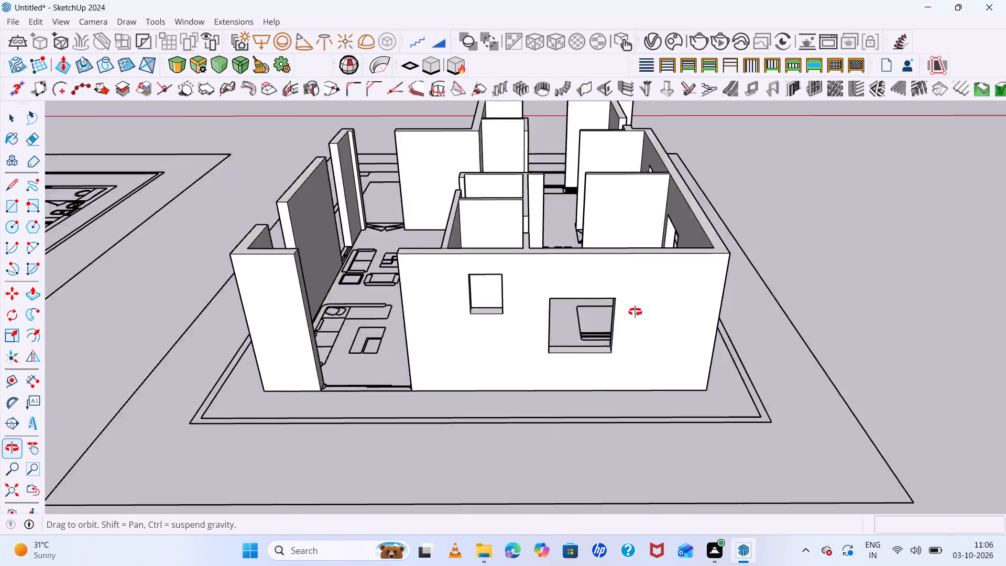
{"action": "middle_click_drag", "start_coordinate": [635, 312], "coordinate": [646, 277]}
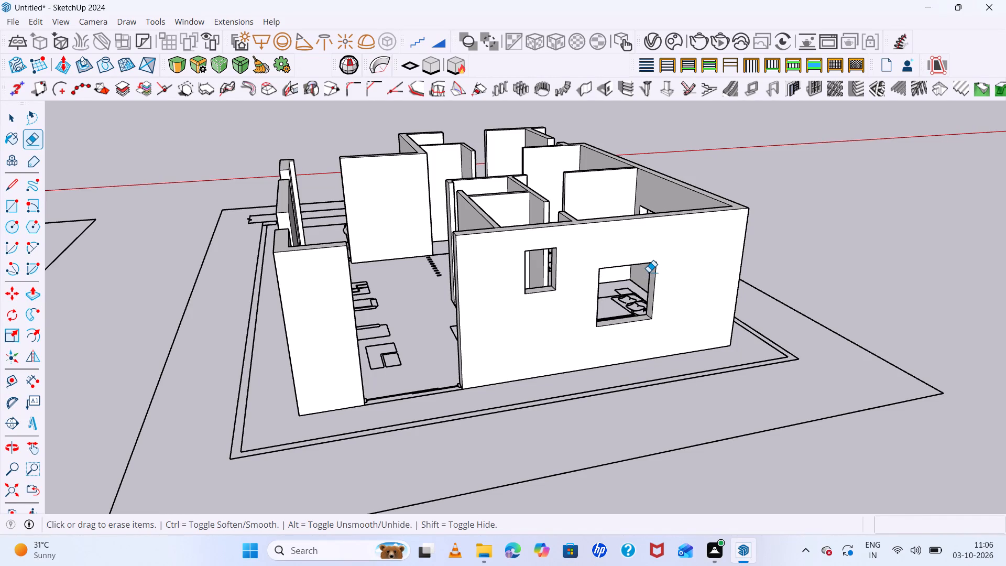
{"action": "scroll", "coordinate": [641, 324], "scroll_direction": "up", "scroll_amount": 7}
{"action": "scroll", "coordinate": [640, 314], "scroll_direction": "down", "scroll_amount": 14}
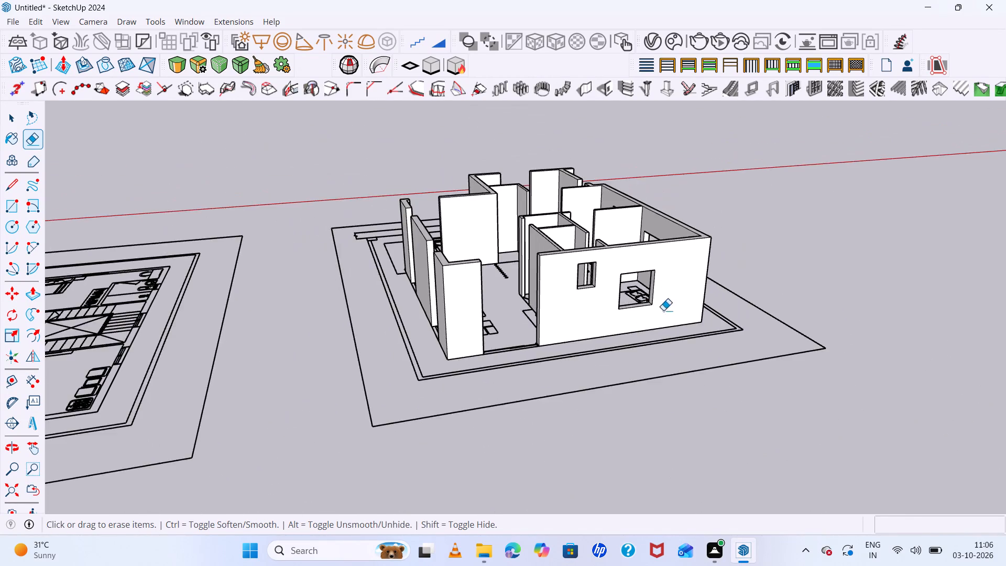
Draw a 4' by 9" rectangle across the exterior wall gap behind the L-shaped sofa, near the building's corner.
{"action": "middle_click_drag", "start_coordinate": [675, 328], "coordinate": [914, 378]}
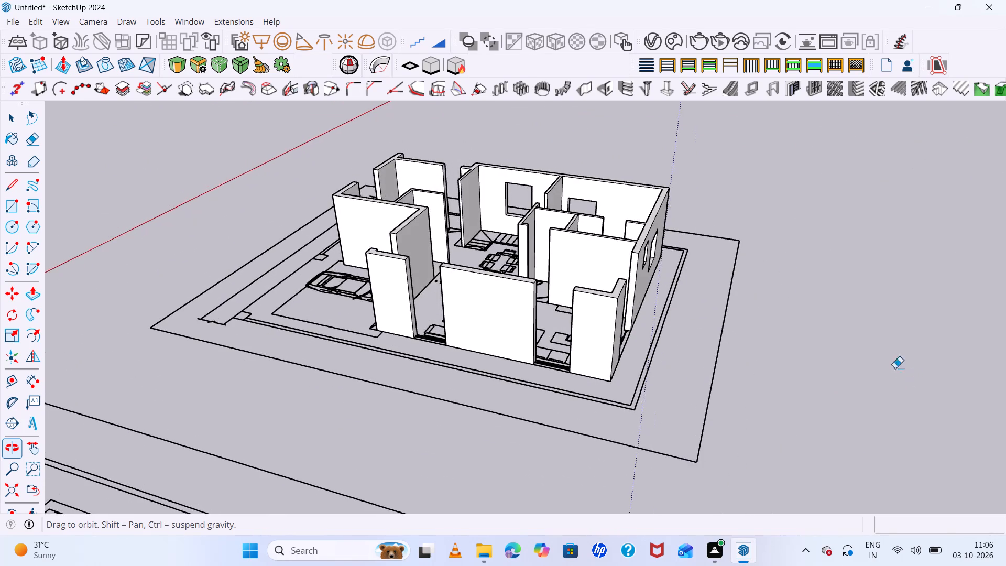
{"action": "scroll", "coordinate": [550, 359], "scroll_direction": "up", "scroll_amount": 14}
{"action": "middle_click_drag", "start_coordinate": [473, 353], "coordinate": [574, 416]}
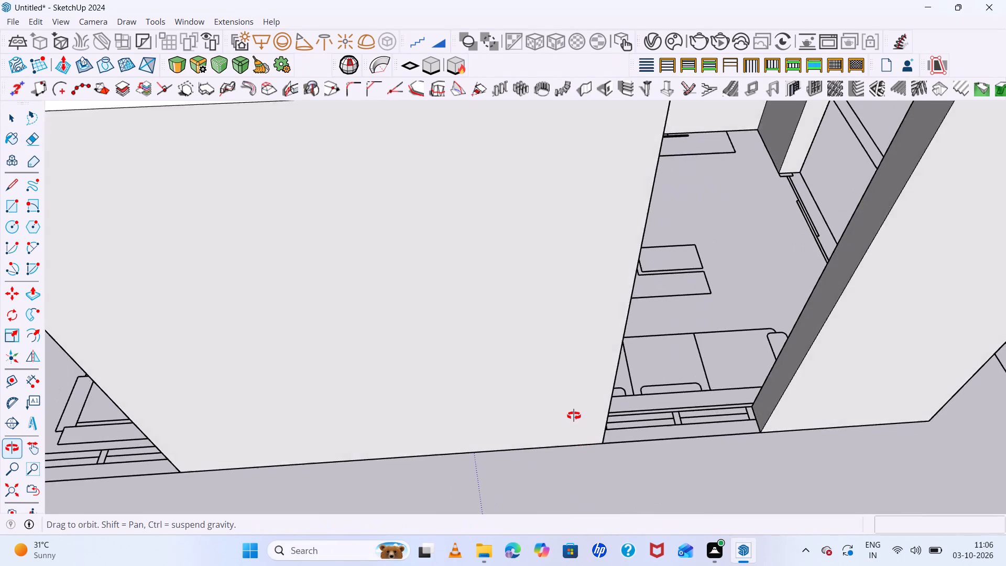
{"action": "middle_click_drag", "start_coordinate": [574, 416], "coordinate": [573, 415]}
{"action": "scroll", "coordinate": [563, 386], "scroll_direction": "down", "scroll_amount": 14}
{"action": "middle_click_drag", "start_coordinate": [650, 432], "coordinate": [655, 461]}
{"action": "scroll", "coordinate": [661, 442], "scroll_direction": "up", "scroll_amount": 8}
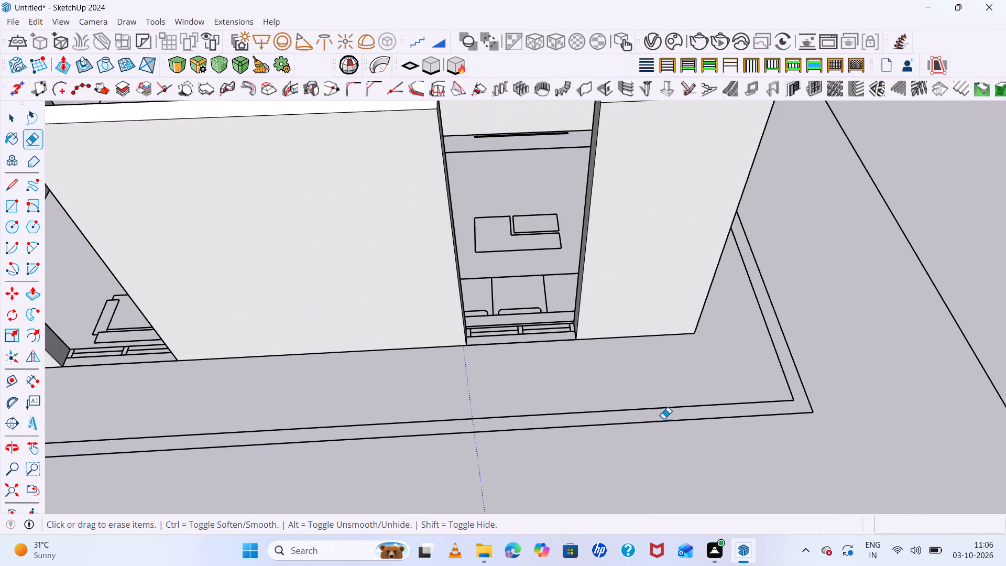
{"action": "middle_click_drag", "start_coordinate": [625, 366], "coordinate": [632, 398]}
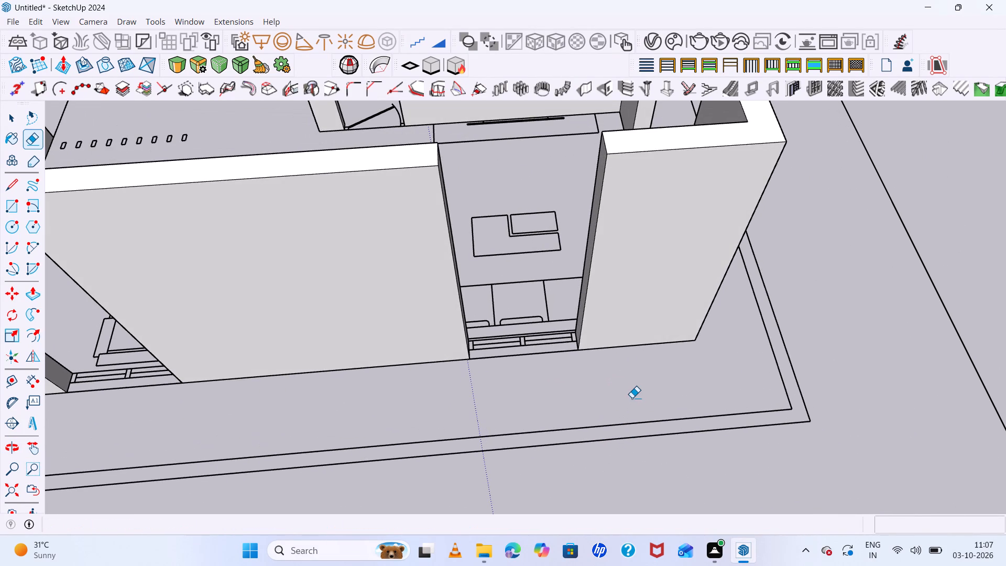
{"action": "key", "text": "r"}
{"action": "scroll", "coordinate": [542, 372], "scroll_direction": "up", "scroll_amount": 6}
{"action": "scroll", "coordinate": [429, 352], "scroll_direction": "up", "scroll_amount": 6}
{"action": "left_click", "coordinate": [387, 344]}
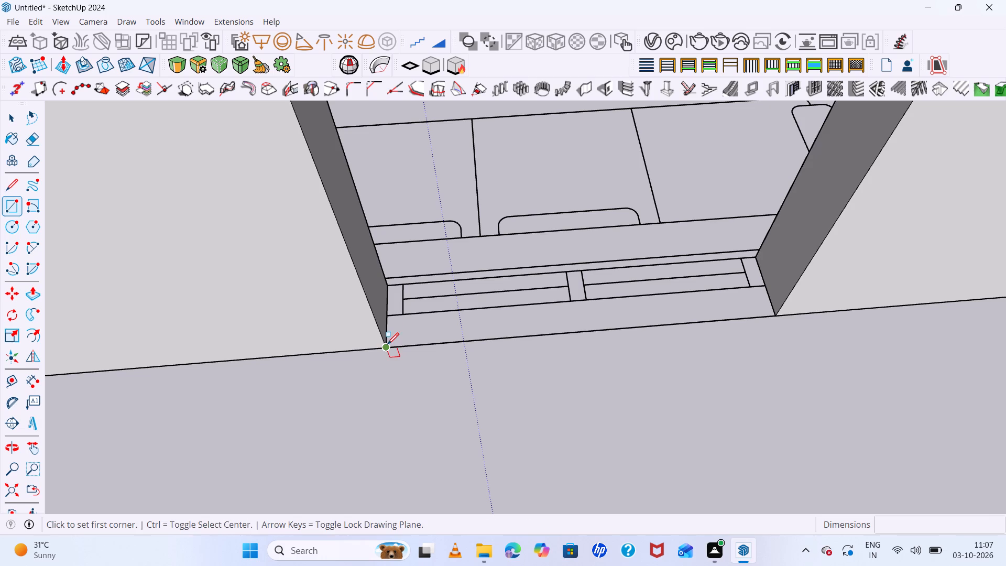
{"action": "left_click", "coordinate": [760, 257]}
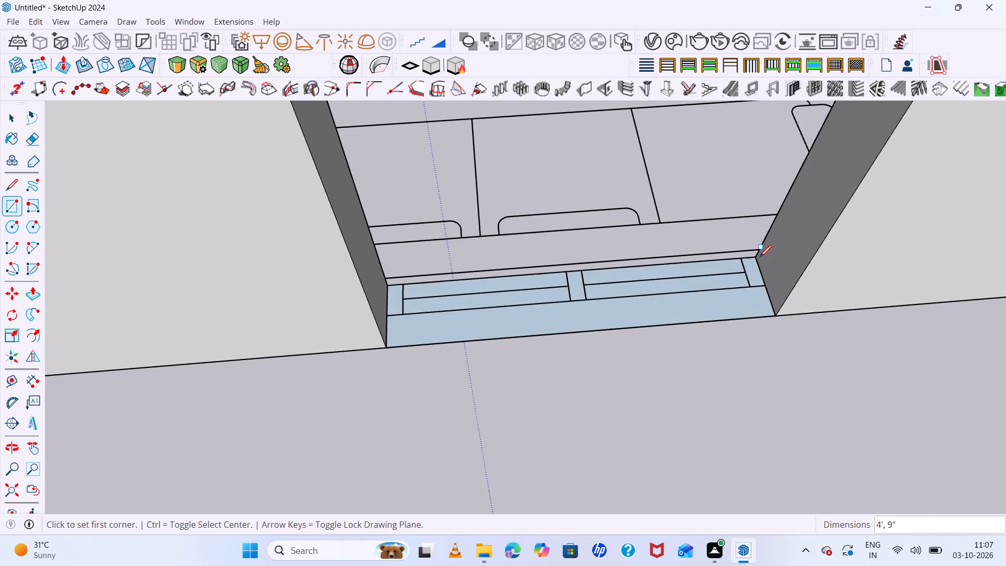
Pull the rectangle behind the L-shaped sofa up 3' to form the window's sill wall.
{"action": "key", "text": "p"}
{"action": "left_click", "coordinate": [689, 310]}
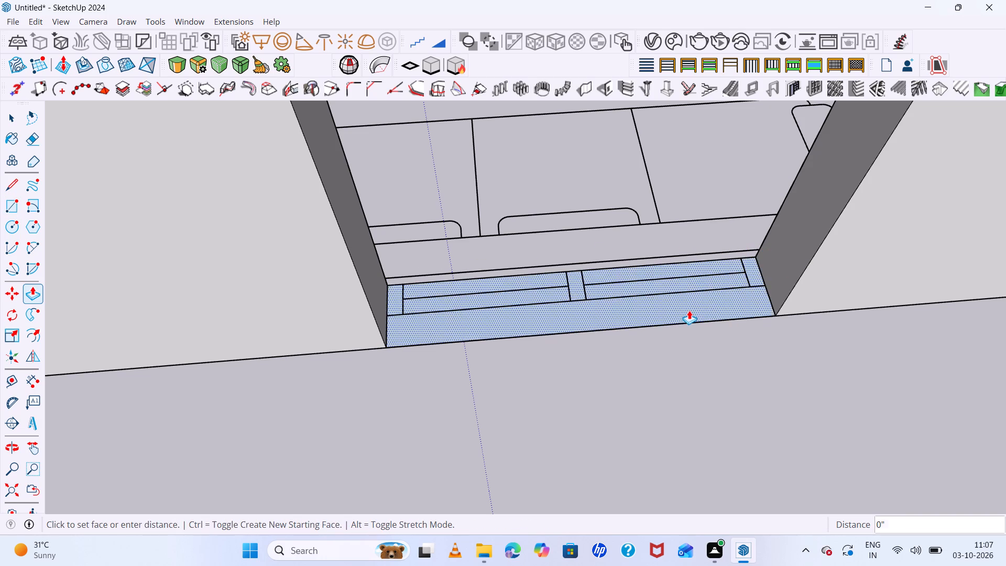
{"action": "scroll", "coordinate": [686, 216], "scroll_direction": "down", "scroll_amount": 12}
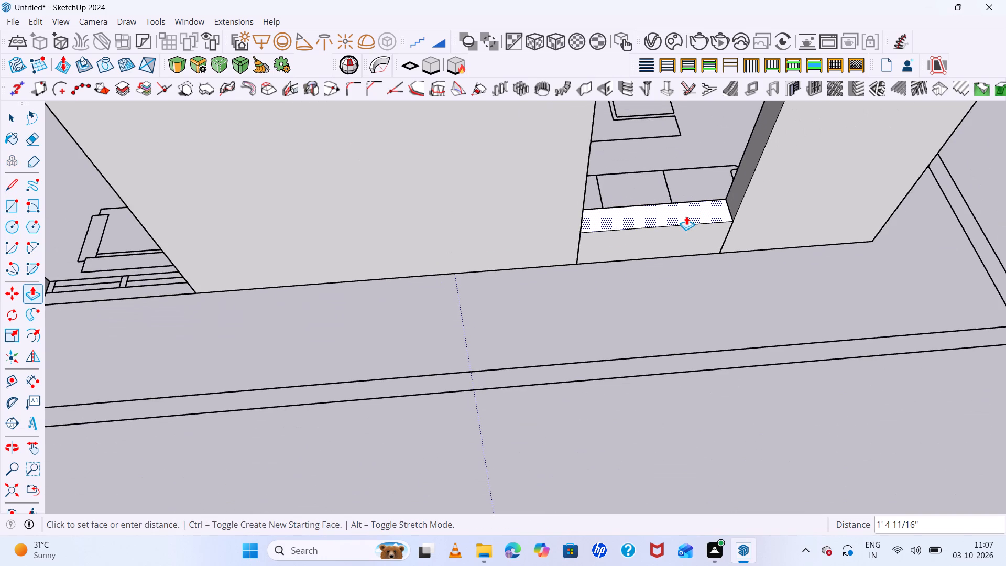
{"action": "type", "text": "3'"}
{"action": "key", "text": "Return"}
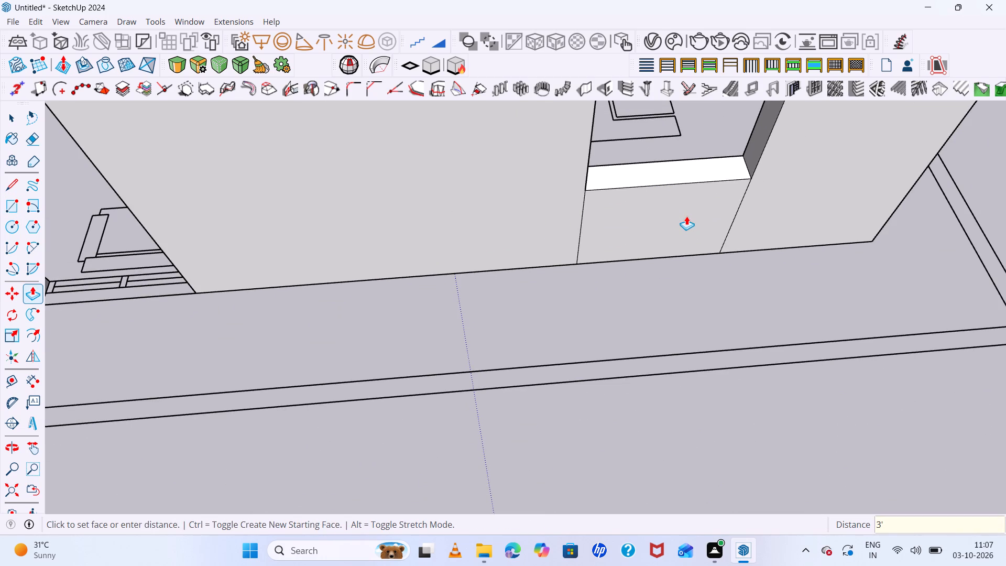
{"action": "key", "text": "space"}
Erase the two vertical seam edges between the new sill wall and the adjoining exterior wall faces.
{"action": "key", "text": "e"}
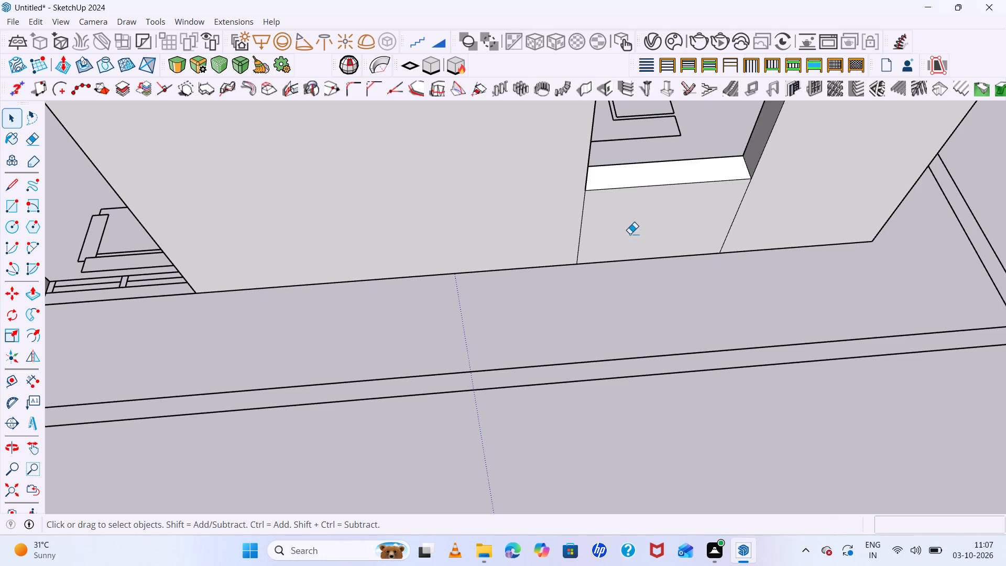
{"action": "left_click", "coordinate": [585, 217]}
{"action": "left_click_drag", "start_coordinate": [745, 209], "coordinate": [728, 211]}
{"action": "left_click_drag", "start_coordinate": [586, 214], "coordinate": [519, 221]}
Copy the sill wall's top face 7' straight up to the top of the surrounding wall.
{"action": "scroll", "coordinate": [587, 238], "scroll_direction": "down", "scroll_amount": 15}
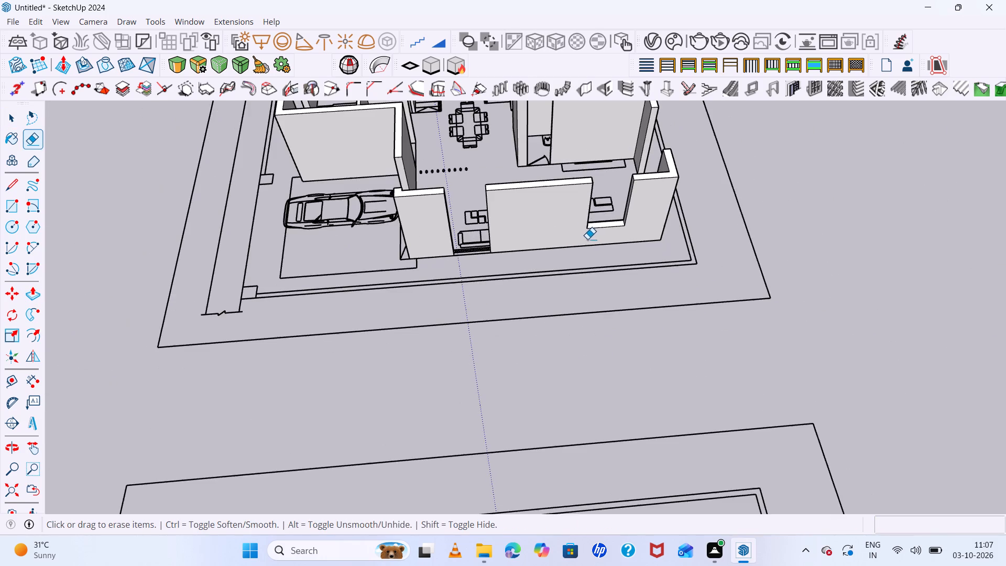
{"action": "middle_click_drag", "start_coordinate": [681, 266], "coordinate": [497, 182]}
{"action": "scroll", "coordinate": [583, 257], "scroll_direction": "up", "scroll_amount": 6}
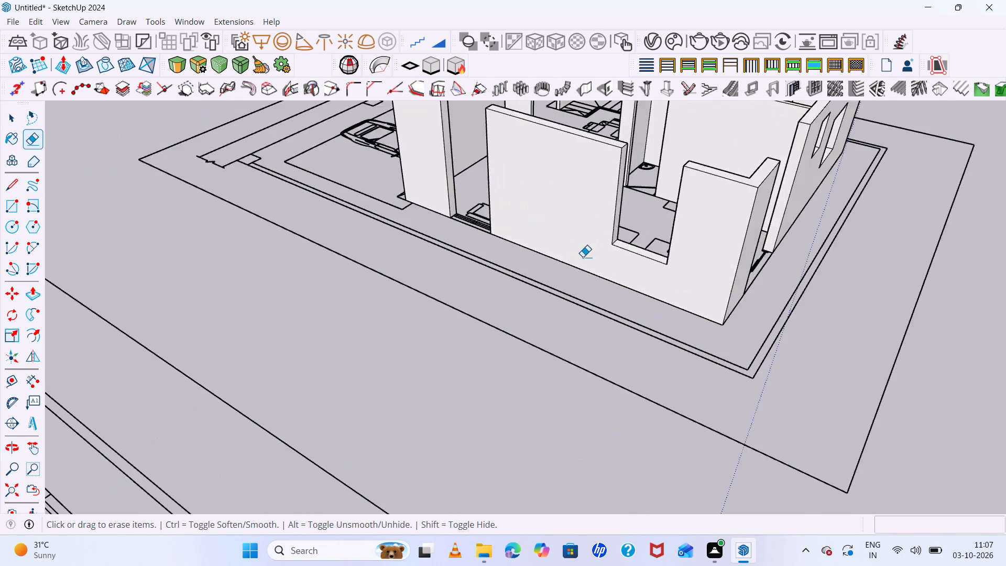
{"action": "scroll", "coordinate": [666, 286], "scroll_direction": "up", "scroll_amount": 1}
{"action": "middle_click_drag", "start_coordinate": [679, 300], "coordinate": [806, 373]}
{"action": "middle_click", "coordinate": [806, 373]}
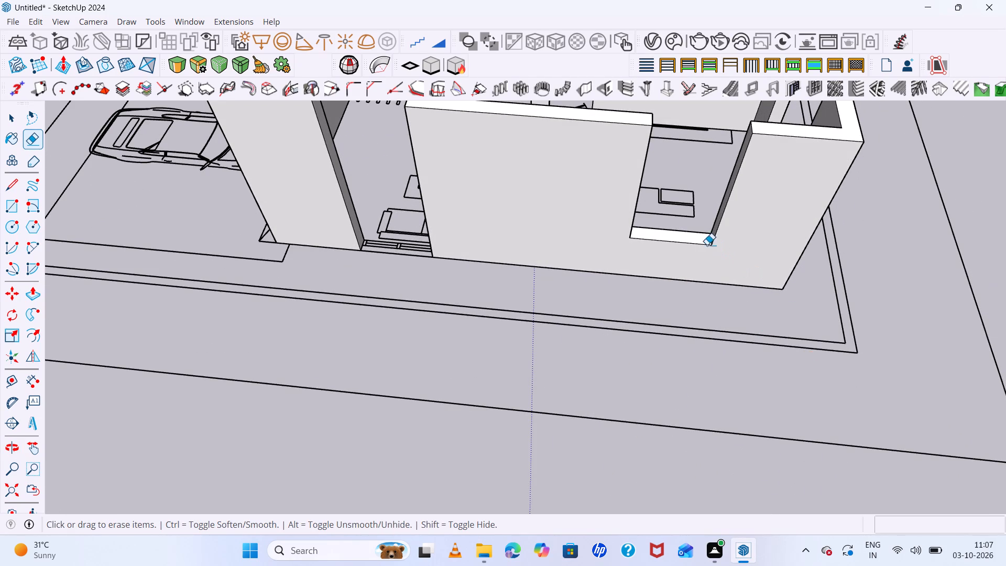
{"action": "key", "text": "space"}
{"action": "left_click", "coordinate": [694, 236]}
{"action": "key", "text": "m"}
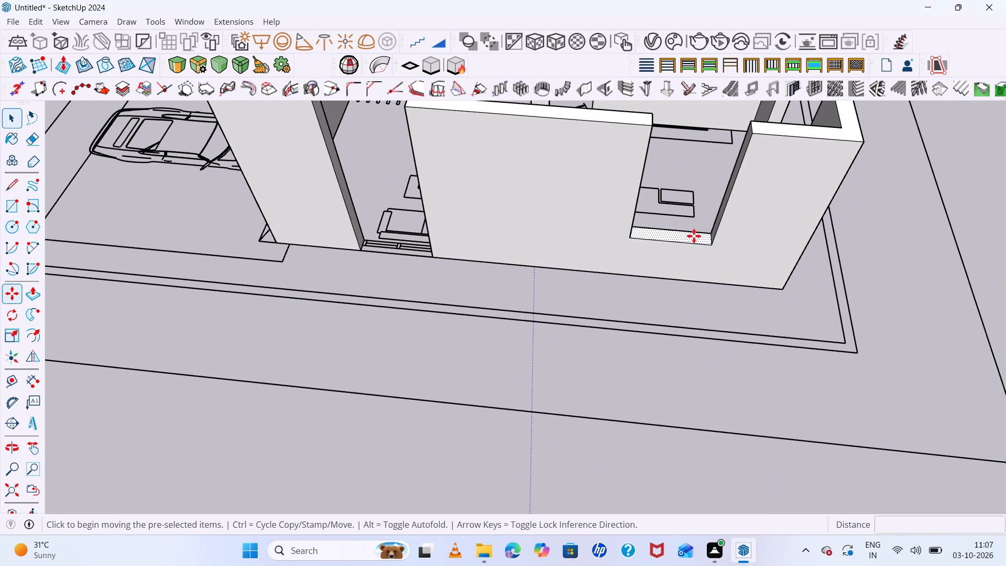
{"action": "left_click", "coordinate": [713, 246]}
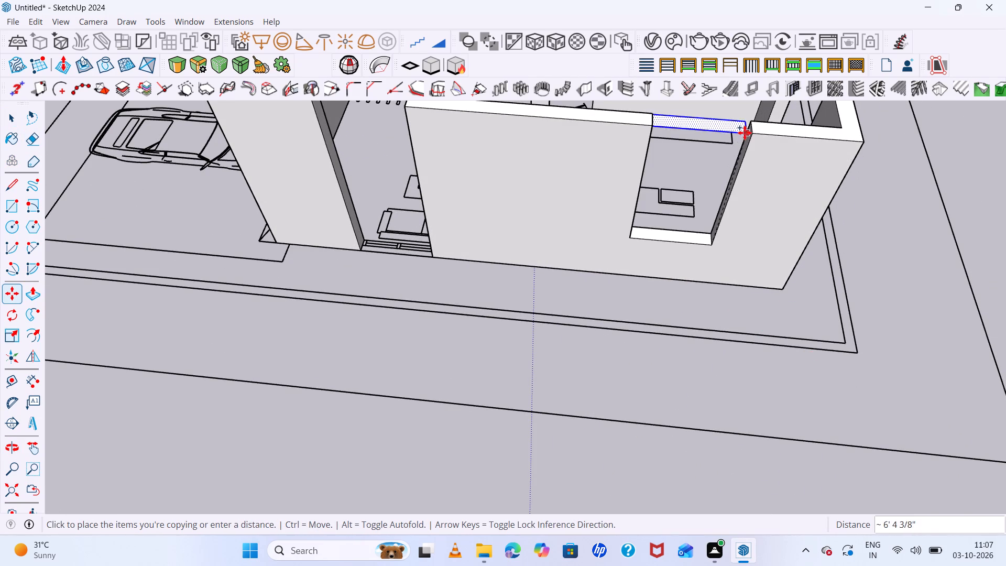
{"action": "left_click", "coordinate": [751, 130]}
Push the copied top face down by about 2' 4" to form the header above the living room window.
{"action": "key", "text": "p"}
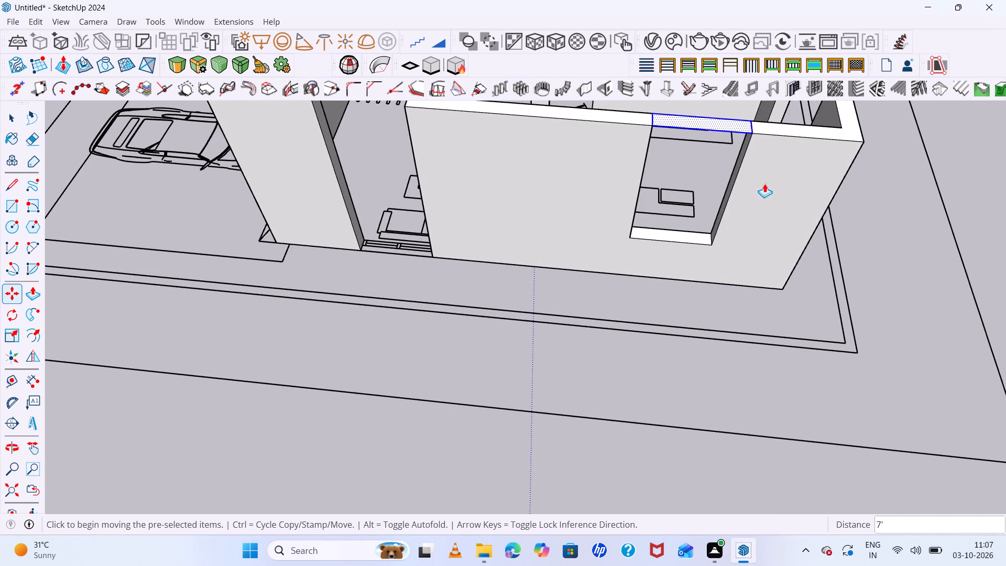
{"action": "left_click", "coordinate": [726, 126]}
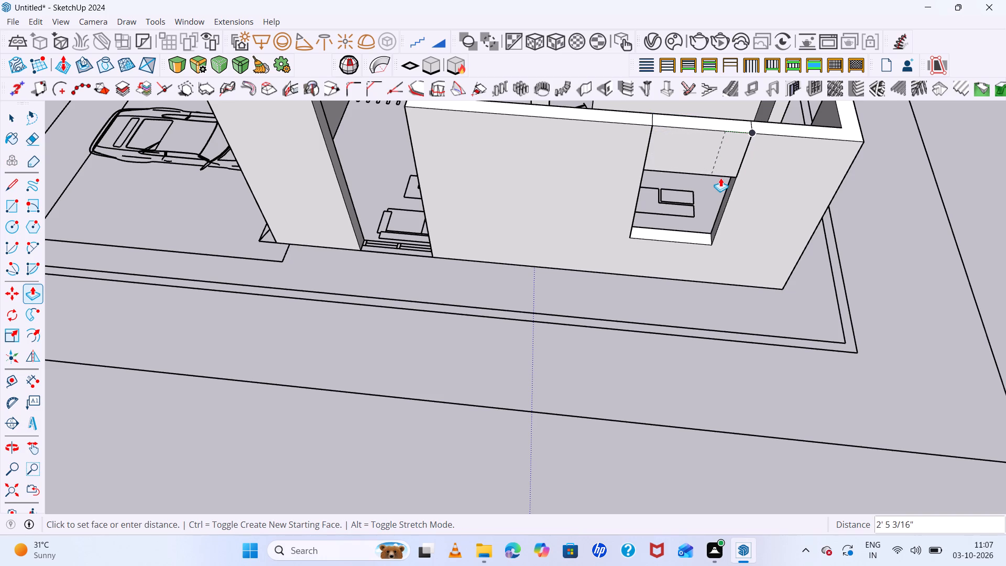
{"action": "middle_click", "coordinate": [718, 175]}
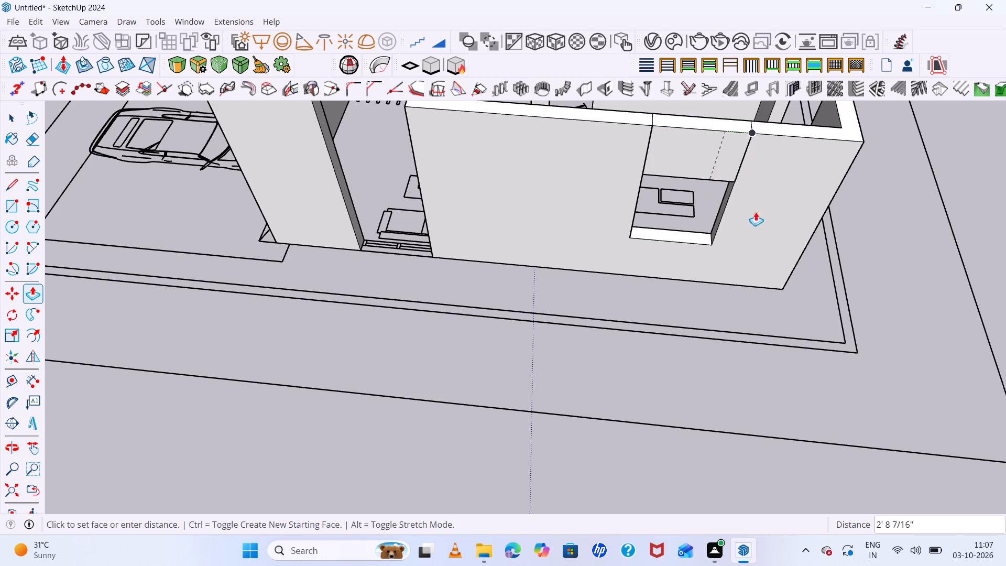
{"action": "middle_click_drag", "start_coordinate": [812, 247], "coordinate": [796, 219]}
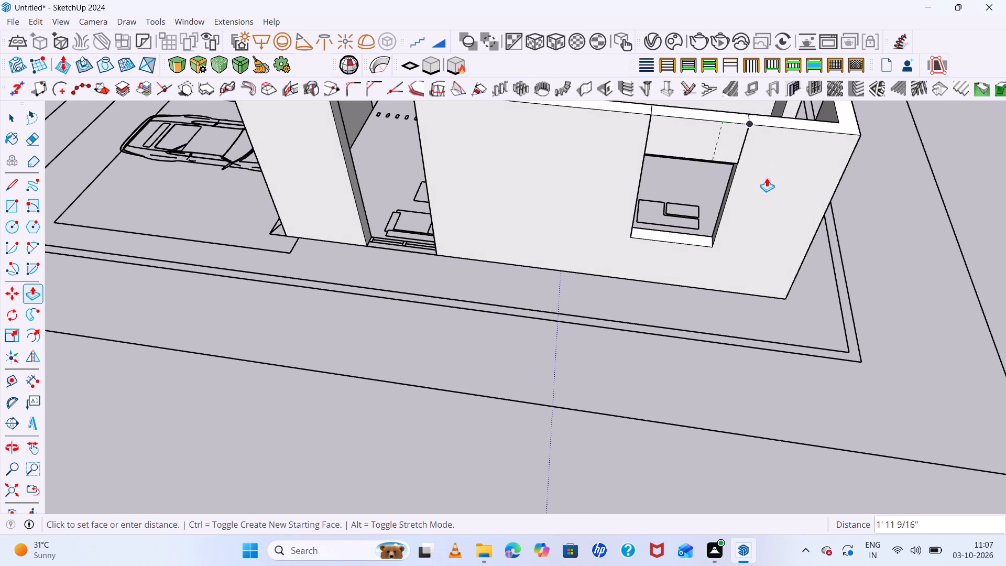
{"action": "left_click", "coordinate": [766, 182]}
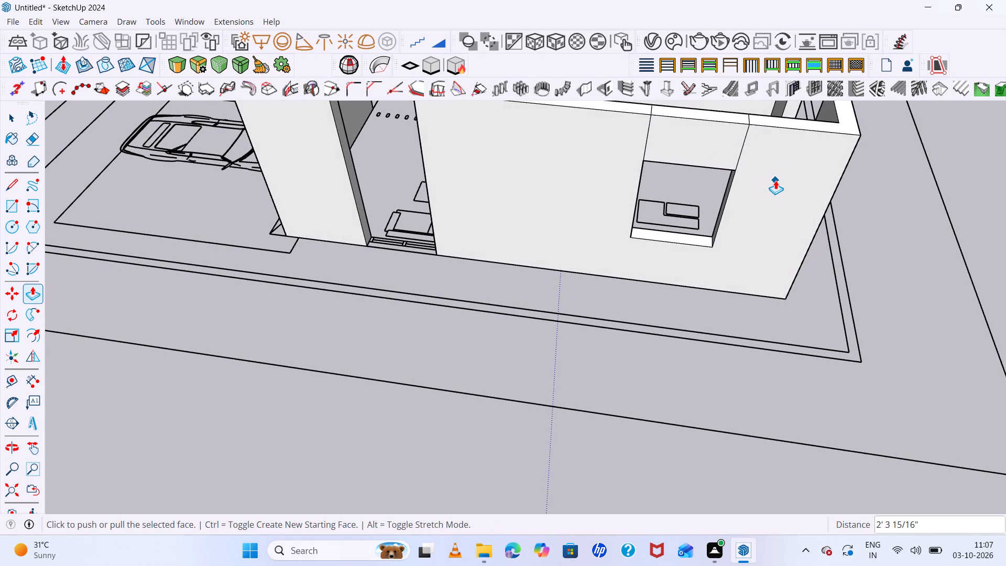
Erase the header's seam edges on the exterior face and across the wall top.
{"action": "key", "text": "e"}
{"action": "left_click_drag", "start_coordinate": [749, 147], "coordinate": [728, 147]}
{"action": "left_click_drag", "start_coordinate": [637, 139], "coordinate": [669, 144]}
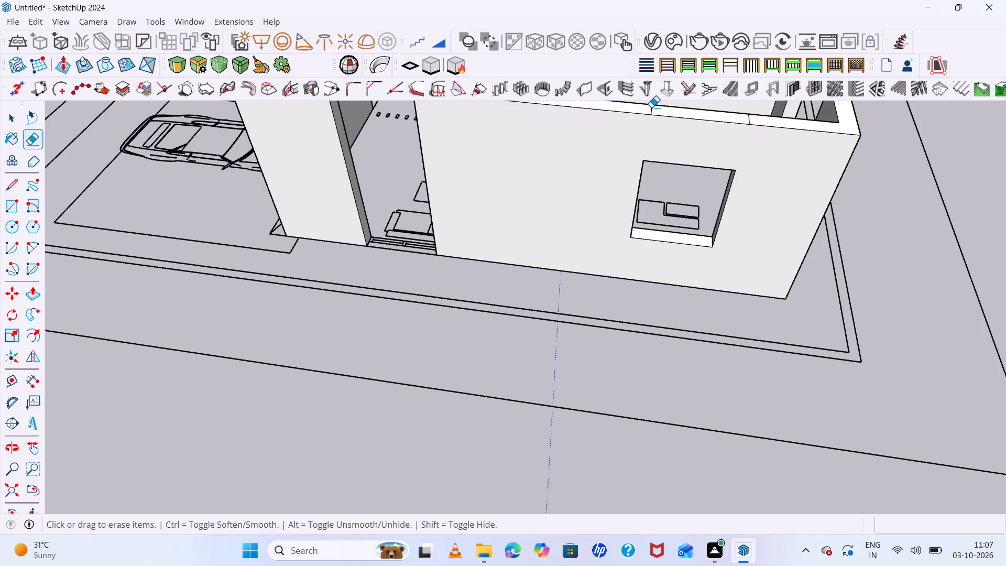
{"action": "left_click", "coordinate": [651, 107]}
{"action": "left_click", "coordinate": [748, 119]}
Erase the four seam edges above and below the living room window on the interior wall face.
{"action": "middle_click_drag", "start_coordinate": [725, 190], "coordinate": [743, 424]}
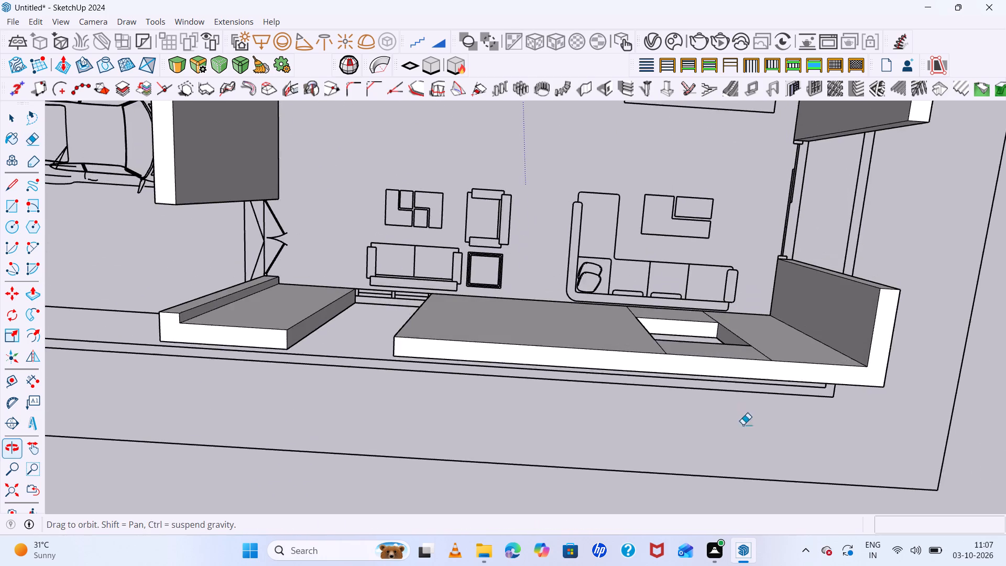
{"action": "middle_click_drag", "start_coordinate": [743, 424], "coordinate": [745, 426]}
{"action": "scroll", "coordinate": [740, 338], "scroll_direction": "up", "scroll_amount": 7}
{"action": "middle_click_drag", "start_coordinate": [657, 217], "coordinate": [651, 306]}
{"action": "scroll", "coordinate": [752, 487], "scroll_direction": "up", "scroll_amount": 2}
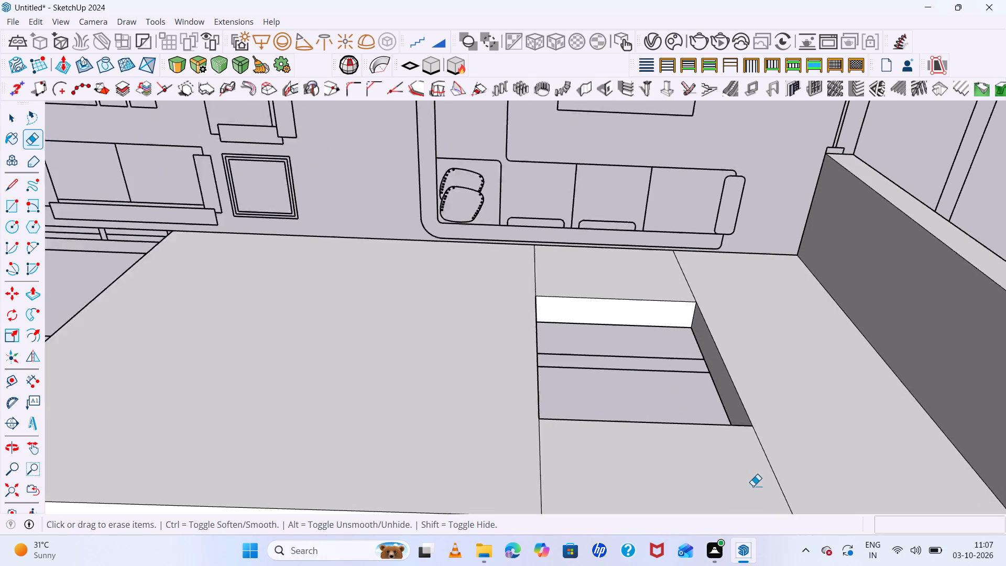
{"action": "scroll", "coordinate": [753, 486], "scroll_direction": "up", "scroll_amount": 2}
{"action": "left_click_drag", "start_coordinate": [775, 459], "coordinate": [749, 459]}
{"action": "left_click_drag", "start_coordinate": [460, 437], "coordinate": [510, 445]}
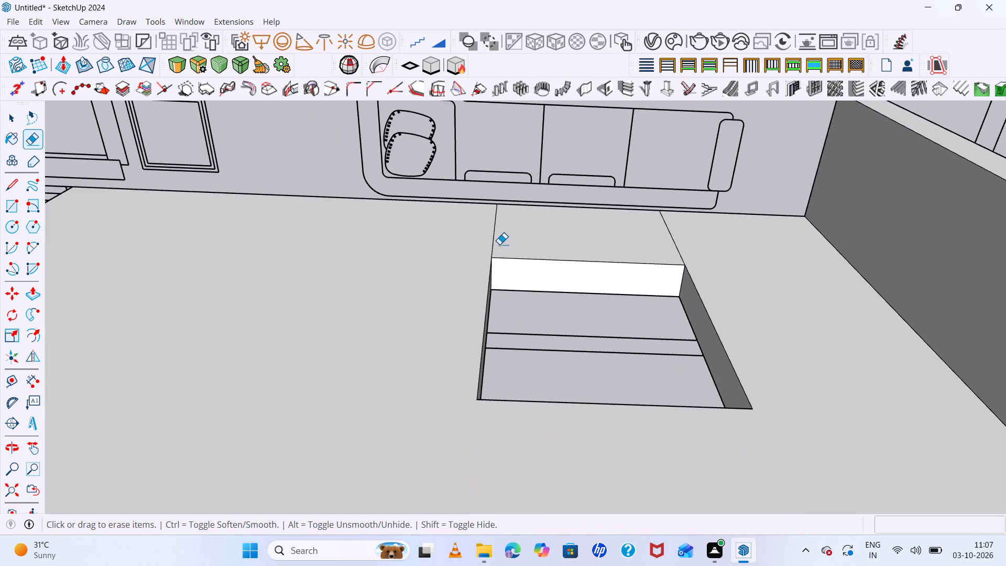
{"action": "left_click_drag", "start_coordinate": [491, 232], "coordinate": [504, 234]}
{"action": "left_click_drag", "start_coordinate": [665, 235], "coordinate": [716, 252]}
Examine the new living room window and the remaining wall gaps from around the building.
{"action": "scroll", "coordinate": [426, 352], "scroll_direction": "down", "scroll_amount": 7}
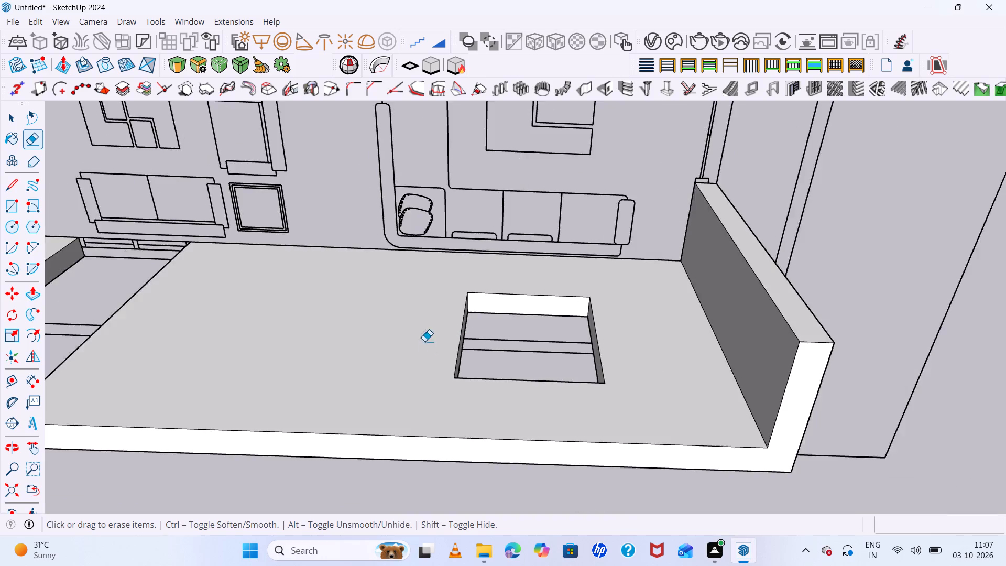
{"action": "scroll", "coordinate": [424, 341], "scroll_direction": "down", "scroll_amount": 12}
{"action": "middle_click_drag", "start_coordinate": [499, 408], "coordinate": [594, 112]}
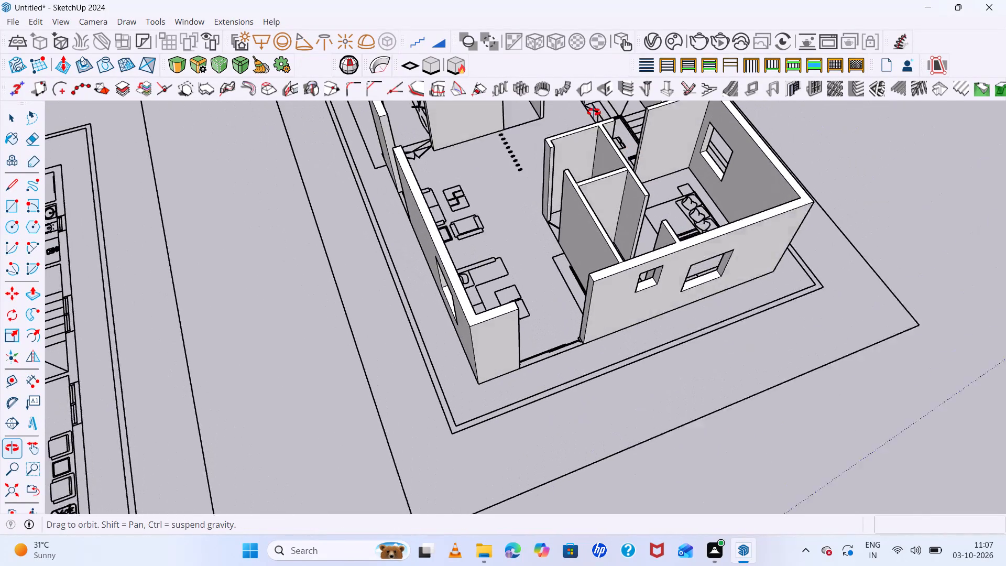
{"action": "middle_click_drag", "start_coordinate": [594, 112], "coordinate": [591, 110]}
{"action": "middle_click_drag", "start_coordinate": [559, 355], "coordinate": [1005, 270]}
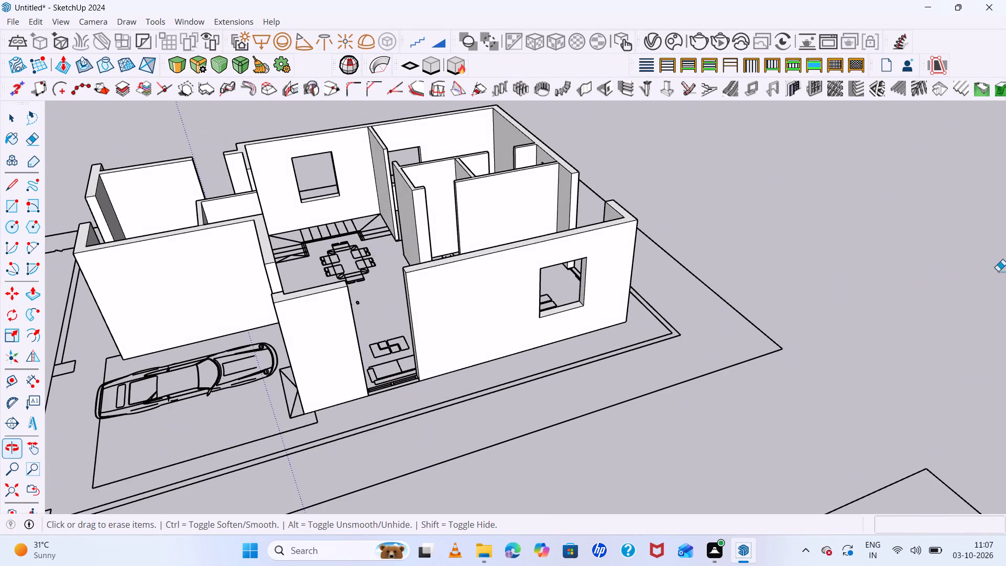
{"action": "middle_click_drag", "start_coordinate": [632, 385], "coordinate": [609, 448]}
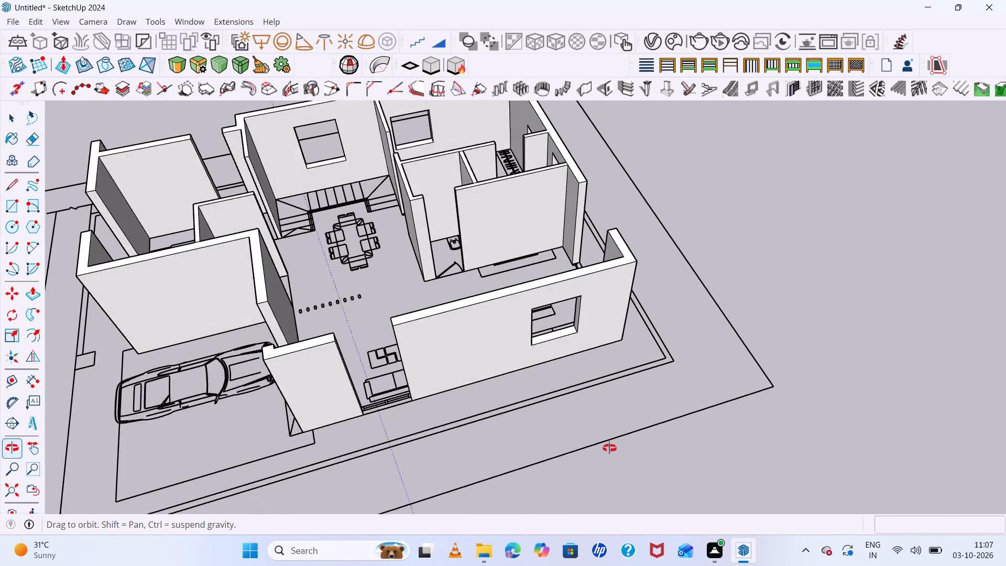
{"action": "middle_click_drag", "start_coordinate": [609, 448], "coordinate": [602, 378]}
Draw a 9" by 4' rectangle across the exterior wall gap behind the two-seat sofa, toward the car side.
{"action": "scroll", "coordinate": [305, 367], "scroll_direction": "up", "scroll_amount": 6}
{"action": "scroll", "coordinate": [415, 429], "scroll_direction": "up", "scroll_amount": 6}
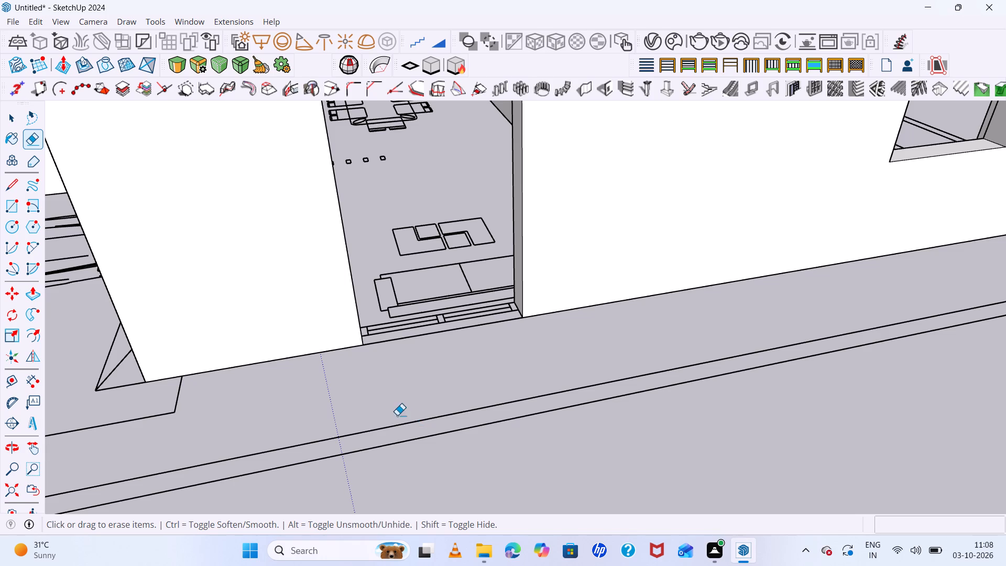
{"action": "scroll", "coordinate": [472, 427], "scroll_direction": "down", "scroll_amount": 6}
{"action": "scroll", "coordinate": [472, 427], "scroll_direction": "up", "scroll_amount": 5}
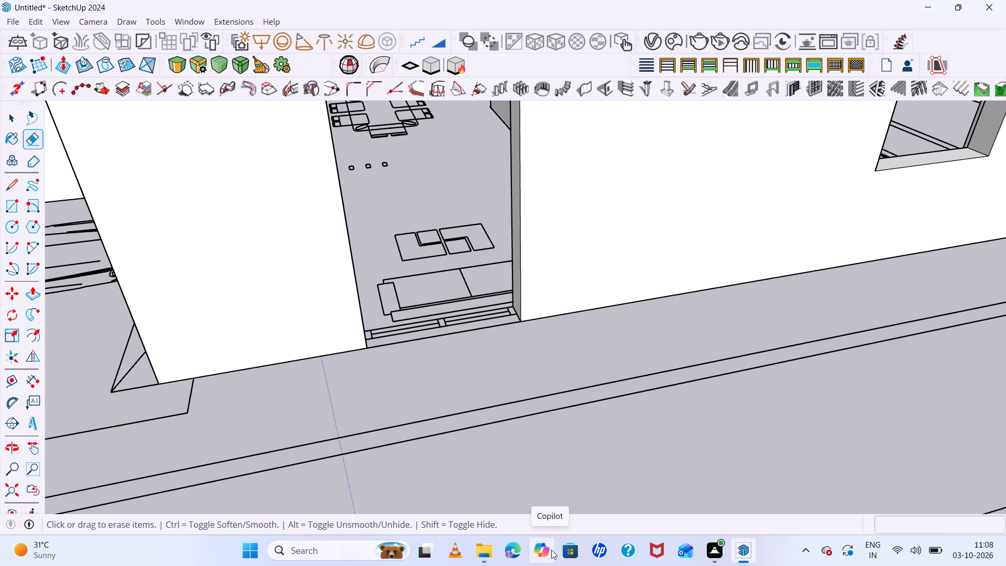
{"action": "scroll", "coordinate": [487, 543], "scroll_direction": "down", "scroll_amount": 3}
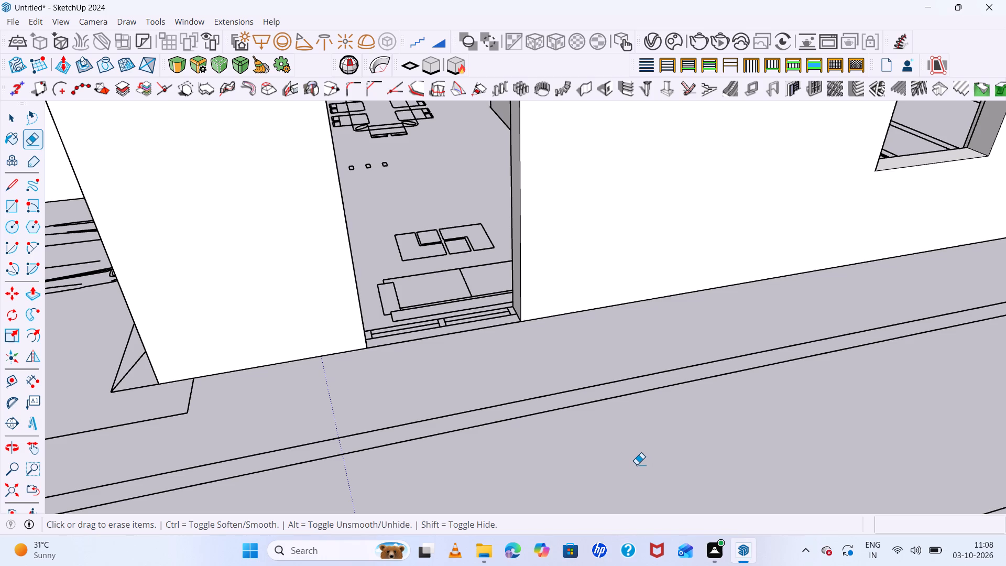
{"action": "key", "text": "r"}
{"action": "scroll", "coordinate": [468, 415], "scroll_direction": "up", "scroll_amount": 4}
{"action": "middle_click_drag", "start_coordinate": [491, 384], "coordinate": [473, 394]}
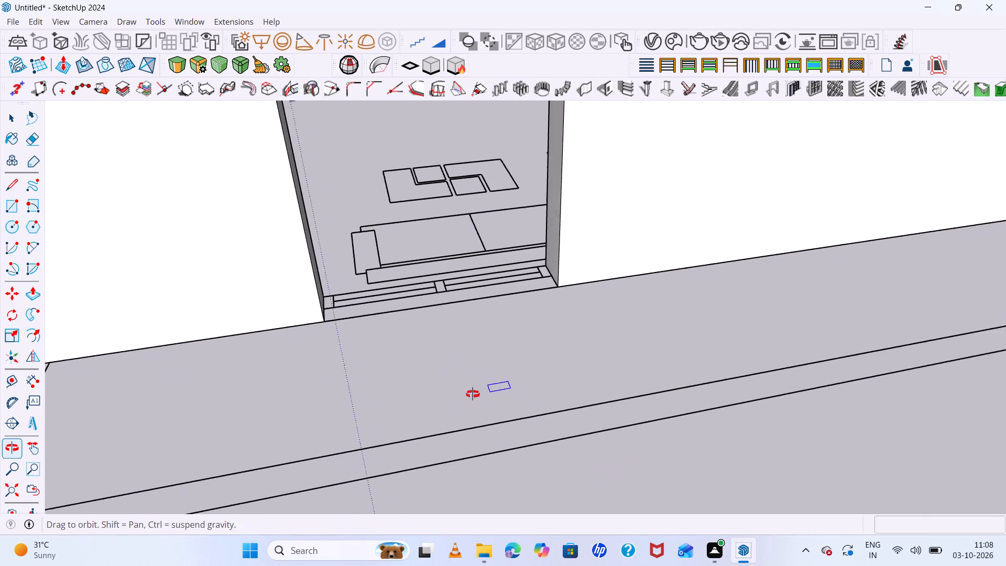
{"action": "middle_click_drag", "start_coordinate": [473, 394], "coordinate": [462, 397]}
{"action": "scroll", "coordinate": [382, 323], "scroll_direction": "up", "scroll_amount": 6}
{"action": "left_click", "coordinate": [272, 306]}
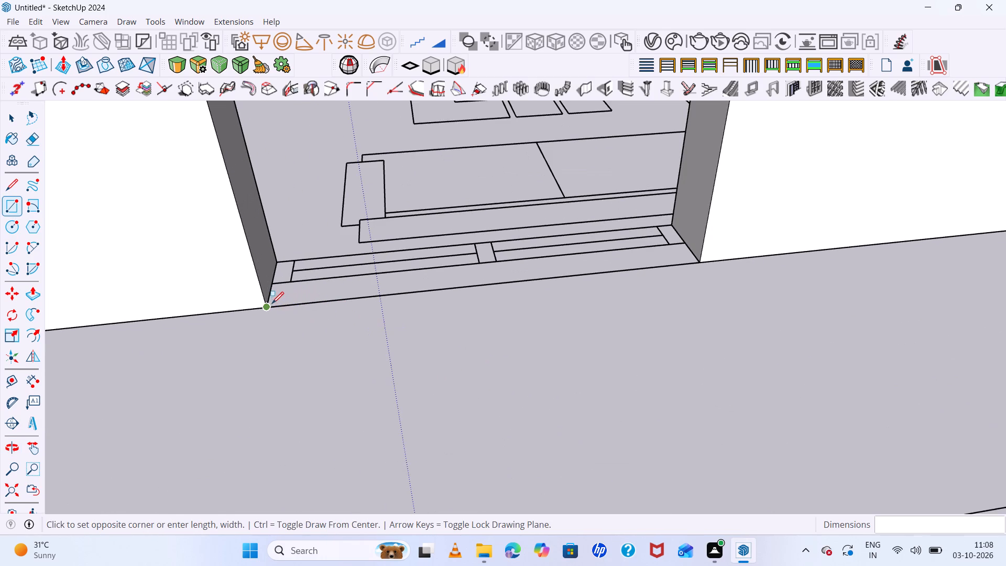
{"action": "left_click", "coordinate": [674, 225]}
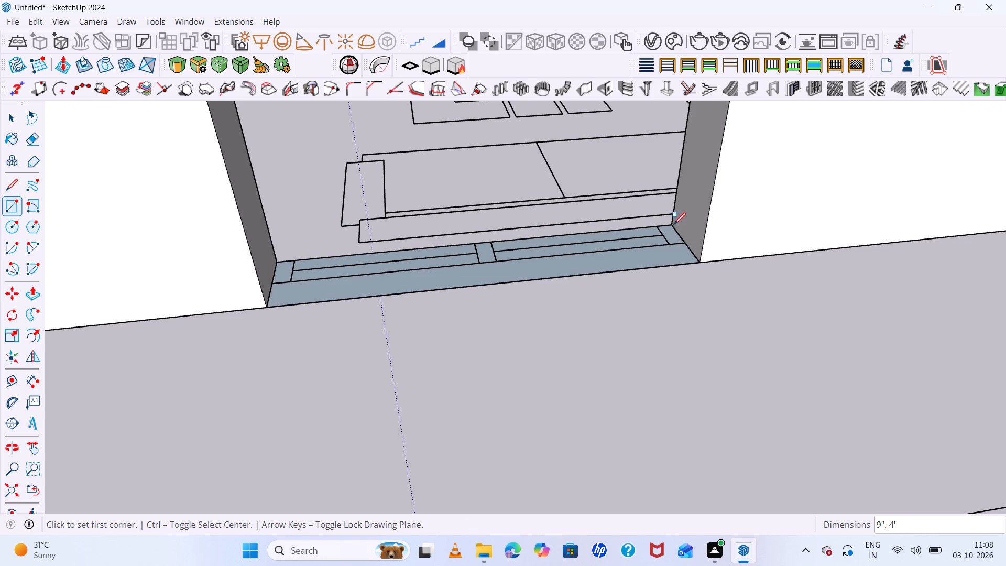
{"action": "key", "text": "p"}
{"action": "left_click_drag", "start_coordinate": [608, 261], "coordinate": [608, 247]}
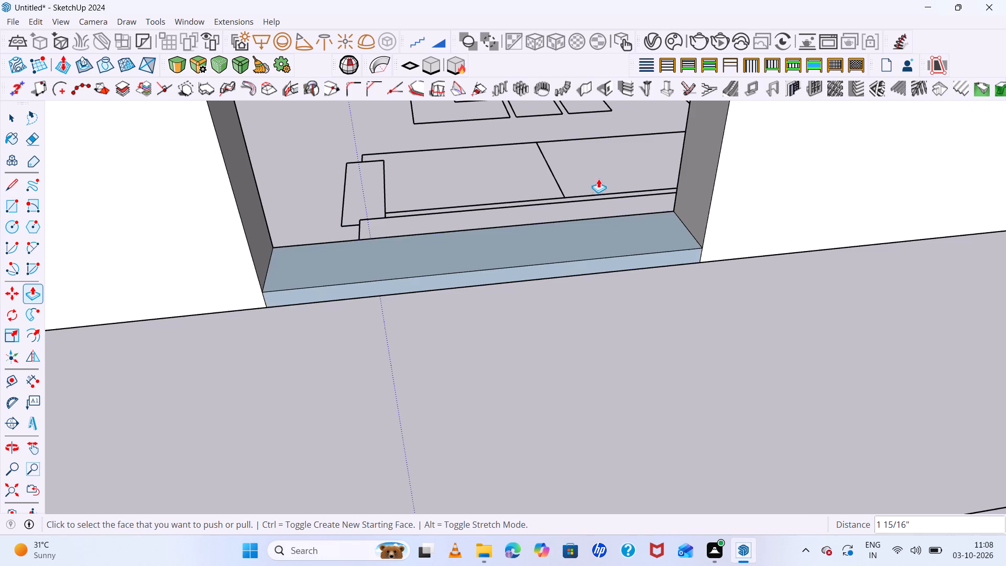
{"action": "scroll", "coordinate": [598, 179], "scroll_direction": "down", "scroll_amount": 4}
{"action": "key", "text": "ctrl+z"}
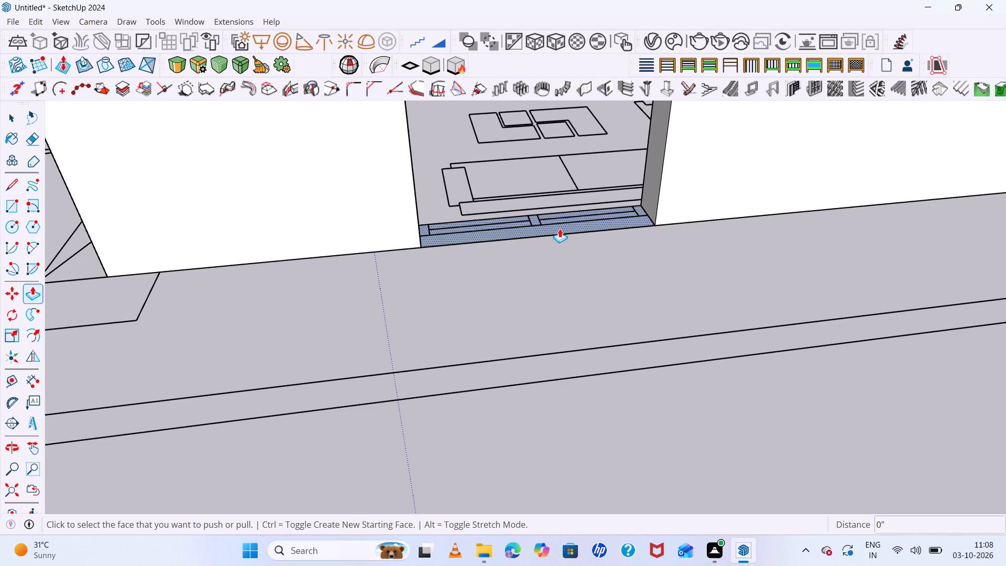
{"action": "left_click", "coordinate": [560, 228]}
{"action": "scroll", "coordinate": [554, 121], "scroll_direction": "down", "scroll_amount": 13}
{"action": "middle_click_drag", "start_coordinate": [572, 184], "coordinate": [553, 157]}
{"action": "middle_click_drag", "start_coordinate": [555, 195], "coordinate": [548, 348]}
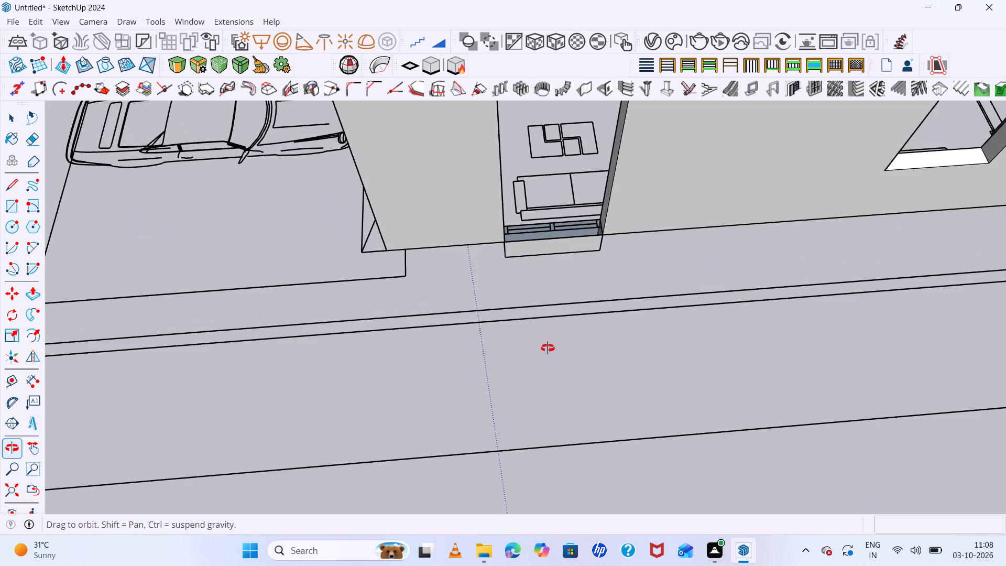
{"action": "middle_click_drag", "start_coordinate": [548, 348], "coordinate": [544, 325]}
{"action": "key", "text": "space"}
Reverse the 9" by 4' rectangle face in the exterior wall gap behind the two-seat sofa.
{"action": "left_click", "coordinate": [560, 223]}
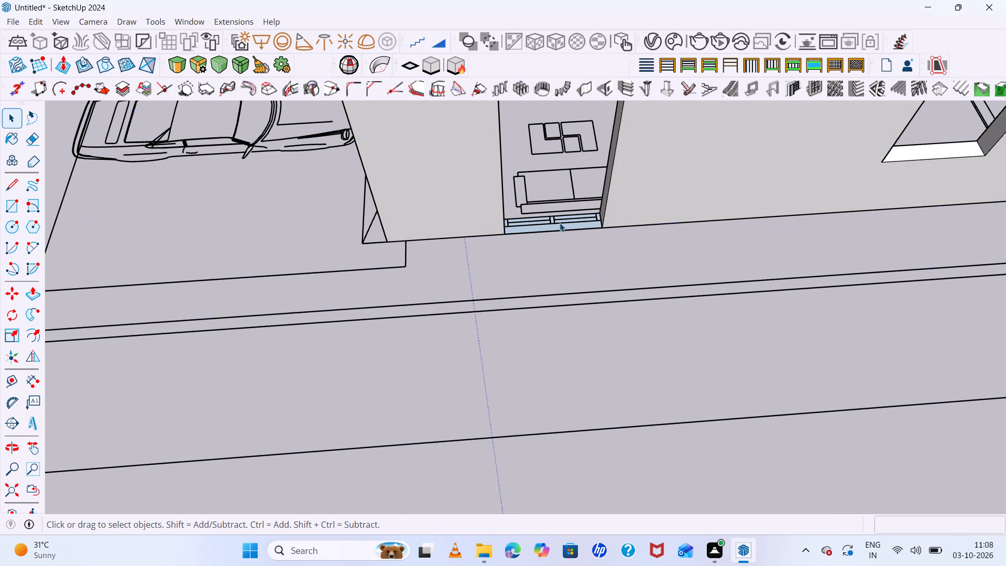
{"action": "middle_click_drag", "start_coordinate": [565, 252], "coordinate": [563, 281]}
{"action": "left_click", "coordinate": [575, 273]}
{"action": "scroll", "coordinate": [573, 237], "scroll_direction": "up", "scroll_amount": 6}
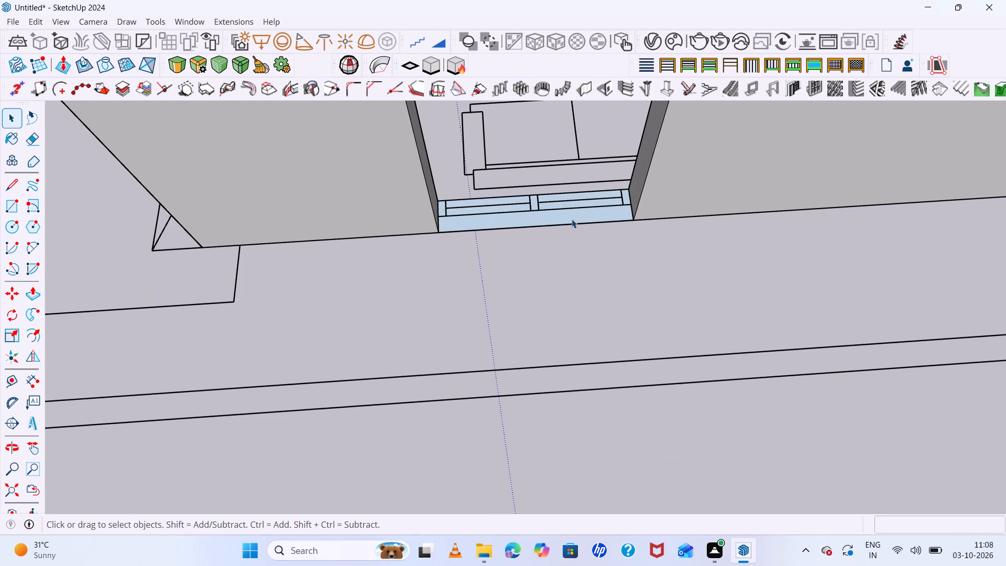
{"action": "left_click", "coordinate": [572, 219]}
{"action": "right_click", "coordinate": [572, 219]}
{"action": "left_click", "coordinate": [624, 359]}
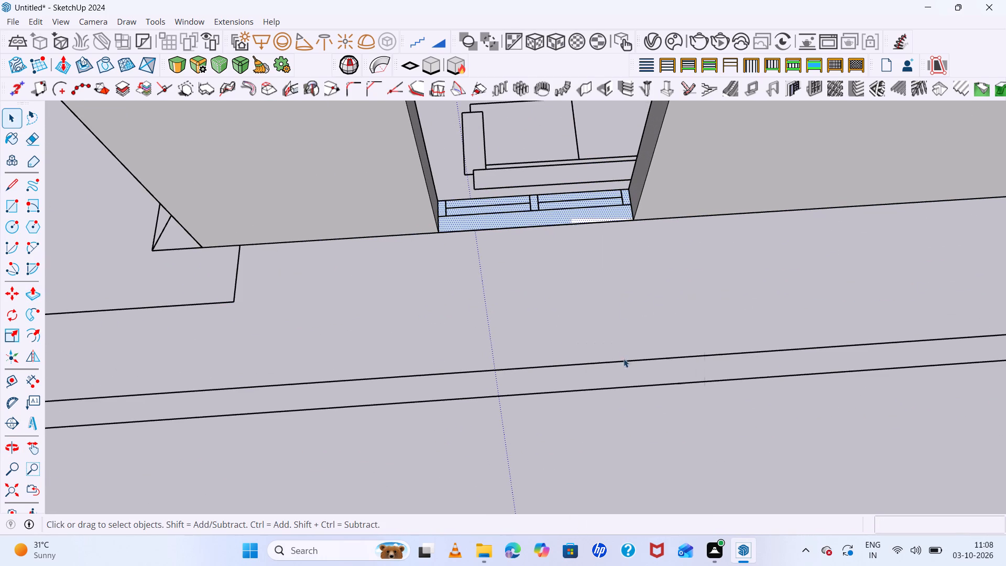
Push/Pull the gap rectangle up to the sill level of the neighbouring window in the same wall, forming the sill wall.
{"action": "key", "text": "p"}
{"action": "left_click", "coordinate": [596, 220]}
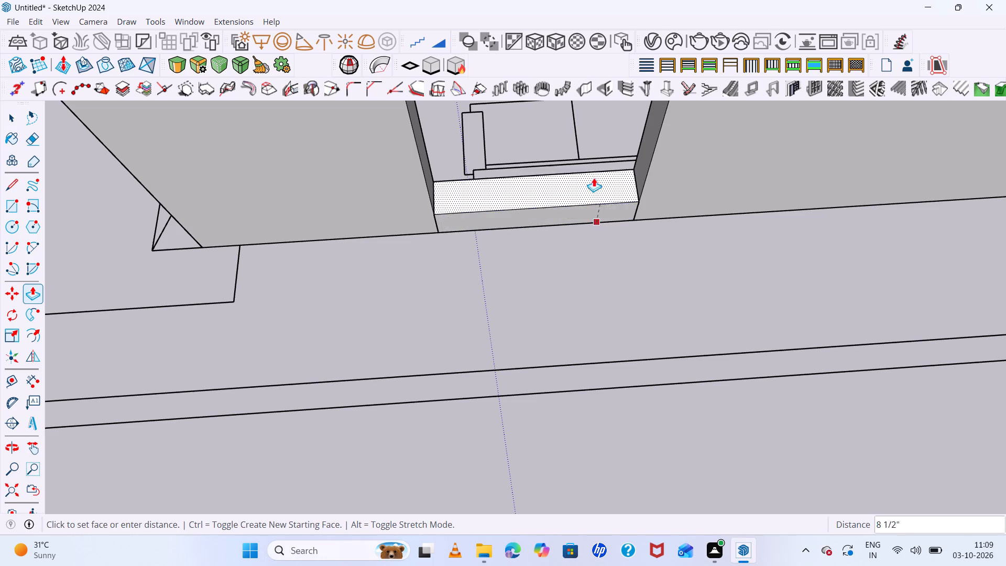
{"action": "scroll", "coordinate": [598, 149], "scroll_direction": "down", "scroll_amount": 18}
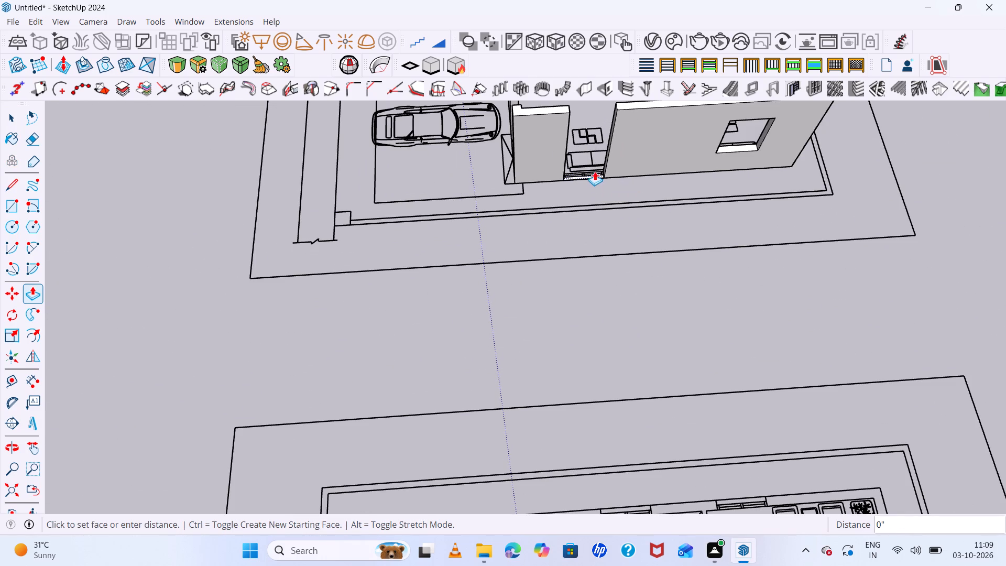
{"action": "left_click", "coordinate": [715, 152]}
Copy the new sill wall's top face straight up 7' so it sits flush with the wall top.
{"action": "scroll", "coordinate": [598, 245], "scroll_direction": "down", "scroll_amount": 1}
{"action": "middle_click_drag", "start_coordinate": [595, 275], "coordinate": [593, 298]}
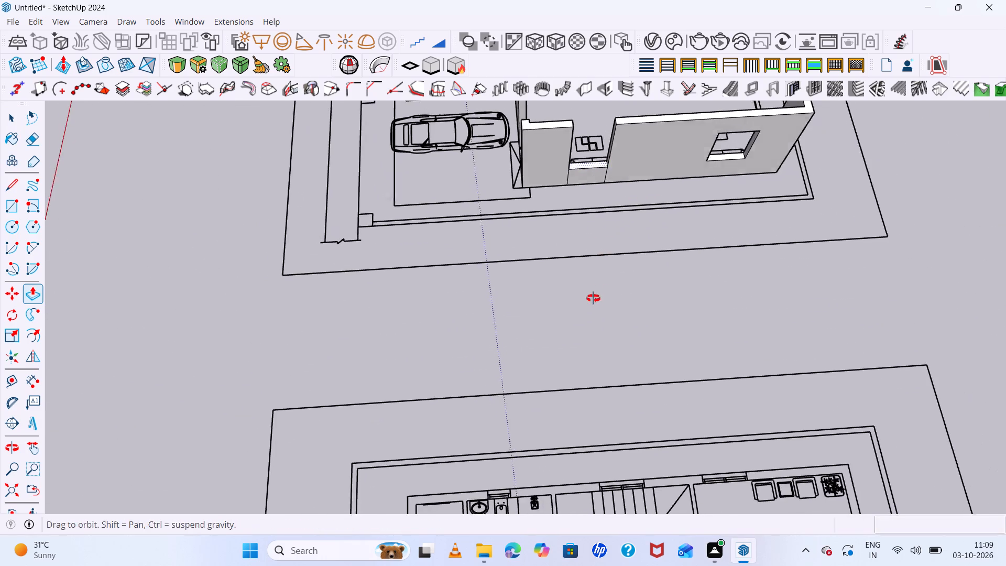
{"action": "middle_click_drag", "start_coordinate": [593, 298], "coordinate": [593, 301]}
{"action": "key", "text": "space"}
{"action": "scroll", "coordinate": [587, 159], "scroll_direction": "up", "scroll_amount": 5}
{"action": "left_click", "coordinate": [595, 165]}
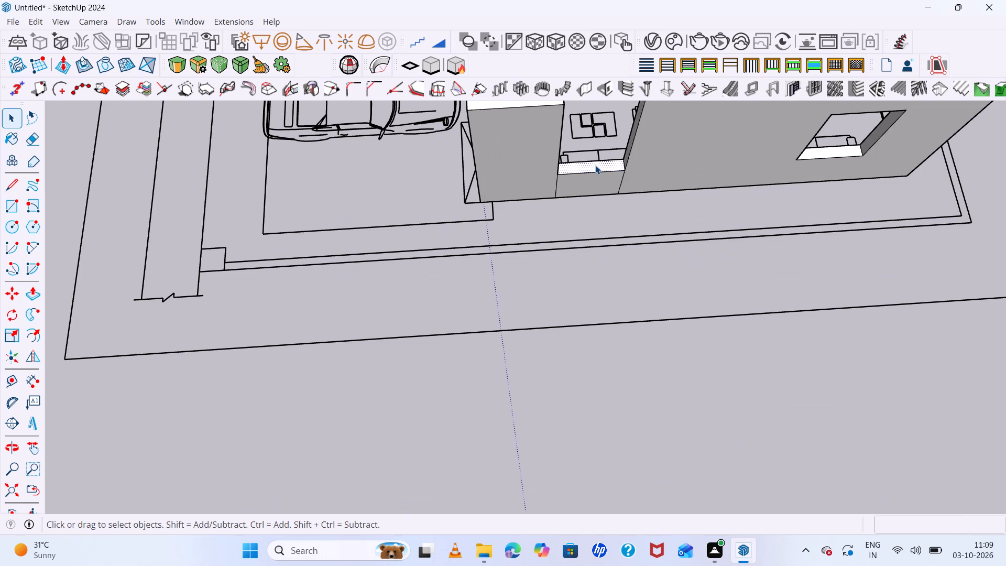
{"action": "key", "text": "m"}
{"action": "left_click", "coordinate": [625, 170]}
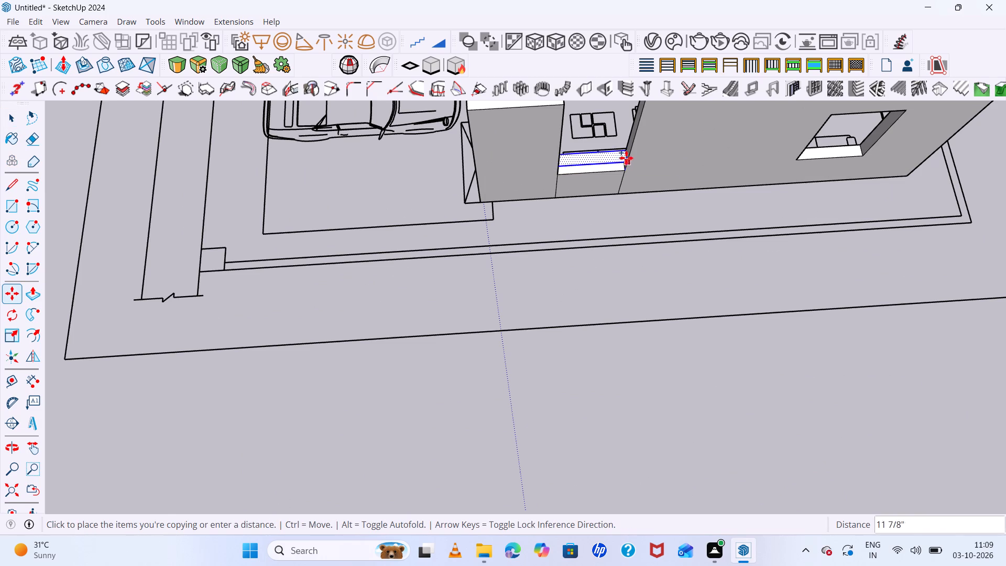
{"action": "scroll", "coordinate": [626, 156], "scroll_direction": "down", "scroll_amount": 6}
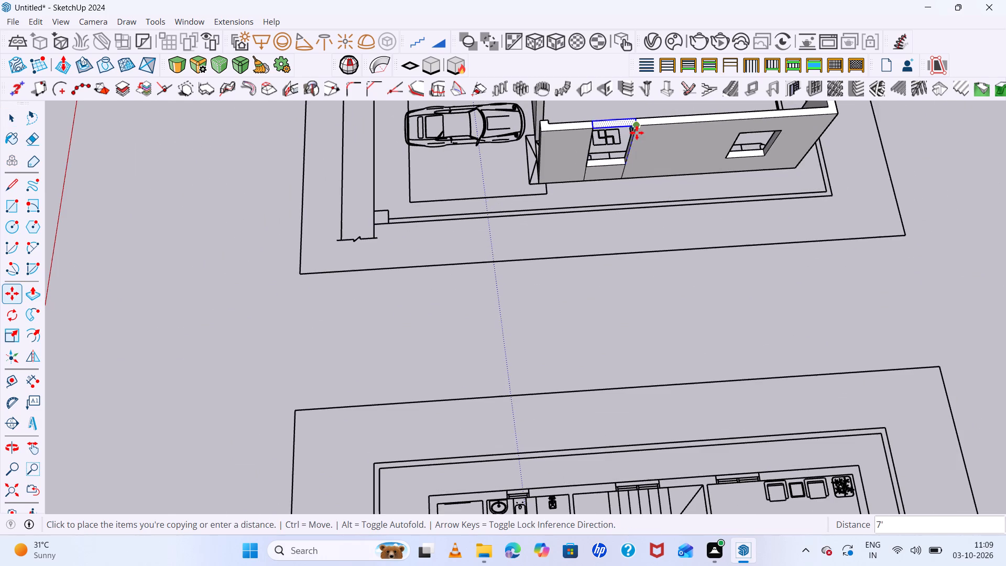
{"action": "scroll", "coordinate": [637, 132], "scroll_direction": "up", "scroll_amount": 5}
{"action": "left_click", "coordinate": [639, 125]}
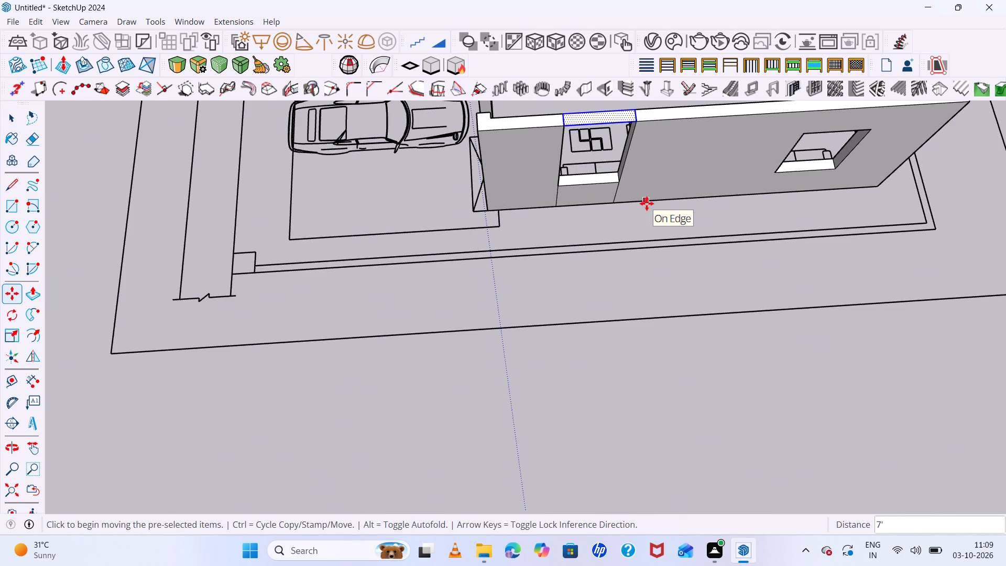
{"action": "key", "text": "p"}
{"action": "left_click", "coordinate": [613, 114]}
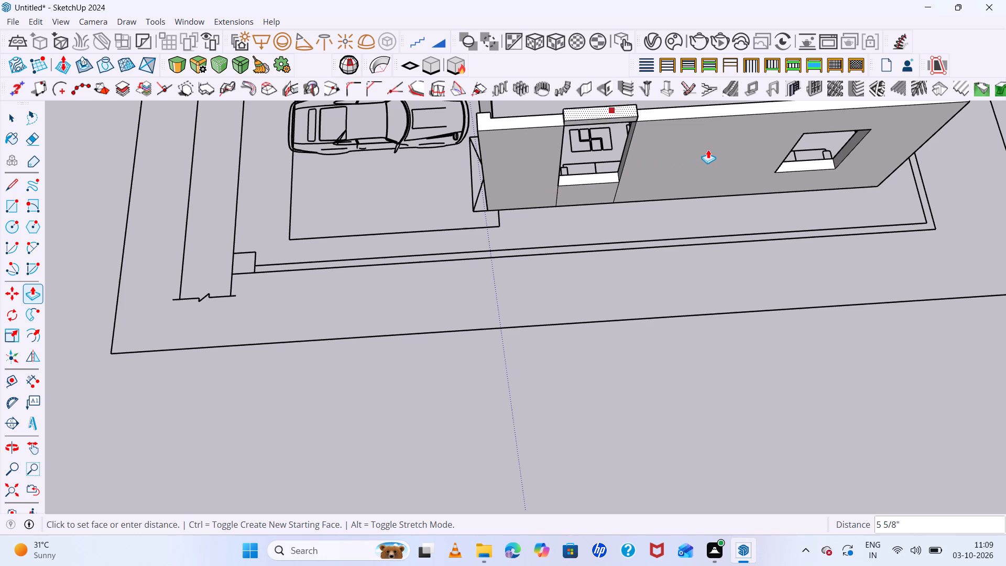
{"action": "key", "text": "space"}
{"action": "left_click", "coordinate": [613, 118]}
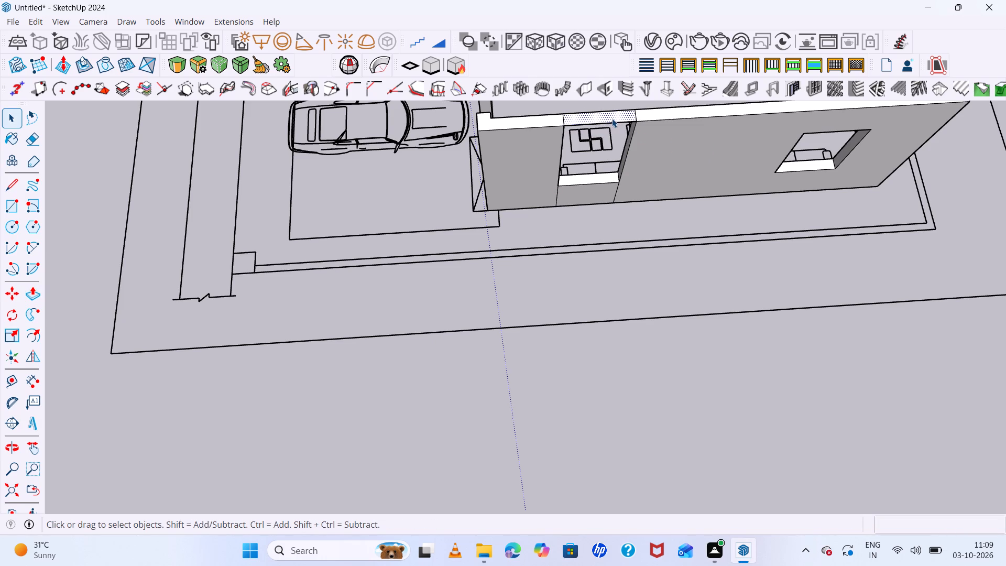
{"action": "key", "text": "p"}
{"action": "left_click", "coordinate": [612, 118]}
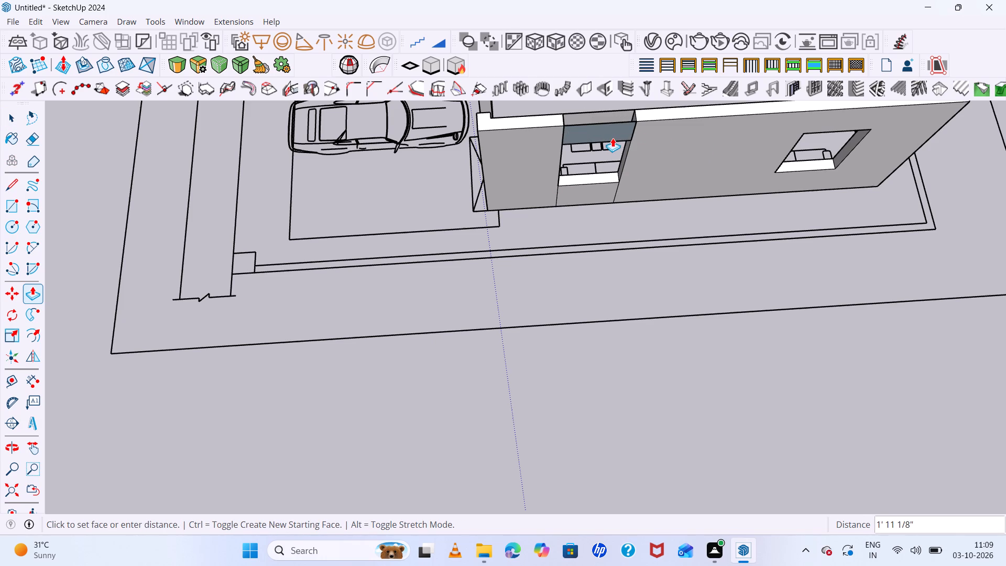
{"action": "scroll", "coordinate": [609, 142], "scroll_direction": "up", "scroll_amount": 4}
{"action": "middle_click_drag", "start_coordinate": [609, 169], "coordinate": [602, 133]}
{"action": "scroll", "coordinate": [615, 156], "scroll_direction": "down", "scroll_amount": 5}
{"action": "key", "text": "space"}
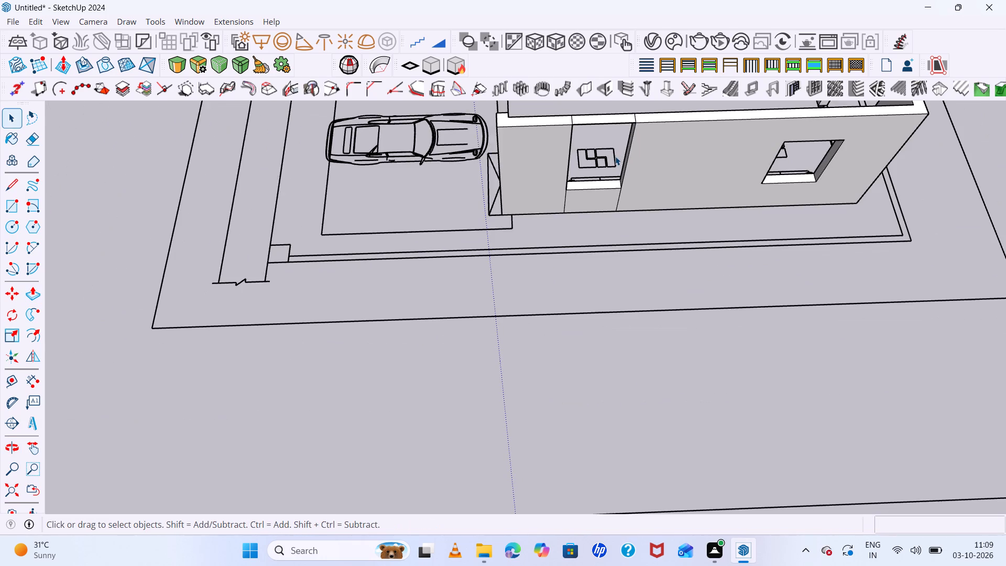
Push/Pull the copied face down 2' 3 15/16" to the head of the neighbouring window, forming the header.
{"action": "scroll", "coordinate": [593, 123], "scroll_direction": "up", "scroll_amount": 9}
{"action": "left_click", "coordinate": [565, 113]}
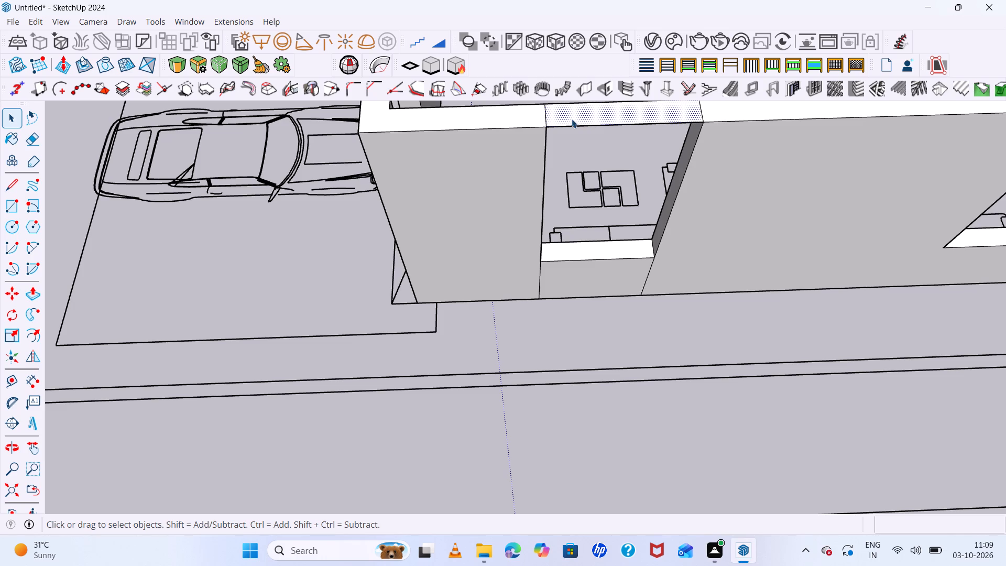
{"action": "key", "text": "p"}
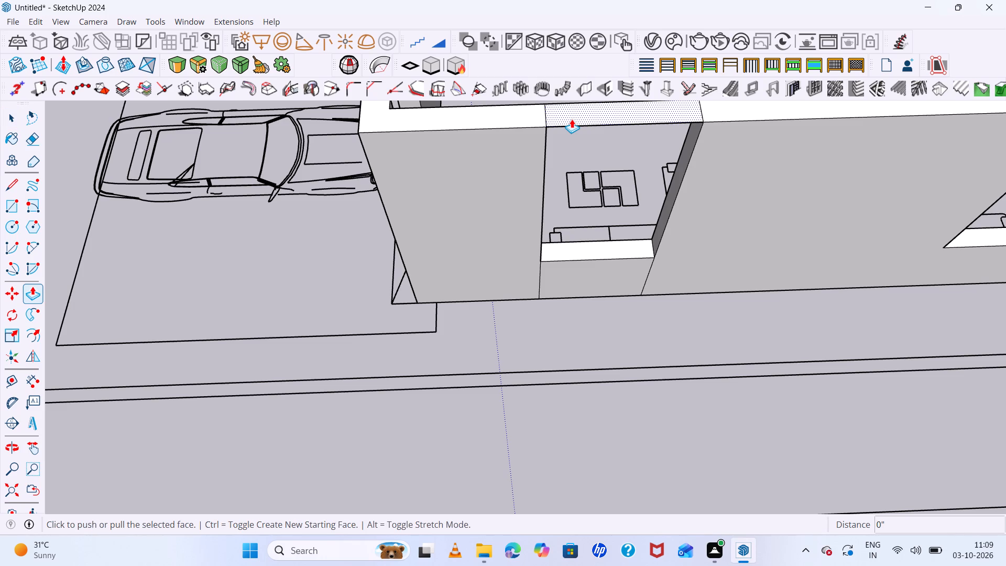
{"action": "left_click", "coordinate": [565, 117]}
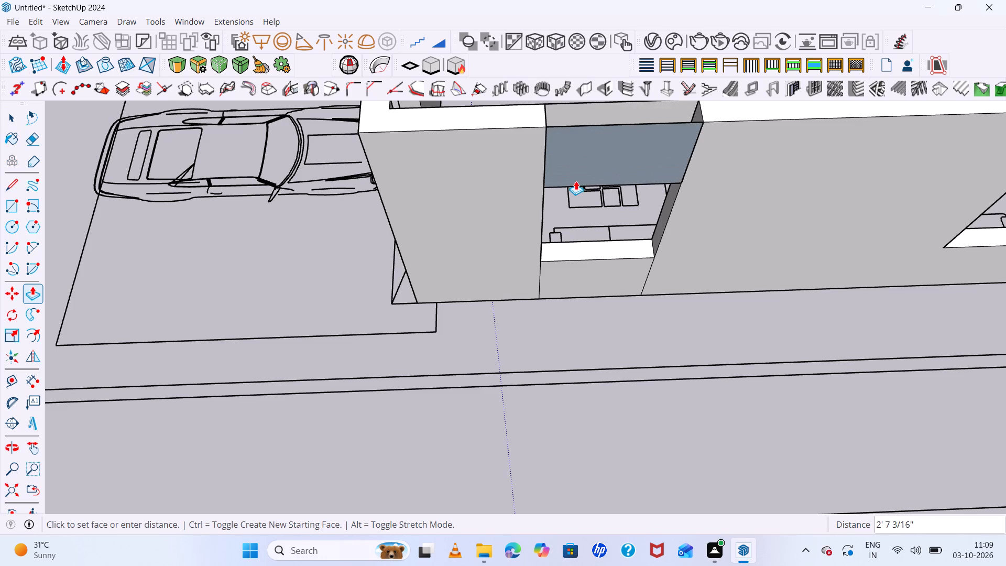
{"action": "scroll", "coordinate": [696, 197], "scroll_direction": "down", "scroll_amount": 10}
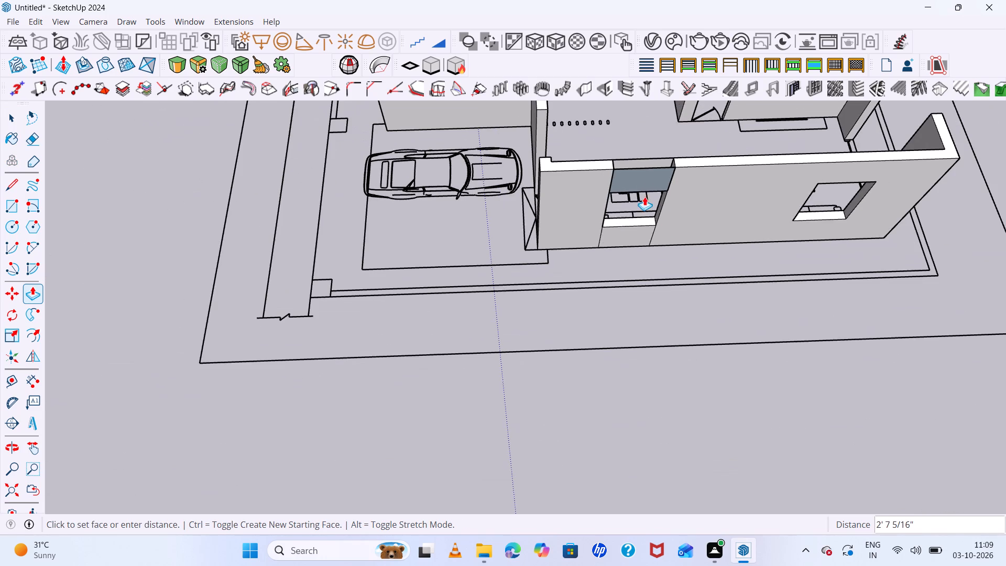
{"action": "left_click", "coordinate": [816, 184]}
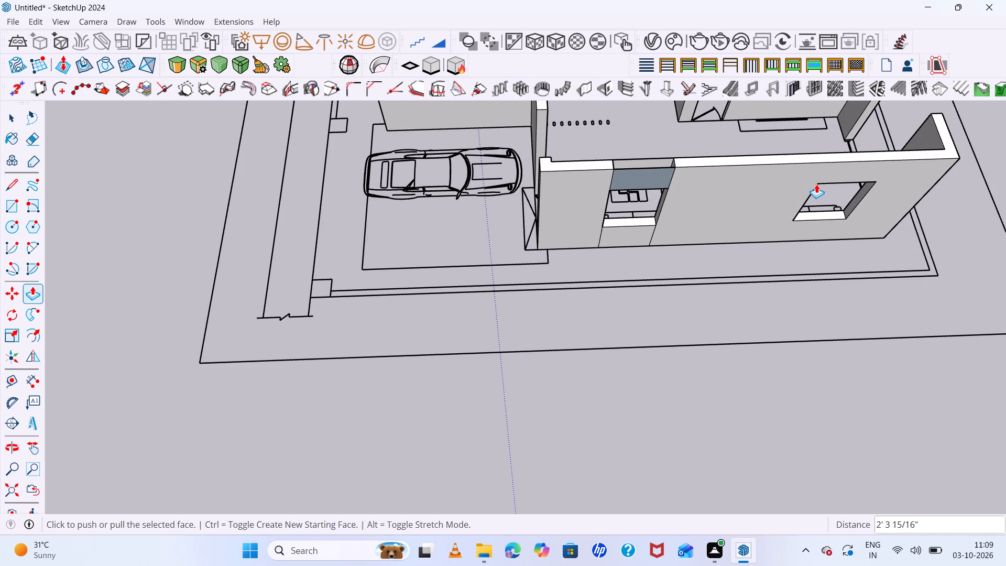
Draw a rectangle across the open top of the header, corner to corner between the adjoining wall tops, to close it.
{"action": "middle_click_drag", "start_coordinate": [607, 189], "coordinate": [599, 300]}
{"action": "scroll", "coordinate": [685, 263], "scroll_direction": "up", "scroll_amount": 5}
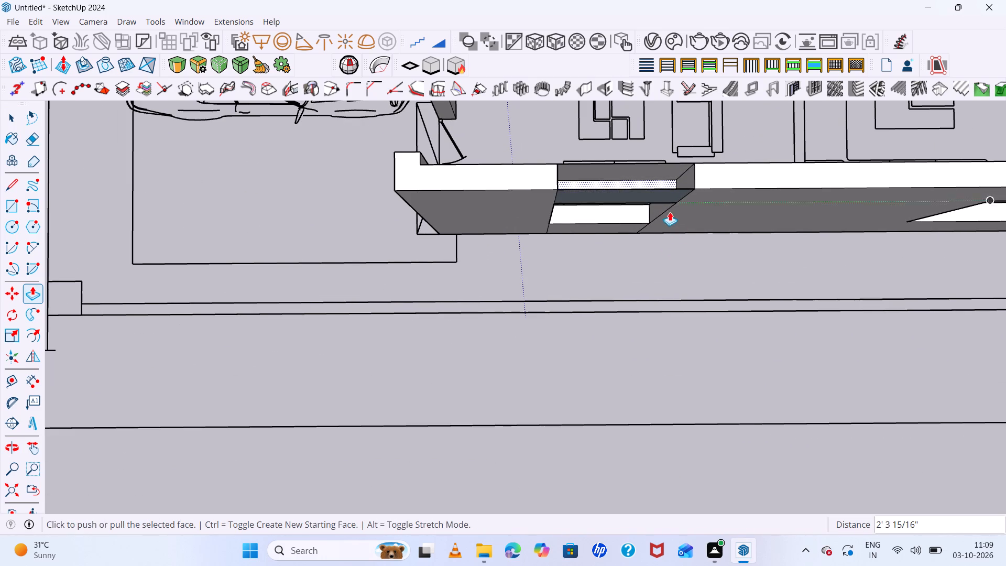
{"action": "key", "text": "r"}
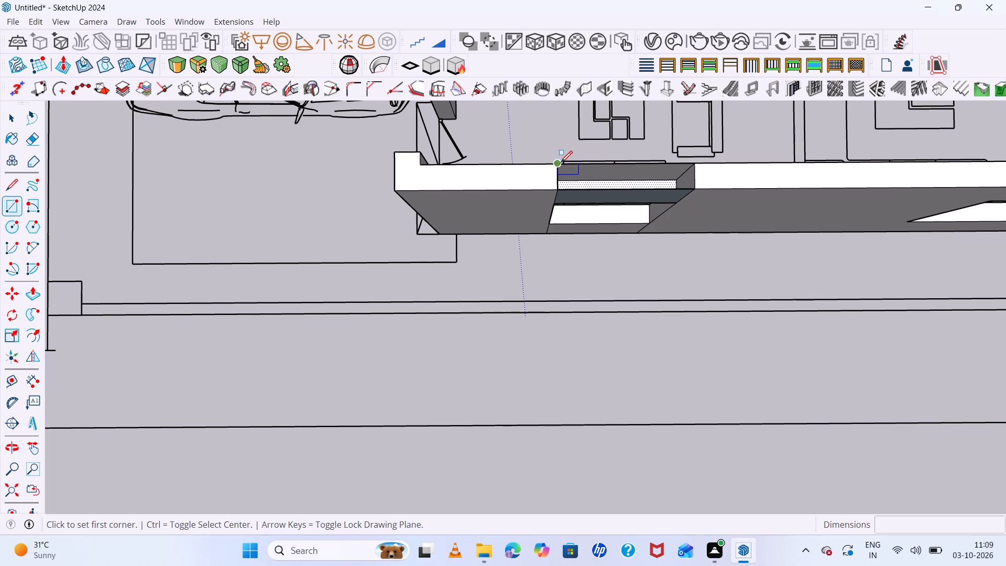
{"action": "left_click", "coordinate": [560, 162]}
{"action": "left_click", "coordinate": [694, 188]}
Reverse the header's exterior and interior faces to match the surrounding wall.
{"action": "middle_click_drag", "start_coordinate": [679, 219], "coordinate": [669, 177]}
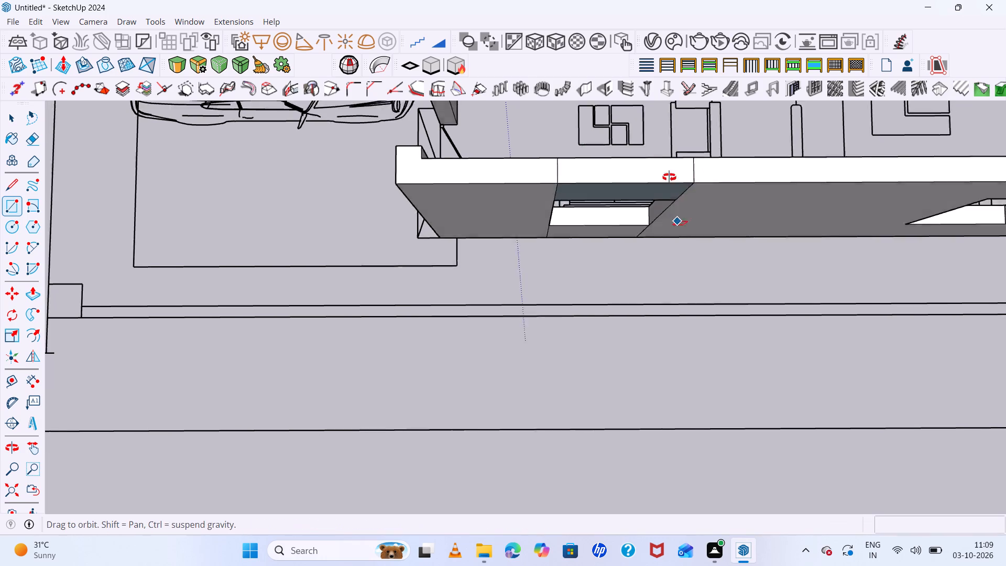
{"action": "middle_click_drag", "start_coordinate": [669, 177], "coordinate": [659, 124]}
{"action": "key", "text": "space"}
{"action": "left_click", "coordinate": [631, 159]}
{"action": "right_click", "coordinate": [631, 160]}
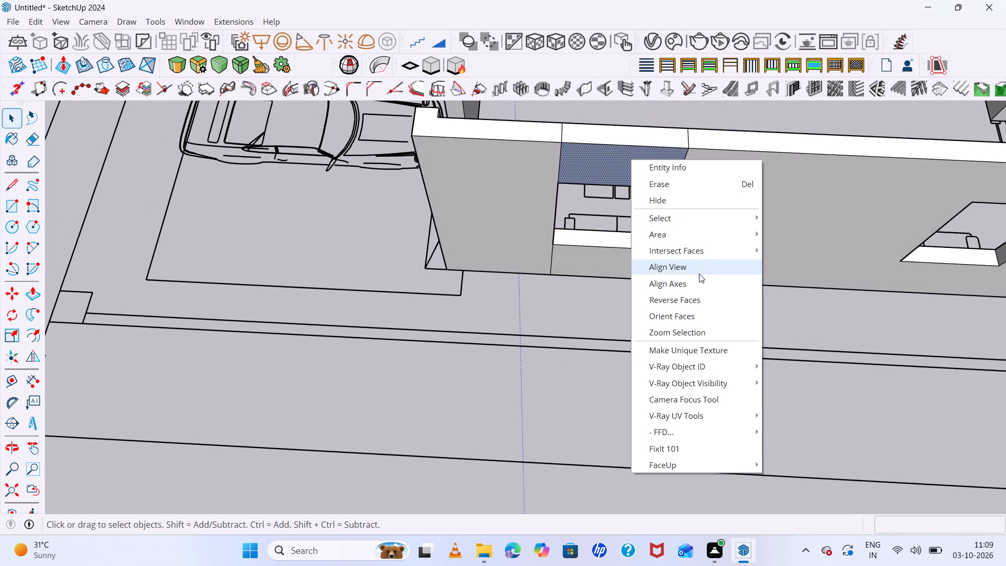
{"action": "left_click", "coordinate": [689, 303]}
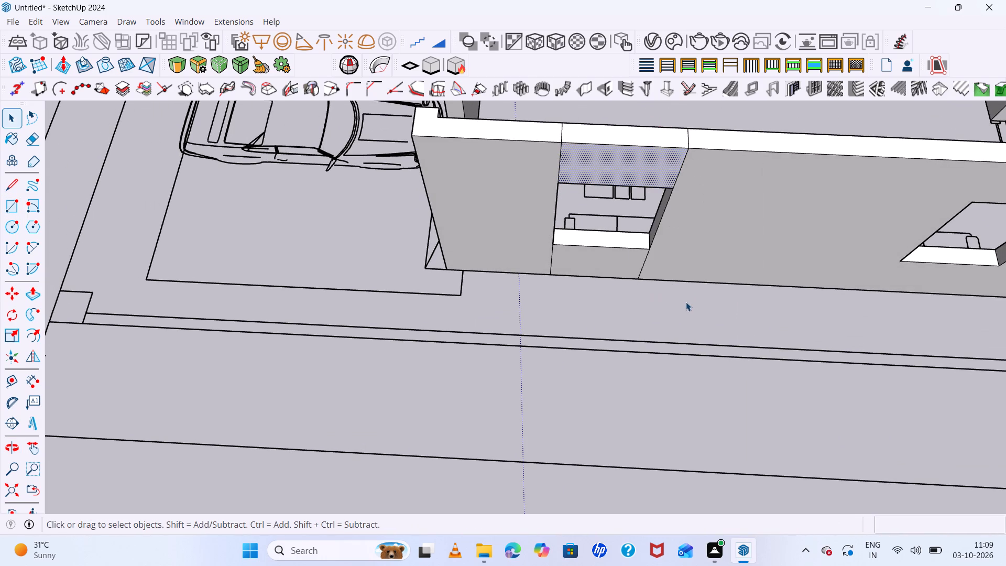
{"action": "middle_click_drag", "start_coordinate": [588, 168], "coordinate": [1005, 384]}
{"action": "scroll", "coordinate": [555, 269], "scroll_direction": "up", "scroll_amount": 5}
{"action": "left_click", "coordinate": [627, 263]}
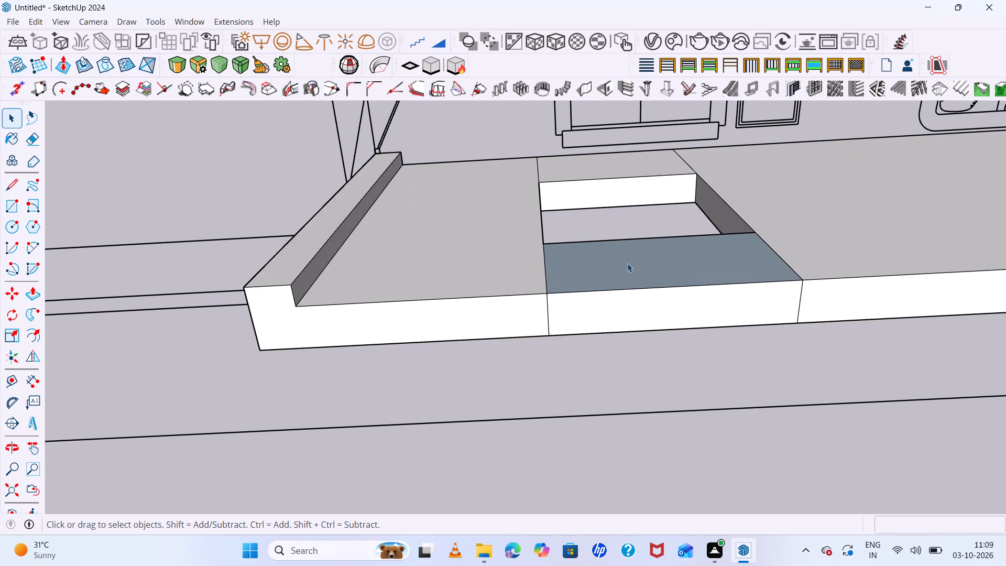
{"action": "right_click", "coordinate": [627, 263]}
{"action": "left_click", "coordinate": [658, 145]}
Erase the four seam edges above and below the new window on the exterior wall face.
{"action": "middle_click_drag", "start_coordinate": [666, 305], "coordinate": [658, 255]}
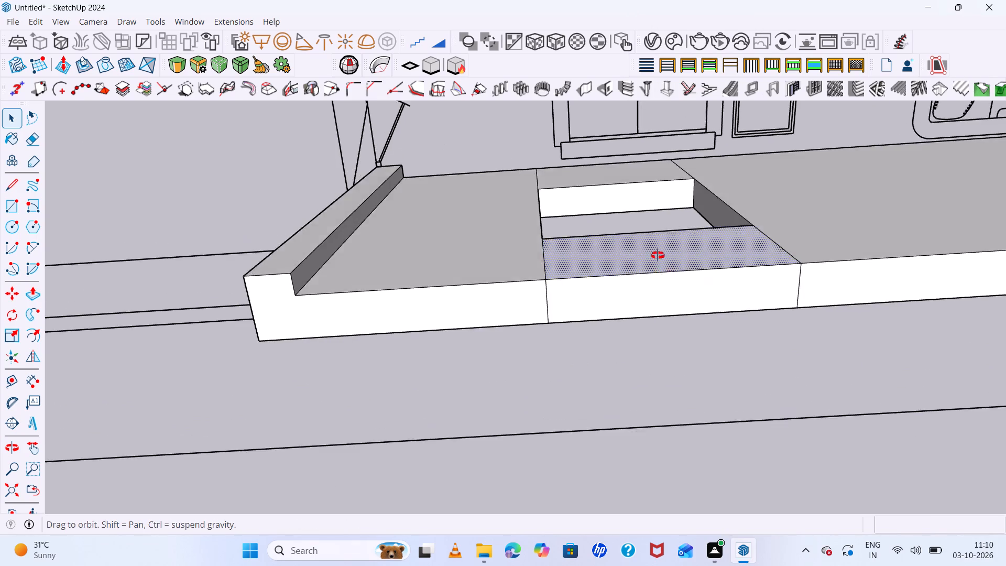
{"action": "middle_click_drag", "start_coordinate": [658, 255], "coordinate": [614, 72]}
{"action": "middle_click", "coordinate": [614, 72]}
{"action": "scroll", "coordinate": [551, 227], "scroll_direction": "down", "scroll_amount": 13}
{"action": "middle_click_drag", "start_coordinate": [588, 292], "coordinate": [586, 225]}
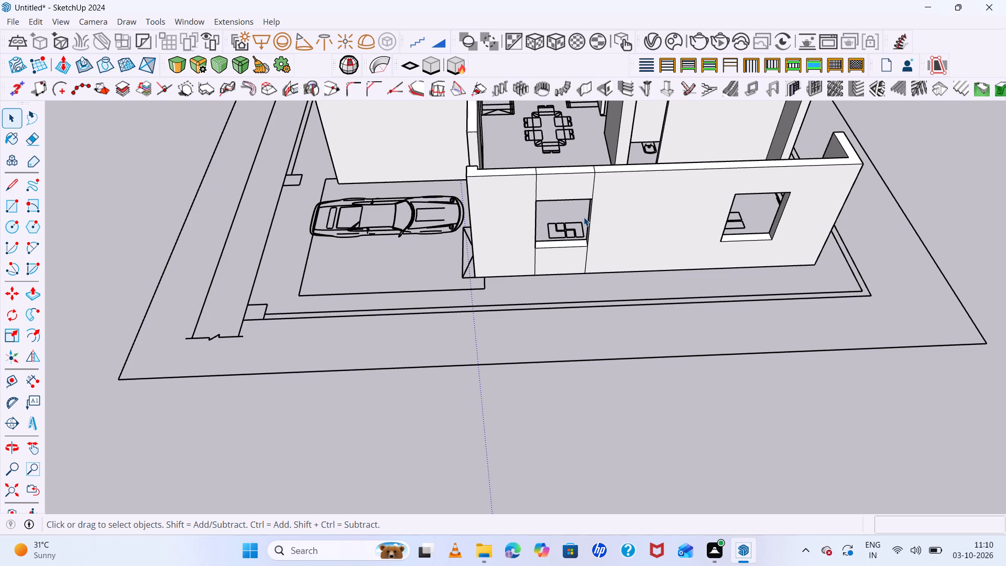
{"action": "key", "text": "e"}
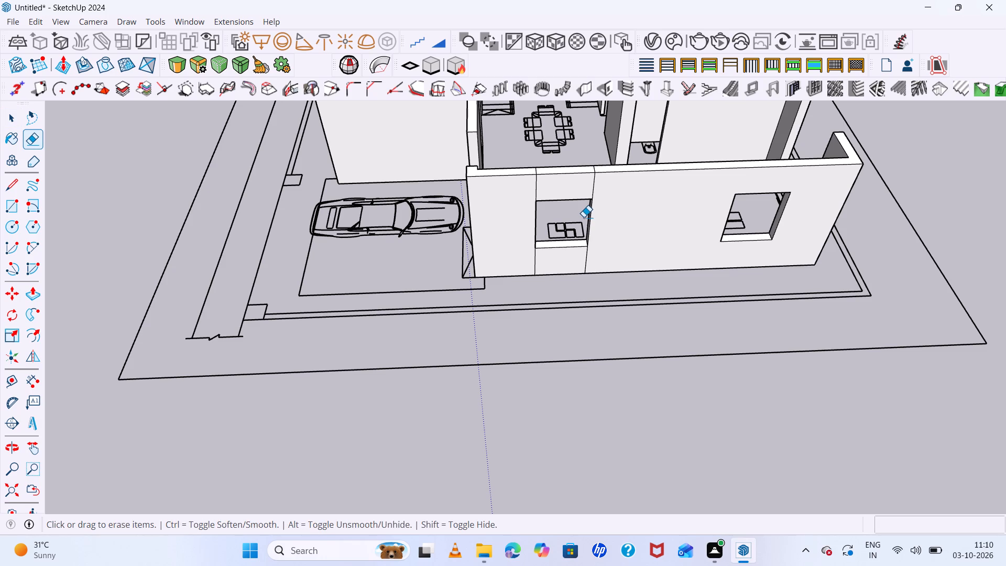
{"action": "left_click", "coordinate": [588, 258]}
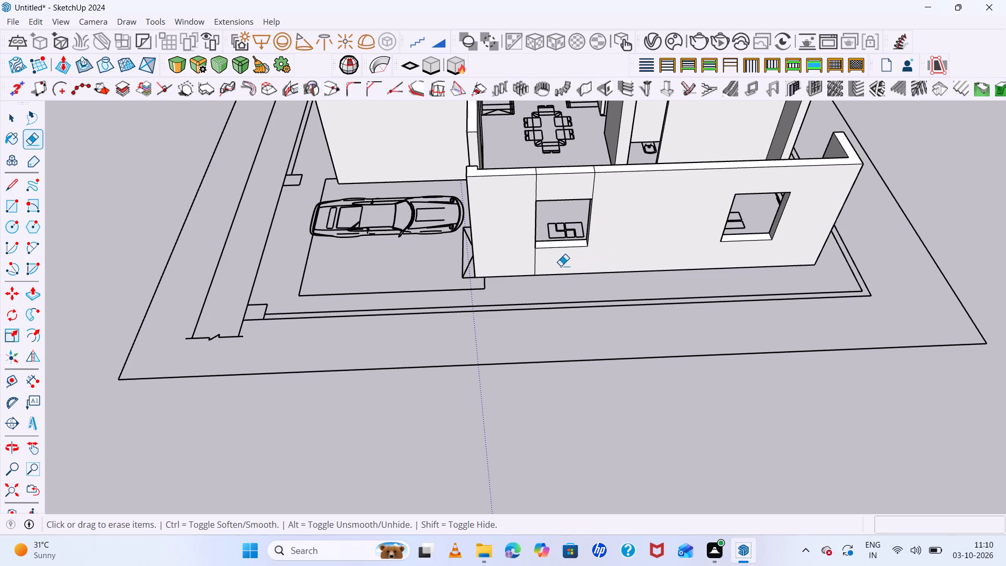
{"action": "left_click_drag", "start_coordinate": [533, 265], "coordinate": [543, 266]}
{"action": "left_click_drag", "start_coordinate": [532, 184], "coordinate": [542, 187]}
{"action": "left_click_drag", "start_coordinate": [605, 182], "coordinate": [584, 183]}
Erase the two seam edges crossing the wall's top face above the new window.
{"action": "middle_click_drag", "start_coordinate": [579, 205], "coordinate": [588, 247]}
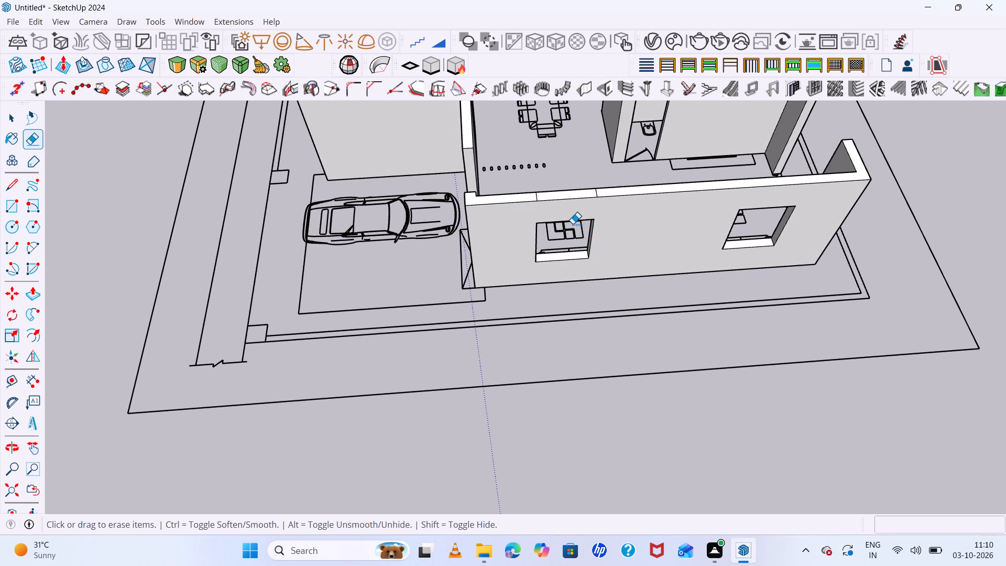
{"action": "scroll", "coordinate": [573, 224], "scroll_direction": "up", "scroll_amount": 6}
{"action": "scroll", "coordinate": [573, 224], "scroll_direction": "down", "scroll_amount": 3}
{"action": "scroll", "coordinate": [577, 215], "scroll_direction": "up", "scroll_amount": 4}
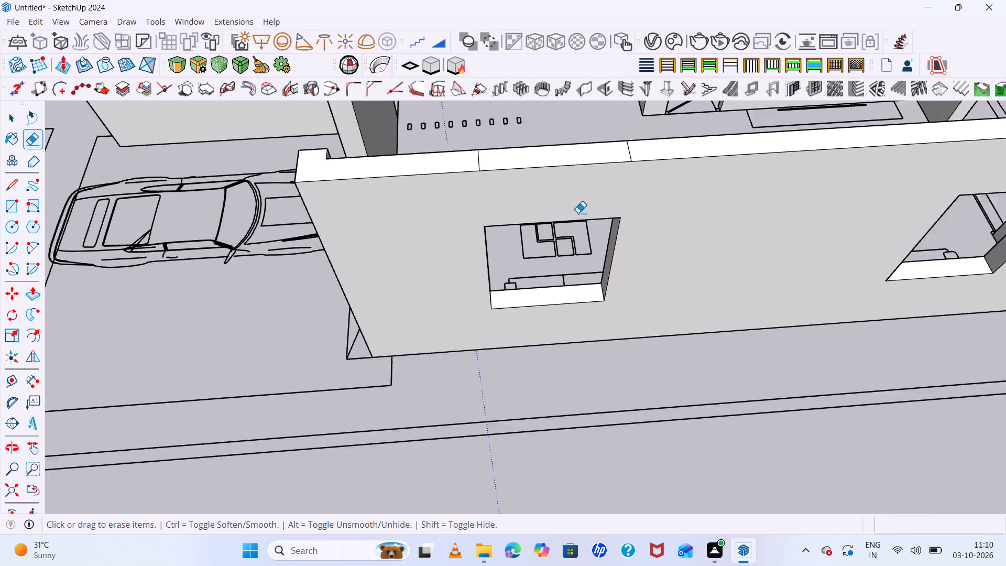
{"action": "scroll", "coordinate": [578, 213], "scroll_direction": "up", "scroll_amount": 1}
{"action": "left_click_drag", "start_coordinate": [640, 146], "coordinate": [573, 157]}
{"action": "left_click_drag", "start_coordinate": [481, 158], "coordinate": [446, 161]}
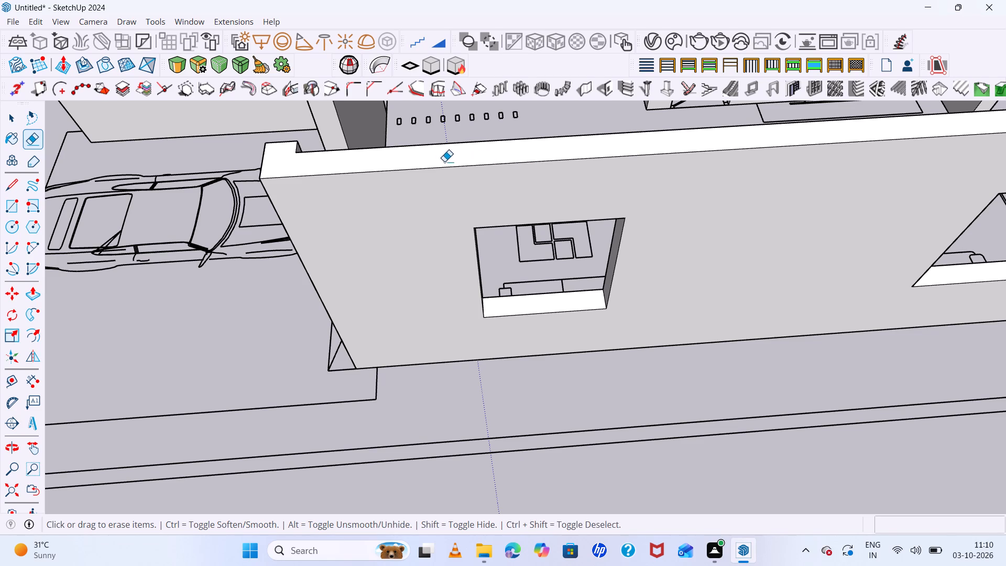
Erase the four seam edges above and below the new window on the interior wall face.
{"action": "middle_click_drag", "start_coordinate": [538, 213], "coordinate": [509, 431]}
{"action": "scroll", "coordinate": [572, 397], "scroll_direction": "up", "scroll_amount": 5}
{"action": "left_click_drag", "start_coordinate": [686, 401], "coordinate": [475, 410]}
{"action": "left_click_drag", "start_coordinate": [419, 405], "coordinate": [320, 409]}
{"action": "left_click_drag", "start_coordinate": [653, 274], "coordinate": [580, 280]}
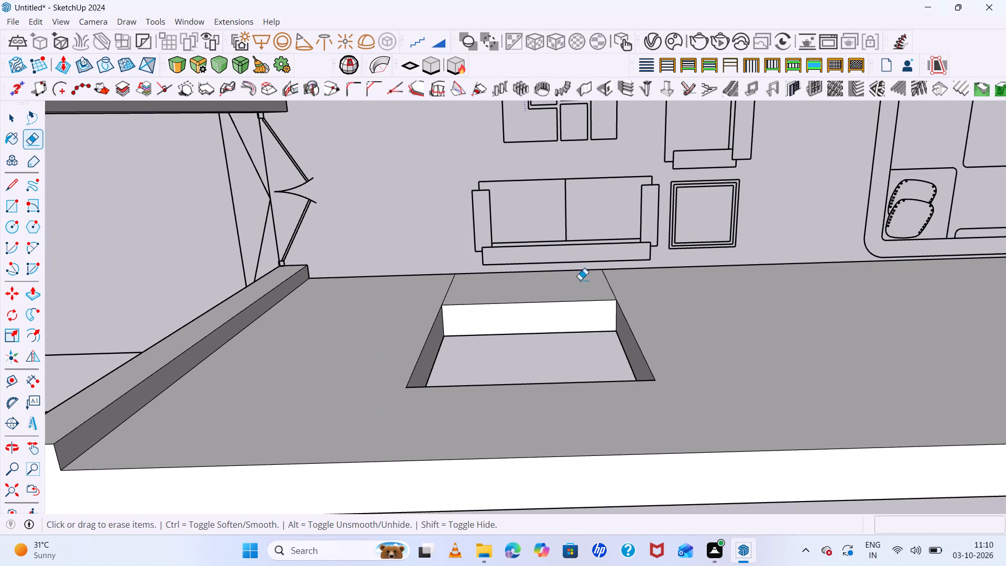
{"action": "left_click_drag", "start_coordinate": [580, 280], "coordinate": [457, 288]}
{"action": "left_click_drag", "start_coordinate": [555, 286], "coordinate": [354, 299]}
Examine the completed front wall and its two window openings from inside and outside.
{"action": "scroll", "coordinate": [438, 326], "scroll_direction": "down", "scroll_amount": 11}
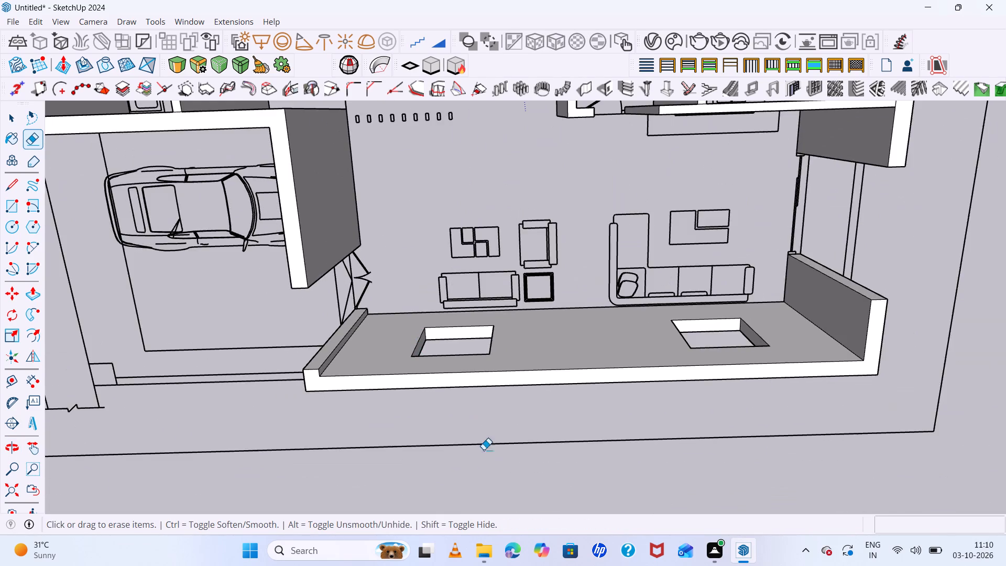
{"action": "scroll", "coordinate": [505, 453], "scroll_direction": "up", "scroll_amount": 1}
{"action": "middle_click_drag", "start_coordinate": [505, 413], "coordinate": [500, 150]}
{"action": "middle_click", "coordinate": [500, 150]}
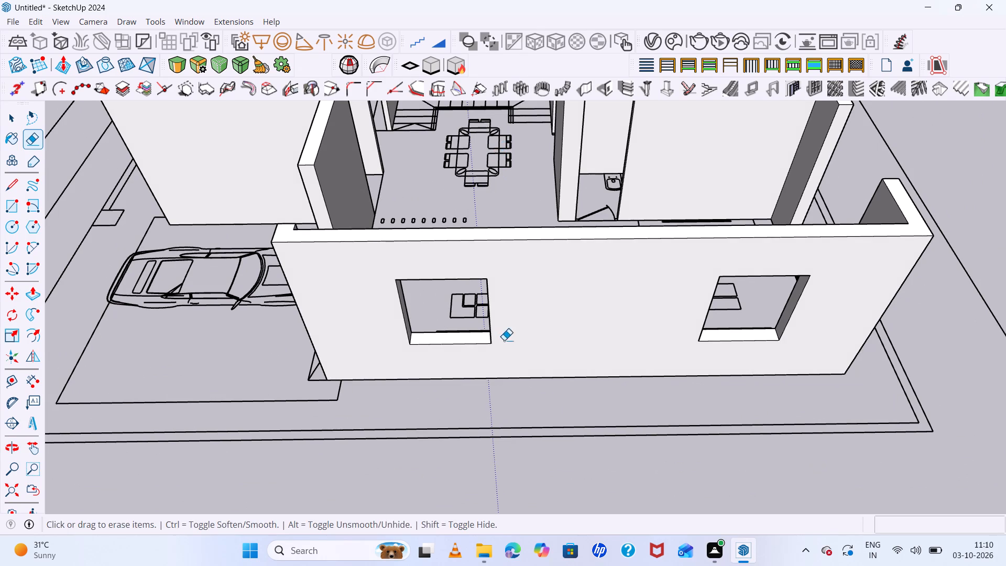
{"action": "middle_click_drag", "start_coordinate": [508, 312], "coordinate": [509, 283]}
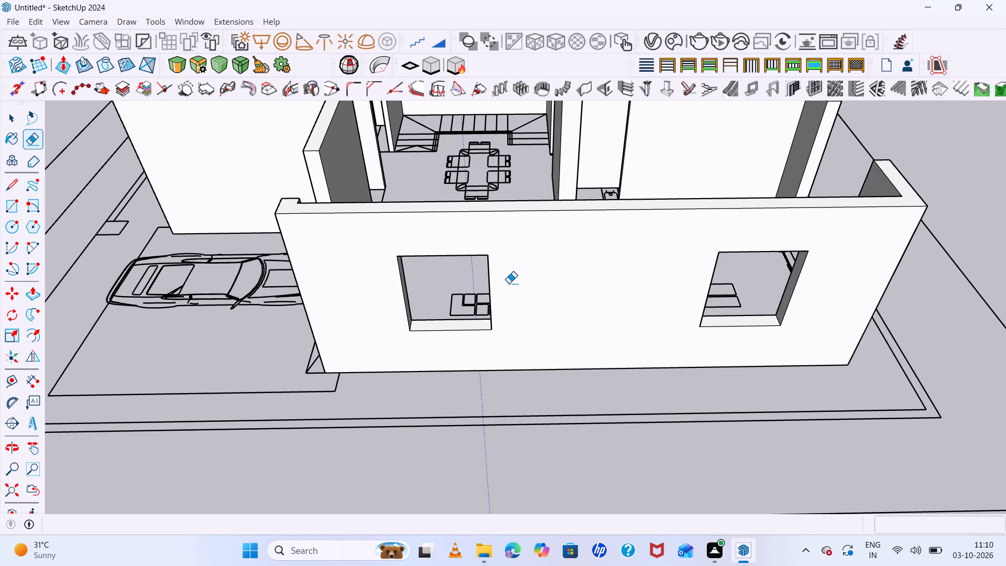
{"action": "scroll", "coordinate": [509, 283], "scroll_direction": "down", "scroll_amount": 5}
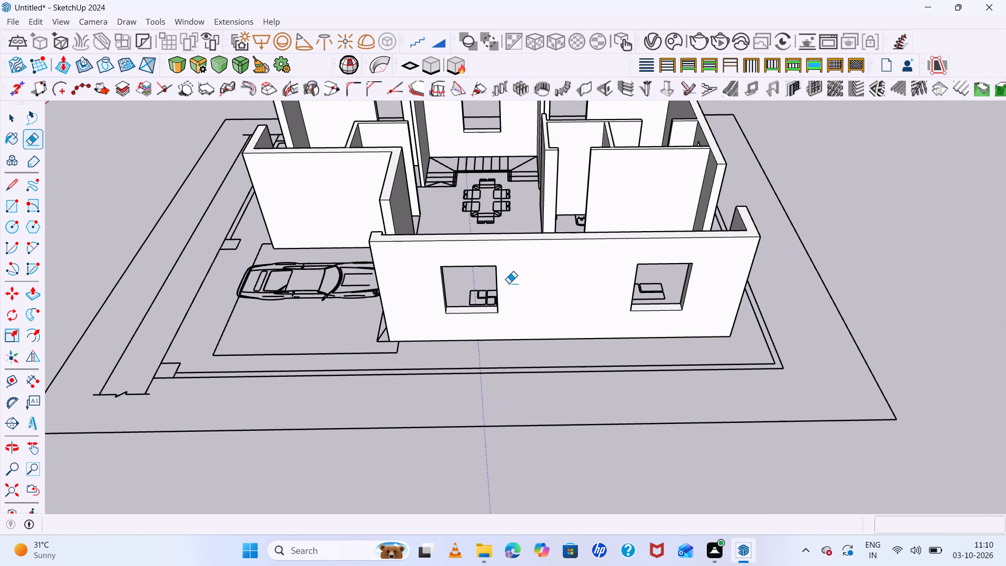
{"action": "scroll", "coordinate": [509, 283], "scroll_direction": "up", "scroll_amount": 5}
{"action": "scroll", "coordinate": [509, 283], "scroll_direction": "down", "scroll_amount": 1}
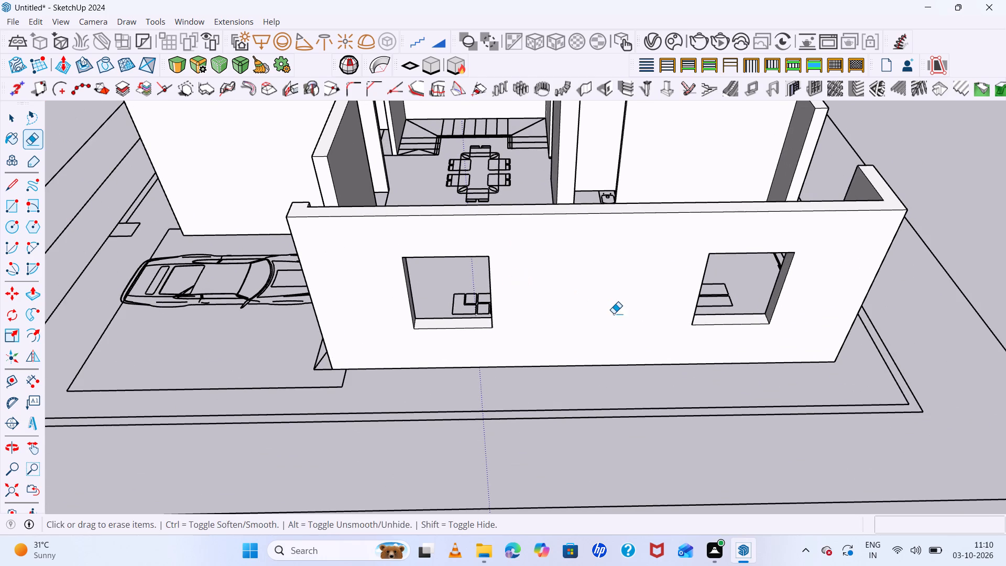
{"action": "middle_click_drag", "start_coordinate": [617, 310], "coordinate": [611, 303]}
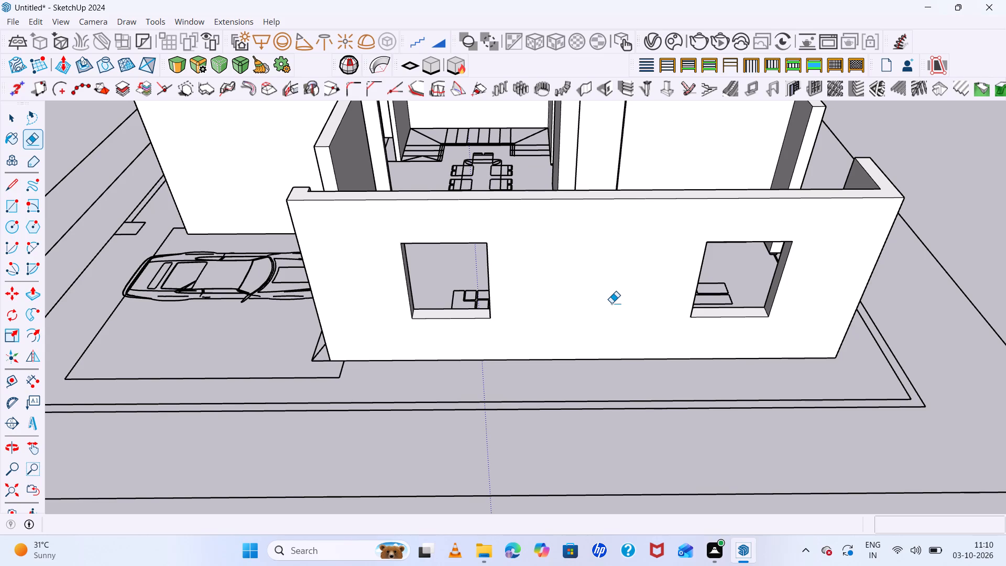
{"action": "scroll", "coordinate": [611, 303], "scroll_direction": "down", "scroll_amount": 2}
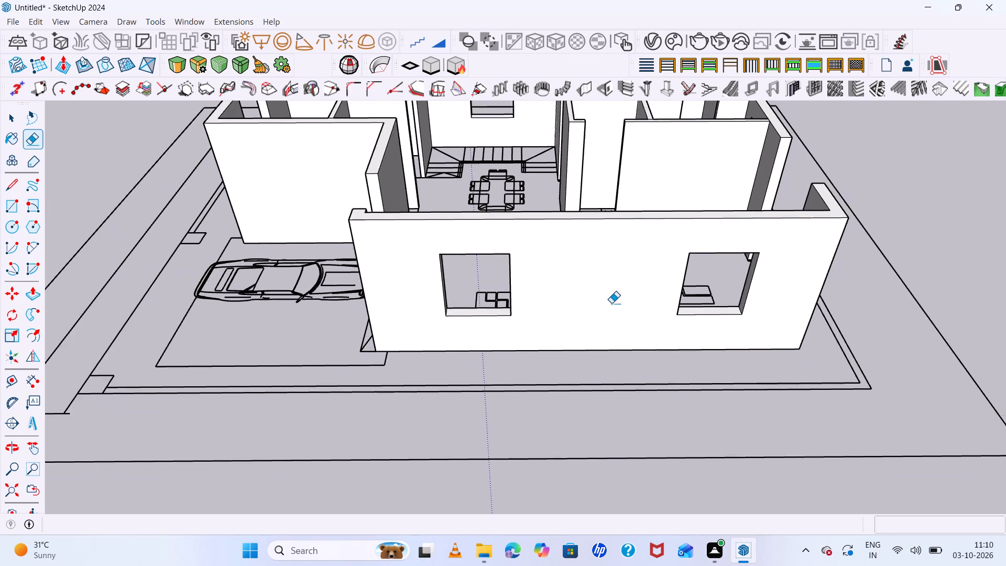
{"action": "scroll", "coordinate": [611, 303], "scroll_direction": "down", "scroll_amount": 3}
{"action": "scroll", "coordinate": [611, 303], "scroll_direction": "up", "scroll_amount": 5}
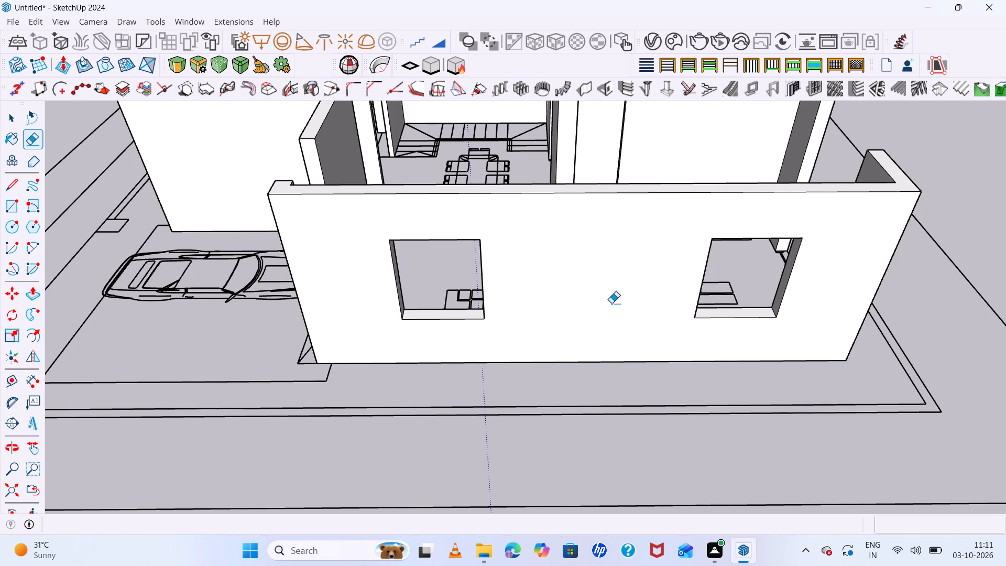
{"action": "scroll", "coordinate": [611, 303], "scroll_direction": "down", "scroll_amount": 5}
{"action": "scroll", "coordinate": [611, 303], "scroll_direction": "up", "scroll_amount": 6}
Draw a rectangle of about 5' 10 13/16" by 1' over the entrance step outline outside the double door beside the car.
{"action": "middle_click_drag", "start_coordinate": [580, 311], "coordinate": [685, 312]}
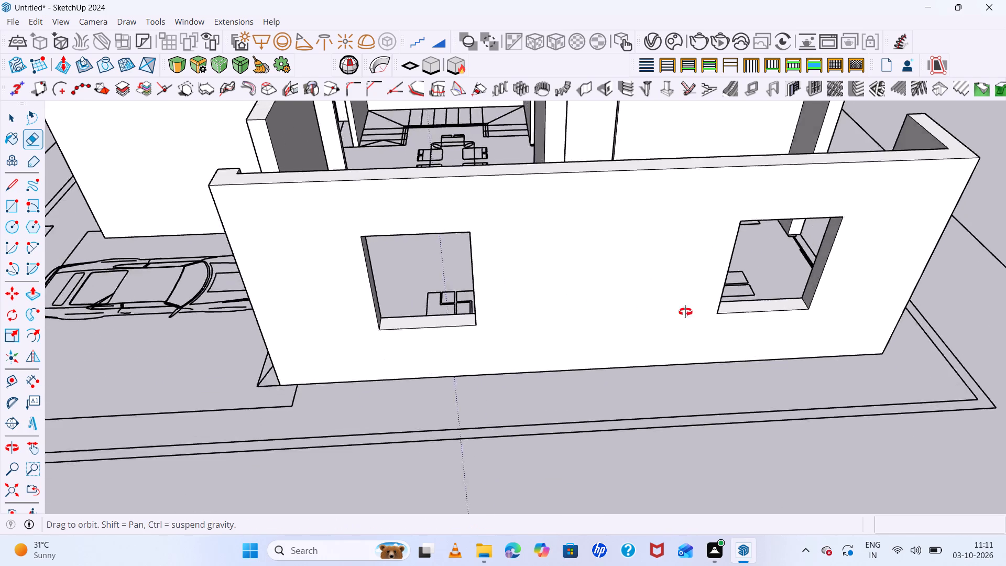
{"action": "middle_click_drag", "start_coordinate": [685, 312], "coordinate": [751, 285]}
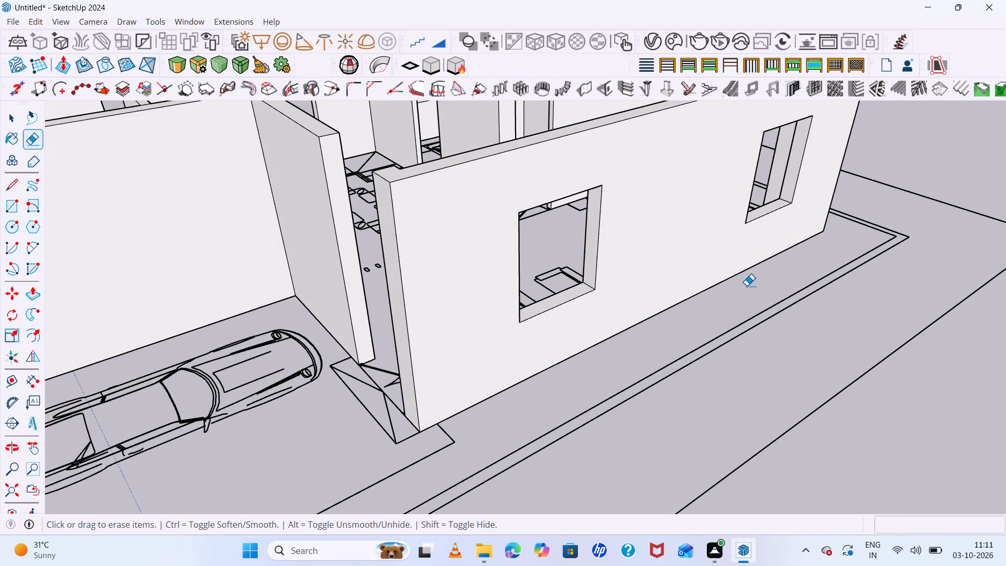
{"action": "middle_click_drag", "start_coordinate": [388, 355], "coordinate": [628, 344]}
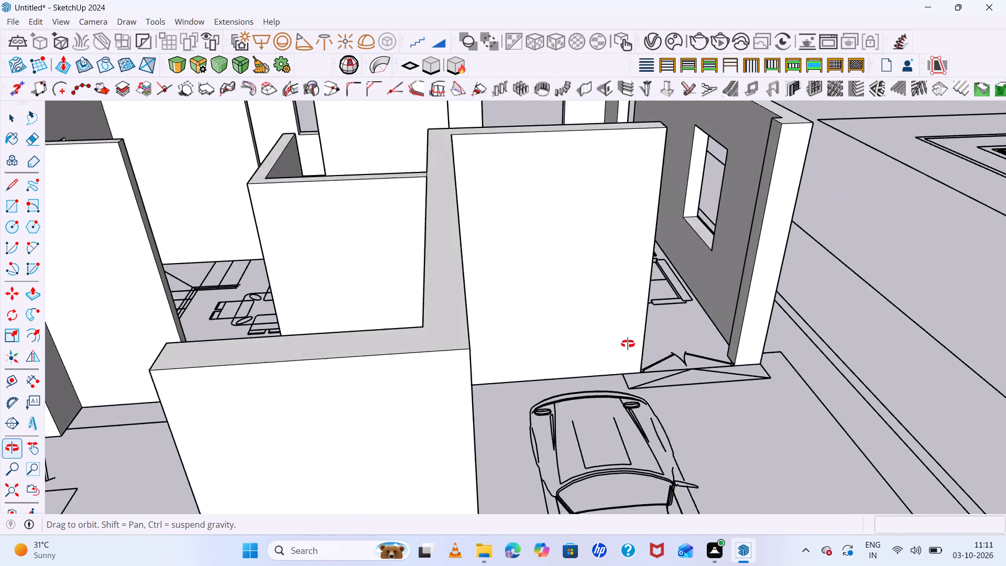
{"action": "middle_click_drag", "start_coordinate": [628, 344], "coordinate": [536, 343]}
{"action": "middle_click", "coordinate": [536, 343]}
{"action": "scroll", "coordinate": [536, 343], "scroll_direction": "up", "scroll_amount": 2}
{"action": "scroll", "coordinate": [534, 341], "scroll_direction": "down", "scroll_amount": 15}
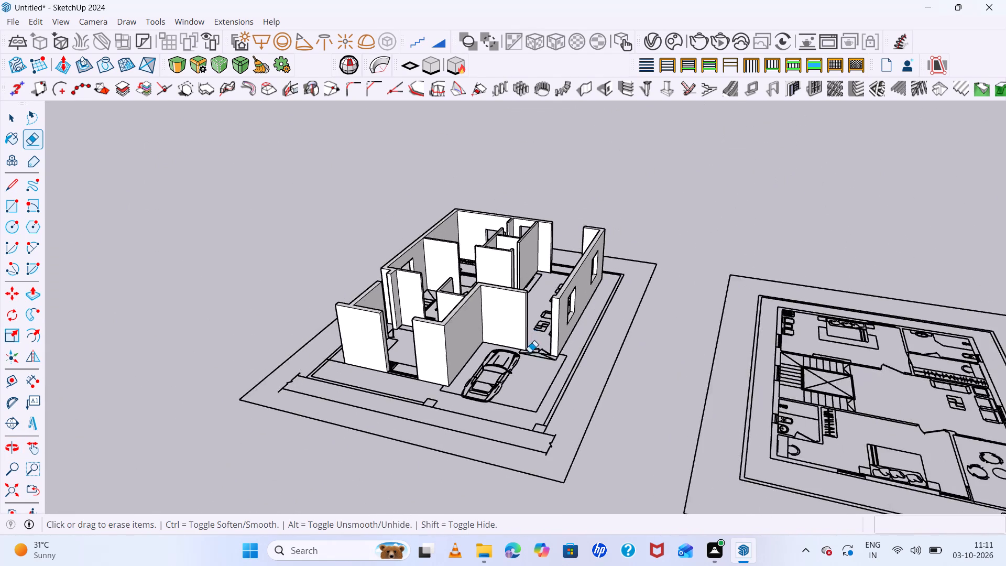
{"action": "scroll", "coordinate": [528, 358], "scroll_direction": "up", "scroll_amount": 13}
{"action": "middle_click_drag", "start_coordinate": [538, 380], "coordinate": [571, 447]}
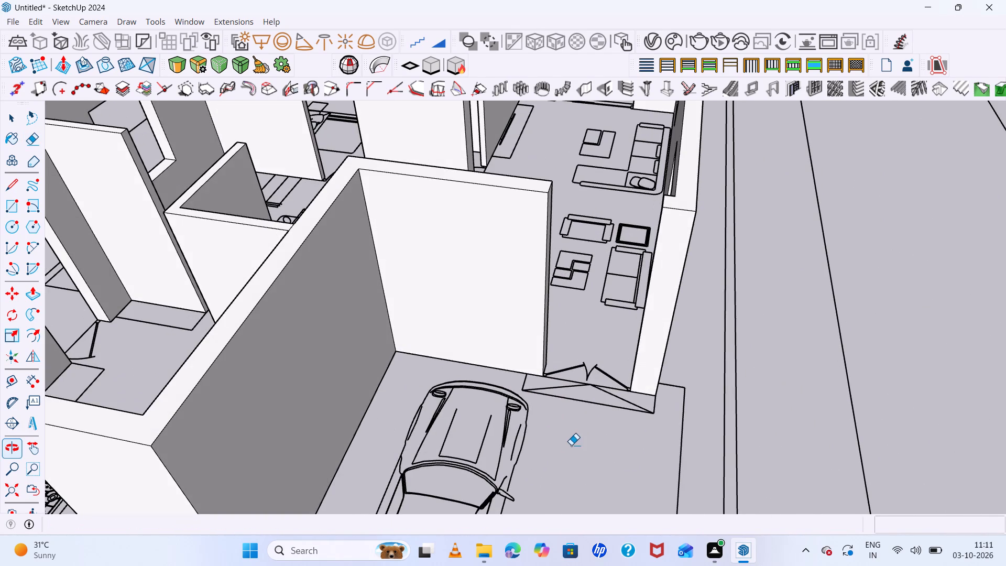
{"action": "scroll", "coordinate": [563, 410], "scroll_direction": "up", "scroll_amount": 7}
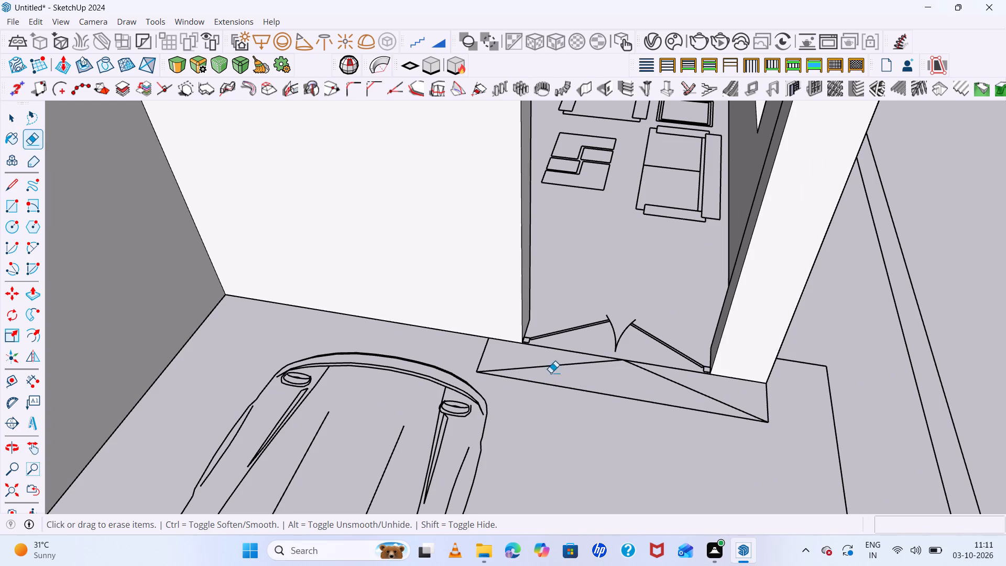
{"action": "key", "text": "space"}
{"action": "left_click", "coordinate": [506, 353]}
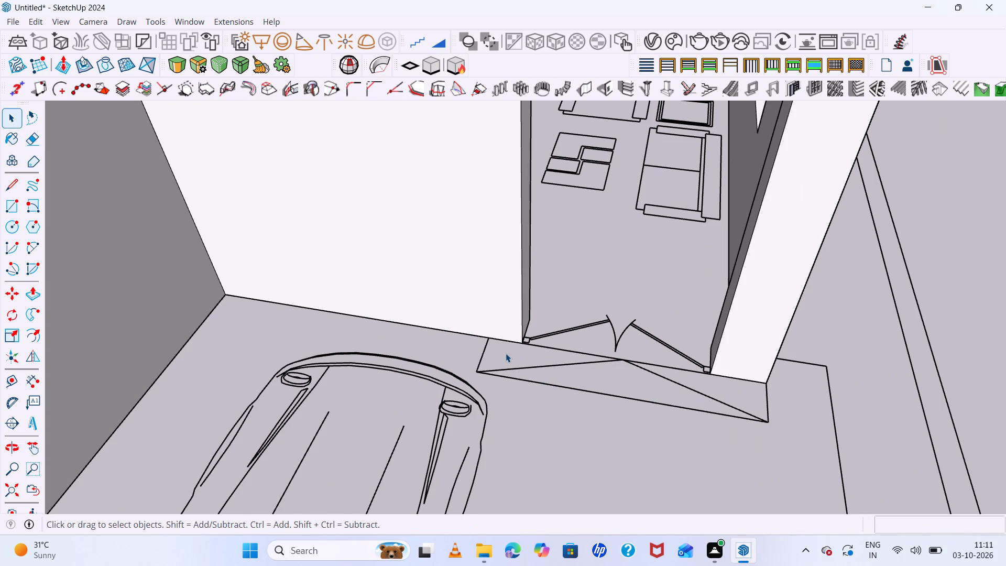
{"action": "left_click", "coordinate": [506, 353]}
{"action": "key", "text": "r"}
{"action": "left_click", "coordinate": [488, 336]}
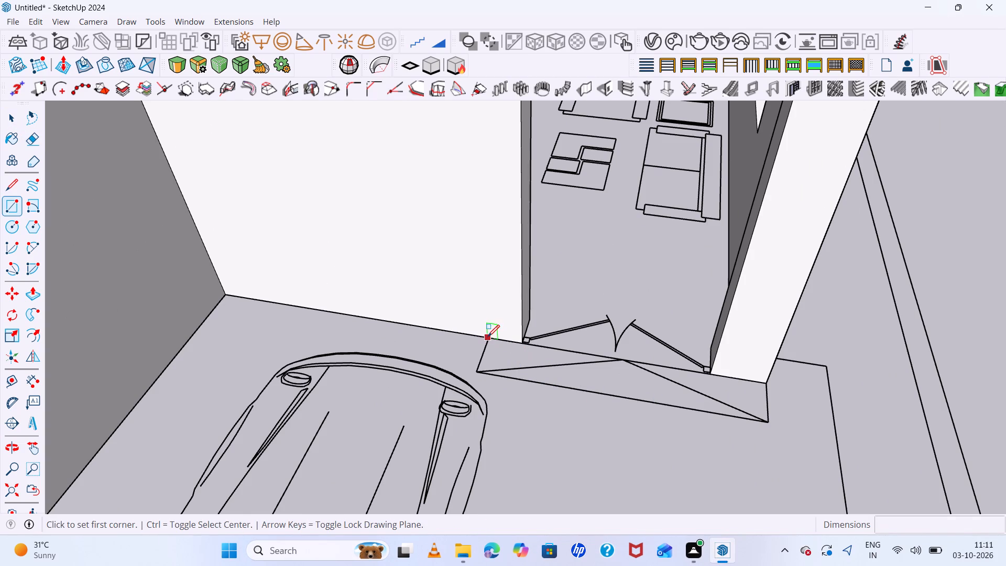
{"action": "left_click", "coordinate": [767, 423]}
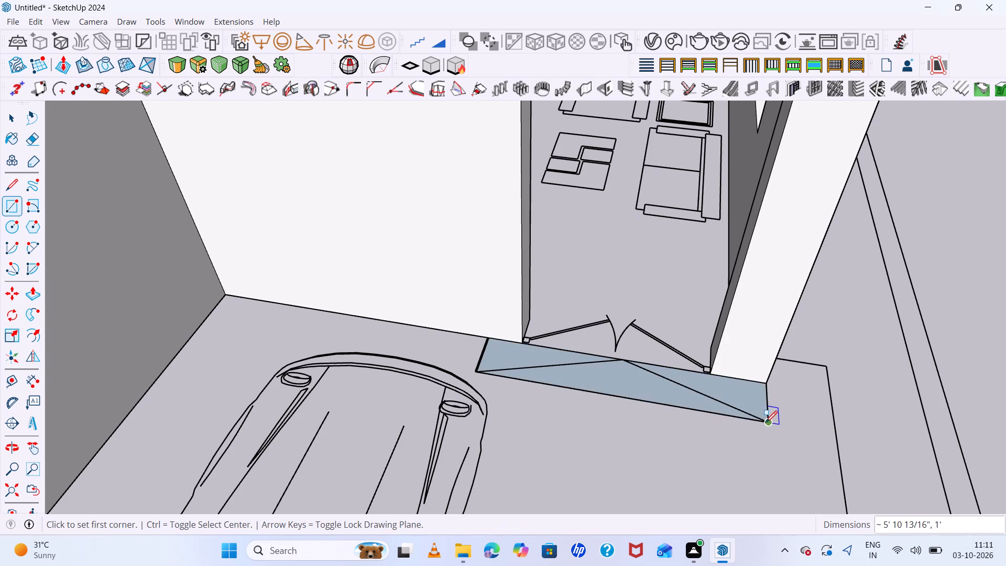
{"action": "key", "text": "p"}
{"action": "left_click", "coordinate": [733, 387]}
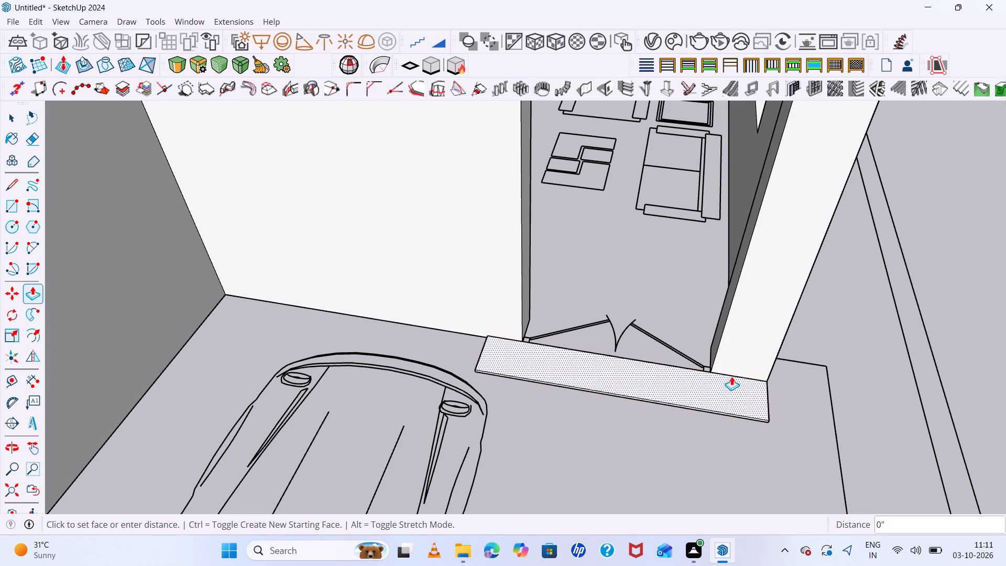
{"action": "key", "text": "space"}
Copy the entrance step's rectangular face 10' straight up to the top of the adjoining wall.
{"action": "left_click", "coordinate": [746, 388]}
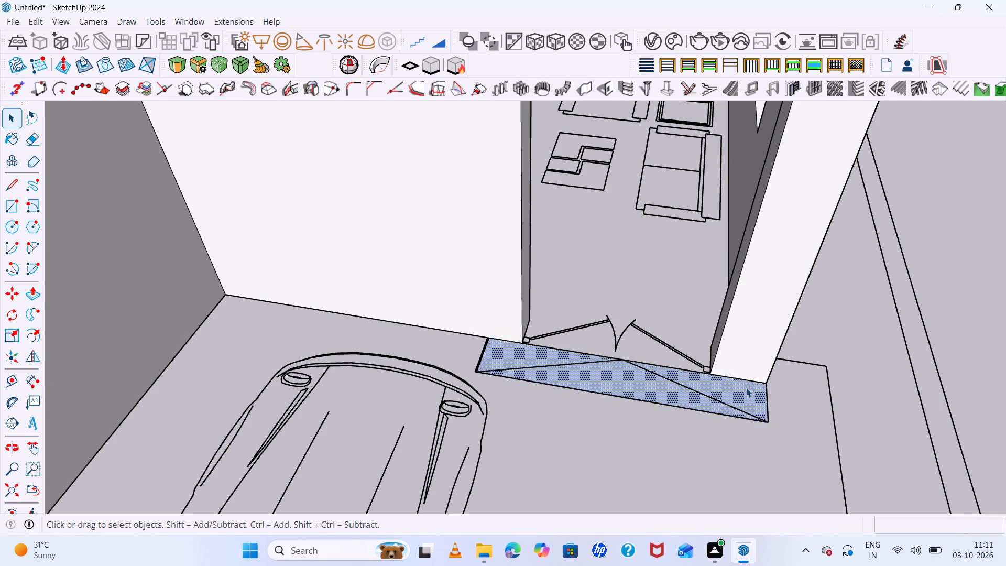
{"action": "key", "text": "m"}
{"action": "left_click", "coordinate": [768, 421]}
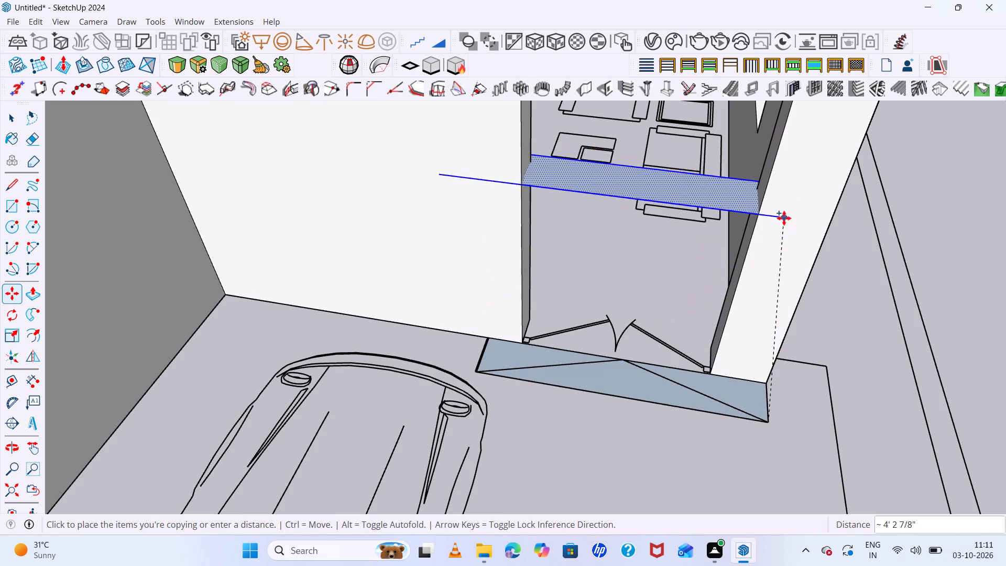
{"action": "scroll", "coordinate": [784, 219], "scroll_direction": "down", "scroll_amount": 14}
{"action": "key", "text": "Up"}
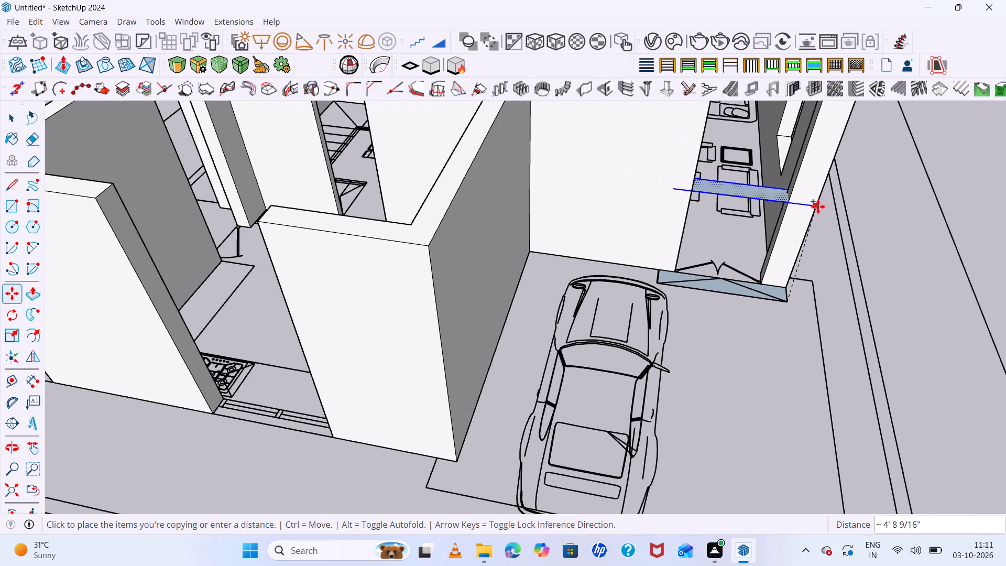
{"action": "scroll", "coordinate": [827, 155], "scroll_direction": "down", "scroll_amount": 11}
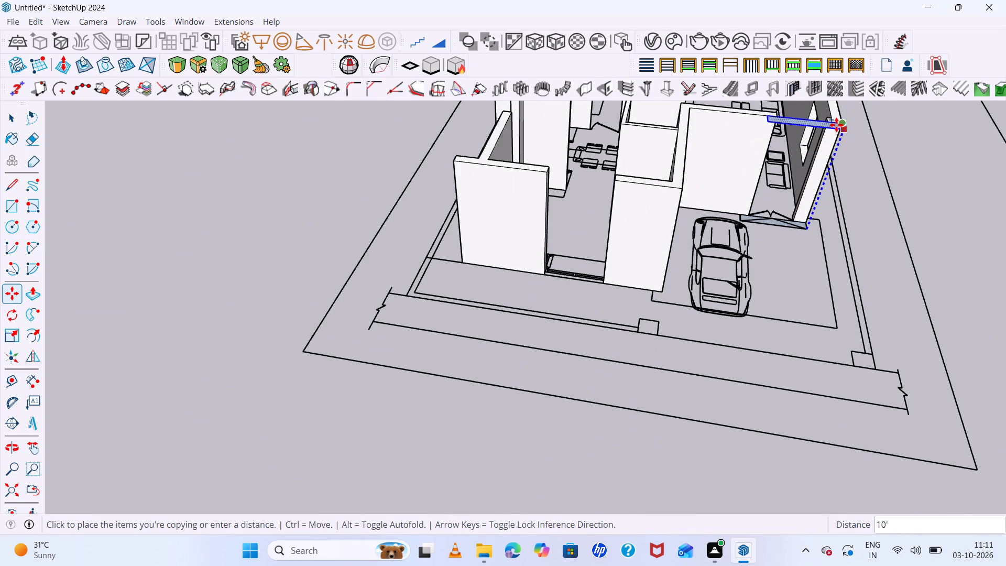
{"action": "left_click", "coordinate": [838, 124]}
Push/Pull the copied face above the entrance down about 4 5/16" to form a thin slab flush with the wall top.
{"action": "middle_click_drag", "start_coordinate": [742, 174], "coordinate": [666, 191]}
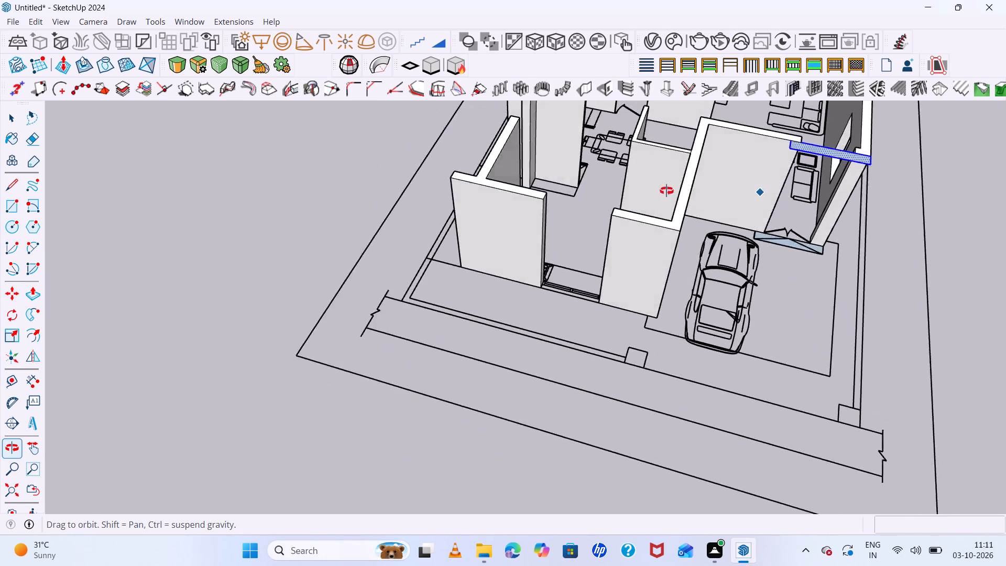
{"action": "middle_click_drag", "start_coordinate": [666, 191], "coordinate": [624, 170]}
{"action": "scroll", "coordinate": [747, 257], "scroll_direction": "down", "scroll_amount": 6}
{"action": "middle_click_drag", "start_coordinate": [782, 313], "coordinate": [786, 254]}
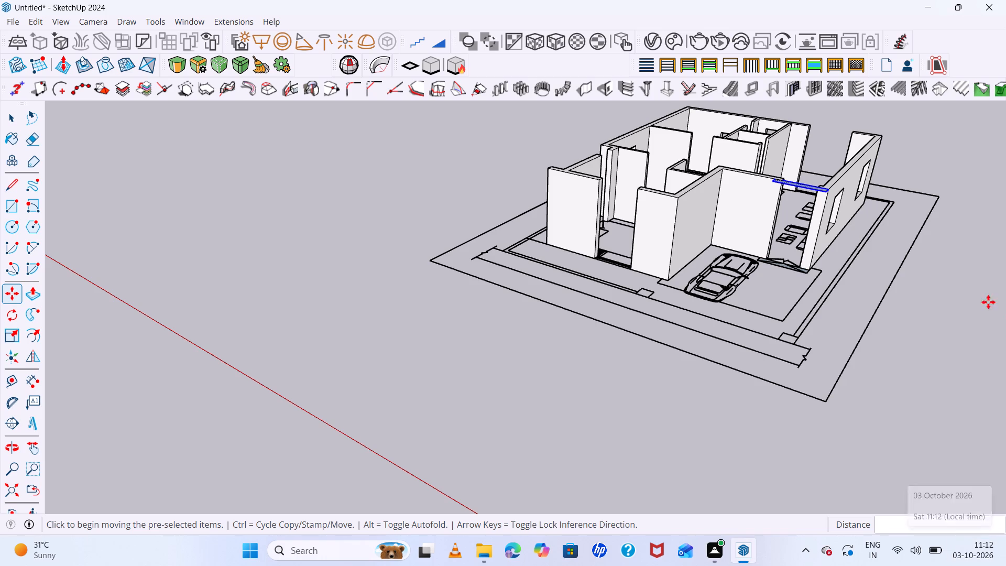
{"action": "middle_click_drag", "start_coordinate": [799, 344], "coordinate": [985, 384]}
{"action": "middle_click", "coordinate": [985, 384]}
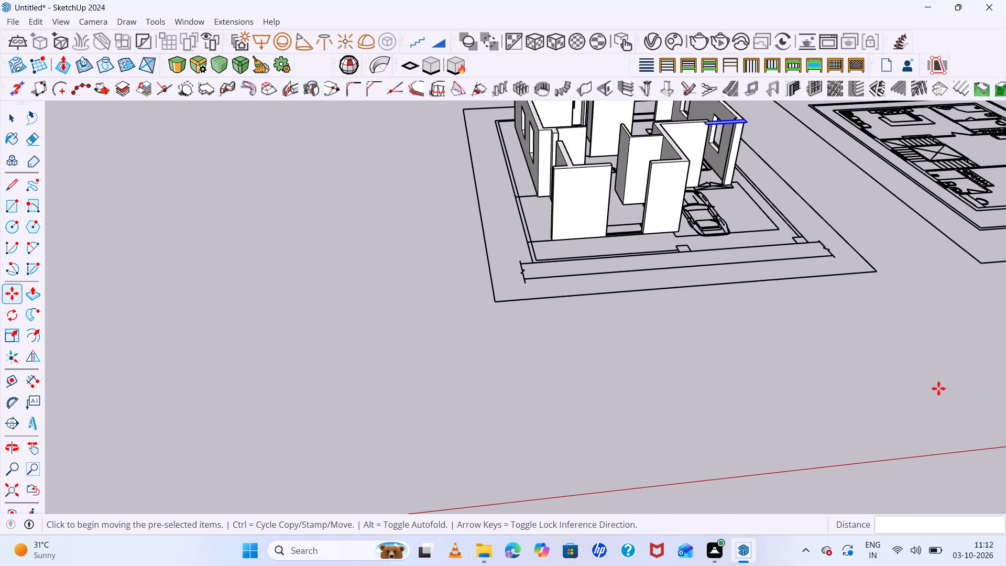
{"action": "scroll", "coordinate": [907, 372], "scroll_direction": "down", "scroll_amount": 6}
{"action": "scroll", "coordinate": [762, 63], "scroll_direction": "up", "scroll_amount": 7}
{"action": "scroll", "coordinate": [818, 175], "scroll_direction": "up", "scroll_amount": 12}
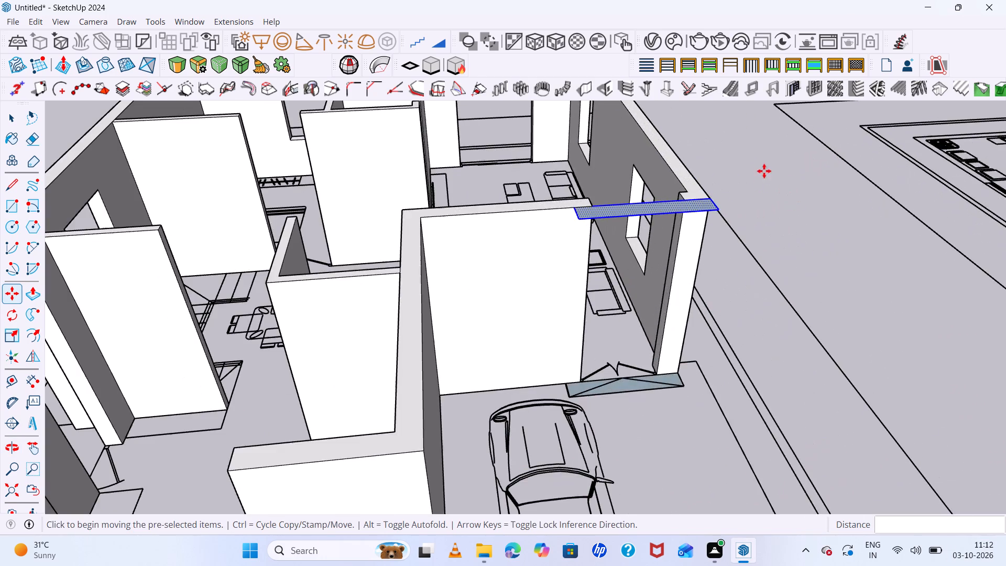
{"action": "middle_click_drag", "start_coordinate": [755, 205], "coordinate": [709, 225]}
{"action": "key", "text": "p"}
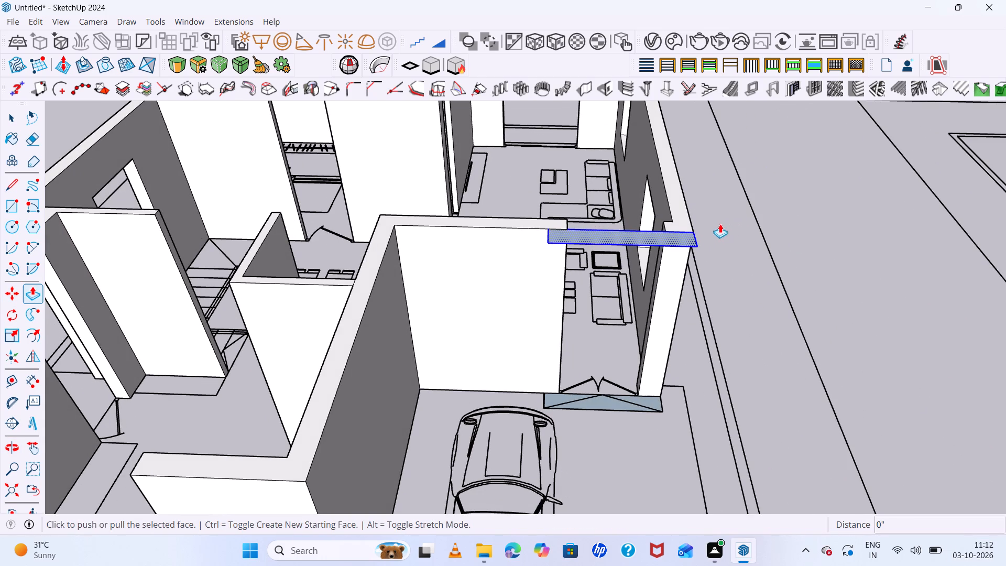
{"action": "left_click", "coordinate": [696, 239]}
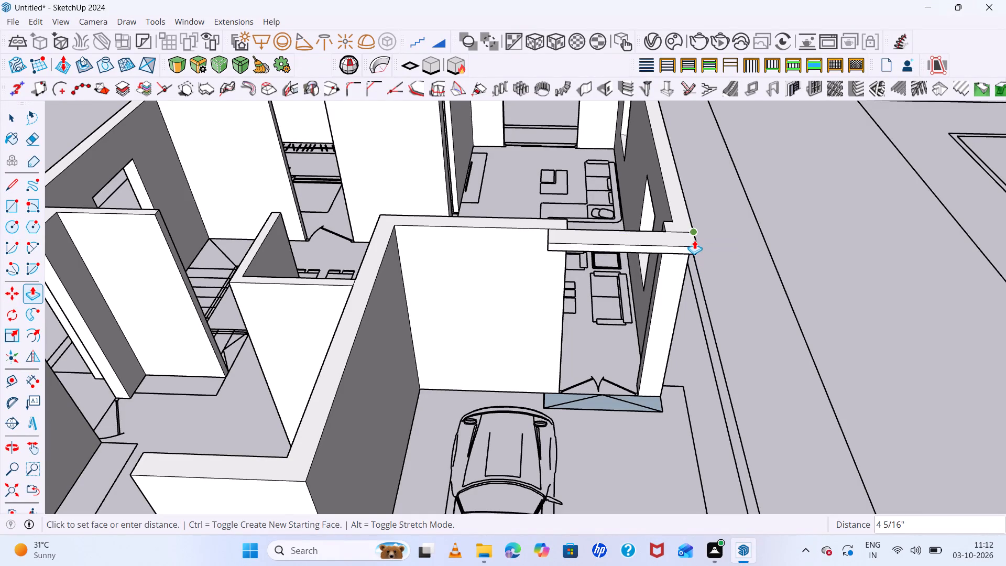
{"action": "left_click", "coordinate": [694, 241]}
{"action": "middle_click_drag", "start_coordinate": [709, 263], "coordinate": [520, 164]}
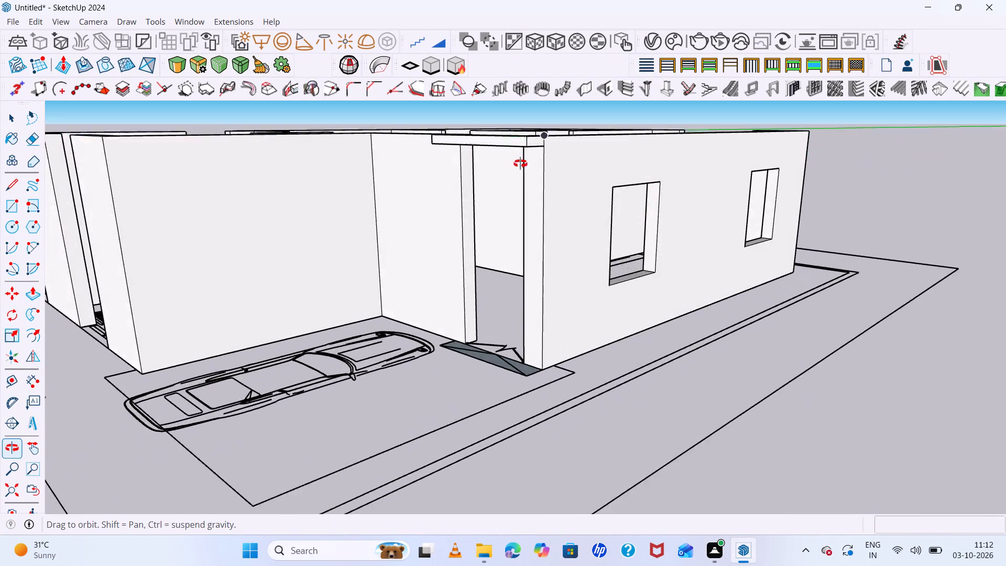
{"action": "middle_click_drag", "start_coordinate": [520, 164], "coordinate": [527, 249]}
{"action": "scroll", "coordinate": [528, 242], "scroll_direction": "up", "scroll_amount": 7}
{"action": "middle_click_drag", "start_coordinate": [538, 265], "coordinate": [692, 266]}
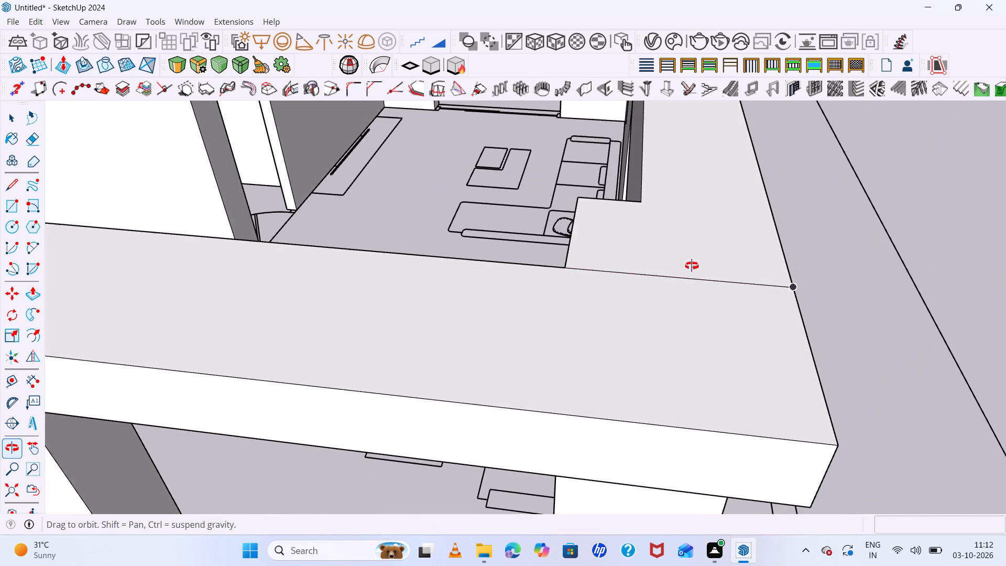
Draw a rectangle across the wall-top gap above the entrance opening, flush with the adjoining 9" wall tops.
{"action": "middle_click_drag", "start_coordinate": [692, 266], "coordinate": [692, 263]}
{"action": "scroll", "coordinate": [692, 208], "scroll_direction": "down", "scroll_amount": 14}
{"action": "scroll", "coordinate": [448, 179], "scroll_direction": "up", "scroll_amount": 5}
{"action": "middle_click_drag", "start_coordinate": [584, 231], "coordinate": [587, 244]}
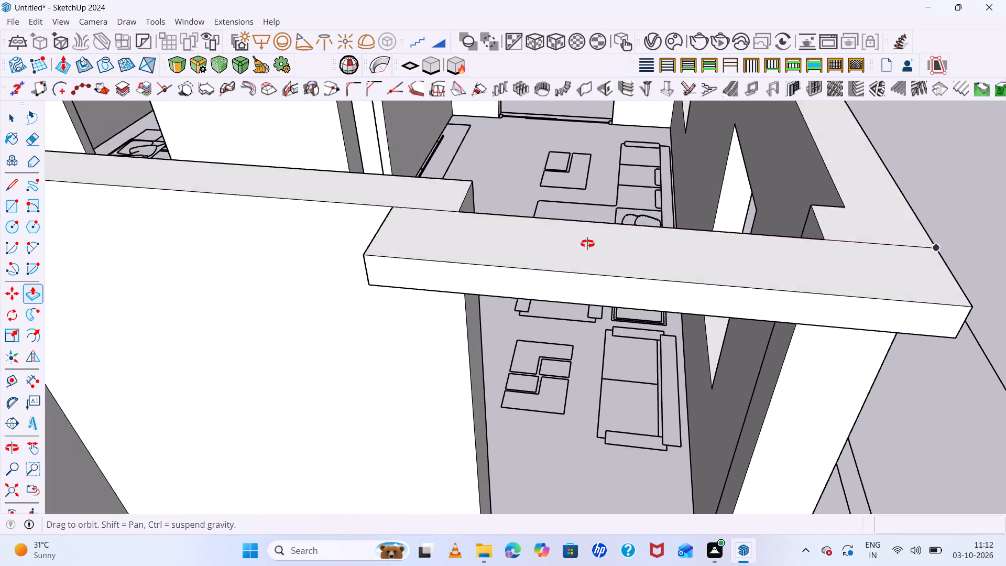
{"action": "middle_click_drag", "start_coordinate": [587, 244], "coordinate": [592, 258]}
{"action": "key", "text": "space"}
{"action": "key", "text": "r"}
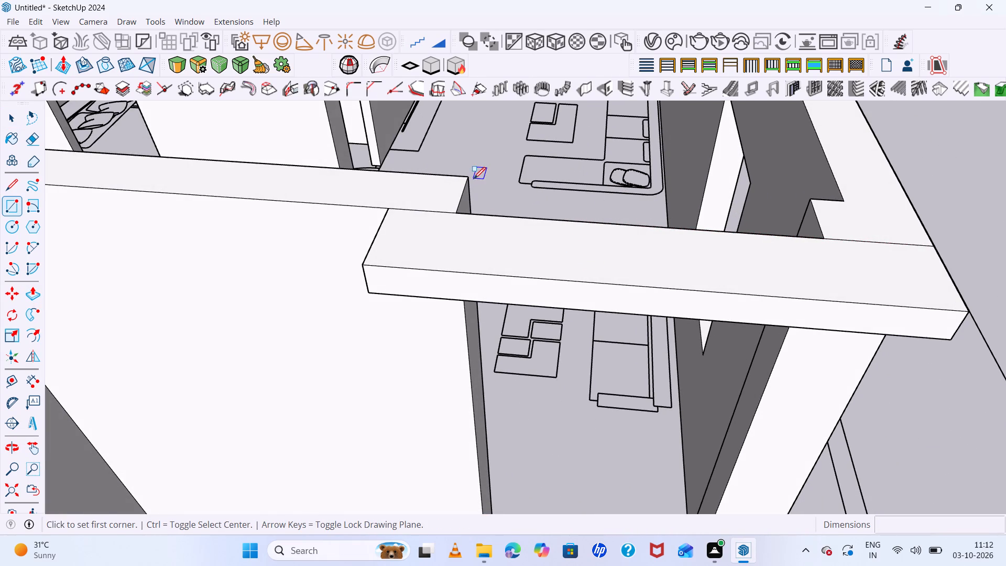
{"action": "left_click", "coordinate": [466, 179]}
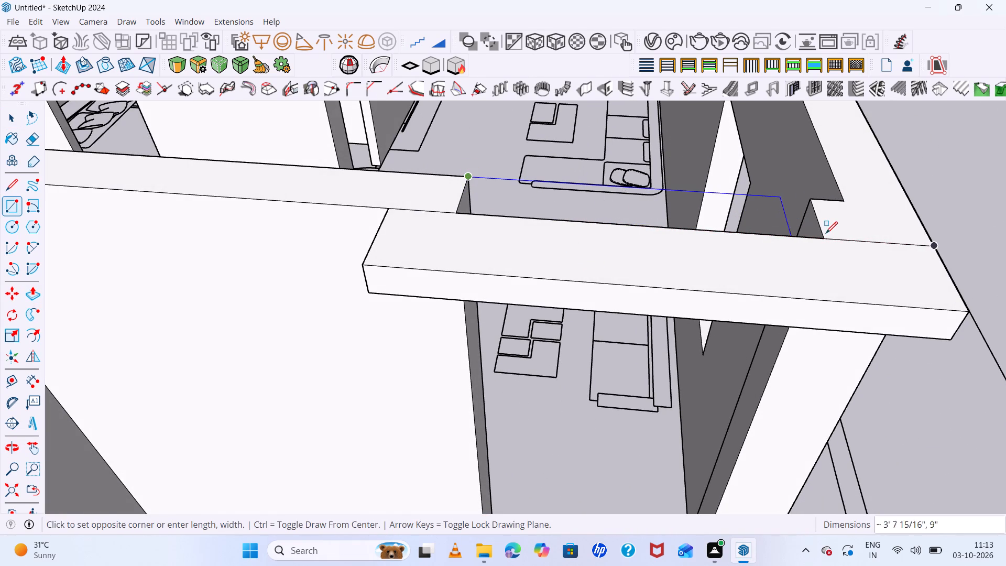
{"action": "left_click", "coordinate": [823, 235]}
{"action": "key", "text": "space"}
Push/Pull the new face above the entrance opening down about 8 1/16" to form a header below the slab.
{"action": "left_click", "coordinate": [733, 214]}
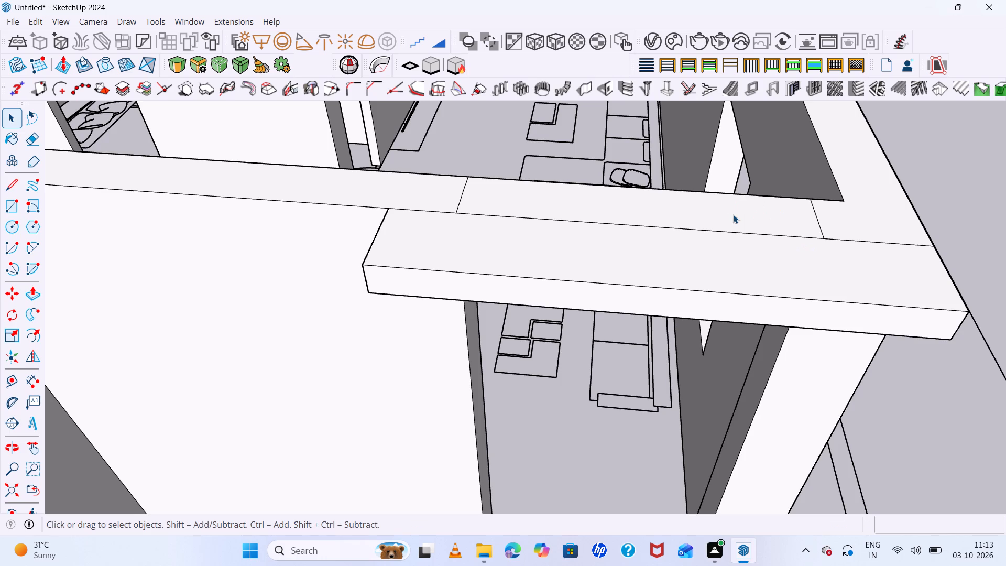
{"action": "middle_click_drag", "start_coordinate": [749, 269], "coordinate": [739, 193]}
{"action": "key", "text": "p"}
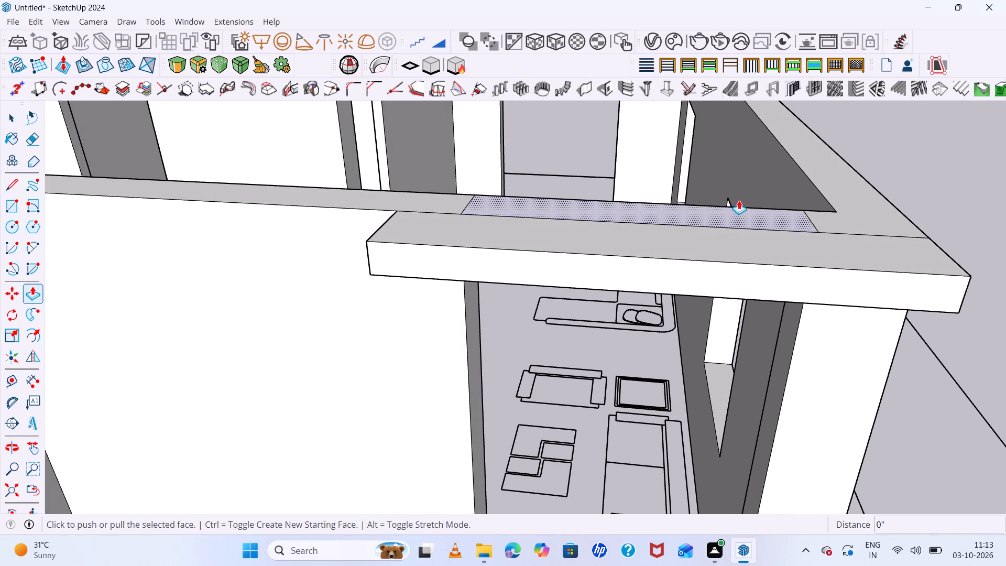
{"action": "left_click", "coordinate": [739, 219]}
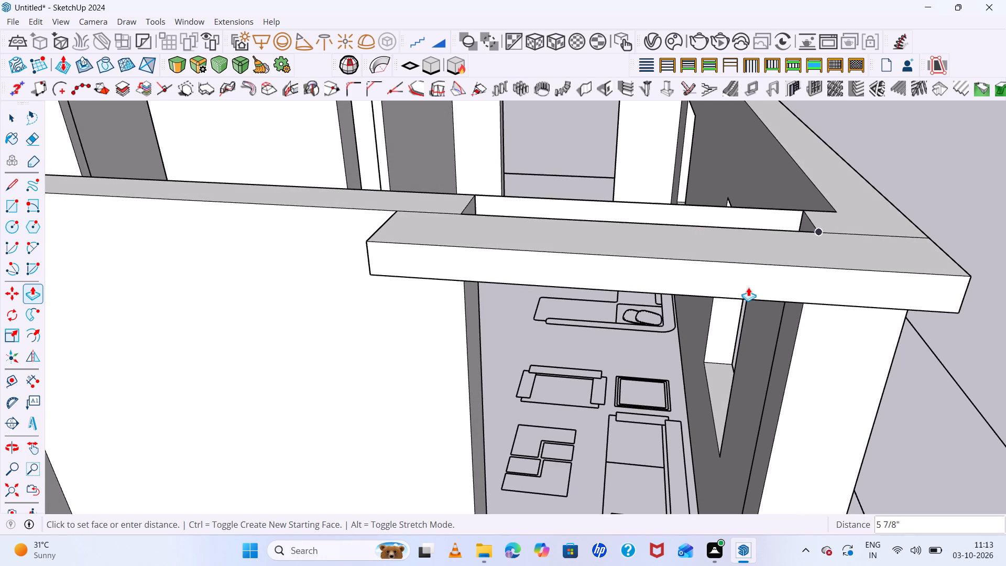
{"action": "middle_click_drag", "start_coordinate": [748, 287], "coordinate": [750, 159]}
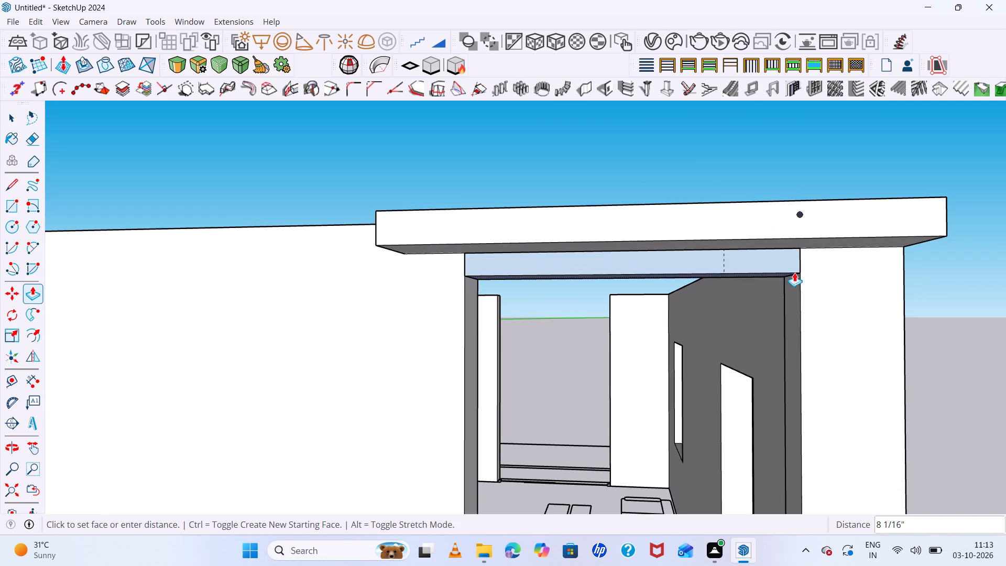
{"action": "left_click", "coordinate": [794, 273]}
Draw a rectangle over the header's open top to close it level with the wall tops.
{"action": "middle_click_drag", "start_coordinate": [712, 208], "coordinate": [716, 451]}
{"action": "middle_click", "coordinate": [716, 451]}
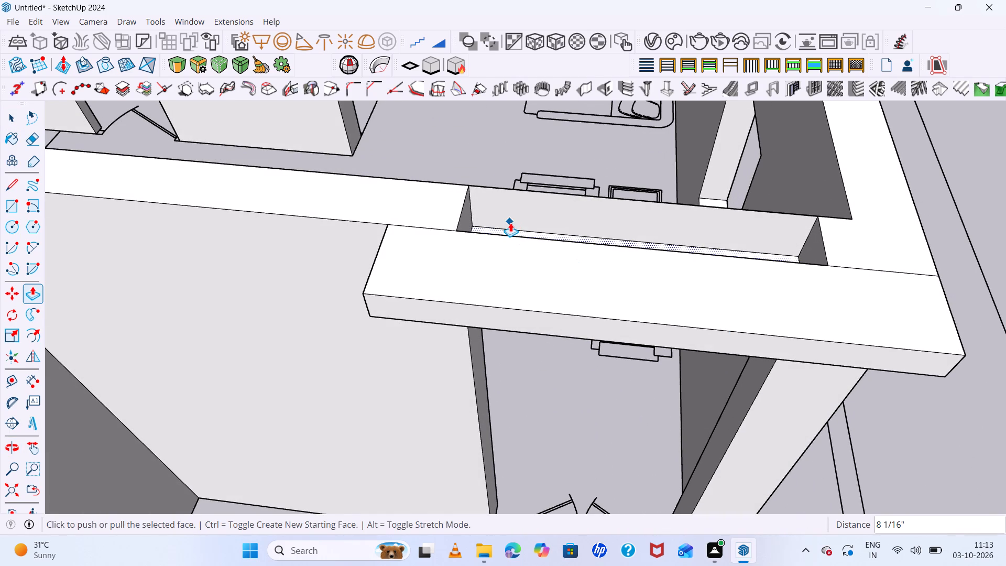
{"action": "key", "text": "r"}
{"action": "left_click", "coordinate": [465, 184]}
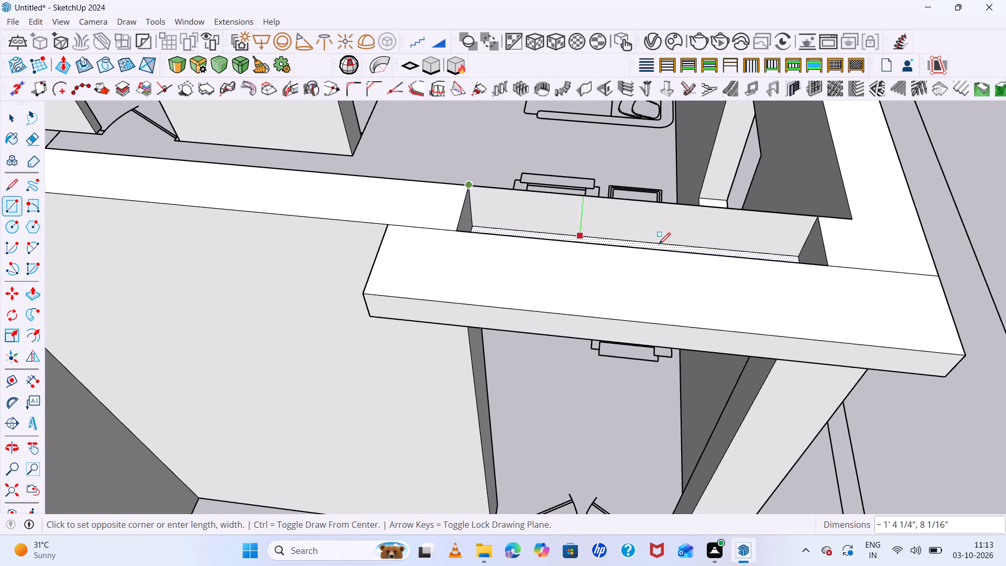
{"action": "left_click", "coordinate": [826, 266]}
Reverse the header's outer face below the entrance slab so its front side faces outward.
{"action": "scroll", "coordinate": [707, 211], "scroll_direction": "down", "scroll_amount": 6}
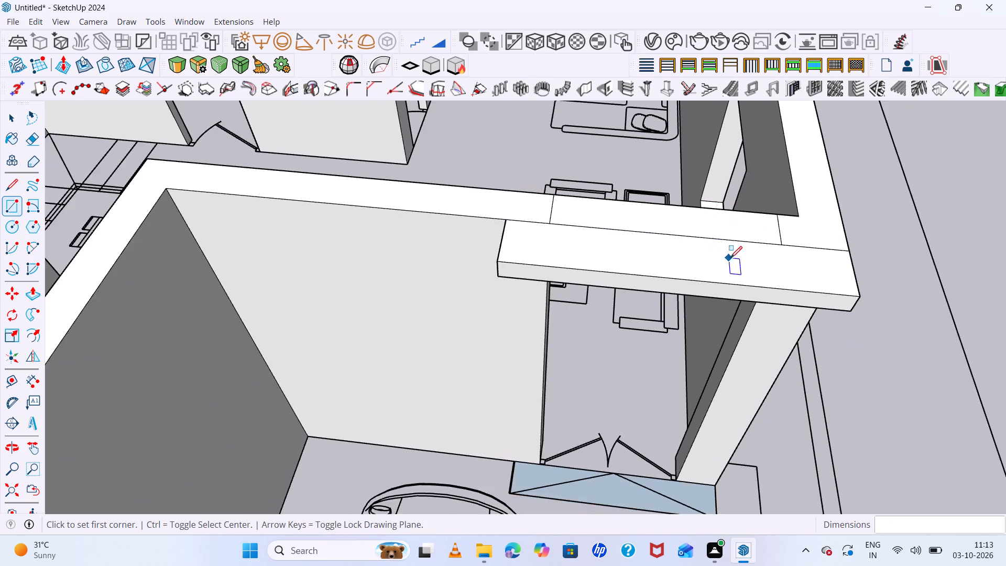
{"action": "middle_click_drag", "start_coordinate": [732, 258], "coordinate": [735, 50]}
{"action": "scroll", "coordinate": [725, 170], "scroll_direction": "up", "scroll_amount": 5}
{"action": "key", "text": "space"}
{"action": "left_click", "coordinate": [724, 171]}
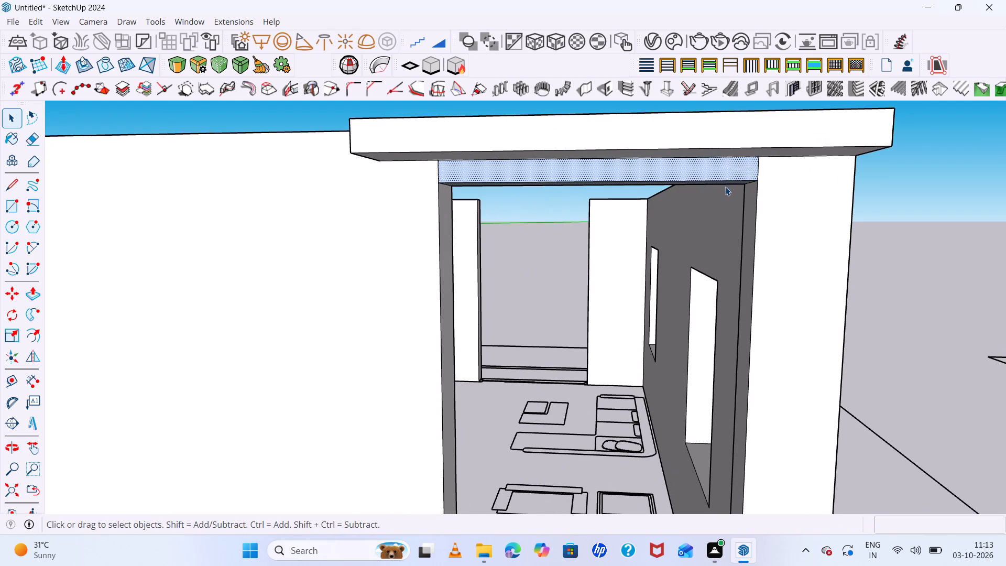
{"action": "right_click", "coordinate": [720, 161]}
{"action": "left_click", "coordinate": [785, 299]}
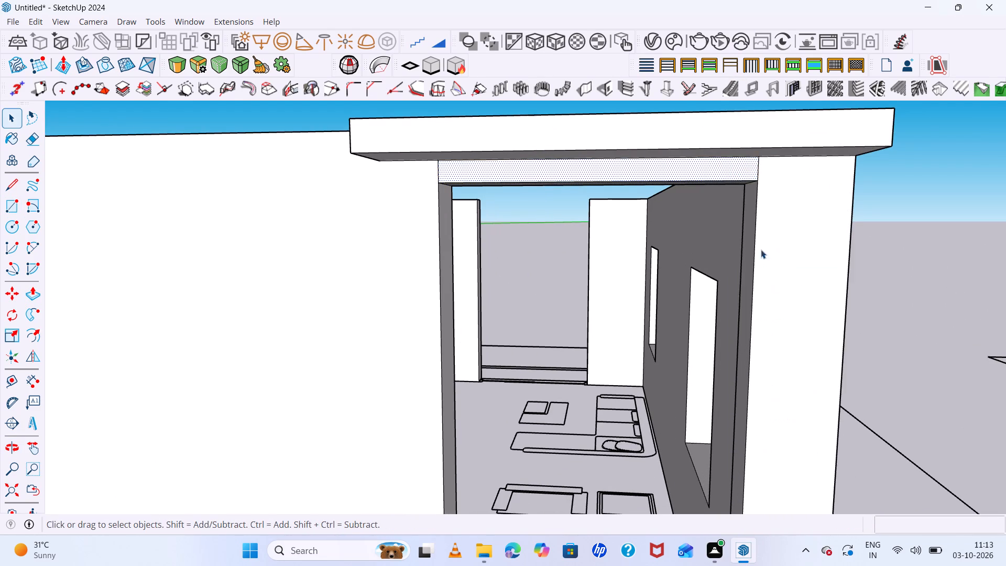
Examine the entrance header, slab and surrounding walls from below, outside and above.
{"action": "middle_click_drag", "start_coordinate": [719, 197], "coordinate": [690, 49]}
{"action": "middle_click", "coordinate": [690, 49]}
{"action": "scroll", "coordinate": [707, 178], "scroll_direction": "up", "scroll_amount": 1}
{"action": "scroll", "coordinate": [713, 201], "scroll_direction": "down", "scroll_amount": 17}
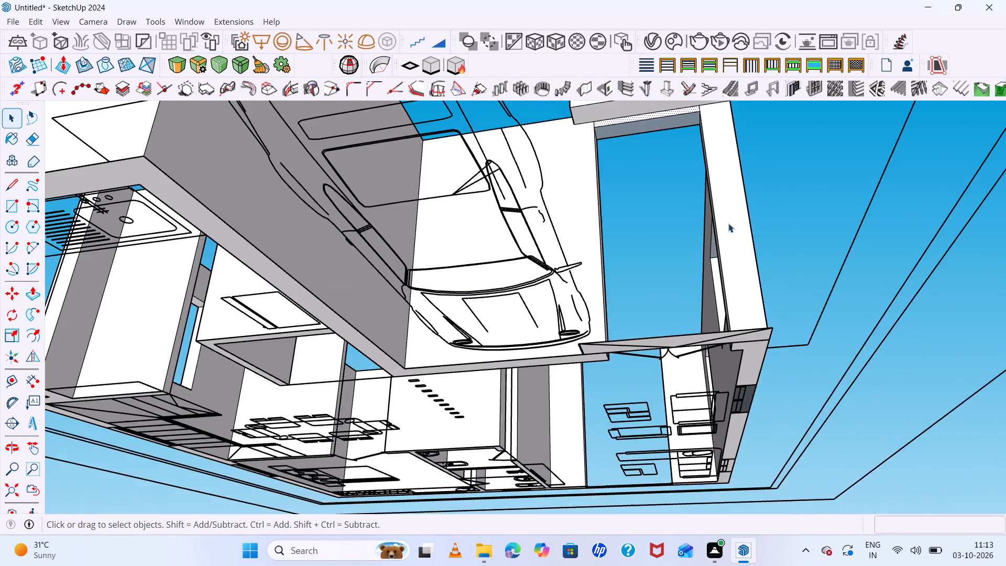
{"action": "scroll", "coordinate": [728, 223], "scroll_direction": "down", "scroll_amount": 2}
{"action": "scroll", "coordinate": [698, 159], "scroll_direction": "up", "scroll_amount": 6}
{"action": "left_click", "coordinate": [815, 193]}
{"action": "middle_click_drag", "start_coordinate": [805, 189], "coordinate": [880, 353]}
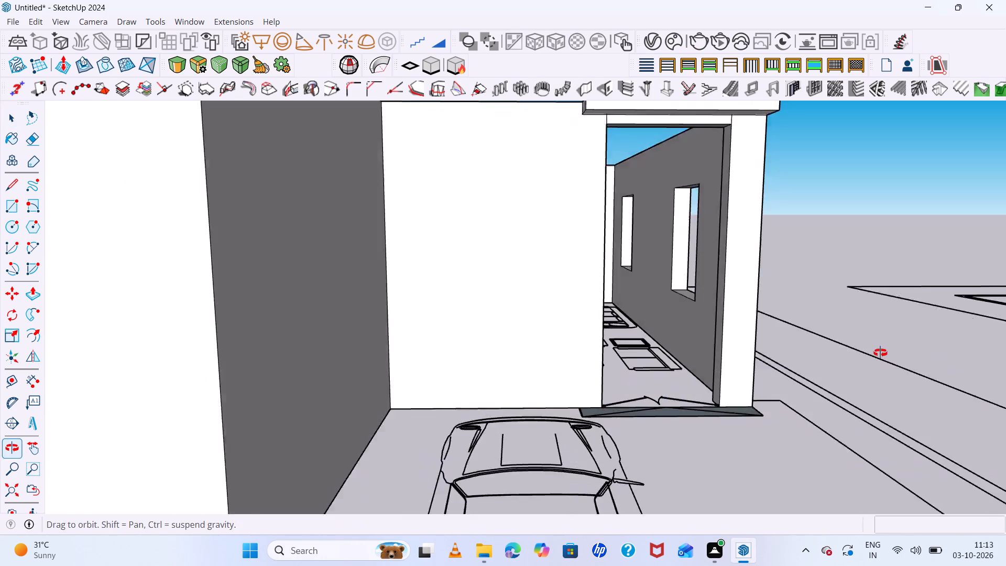
{"action": "middle_click_drag", "start_coordinate": [880, 353], "coordinate": [884, 361]}
{"action": "scroll", "coordinate": [884, 361], "scroll_direction": "up", "scroll_amount": 2}
{"action": "scroll", "coordinate": [857, 320], "scroll_direction": "down", "scroll_amount": 11}
{"action": "middle_click_drag", "start_coordinate": [851, 290], "coordinate": [844, 408]}
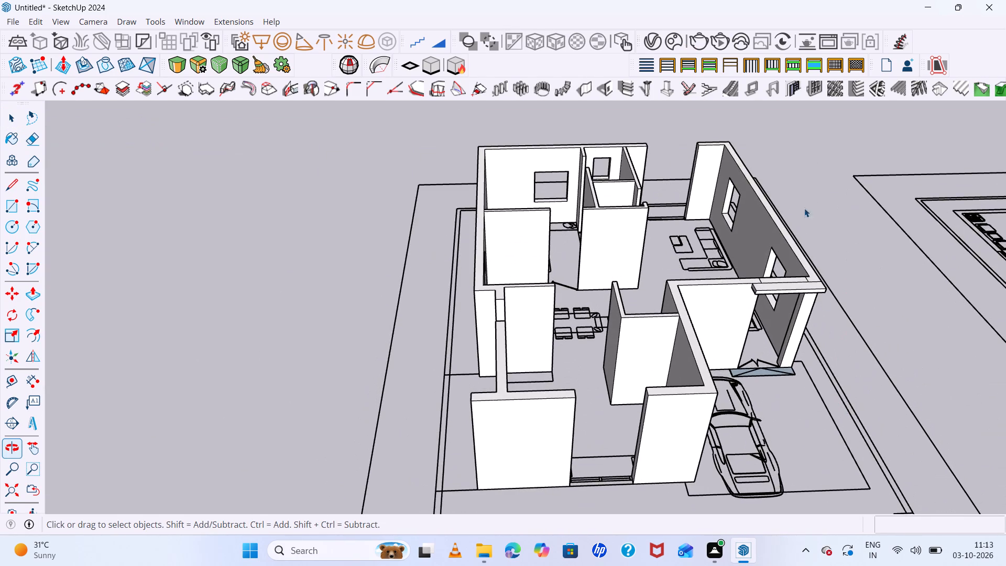
{"action": "scroll", "coordinate": [791, 190], "scroll_direction": "up", "scroll_amount": 6}
{"action": "scroll", "coordinate": [730, 175], "scroll_direction": "down", "scroll_amount": 9}
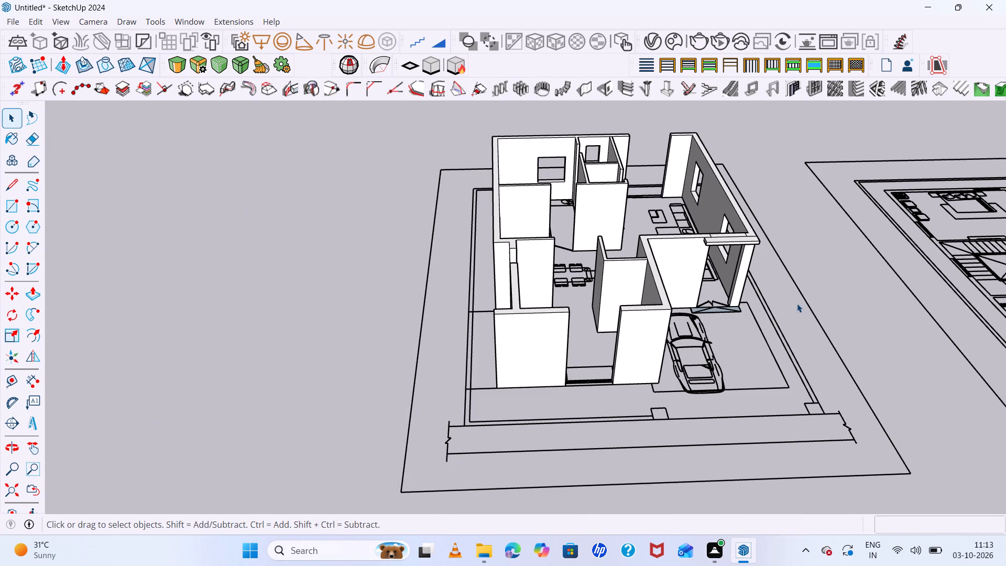
{"action": "middle_click_drag", "start_coordinate": [795, 299], "coordinate": [768, 291]}
{"action": "scroll", "coordinate": [768, 291], "scroll_direction": "up", "scroll_amount": 5}
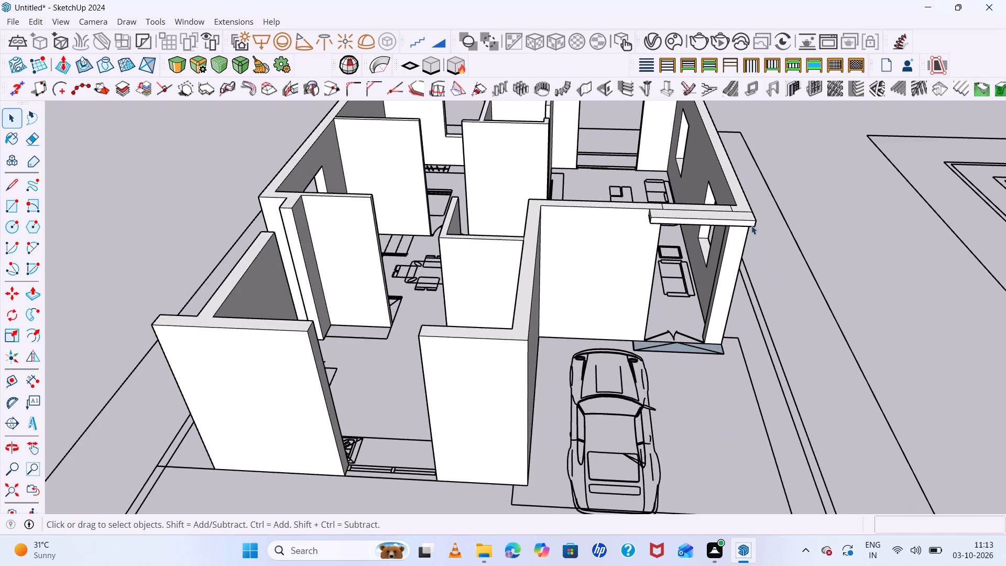
{"action": "scroll", "coordinate": [743, 213], "scroll_direction": "up", "scroll_amount": 6}
{"action": "scroll", "coordinate": [654, 388], "scroll_direction": "down", "scroll_amount": 6}
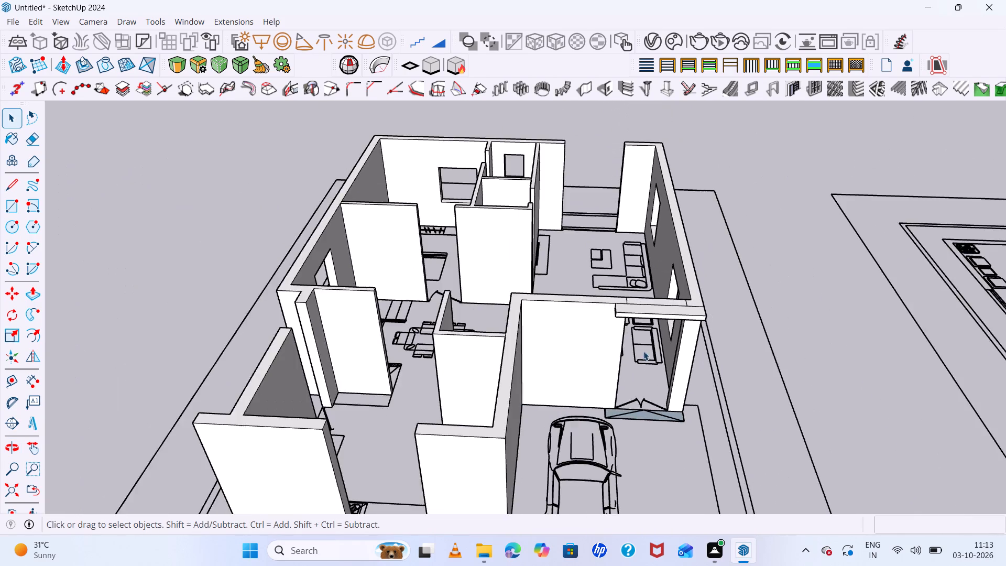
Erase the two seam lines on the wall top at the ends of the entrance header.
{"action": "scroll", "coordinate": [643, 351], "scroll_direction": "down", "scroll_amount": 5}
{"action": "scroll", "coordinate": [646, 325], "scroll_direction": "up", "scroll_amount": 10}
{"action": "key", "text": "e"}
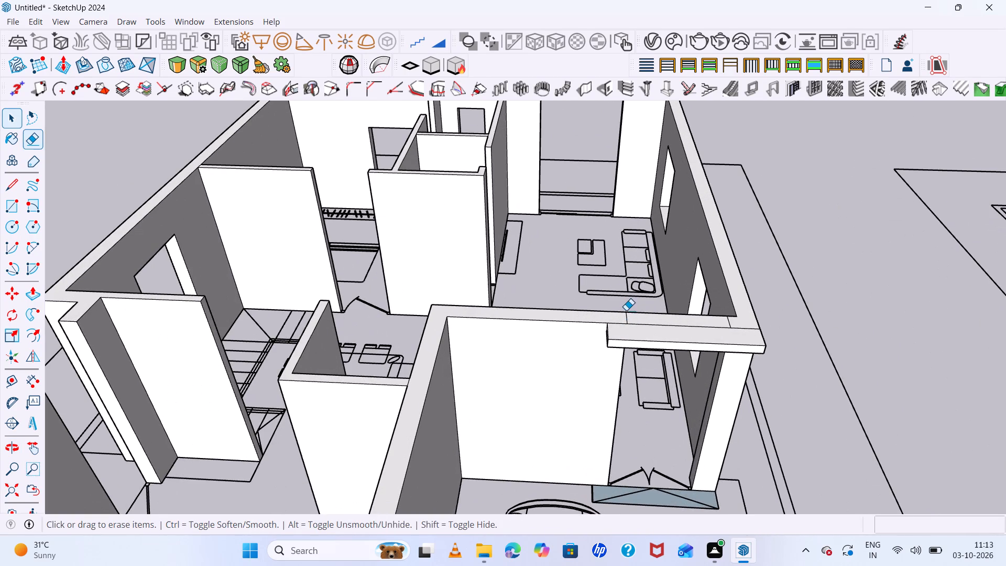
{"action": "left_click", "coordinate": [629, 318]}
{"action": "left_click", "coordinate": [730, 321]}
Erase the dividing line between the entrance slab's top and the wall top.
{"action": "scroll", "coordinate": [530, 319], "scroll_direction": "down", "scroll_amount": 5}
{"action": "middle_click_drag", "start_coordinate": [682, 324], "coordinate": [581, 191]}
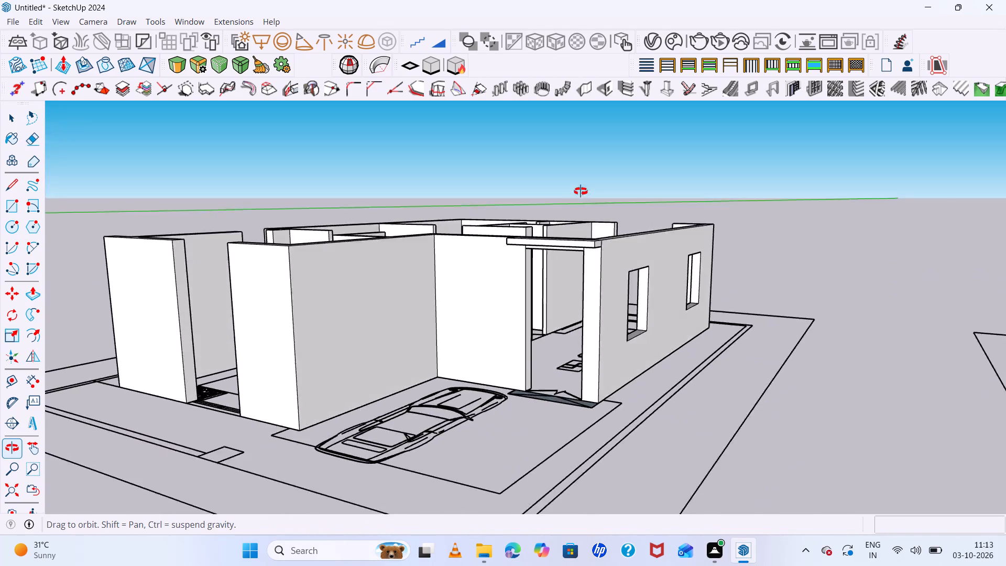
{"action": "middle_click_drag", "start_coordinate": [581, 191], "coordinate": [499, 226]}
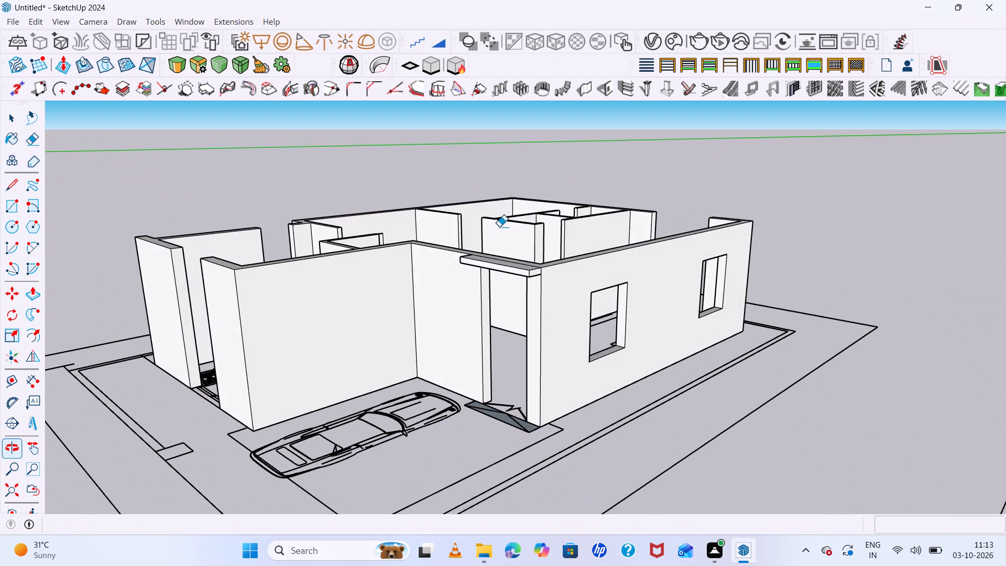
{"action": "scroll", "coordinate": [516, 285], "scroll_direction": "up", "scroll_amount": 9}
{"action": "middle_click_drag", "start_coordinate": [614, 289], "coordinate": [618, 330]}
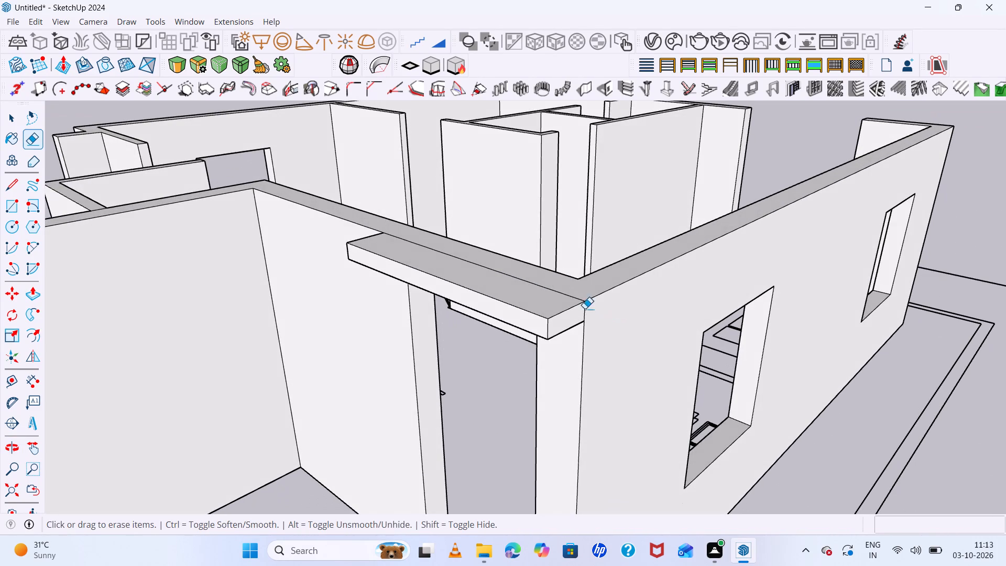
{"action": "left_click", "coordinate": [573, 300]}
{"action": "left_click", "coordinate": [573, 295]}
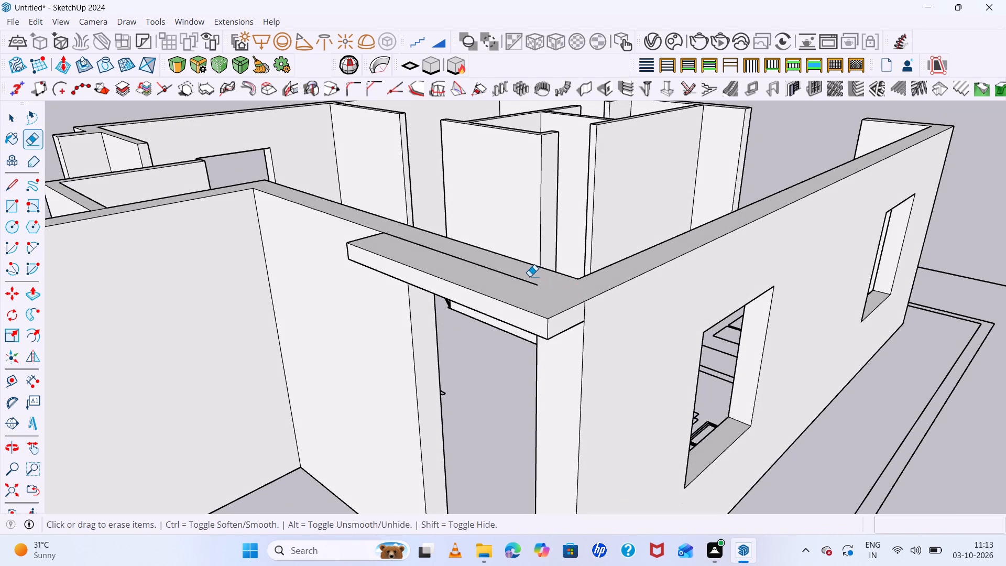
{"action": "left_click_drag", "start_coordinate": [529, 277], "coordinate": [522, 279]}
{"action": "left_click_drag", "start_coordinate": [396, 235], "coordinate": [391, 238]}
{"action": "scroll", "coordinate": [408, 240], "scroll_direction": "down", "scroll_amount": 2}
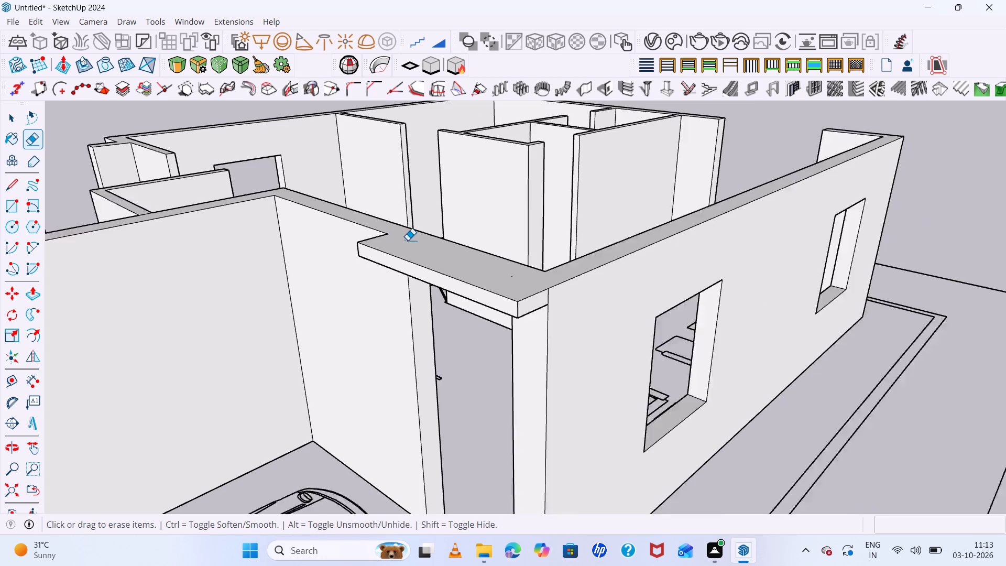
Erase the leftover edge fragments on the merged top surface of the slab and wall.
{"action": "scroll", "coordinate": [408, 240], "scroll_direction": "down", "scroll_amount": 8}
{"action": "left_click", "coordinate": [481, 264]}
{"action": "left_click_drag", "start_coordinate": [481, 258], "coordinate": [484, 264]}
{"action": "middle_click_drag", "start_coordinate": [483, 272], "coordinate": [549, 317]}
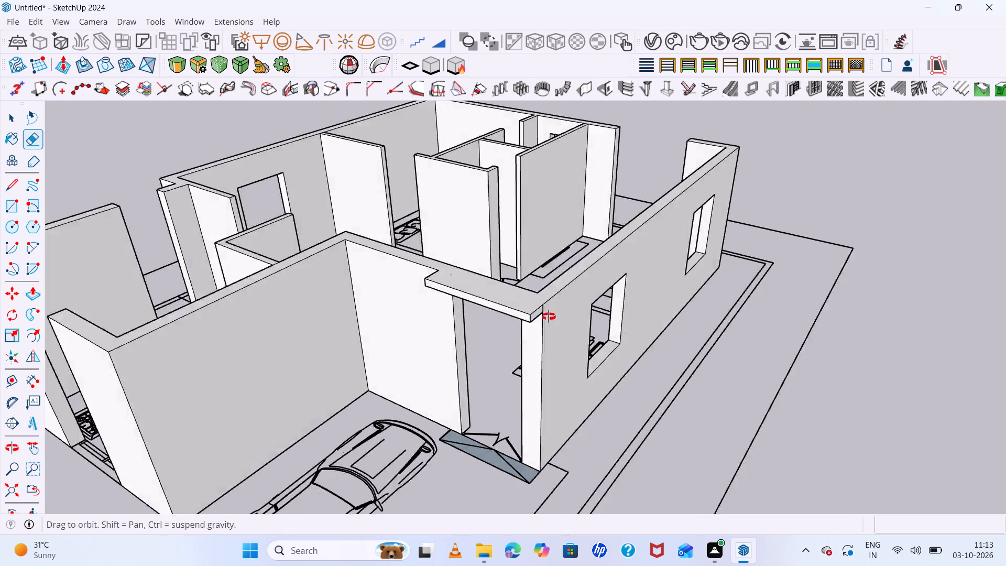
{"action": "middle_click_drag", "start_coordinate": [549, 317], "coordinate": [591, 335]}
{"action": "scroll", "coordinate": [560, 313], "scroll_direction": "up", "scroll_amount": 8}
{"action": "left_click_drag", "start_coordinate": [429, 296], "coordinate": [431, 308]}
{"action": "left_click", "coordinate": [431, 308]}
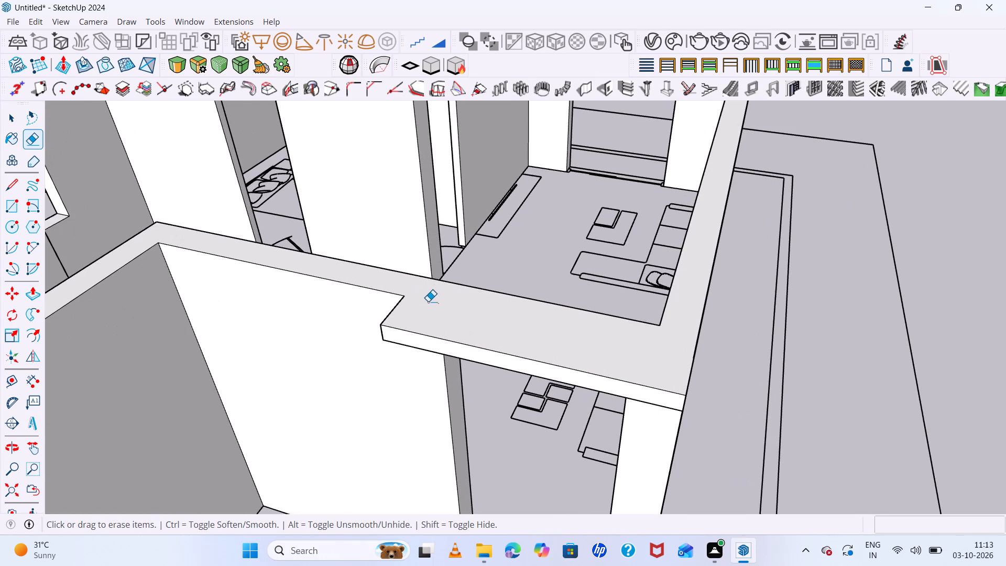
{"action": "left_click_drag", "start_coordinate": [430, 296], "coordinate": [434, 314]}
{"action": "left_click", "coordinate": [434, 314]}
{"action": "left_click_drag", "start_coordinate": [453, 310], "coordinate": [438, 303]}
{"action": "left_click", "coordinate": [438, 302]}
Push/Pull the underside of the entrance header down about 1' 11 9/16" to lower the top of the door opening.
{"action": "scroll", "coordinate": [736, 340], "scroll_direction": "down", "scroll_amount": 4}
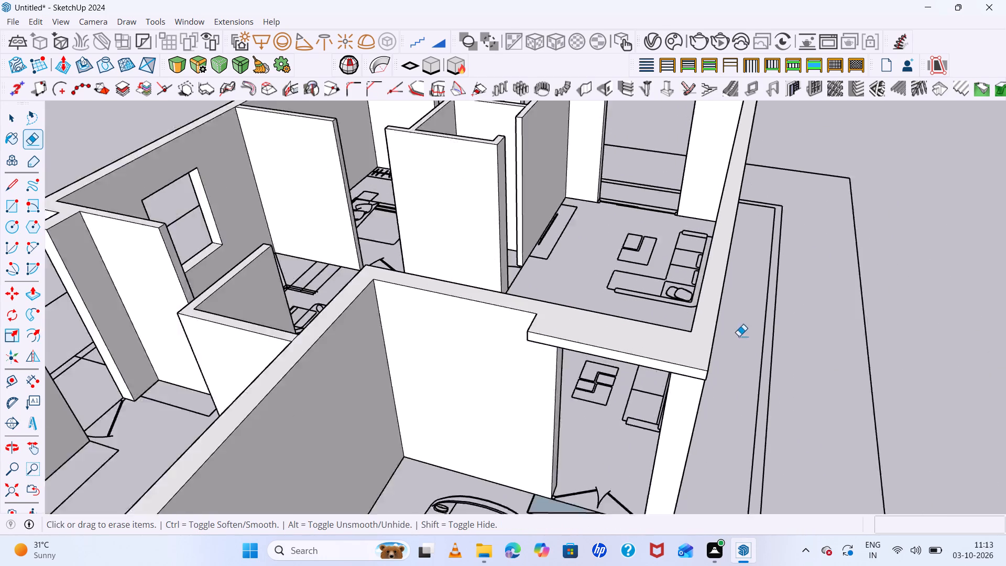
{"action": "scroll", "coordinate": [739, 336], "scroll_direction": "down", "scroll_amount": 8}
{"action": "middle_click_drag", "start_coordinate": [807, 366], "coordinate": [706, 160]}
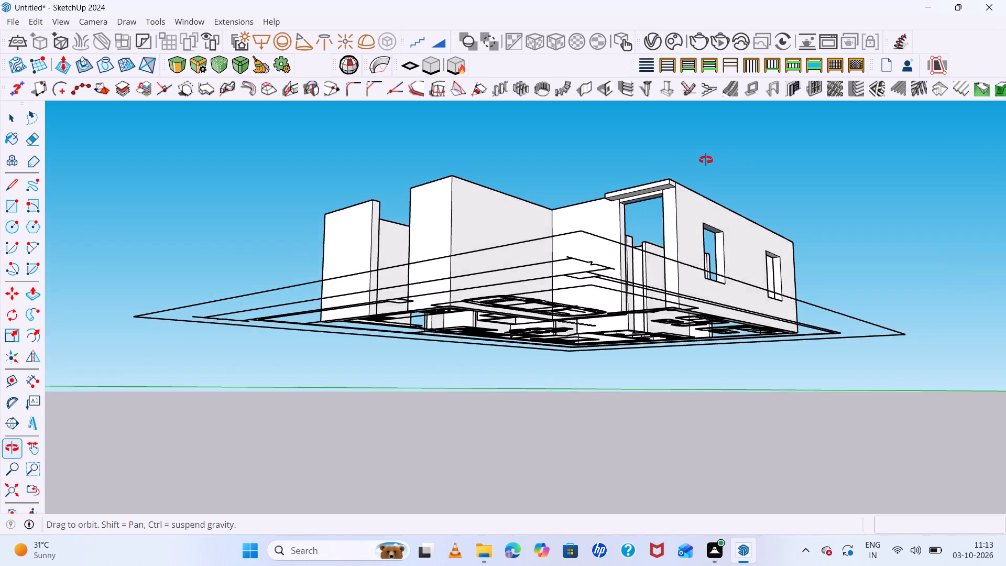
{"action": "middle_click_drag", "start_coordinate": [706, 160], "coordinate": [769, 226]}
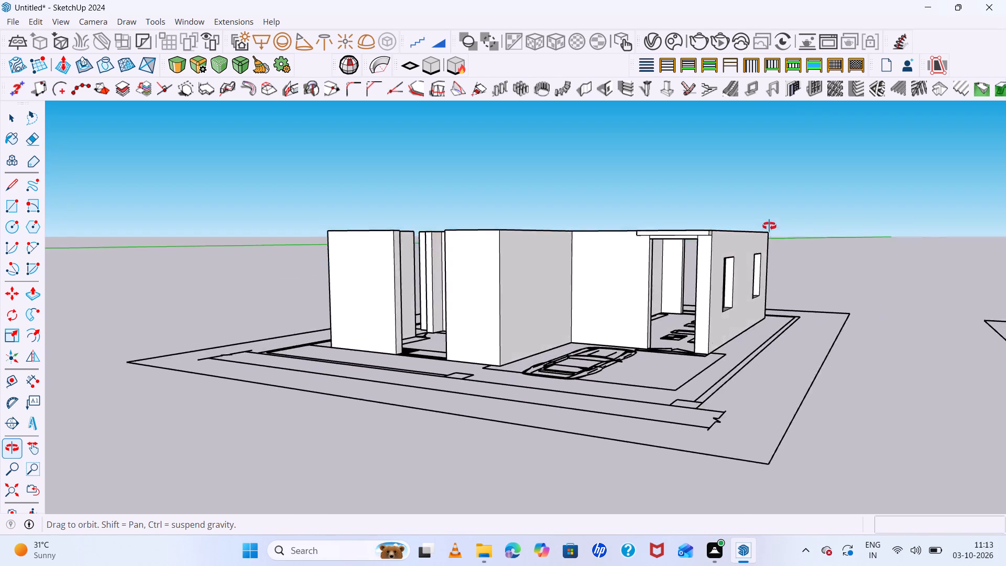
{"action": "middle_click_drag", "start_coordinate": [769, 226], "coordinate": [838, 256]}
{"action": "middle_click_drag", "start_coordinate": [836, 251], "coordinate": [813, 155]}
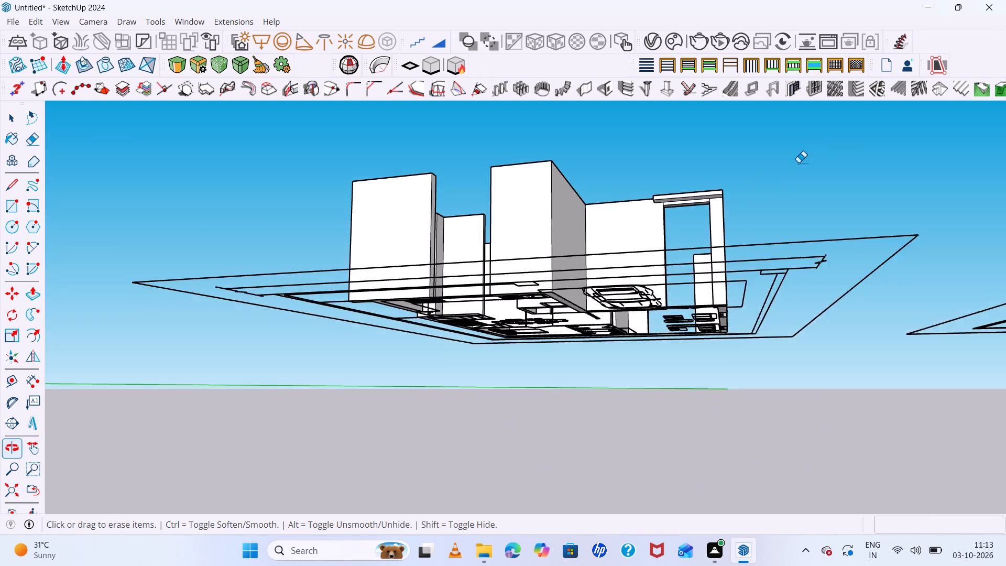
{"action": "scroll", "coordinate": [724, 213], "scroll_direction": "up", "scroll_amount": 12}
{"action": "key", "text": "space"}
{"action": "scroll", "coordinate": [675, 187], "scroll_direction": "down", "scroll_amount": 5}
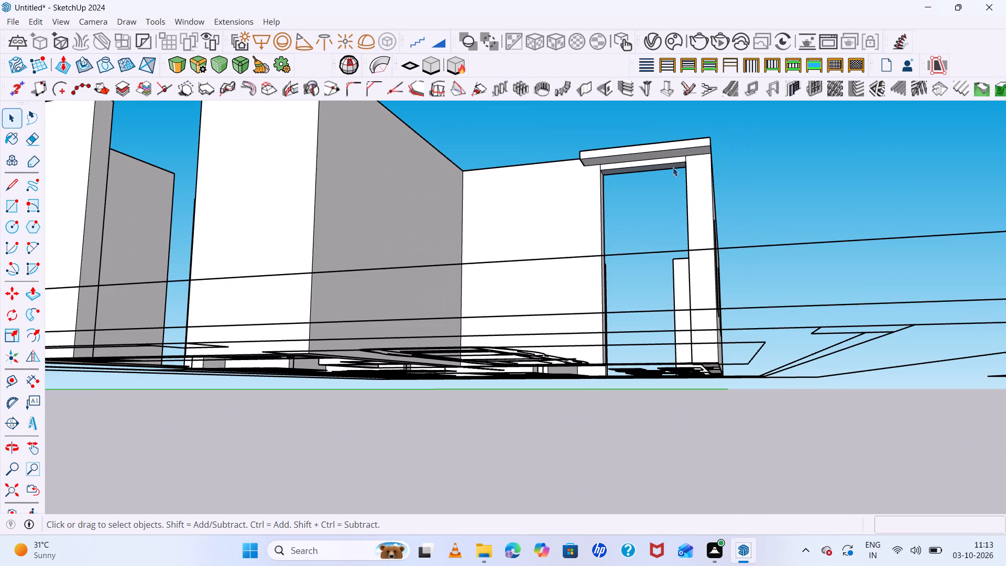
{"action": "left_click", "coordinate": [673, 166]}
{"action": "scroll", "coordinate": [673, 166], "scroll_direction": "up", "scroll_amount": 5}
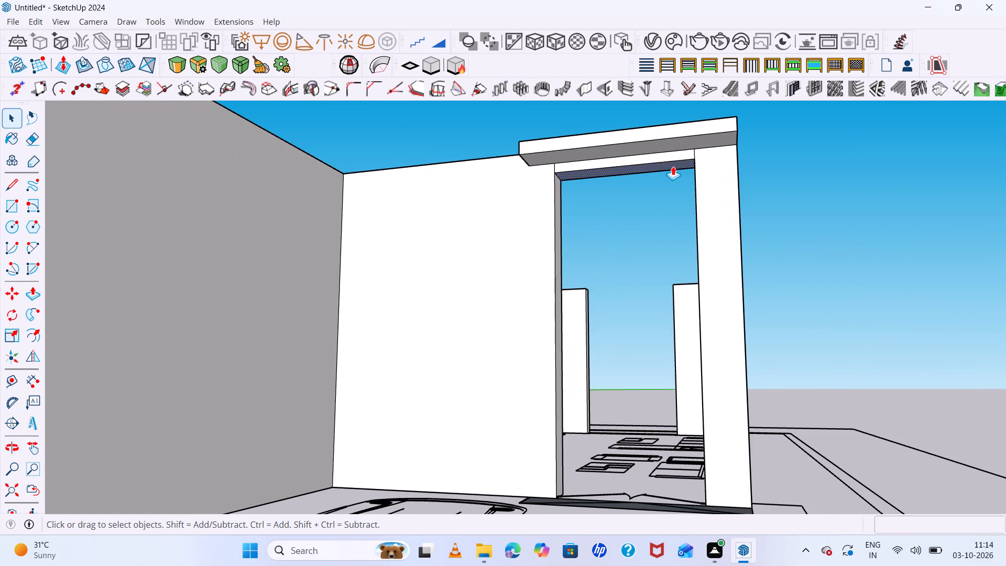
{"action": "key", "text": "p"}
{"action": "left_click", "coordinate": [673, 166]}
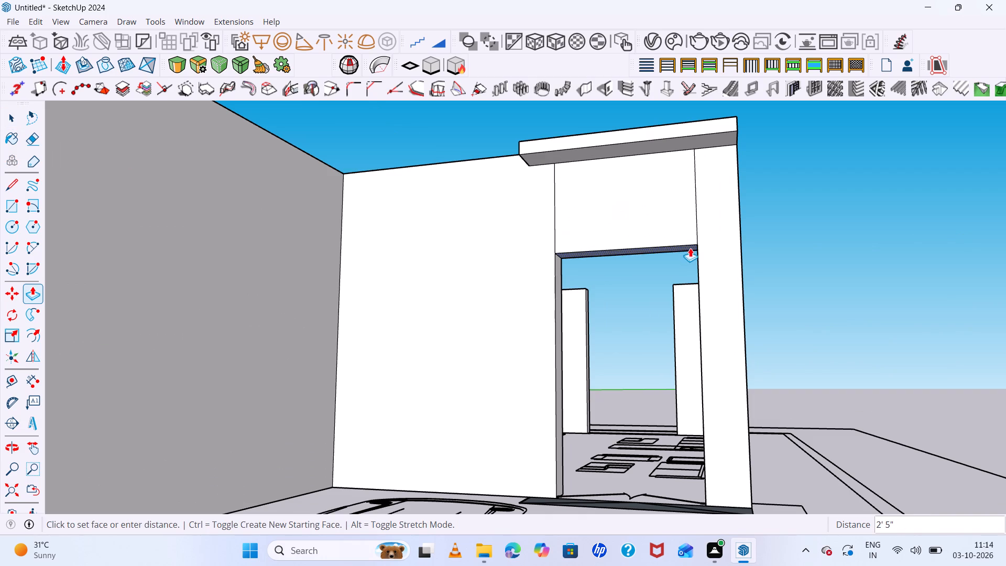
{"action": "left_click", "coordinate": [688, 233]}
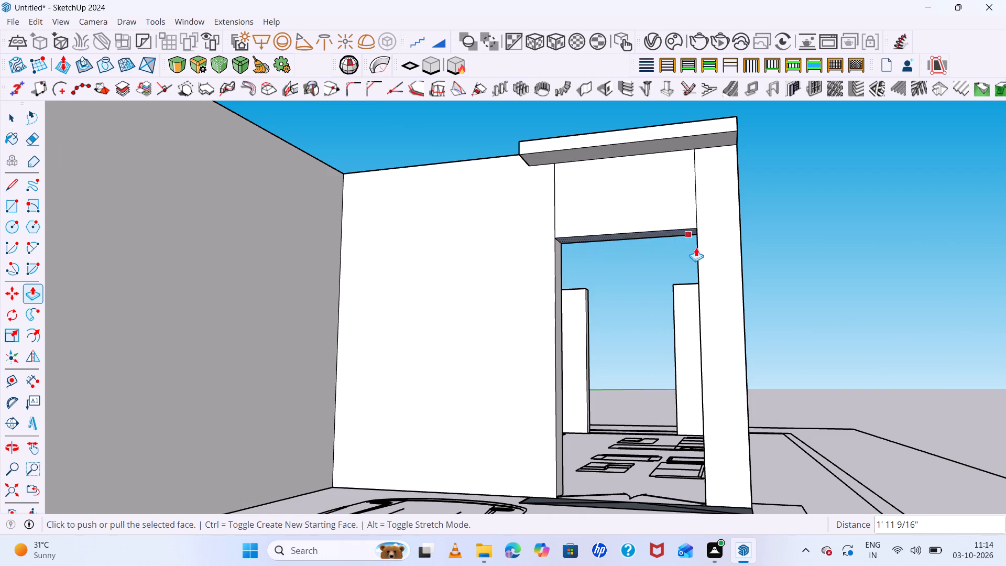
Erase the two vertical seam lines between the entrance header and the adjoining wall on the outer face.
{"action": "middle_click_drag", "start_coordinate": [726, 265], "coordinate": [787, 323]}
{"action": "key", "text": "space"}
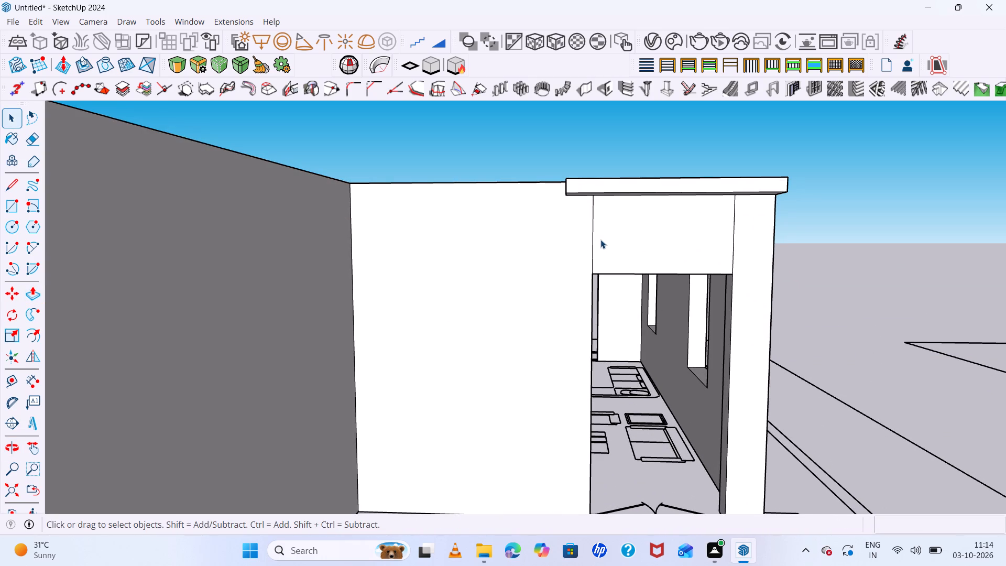
{"action": "key", "text": "e"}
{"action": "left_click_drag", "start_coordinate": [600, 239], "coordinate": [571, 235]}
{"action": "left_click", "coordinate": [571, 235]}
{"action": "left_click_drag", "start_coordinate": [736, 233], "coordinate": [704, 240]}
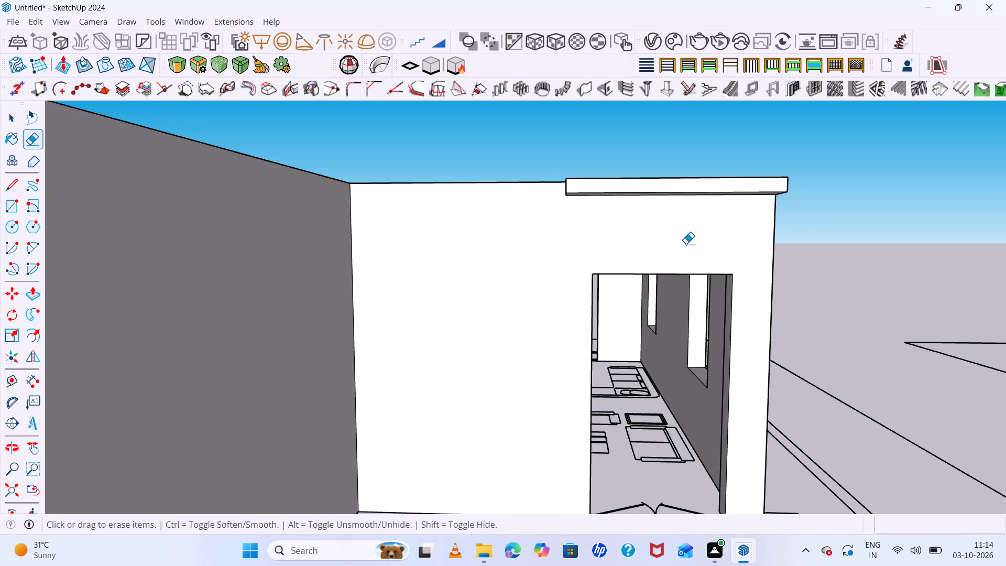
Reverse the blue back-facing inner face of the entrance header so it matches the surrounding walls.
{"action": "middle_click_drag", "start_coordinate": [763, 251], "coordinate": [800, 473]}
{"action": "middle_click_drag", "start_coordinate": [648, 302], "coordinate": [658, 536]}
{"action": "scroll", "coordinate": [613, 313], "scroll_direction": "down", "scroll_amount": 9}
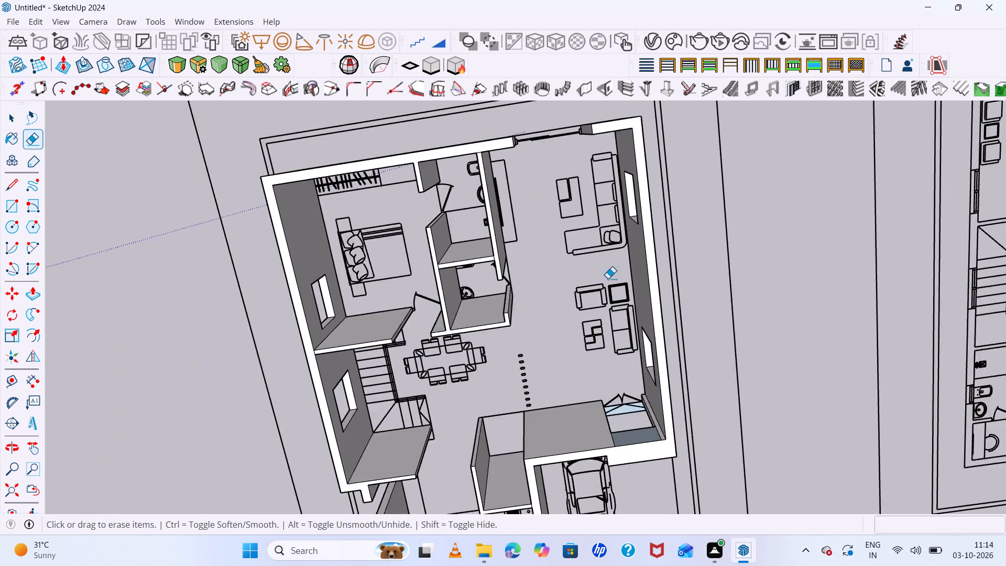
{"action": "scroll", "coordinate": [608, 278], "scroll_direction": "down", "scroll_amount": 3}
{"action": "scroll", "coordinate": [630, 405], "scroll_direction": "up", "scroll_amount": 11}
{"action": "middle_click_drag", "start_coordinate": [636, 373], "coordinate": [670, 486]}
{"action": "scroll", "coordinate": [652, 417], "scroll_direction": "up", "scroll_amount": 6}
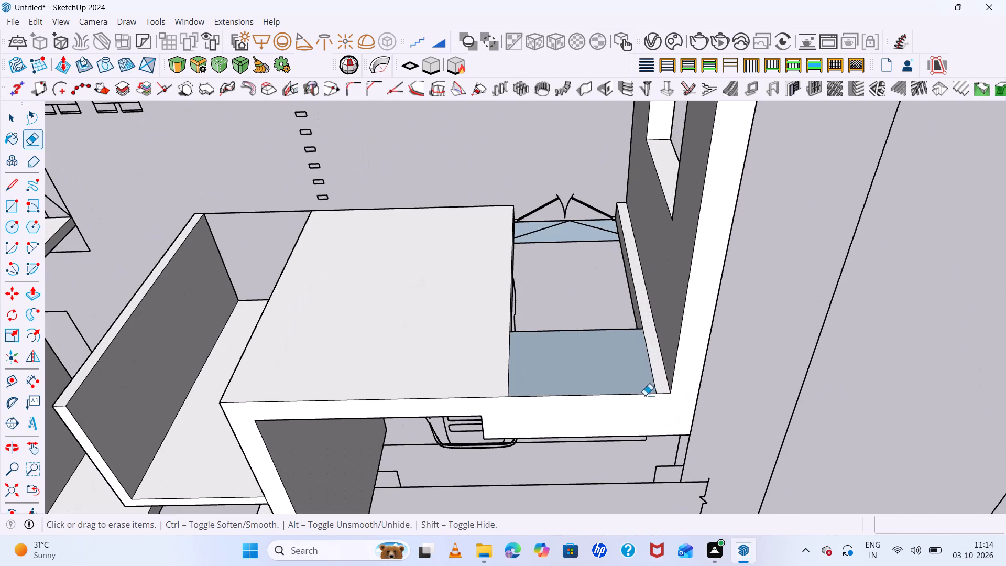
{"action": "key", "text": "space"}
{"action": "left_click", "coordinate": [596, 372]}
{"action": "right_click", "coordinate": [594, 369]}
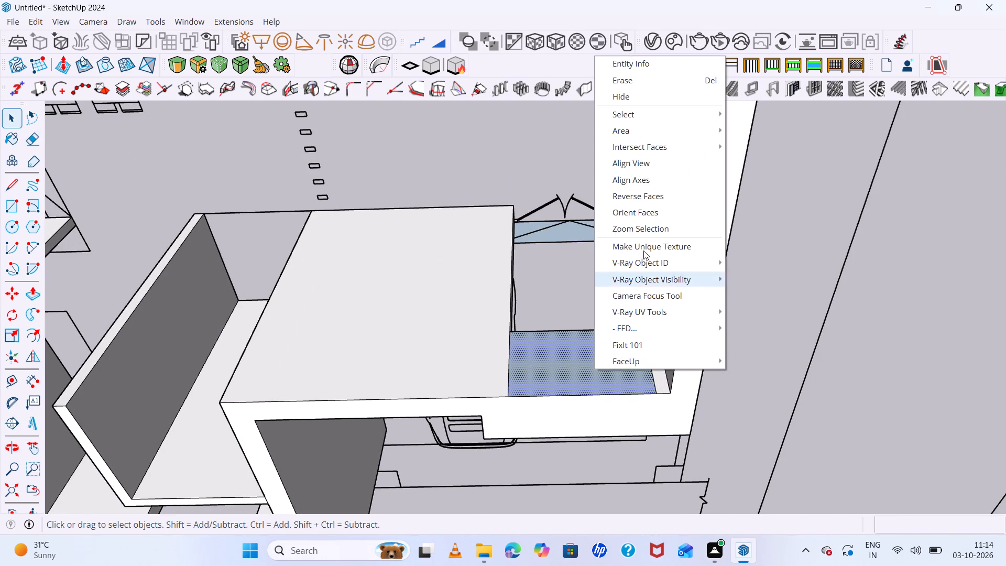
{"action": "left_click", "coordinate": [659, 195]}
Erase the two vertical seam lines at the ends of the entrance header on the interior side.
{"action": "key", "text": "e"}
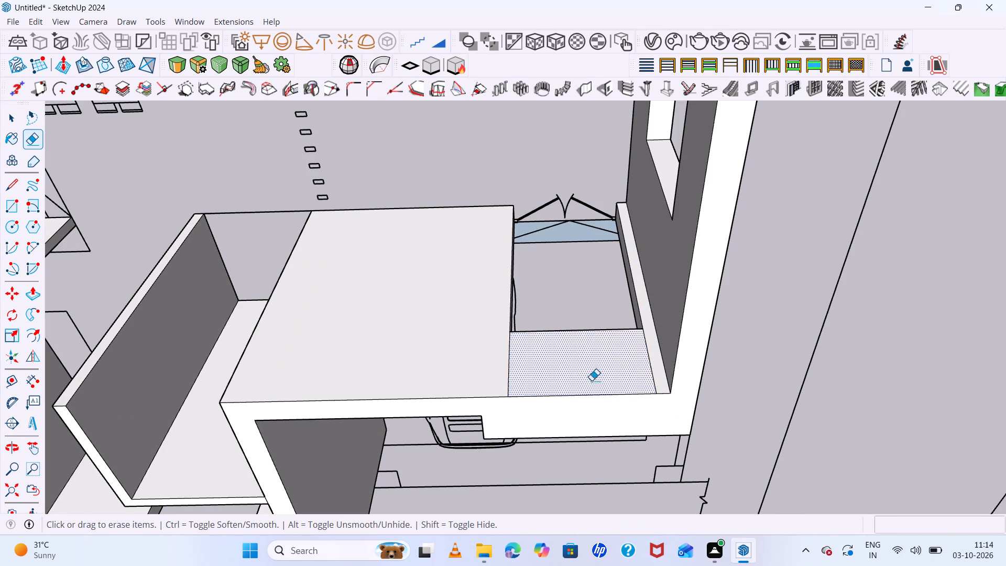
{"action": "left_click_drag", "start_coordinate": [651, 360], "coordinate": [642, 367]}
{"action": "left_click_drag", "start_coordinate": [539, 370], "coordinate": [423, 378]}
Examine the entrance, its overhead slab and the whole set of 3D walls from outside.
{"action": "scroll", "coordinate": [526, 387], "scroll_direction": "down", "scroll_amount": 4}
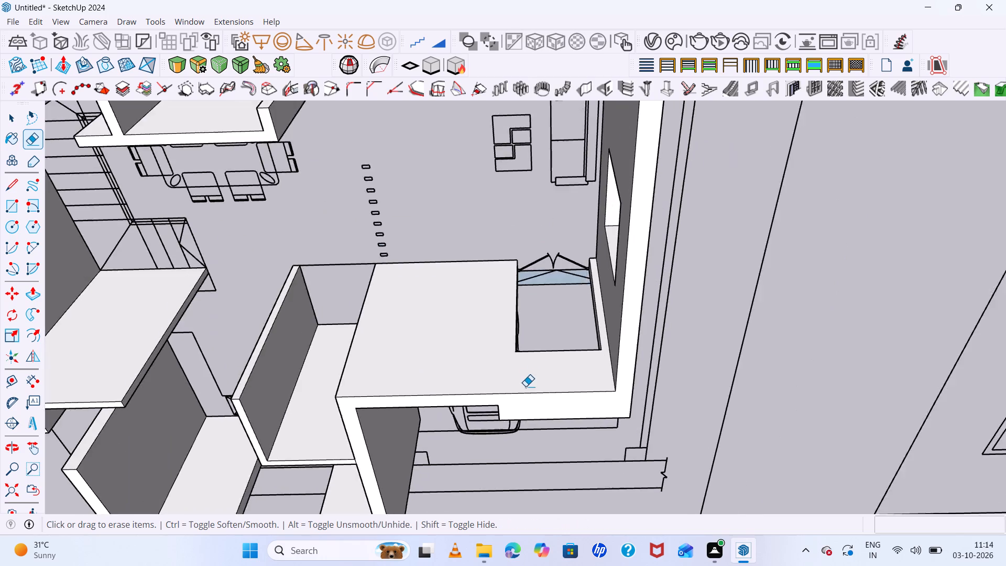
{"action": "scroll", "coordinate": [526, 386], "scroll_direction": "down", "scroll_amount": 8}
{"action": "middle_click_drag", "start_coordinate": [564, 432], "coordinate": [577, 107]}
{"action": "middle_click_drag", "start_coordinate": [610, 366], "coordinate": [574, 131]}
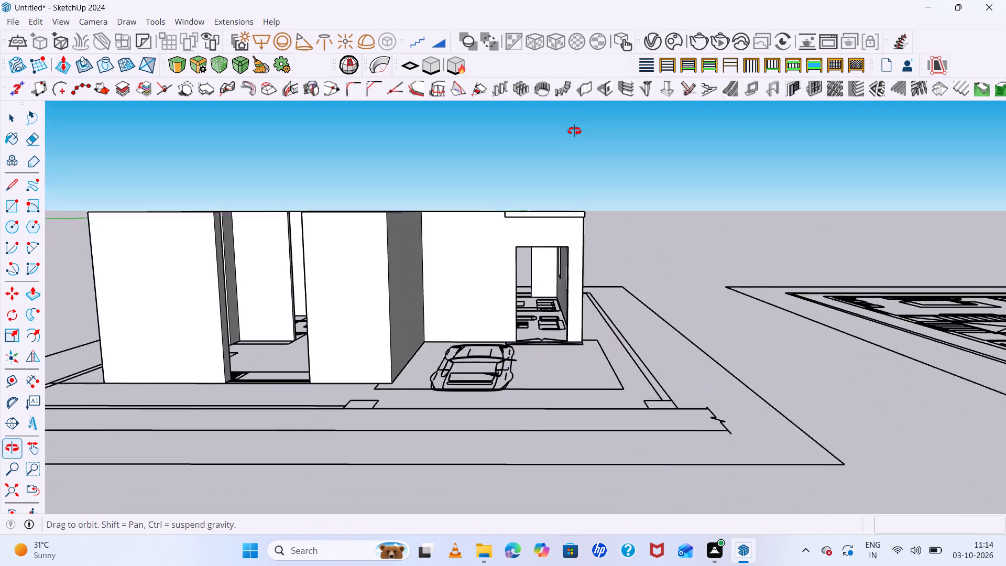
{"action": "middle_click_drag", "start_coordinate": [574, 131], "coordinate": [738, 222]}
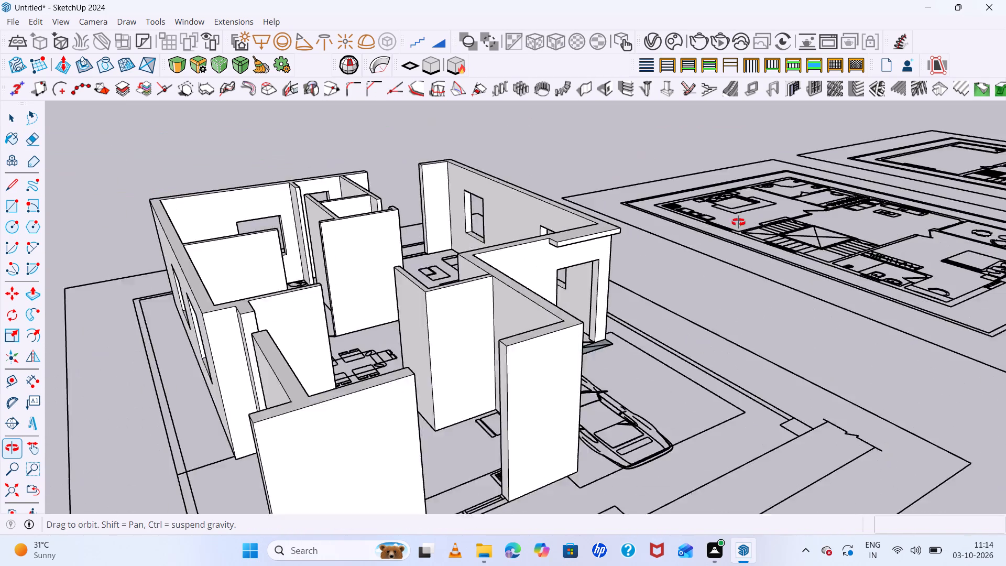
{"action": "middle_click_drag", "start_coordinate": [738, 222], "coordinate": [671, 318]}
{"action": "scroll", "coordinate": [607, 364], "scroll_direction": "up", "scroll_amount": 6}
{"action": "key", "text": "space"}
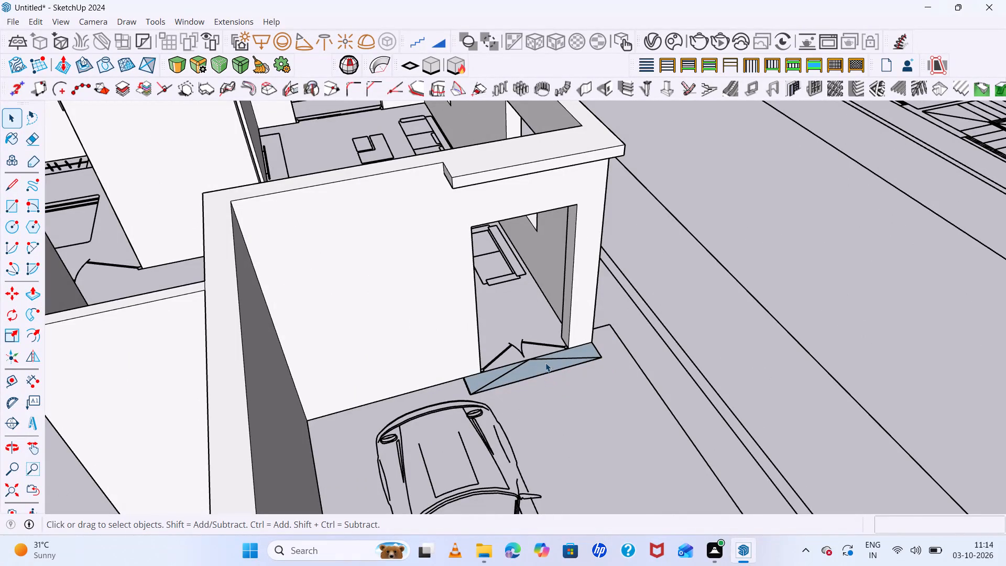
{"action": "scroll", "coordinate": [560, 347], "scroll_direction": "down", "scroll_amount": 10}
{"action": "middle_click_drag", "start_coordinate": [545, 354], "coordinate": [509, 390]}
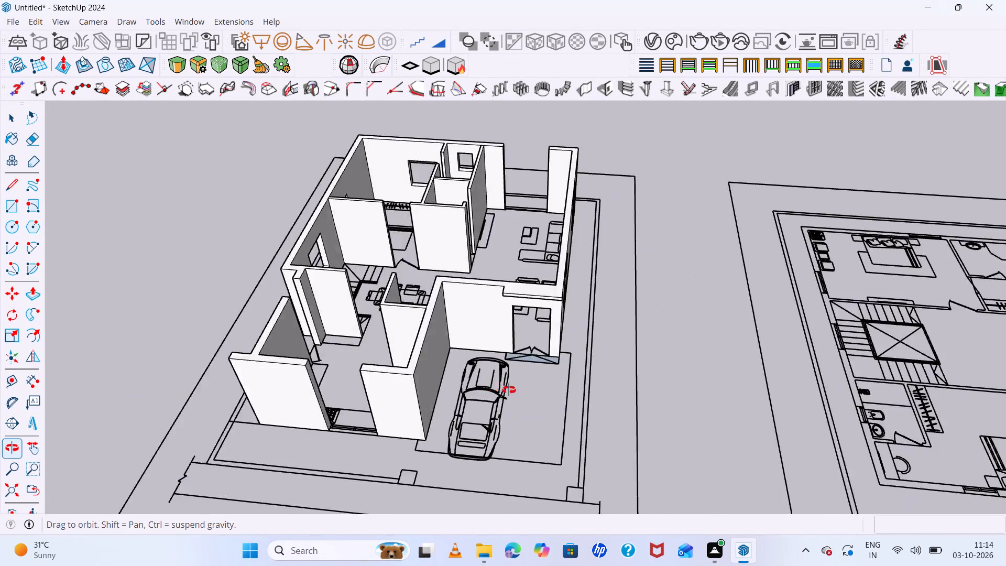
{"action": "middle_click_drag", "start_coordinate": [509, 390], "coordinate": [508, 270]}
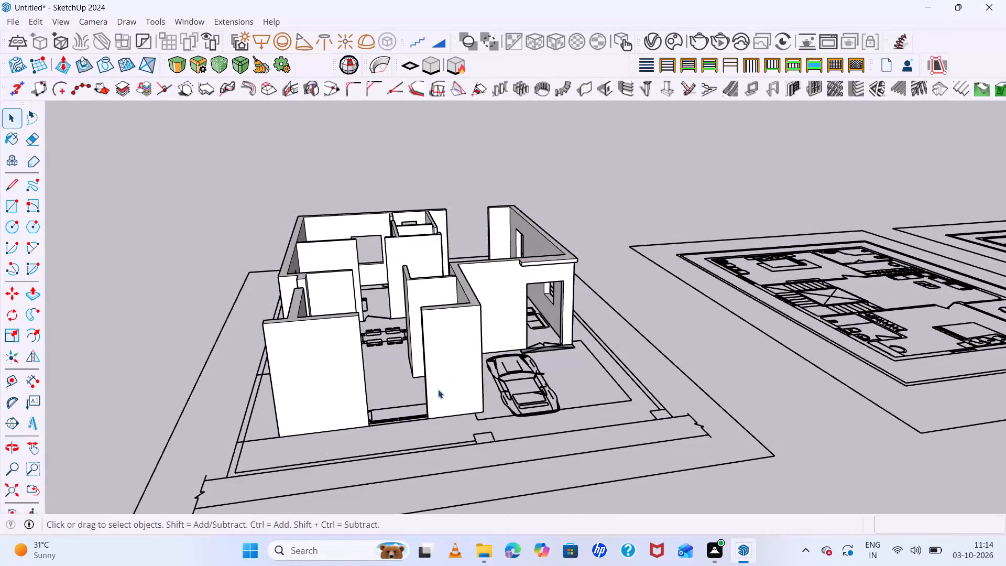
{"action": "scroll", "coordinate": [374, 449], "scroll_direction": "up", "scroll_amount": 8}
{"action": "scroll", "coordinate": [410, 413], "scroll_direction": "down", "scroll_amount": 7}
{"action": "scroll", "coordinate": [593, 377], "scroll_direction": "down", "scroll_amount": 6}
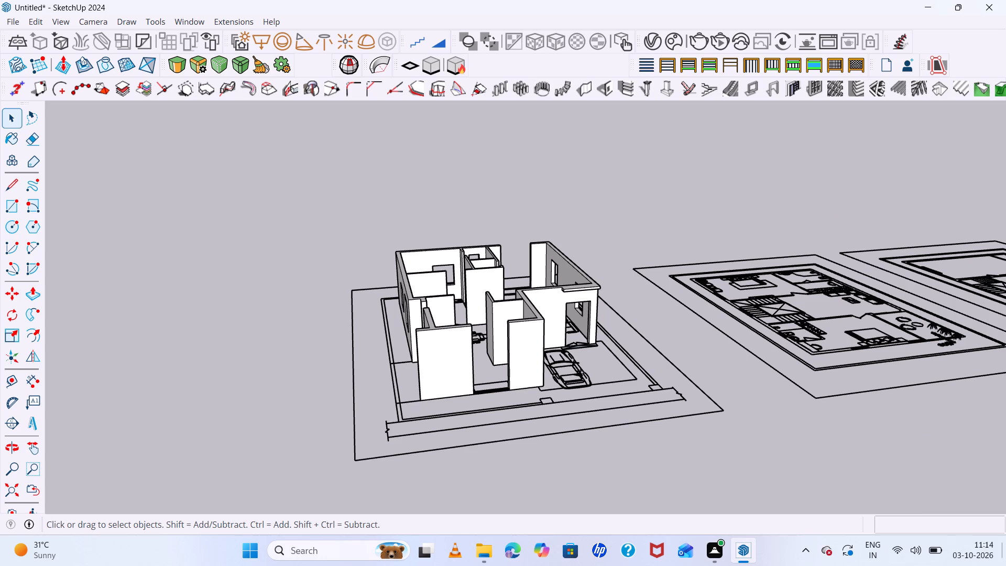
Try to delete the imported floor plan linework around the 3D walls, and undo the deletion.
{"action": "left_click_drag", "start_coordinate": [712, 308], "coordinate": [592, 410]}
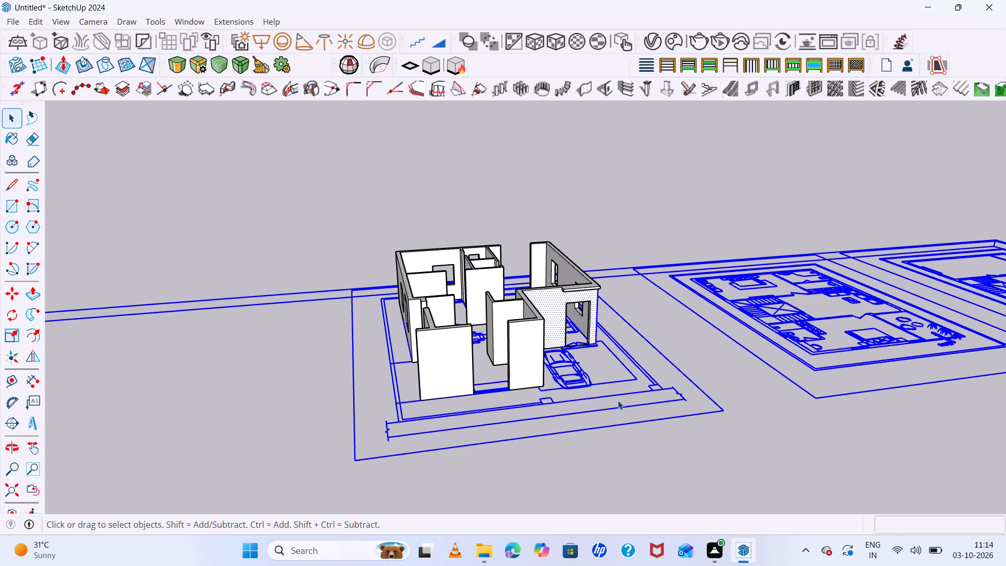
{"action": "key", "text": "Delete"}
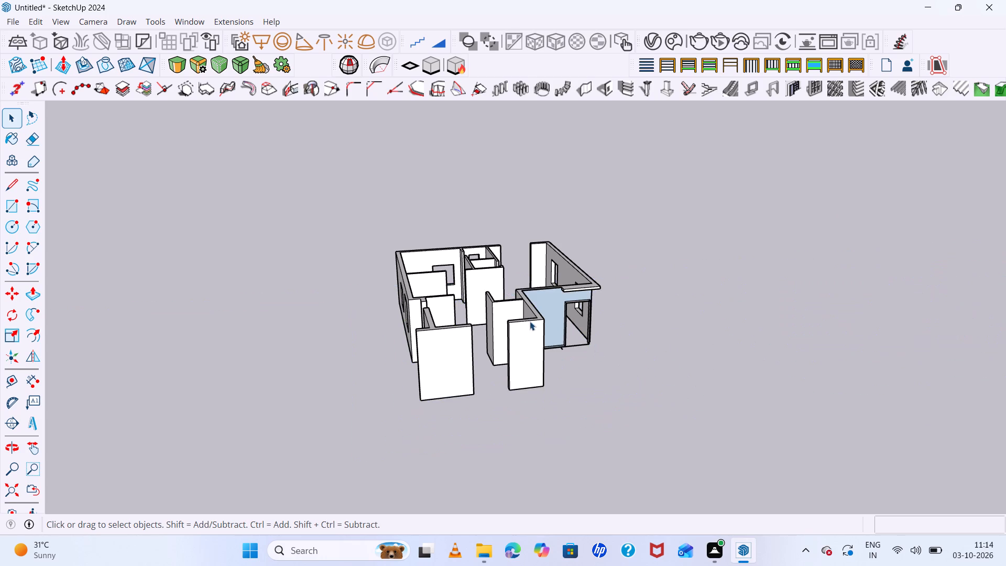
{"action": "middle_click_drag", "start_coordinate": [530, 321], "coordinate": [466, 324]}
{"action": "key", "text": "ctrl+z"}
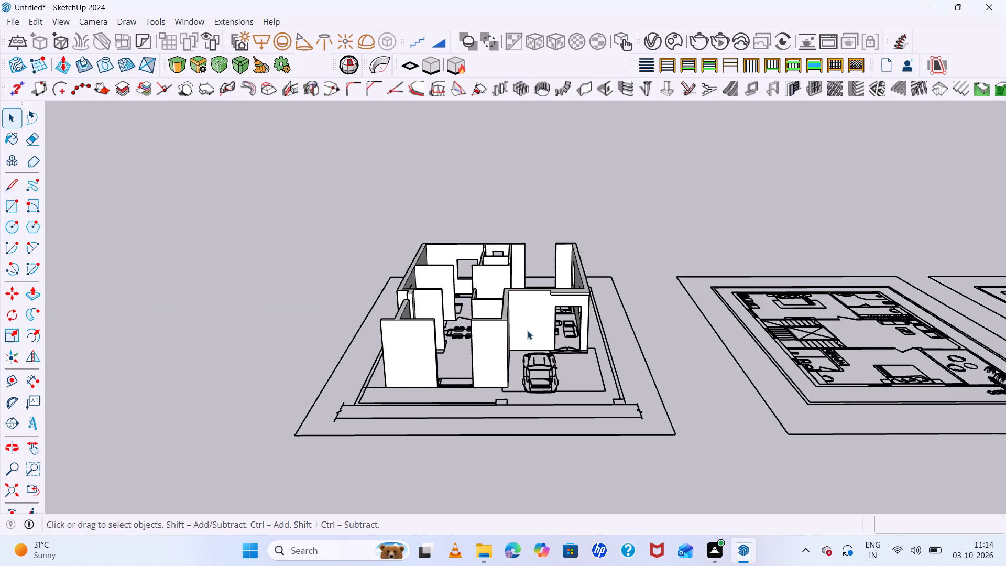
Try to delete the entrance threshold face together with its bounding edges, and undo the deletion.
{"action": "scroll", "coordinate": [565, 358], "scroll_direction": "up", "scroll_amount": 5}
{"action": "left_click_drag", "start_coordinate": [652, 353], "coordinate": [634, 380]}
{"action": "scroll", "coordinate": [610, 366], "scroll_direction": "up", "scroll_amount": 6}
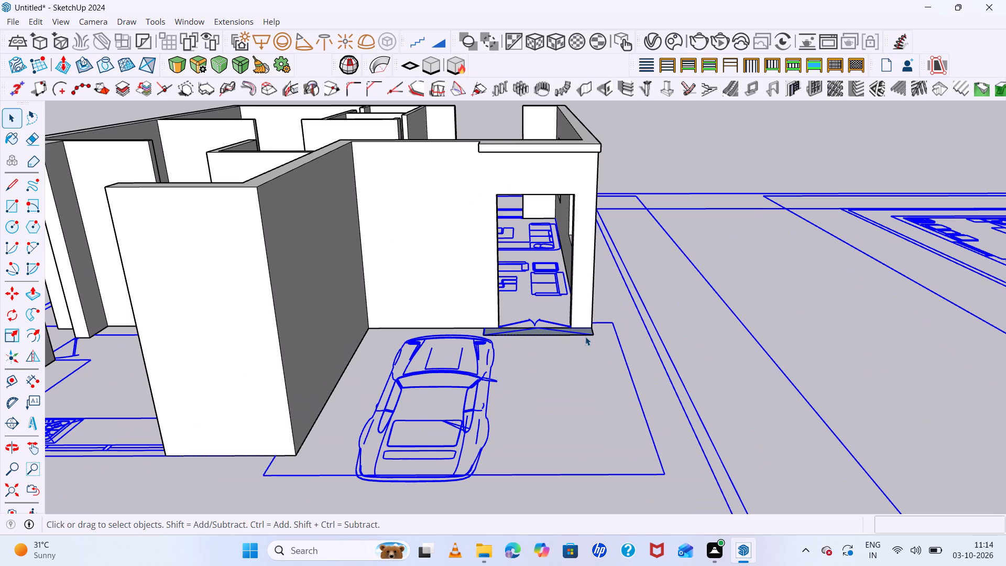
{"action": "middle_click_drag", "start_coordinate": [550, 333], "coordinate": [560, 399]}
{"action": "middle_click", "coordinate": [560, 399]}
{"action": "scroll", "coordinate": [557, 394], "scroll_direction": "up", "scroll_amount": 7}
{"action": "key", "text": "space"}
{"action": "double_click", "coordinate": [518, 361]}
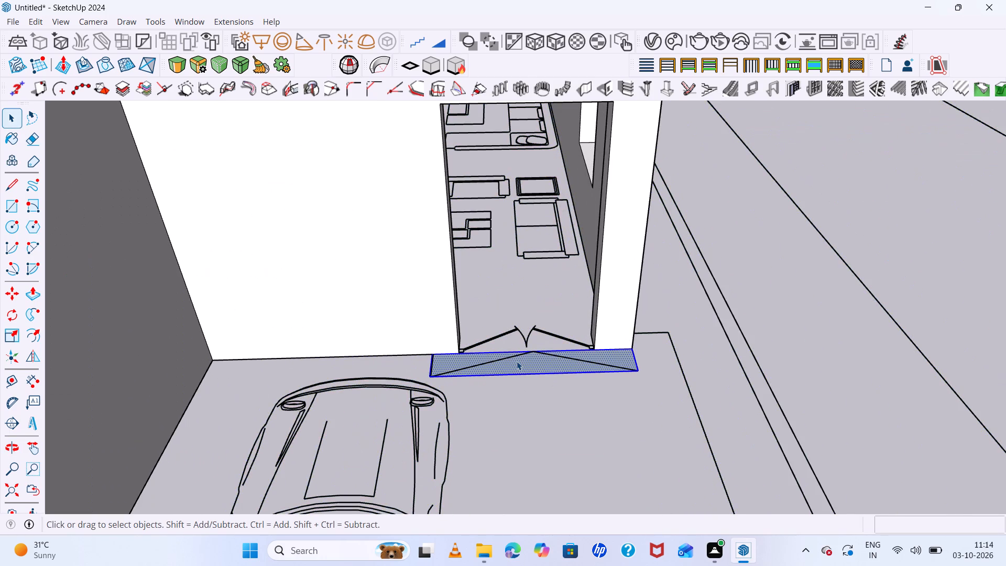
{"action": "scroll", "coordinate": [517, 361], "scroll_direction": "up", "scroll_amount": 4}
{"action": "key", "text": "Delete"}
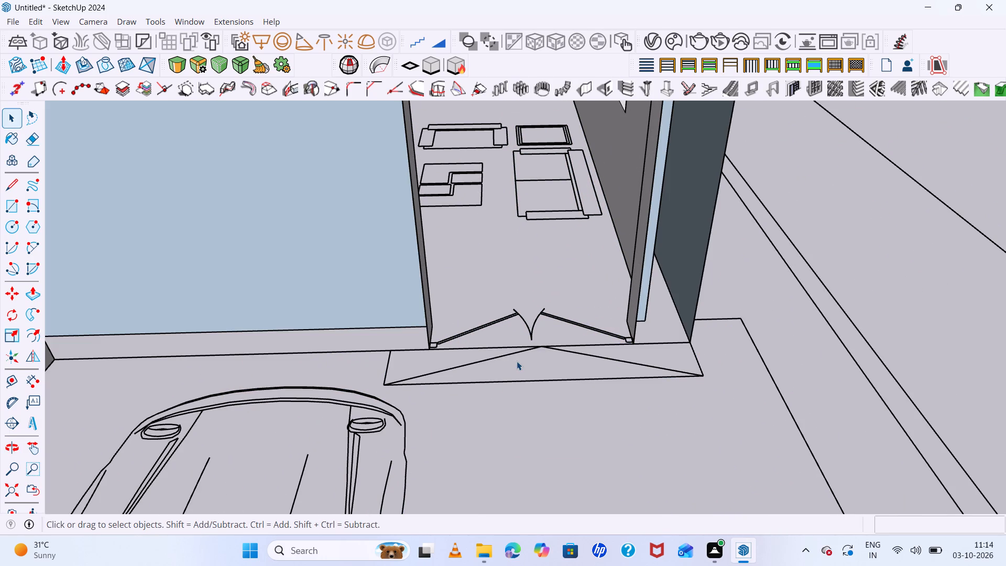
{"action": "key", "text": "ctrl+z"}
Cut only the blue threshold face from the ground in front of the entrance door.
{"action": "scroll", "coordinate": [450, 357], "scroll_direction": "up", "scroll_amount": 5}
{"action": "scroll", "coordinate": [339, 356], "scroll_direction": "up", "scroll_amount": 5}
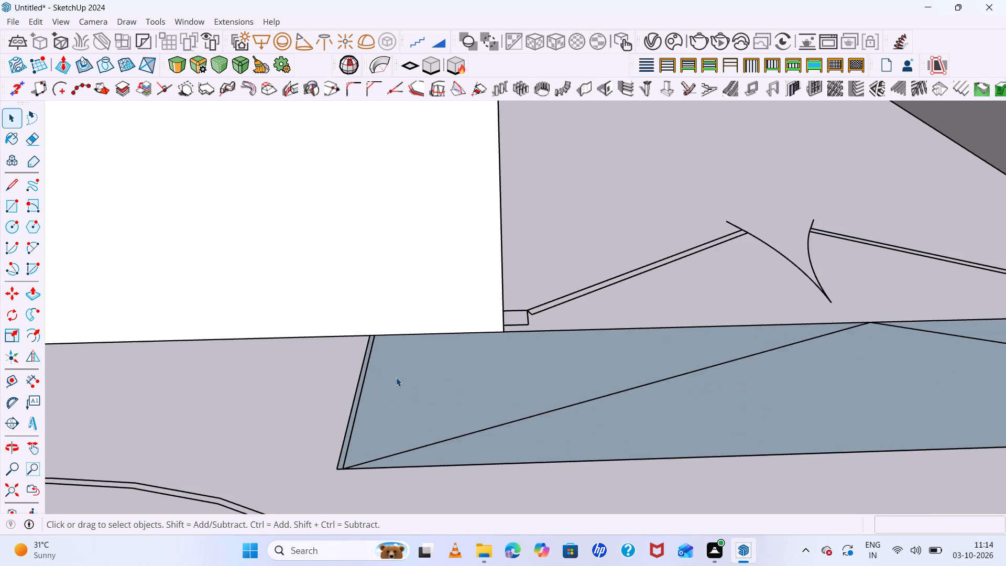
{"action": "middle_click_drag", "start_coordinate": [396, 377], "coordinate": [402, 401]}
{"action": "left_click", "coordinate": [402, 402]}
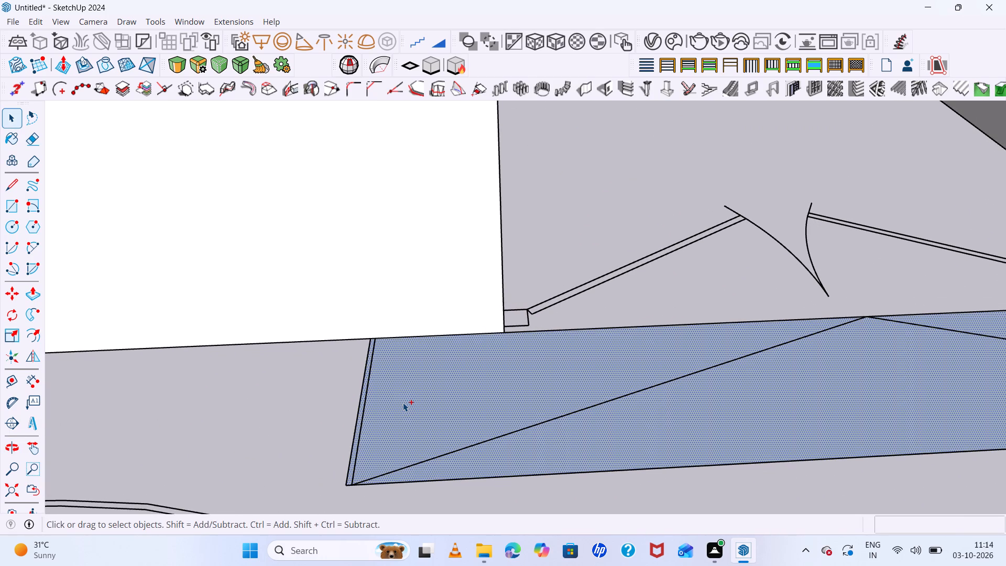
{"action": "key", "text": "ctrl+x"}
Move the imported floor plan linework about 40' 2 3/8" sideways, clear of the 3D walls, and deselect it.
{"action": "scroll", "coordinate": [401, 404], "scroll_direction": "down", "scroll_amount": 20}
{"action": "scroll", "coordinate": [401, 404], "scroll_direction": "down", "scroll_amount": 8}
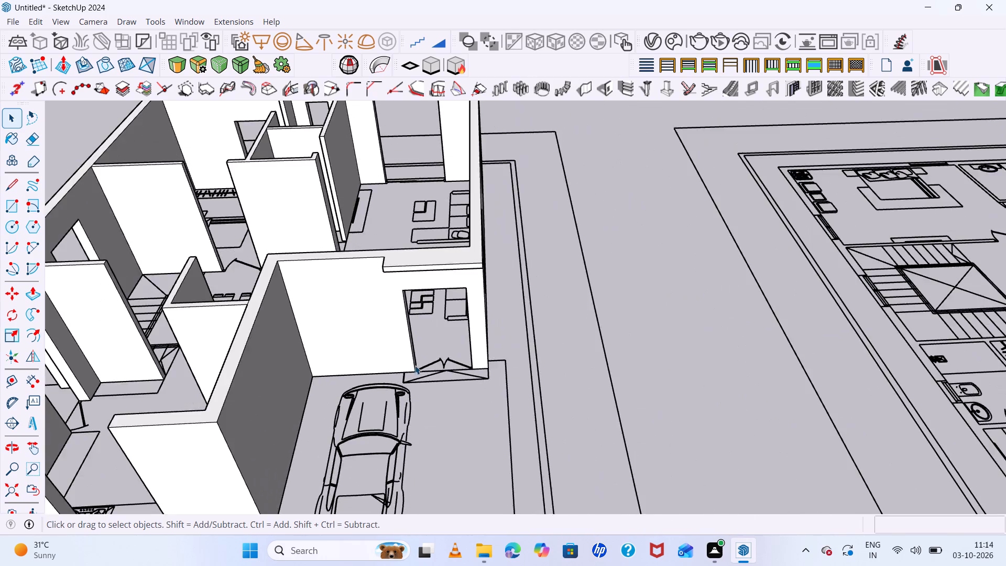
{"action": "scroll", "coordinate": [415, 365], "scroll_direction": "down", "scroll_amount": 5}
{"action": "middle_click_drag", "start_coordinate": [456, 418], "coordinate": [498, 507]}
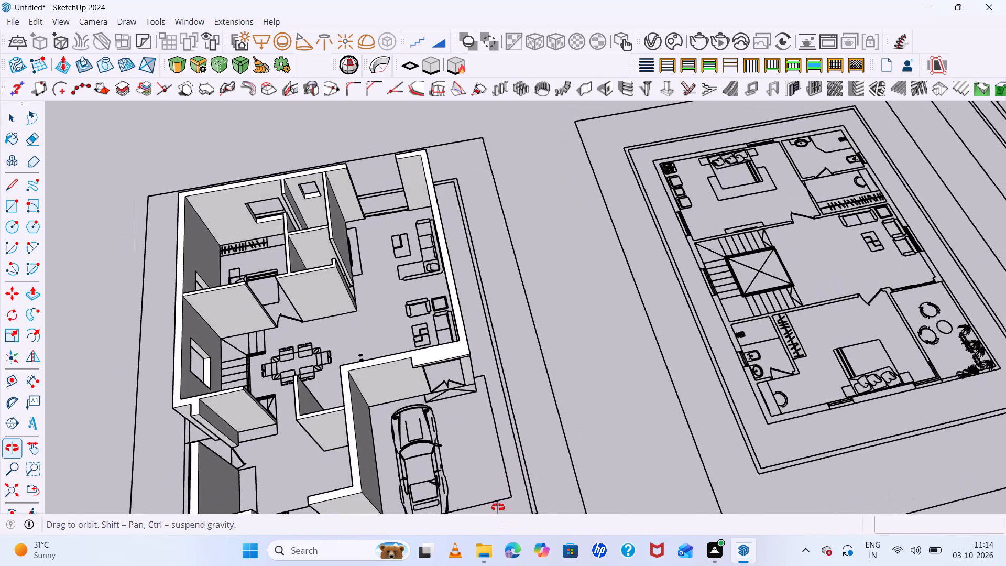
{"action": "middle_click_drag", "start_coordinate": [498, 507], "coordinate": [470, 437]}
{"action": "left_click_drag", "start_coordinate": [587, 367], "coordinate": [477, 444]}
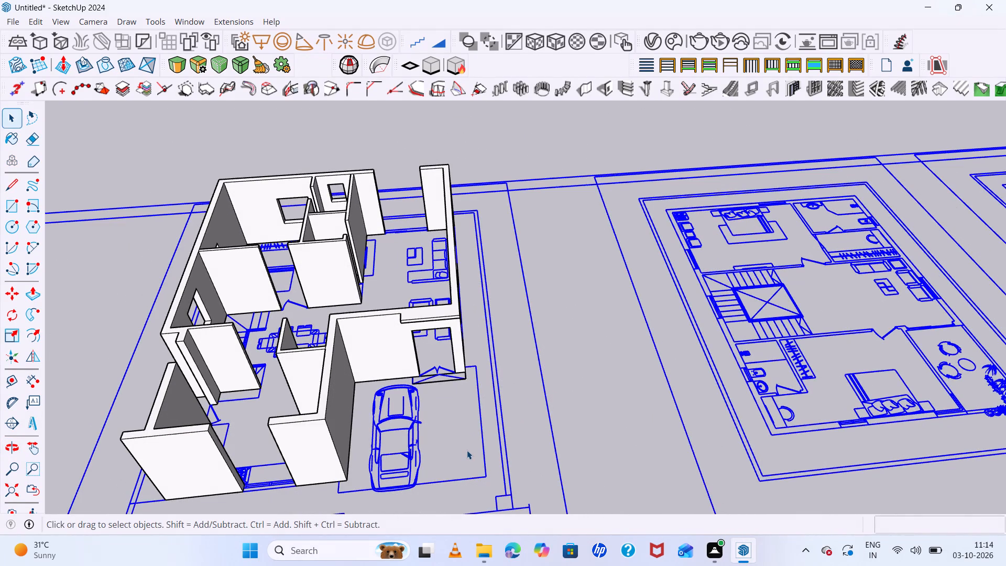
{"action": "key", "text": "m"}
{"action": "left_click_drag", "start_coordinate": [469, 453], "coordinate": [583, 454]}
{"action": "scroll", "coordinate": [805, 426], "scroll_direction": "down", "scroll_amount": 7}
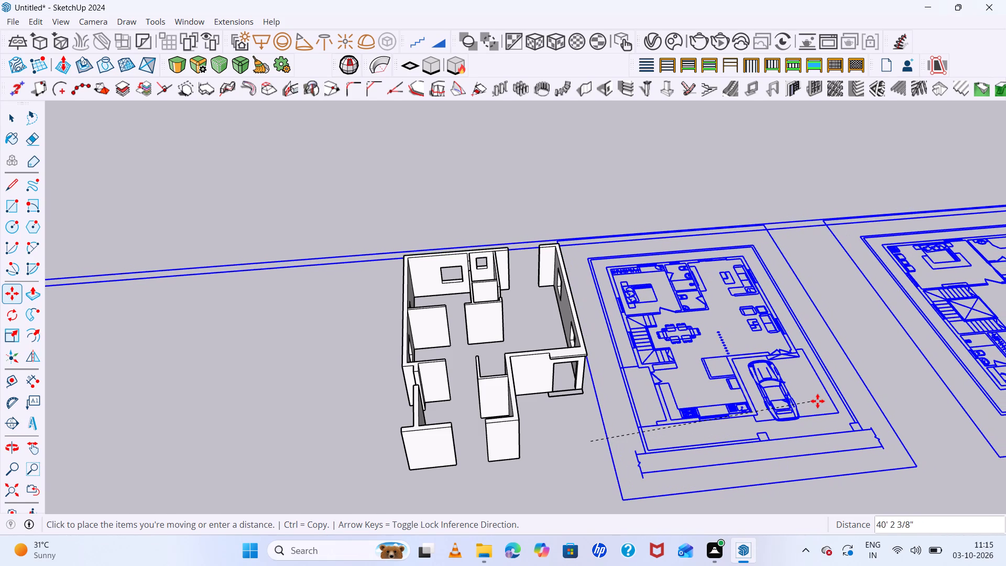
{"action": "left_click", "coordinate": [817, 401]}
{"action": "scroll", "coordinate": [616, 371], "scroll_direction": "up", "scroll_amount": 5}
{"action": "scroll", "coordinate": [596, 328], "scroll_direction": "down", "scroll_amount": 7}
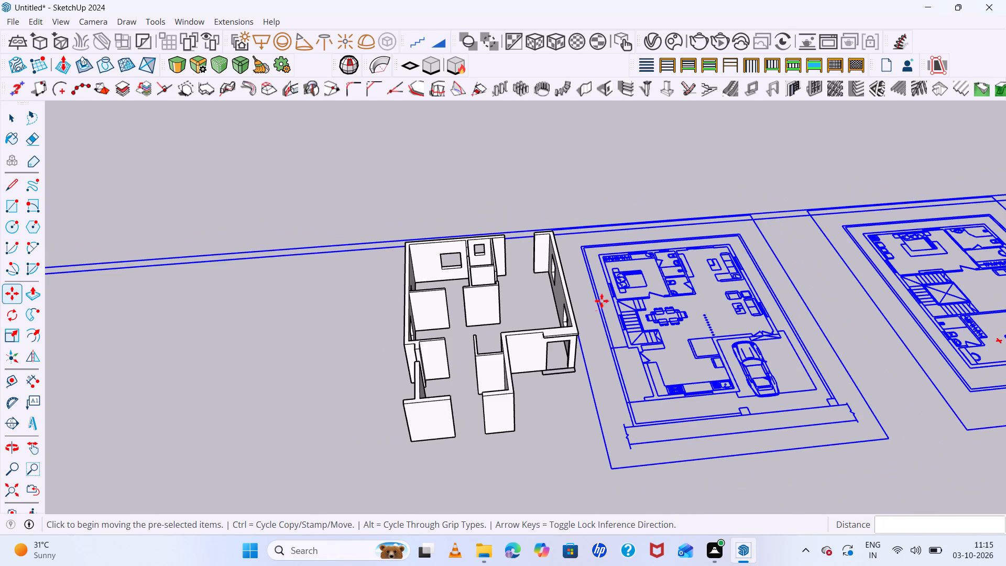
{"action": "key", "text": "space"}
{"action": "left_click", "coordinate": [655, 186]}
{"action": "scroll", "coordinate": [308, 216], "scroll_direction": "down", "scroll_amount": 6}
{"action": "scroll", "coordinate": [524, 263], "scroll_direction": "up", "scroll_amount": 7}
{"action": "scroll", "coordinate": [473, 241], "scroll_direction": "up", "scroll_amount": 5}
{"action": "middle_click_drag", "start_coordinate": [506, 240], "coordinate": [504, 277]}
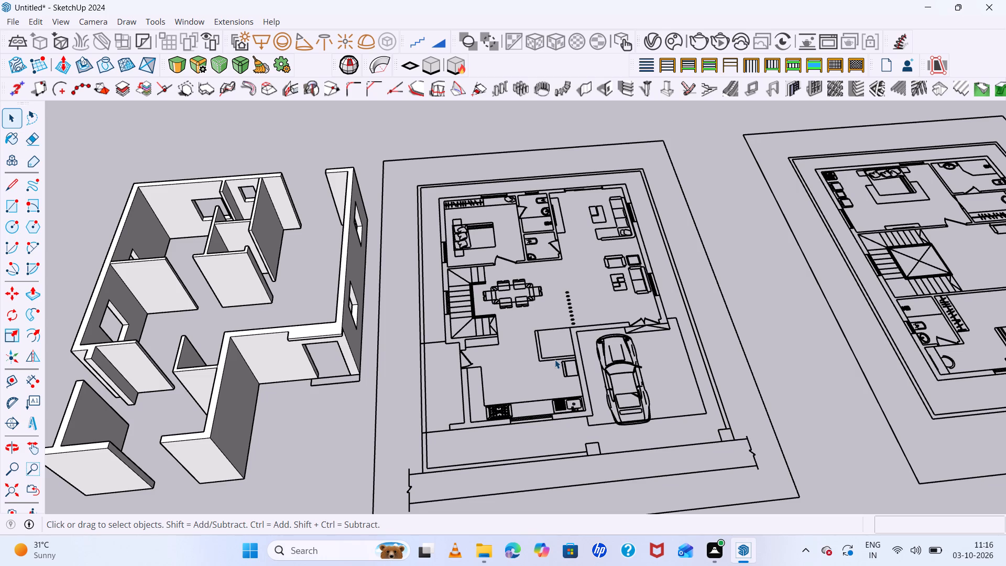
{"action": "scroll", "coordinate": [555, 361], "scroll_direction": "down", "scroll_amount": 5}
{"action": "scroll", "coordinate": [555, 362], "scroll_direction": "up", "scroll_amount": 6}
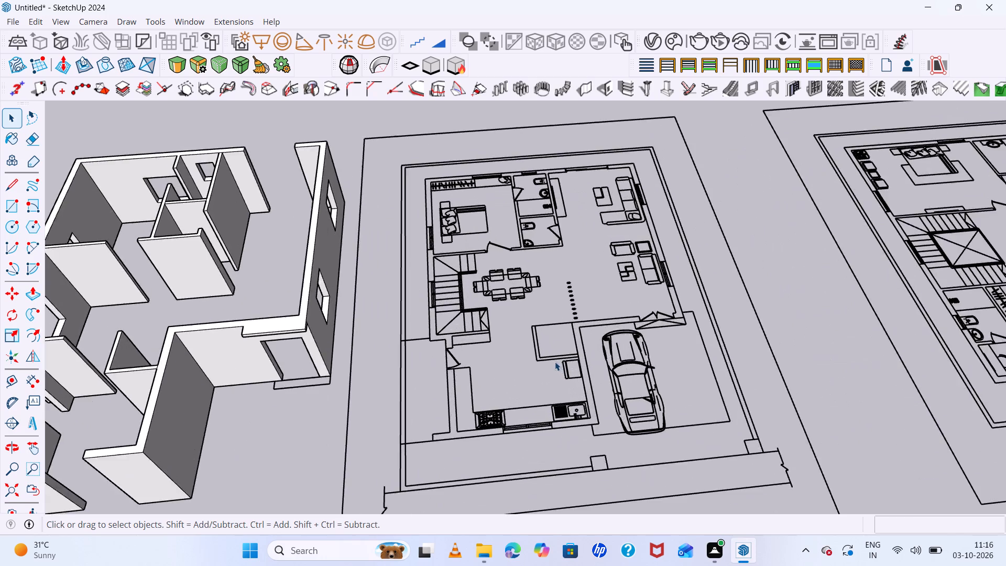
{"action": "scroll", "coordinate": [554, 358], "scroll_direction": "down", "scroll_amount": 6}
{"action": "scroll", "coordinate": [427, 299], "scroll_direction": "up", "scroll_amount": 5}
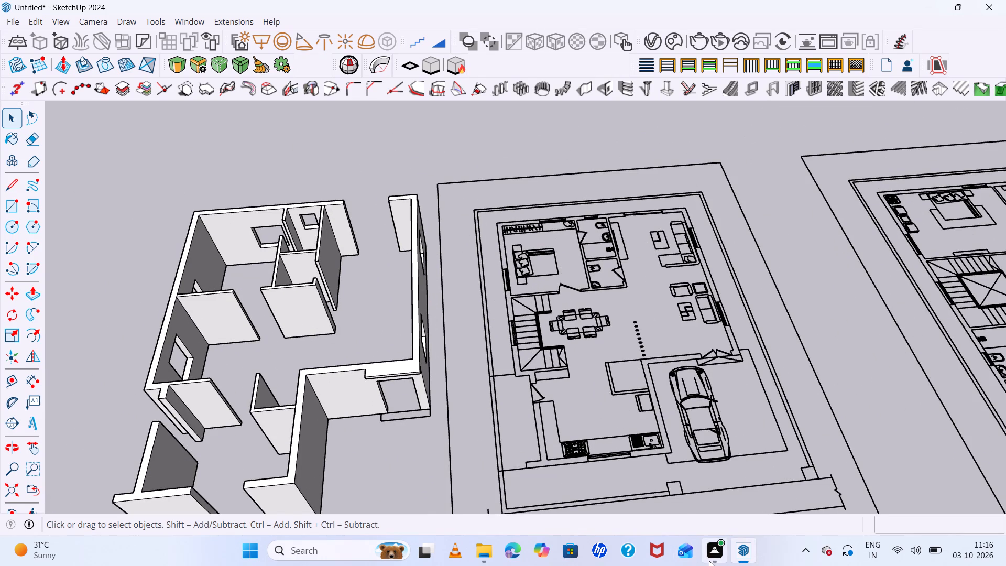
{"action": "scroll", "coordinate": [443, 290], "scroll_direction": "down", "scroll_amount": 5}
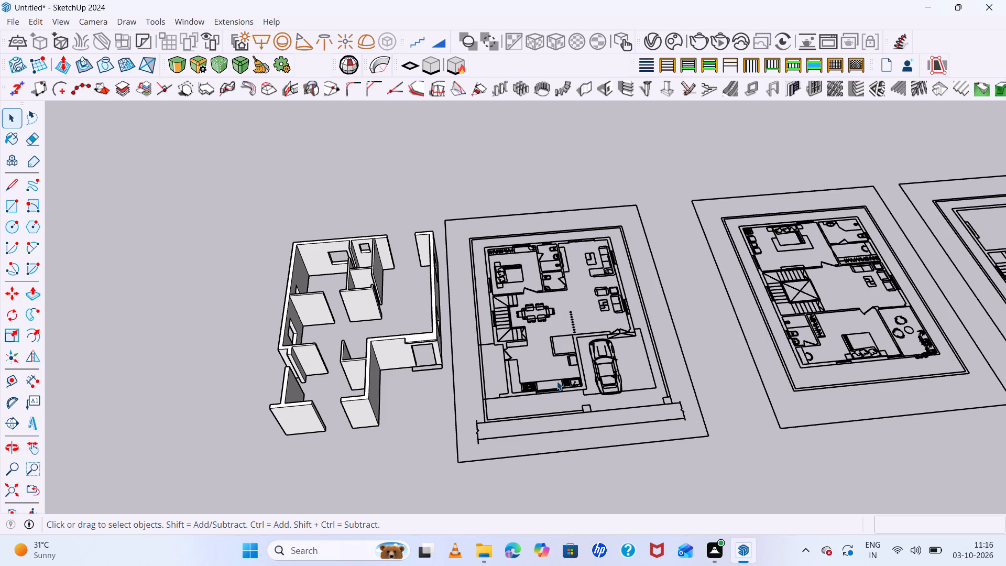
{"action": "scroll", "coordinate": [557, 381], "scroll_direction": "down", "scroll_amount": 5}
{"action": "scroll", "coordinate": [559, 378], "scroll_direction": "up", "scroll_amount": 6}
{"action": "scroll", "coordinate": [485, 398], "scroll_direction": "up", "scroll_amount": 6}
Delete the three leftover threshold edges on the ground in front of the entrance: the front edge and both short sides.
{"action": "middle_click_drag", "start_coordinate": [468, 386], "coordinate": [639, 364]}
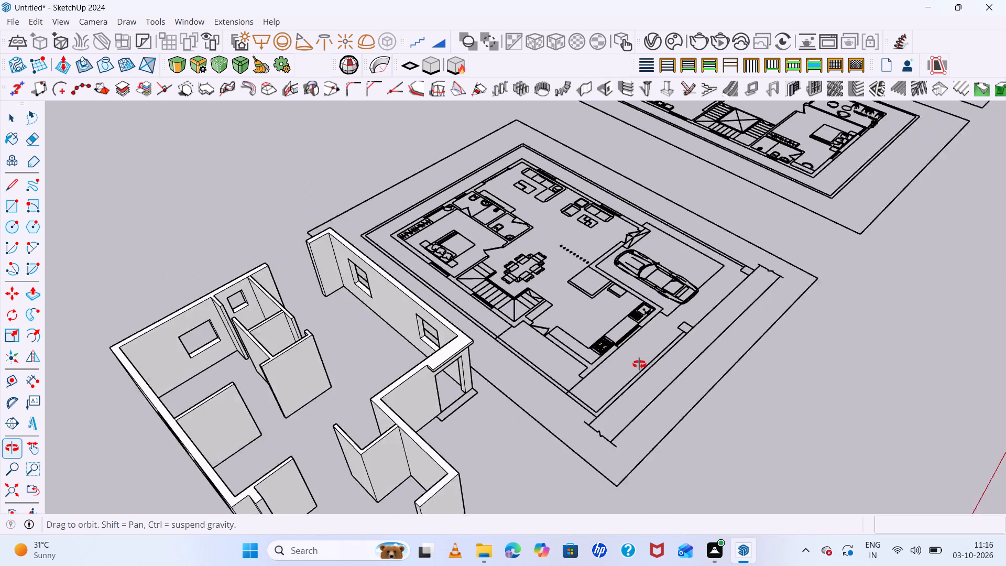
{"action": "middle_click_drag", "start_coordinate": [639, 364], "coordinate": [522, 374]}
{"action": "middle_click", "coordinate": [518, 374]}
{"action": "middle_click_drag", "start_coordinate": [511, 374], "coordinate": [494, 375]}
{"action": "scroll", "coordinate": [413, 366], "scroll_direction": "up", "scroll_amount": 13}
{"action": "left_click", "coordinate": [435, 371]}
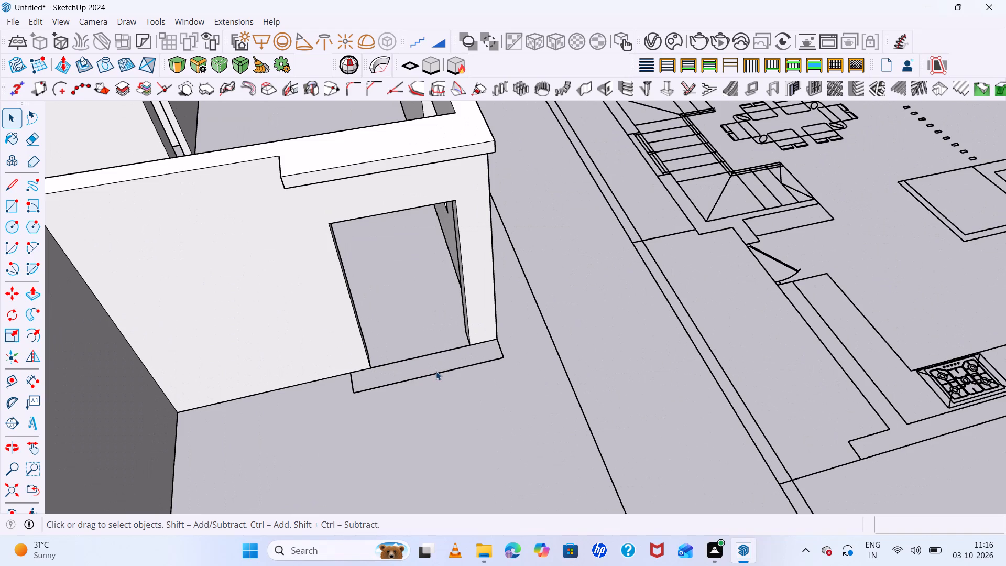
{"action": "left_click", "coordinate": [427, 374]}
{"action": "scroll", "coordinate": [427, 374], "scroll_direction": "up", "scroll_amount": 5}
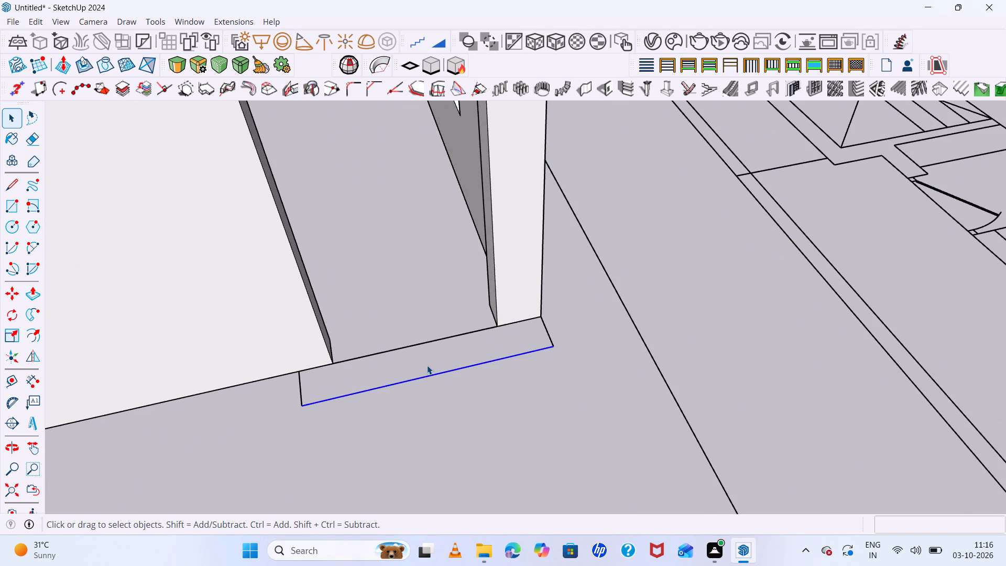
{"action": "key", "text": "Delete"}
{"action": "left_click_drag", "start_coordinate": [563, 339], "coordinate": [530, 343]}
{"action": "key", "text": "Delete"}
{"action": "left_click_drag", "start_coordinate": [321, 392], "coordinate": [262, 408]}
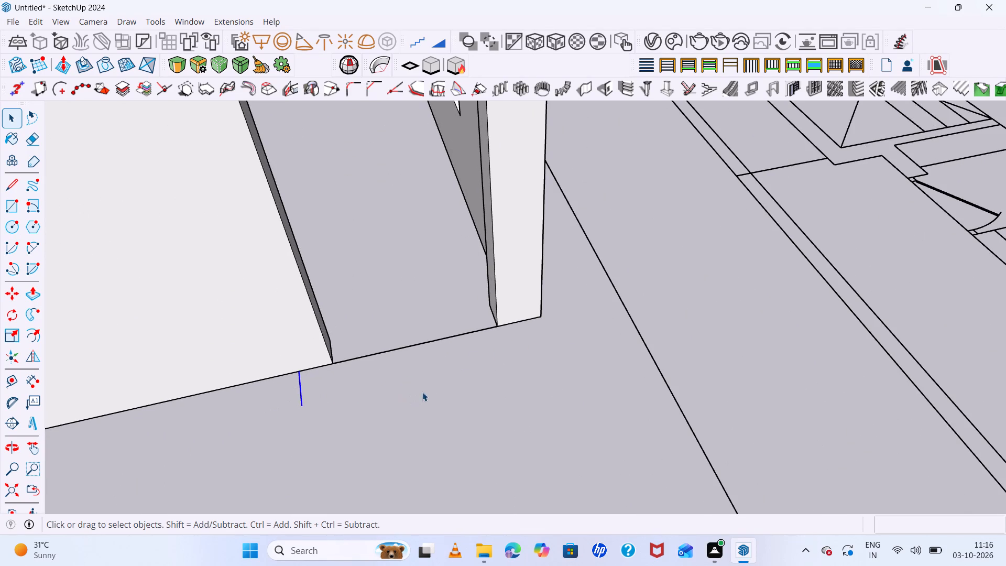
{"action": "key", "text": "Delete"}
{"action": "scroll", "coordinate": [434, 371], "scroll_direction": "down", "scroll_amount": 8}
{"action": "scroll", "coordinate": [432, 367], "scroll_direction": "up", "scroll_amount": 3}
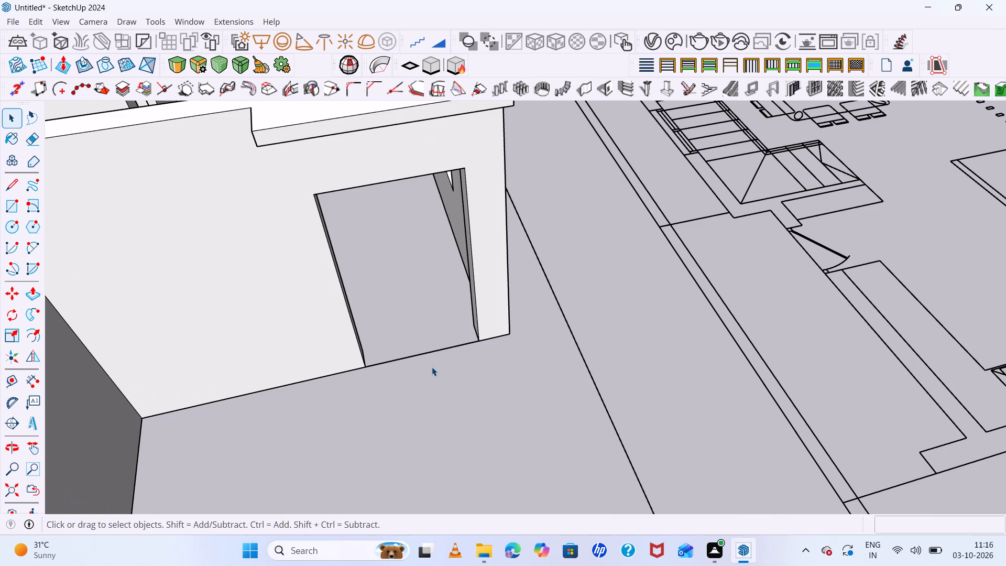
Erase the leftover threshold edge running across the bottom of the entrance doorway.
{"action": "key", "text": "e"}
{"action": "left_click_drag", "start_coordinate": [418, 351], "coordinate": [420, 375]}
Erase the seam lines crossing the underside of the first long outer wall with windows.
{"action": "scroll", "coordinate": [424, 380], "scroll_direction": "down", "scroll_amount": 20}
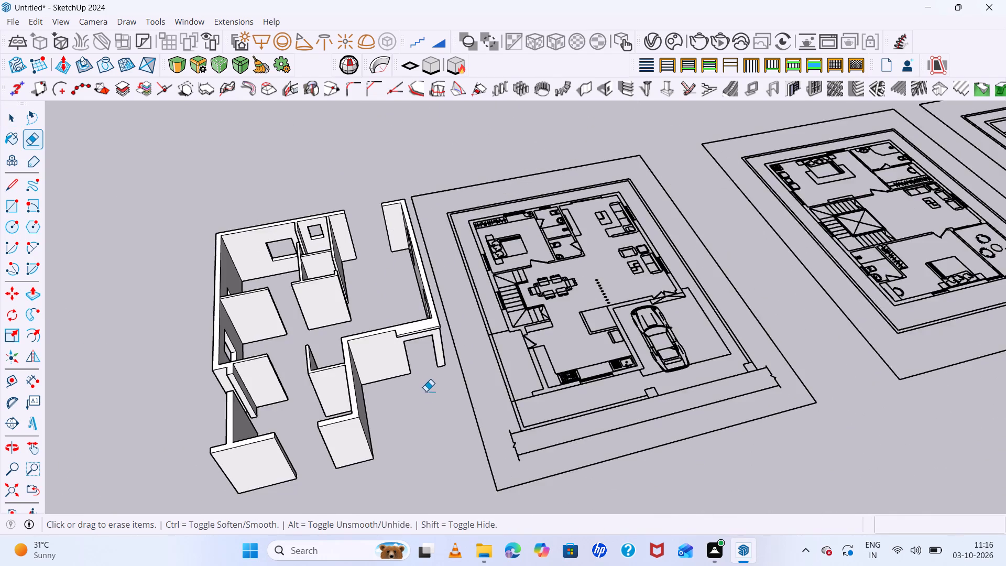
{"action": "middle_click_drag", "start_coordinate": [434, 411], "coordinate": [244, 89]}
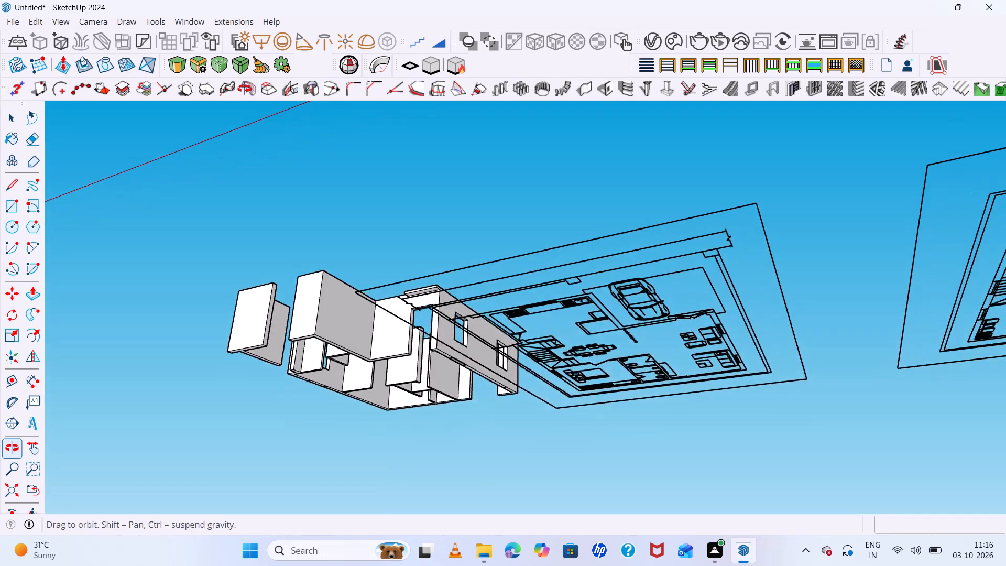
{"action": "middle_click_drag", "start_coordinate": [244, 89], "coordinate": [640, 76]}
{"action": "scroll", "coordinate": [260, 162], "scroll_direction": "up", "scroll_amount": 10}
{"action": "middle_click_drag", "start_coordinate": [319, 176], "coordinate": [330, 137]}
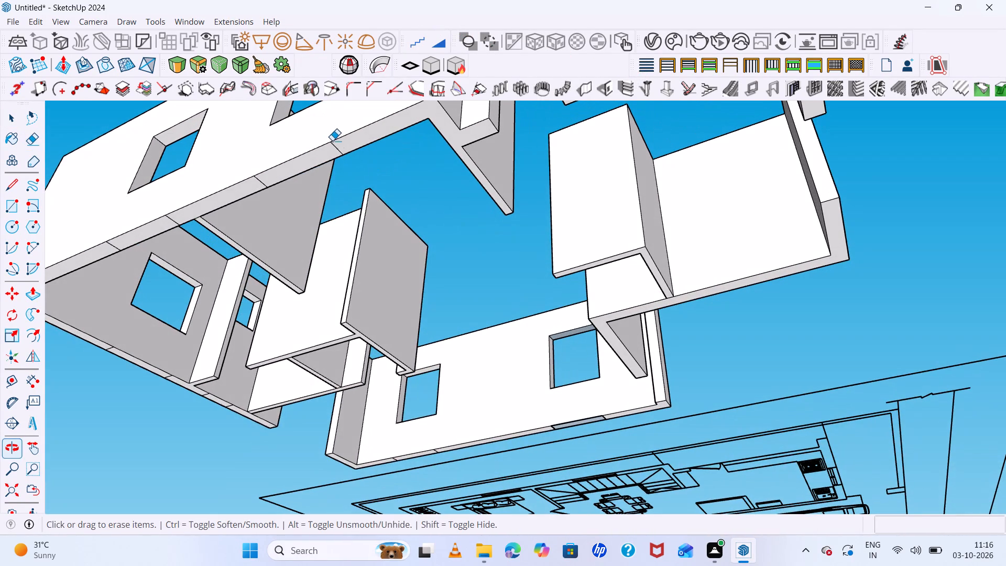
{"action": "left_click", "coordinate": [334, 147]}
{"action": "left_click_drag", "start_coordinate": [261, 180], "coordinate": [255, 184]}
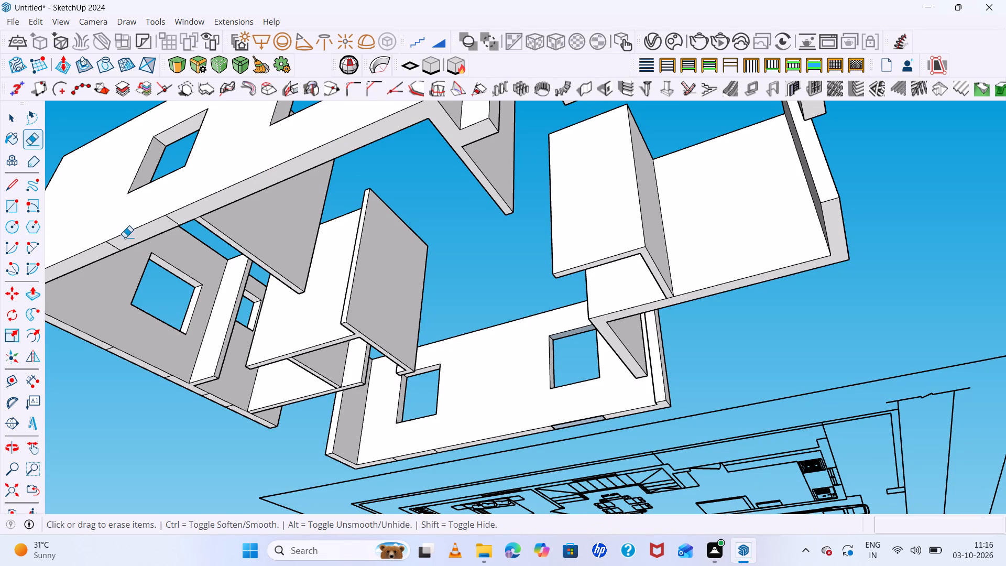
{"action": "left_click_drag", "start_coordinate": [182, 220], "coordinate": [151, 224]}
{"action": "left_click", "coordinate": [151, 224]}
{"action": "left_click_drag", "start_coordinate": [121, 243], "coordinate": [104, 250]}
Erase the seam lines crossing the underside of the adjoining outer wall at the rear of the house.
{"action": "scroll", "coordinate": [283, 439], "scroll_direction": "down", "scroll_amount": 5}
{"action": "middle_click_drag", "start_coordinate": [371, 454], "coordinate": [575, 438]}
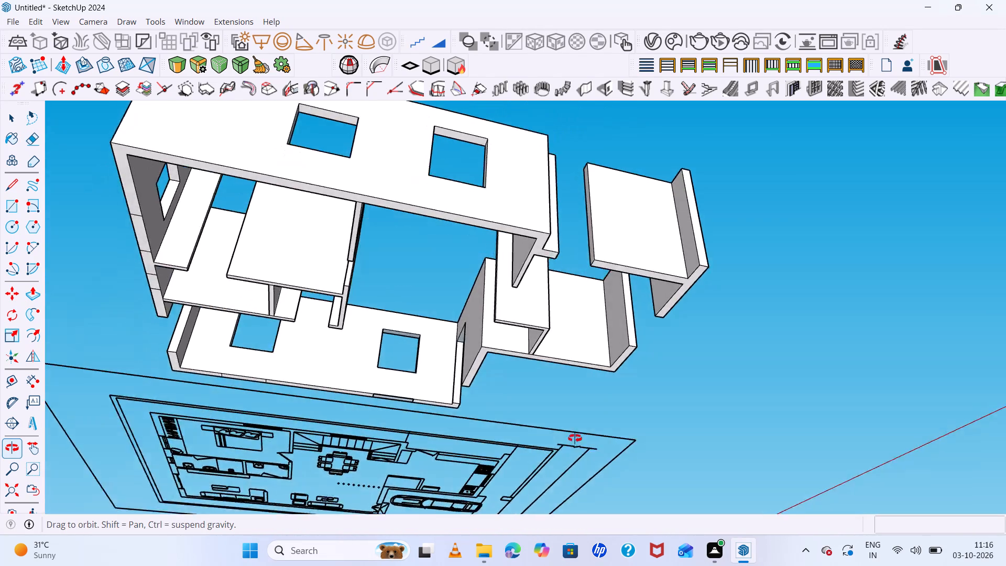
{"action": "middle_click_drag", "start_coordinate": [575, 438], "coordinate": [816, 489]}
{"action": "scroll", "coordinate": [564, 190], "scroll_direction": "up", "scroll_amount": 4}
{"action": "left_click_drag", "start_coordinate": [593, 121], "coordinate": [573, 125]}
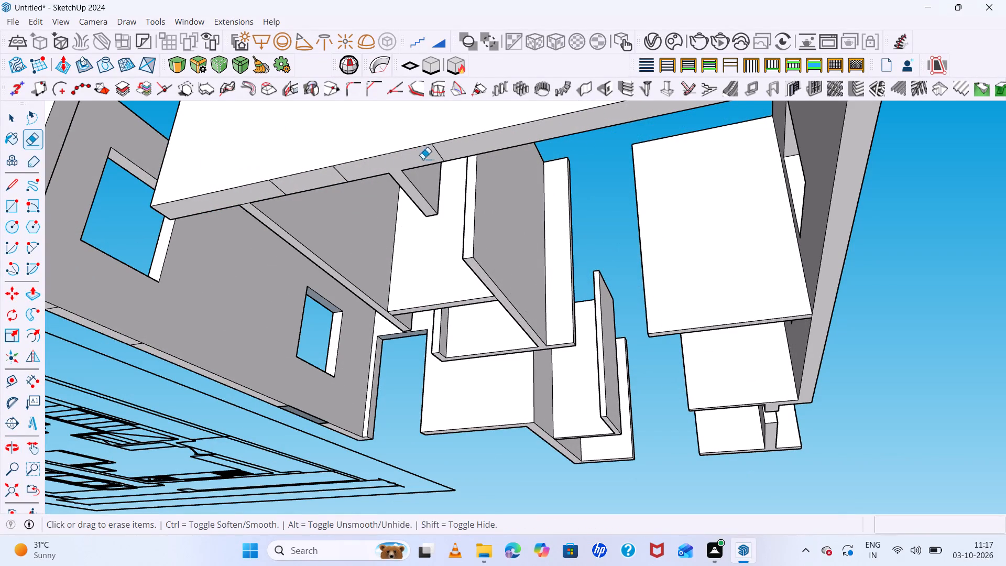
{"action": "left_click", "coordinate": [436, 155]}
{"action": "left_click", "coordinate": [333, 175]}
{"action": "left_click_drag", "start_coordinate": [345, 173], "coordinate": [327, 176]}
{"action": "left_click", "coordinate": [277, 186]}
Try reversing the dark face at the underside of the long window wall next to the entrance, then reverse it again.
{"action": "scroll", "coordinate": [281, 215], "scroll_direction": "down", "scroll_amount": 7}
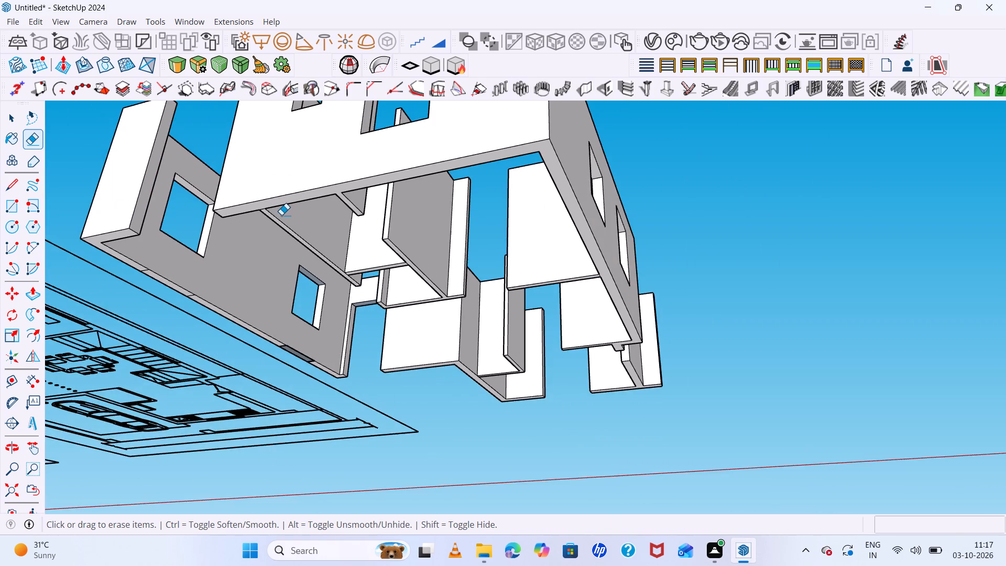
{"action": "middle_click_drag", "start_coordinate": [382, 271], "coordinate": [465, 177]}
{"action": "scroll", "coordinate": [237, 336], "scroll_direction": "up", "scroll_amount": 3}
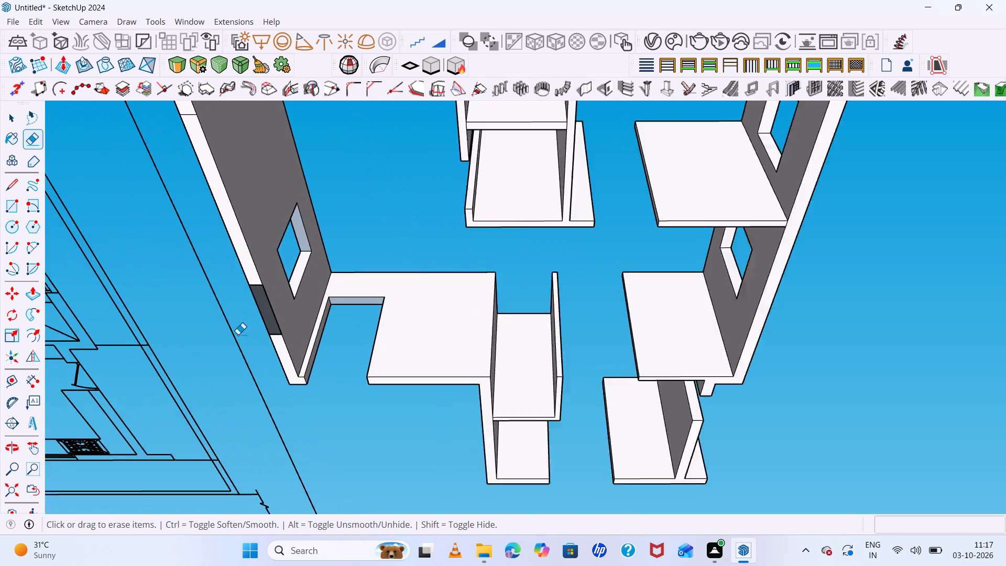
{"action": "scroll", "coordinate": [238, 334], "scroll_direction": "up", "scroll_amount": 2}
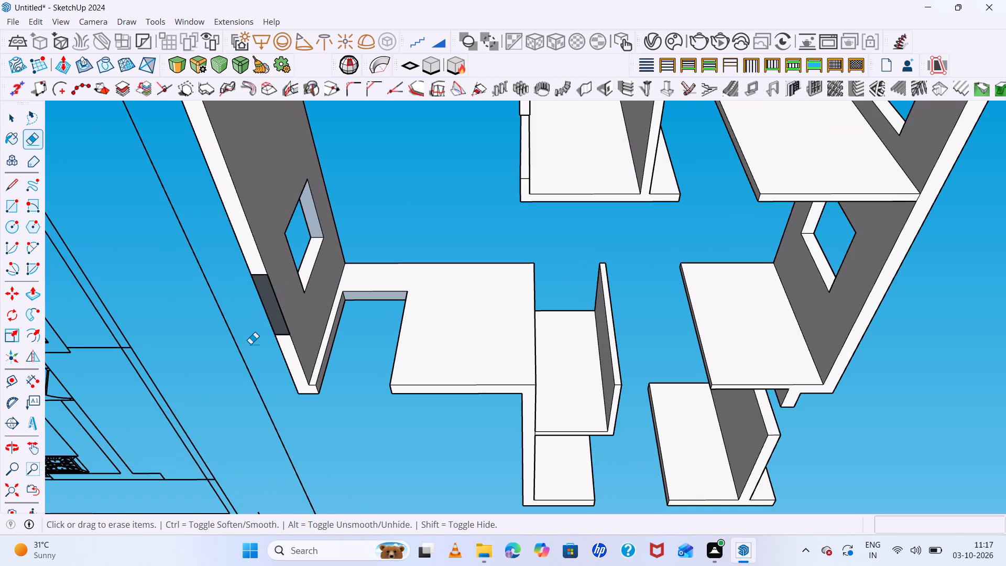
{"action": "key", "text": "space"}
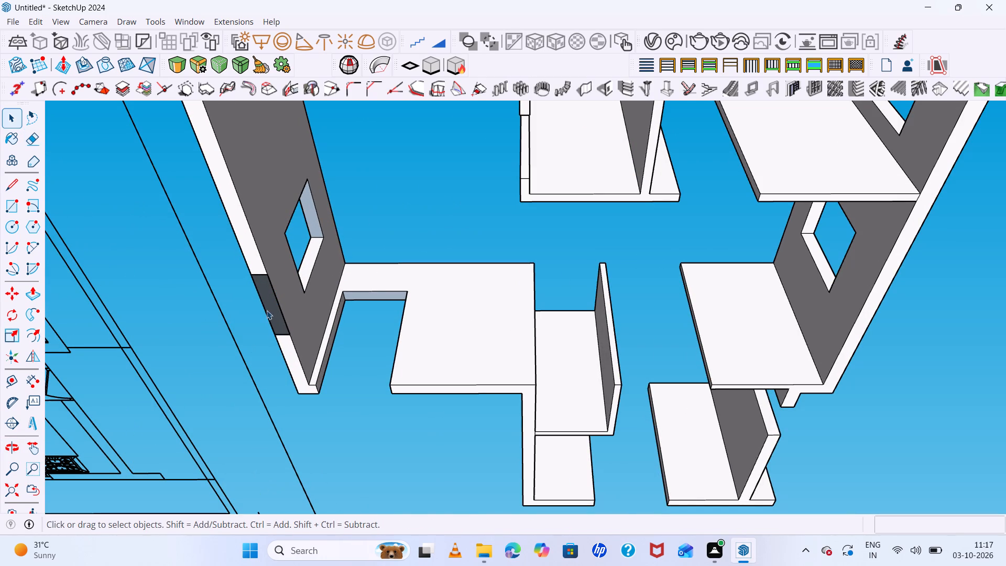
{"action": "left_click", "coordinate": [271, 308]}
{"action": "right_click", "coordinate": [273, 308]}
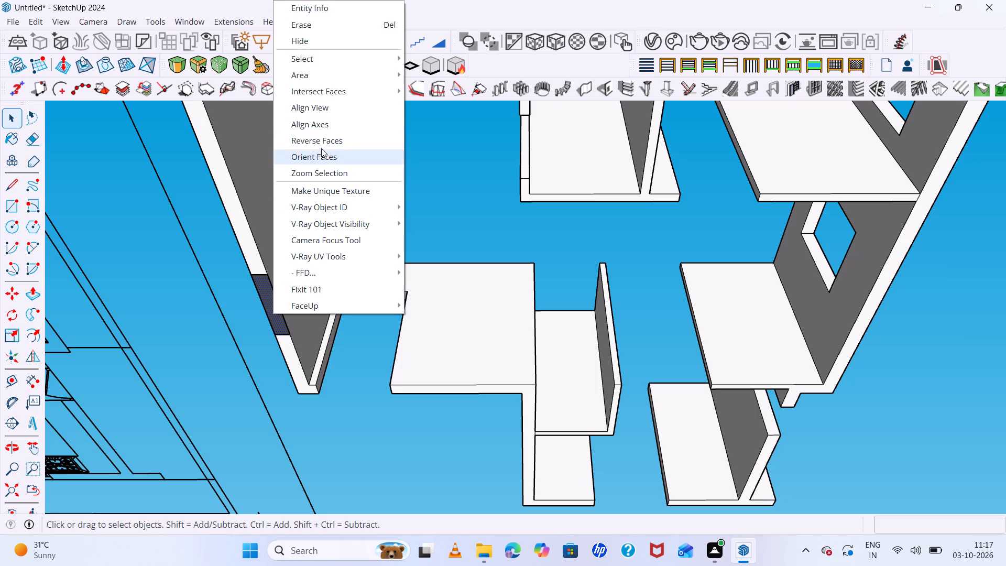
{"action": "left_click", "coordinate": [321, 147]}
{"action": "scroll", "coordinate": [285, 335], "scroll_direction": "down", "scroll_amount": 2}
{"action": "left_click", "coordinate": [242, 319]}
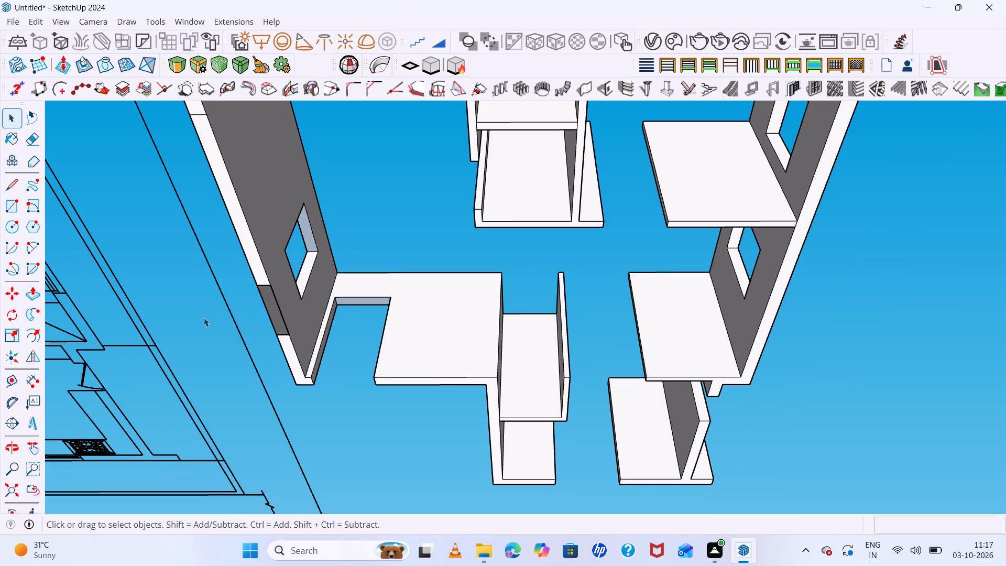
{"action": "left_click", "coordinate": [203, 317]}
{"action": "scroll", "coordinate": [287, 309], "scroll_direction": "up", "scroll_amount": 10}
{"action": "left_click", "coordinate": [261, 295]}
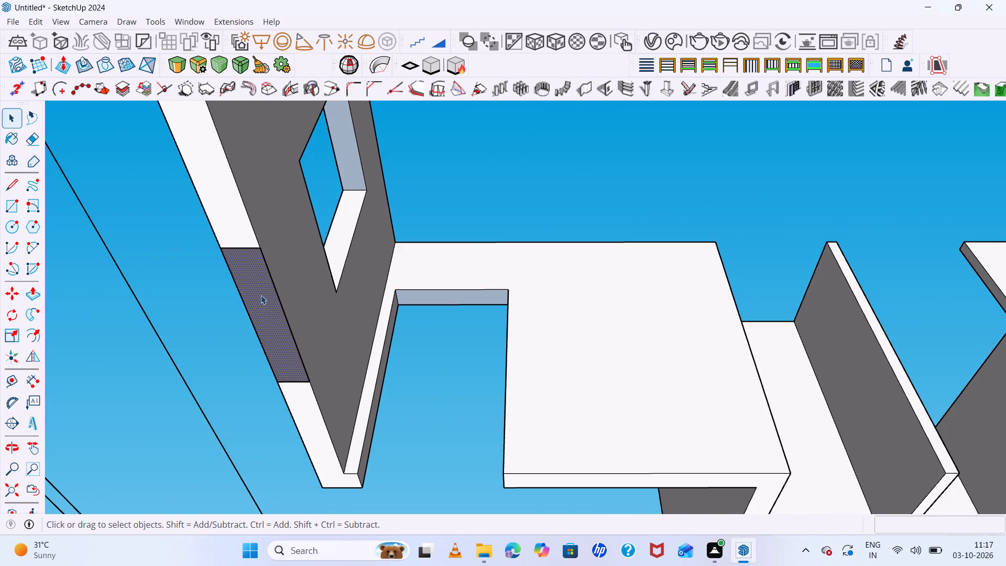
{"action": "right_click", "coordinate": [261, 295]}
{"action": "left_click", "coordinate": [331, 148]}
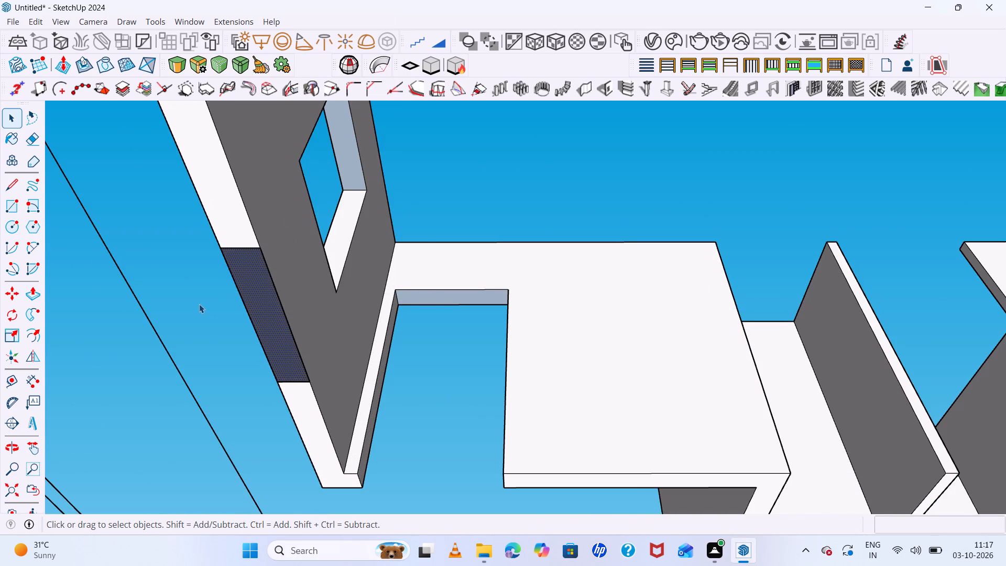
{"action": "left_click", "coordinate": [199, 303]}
Draw a rectangle about 3' 8" by 9" closing the open gap in the underside of the window wall beside the entrance.
{"action": "scroll", "coordinate": [293, 311], "scroll_direction": "down", "scroll_amount": 5}
{"action": "middle_click_drag", "start_coordinate": [301, 313], "coordinate": [314, 381]}
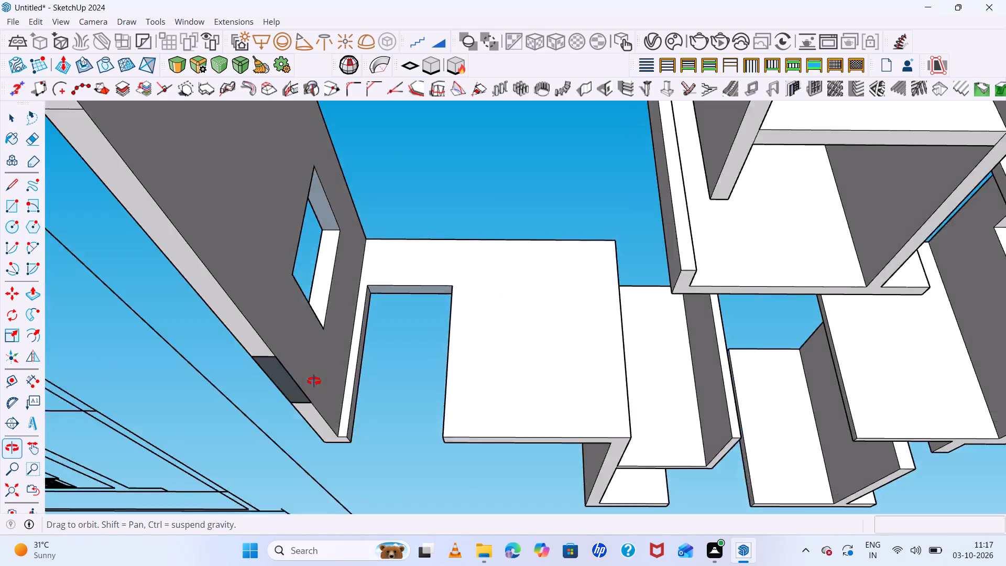
{"action": "middle_click_drag", "start_coordinate": [314, 381], "coordinate": [432, 340]}
{"action": "scroll", "coordinate": [375, 249], "scroll_direction": "up", "scroll_amount": 5}
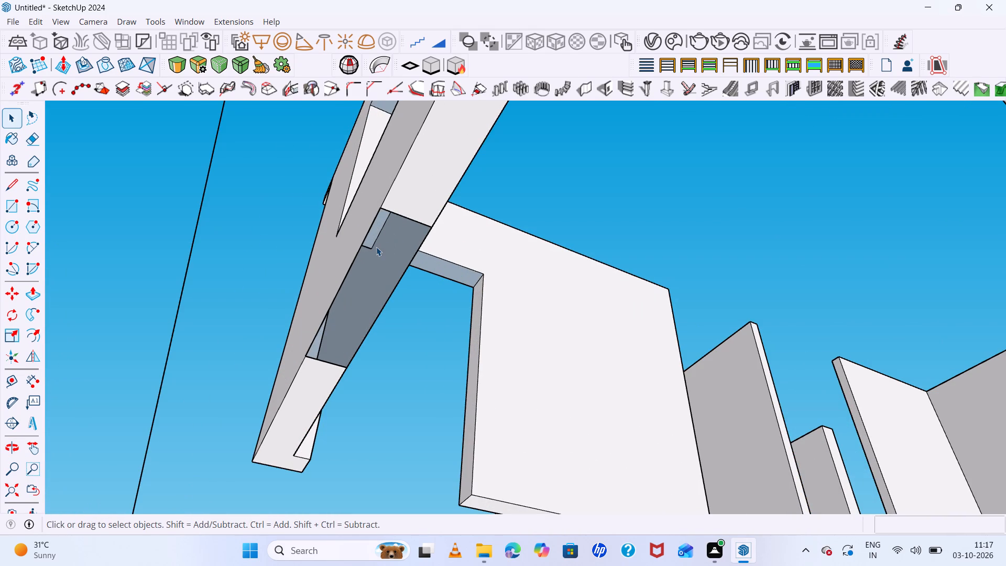
{"action": "key", "text": "r"}
{"action": "left_click", "coordinate": [379, 209]}
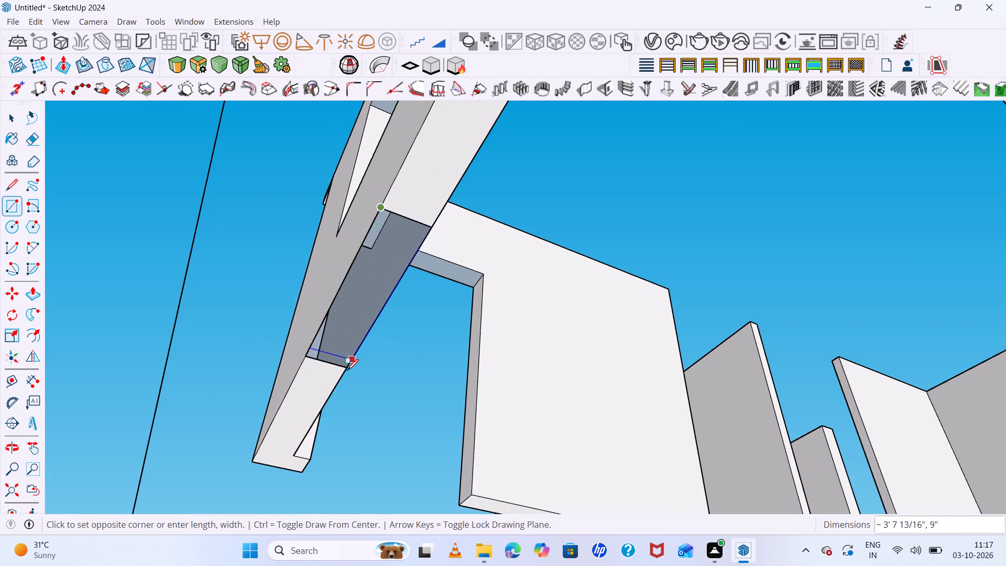
{"action": "left_click", "coordinate": [347, 372]}
{"action": "key", "text": "space"}
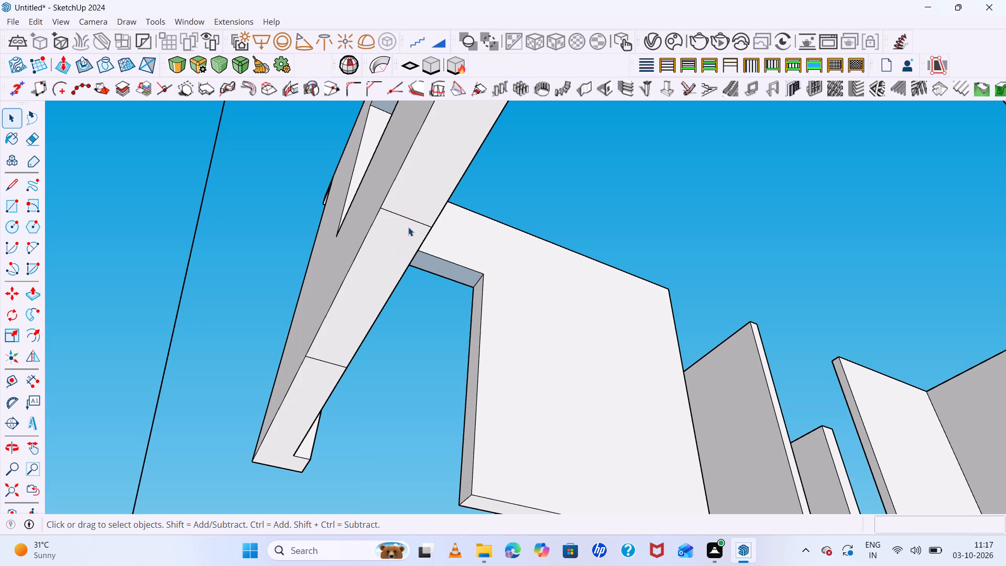
Erase both end edges of the new patch and the remaining seam lines along the underside of the same wall.
{"action": "key", "text": "e"}
{"action": "left_click_drag", "start_coordinate": [403, 210], "coordinate": [401, 231]}
{"action": "left_click_drag", "start_coordinate": [325, 371], "coordinate": [315, 385]}
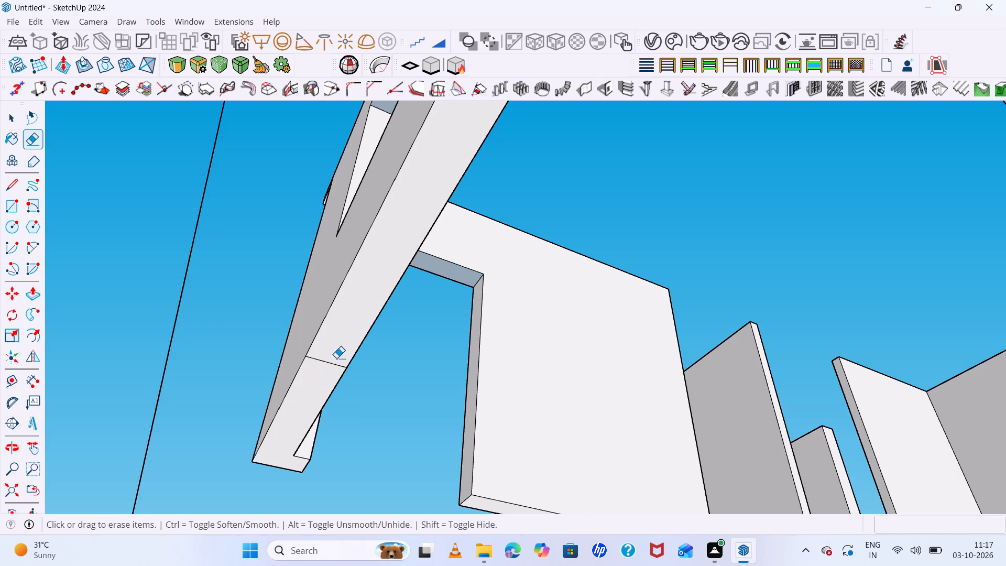
{"action": "left_click_drag", "start_coordinate": [331, 366], "coordinate": [305, 390]}
{"action": "left_click_drag", "start_coordinate": [326, 358], "coordinate": [310, 384]}
{"action": "scroll", "coordinate": [304, 379], "scroll_direction": "down", "scroll_amount": 19}
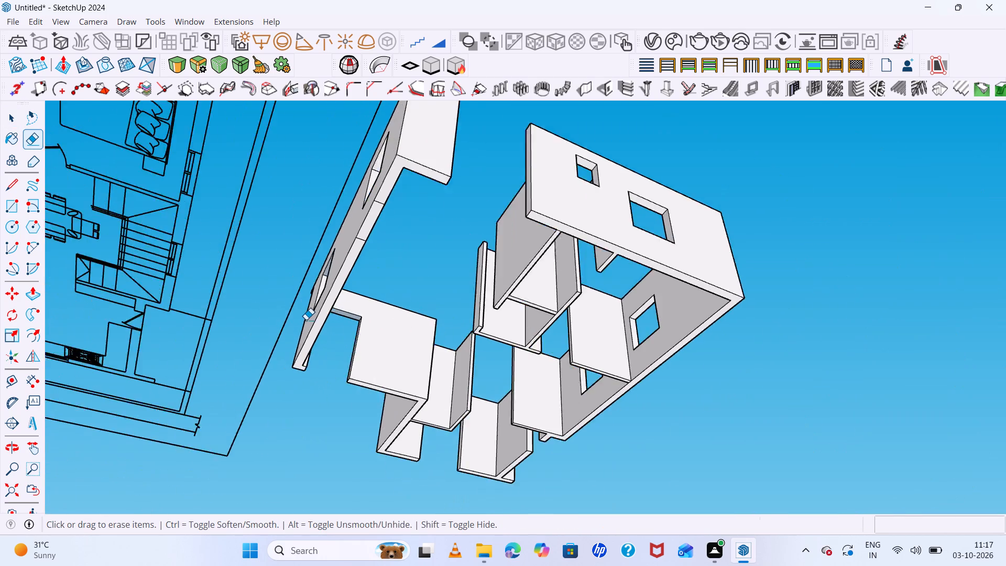
{"action": "scroll", "coordinate": [306, 320], "scroll_direction": "down", "scroll_amount": 2}
{"action": "scroll", "coordinate": [367, 266], "scroll_direction": "up", "scroll_amount": 5}
{"action": "scroll", "coordinate": [332, 244], "scroll_direction": "up", "scroll_amount": 6}
{"action": "left_click", "coordinate": [333, 249]}
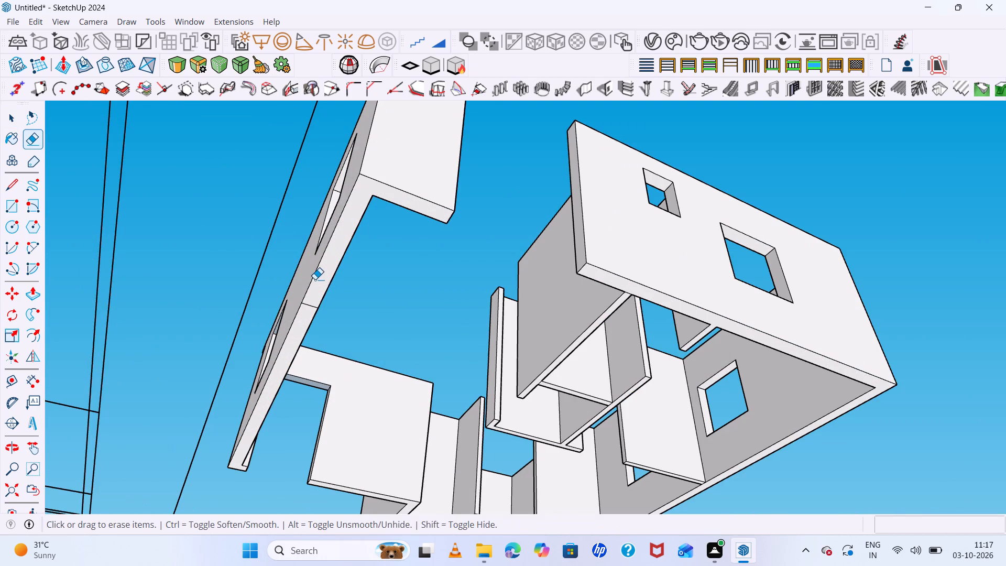
{"action": "left_click", "coordinate": [308, 306]}
Examine the walls from below, above and around the entrance for leftover seams or missing faces.
{"action": "middle_click_drag", "start_coordinate": [477, 280], "coordinate": [431, 183]}
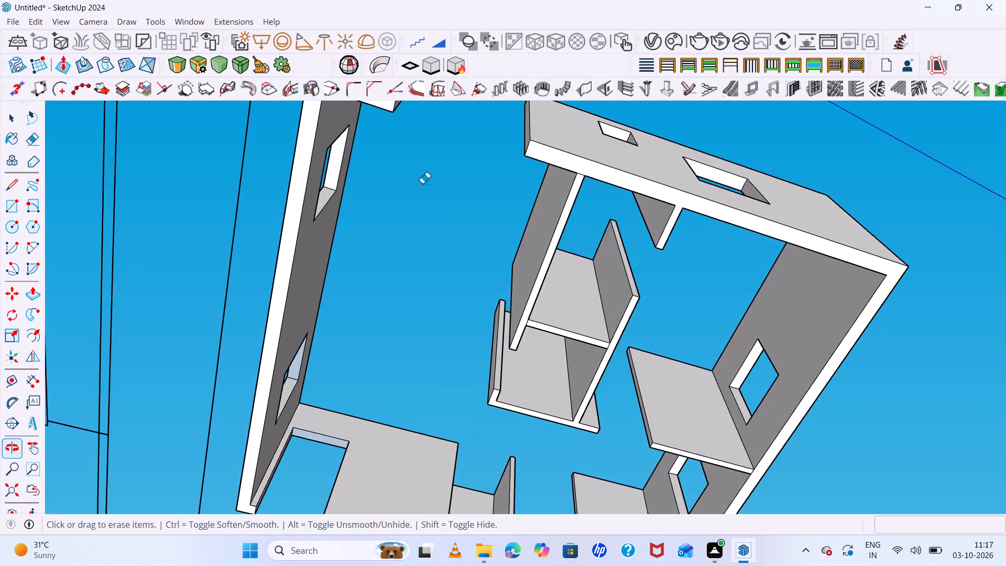
{"action": "scroll", "coordinate": [414, 191], "scroll_direction": "down", "scroll_amount": 11}
{"action": "middle_click_drag", "start_coordinate": [495, 324], "coordinate": [479, 248]}
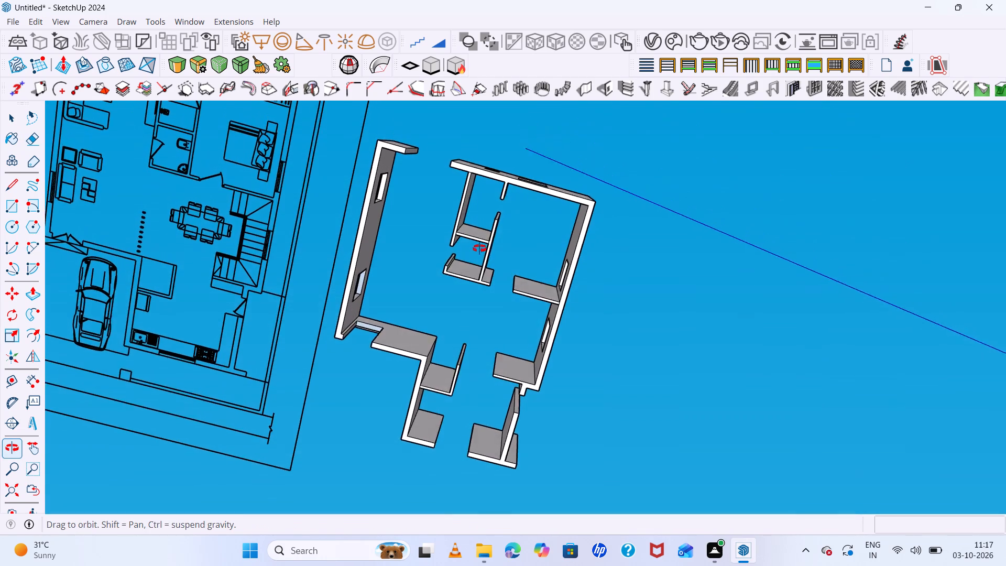
{"action": "middle_click_drag", "start_coordinate": [479, 248], "coordinate": [484, 266]}
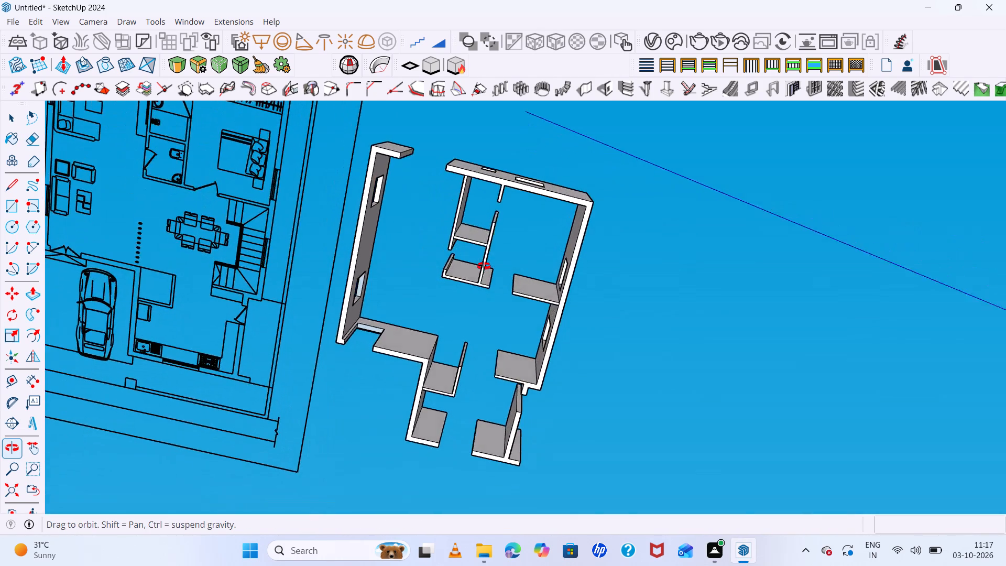
{"action": "middle_click_drag", "start_coordinate": [484, 266], "coordinate": [304, 515]}
{"action": "scroll", "coordinate": [454, 268], "scroll_direction": "down", "scroll_amount": 7}
{"action": "middle_click_drag", "start_coordinate": [472, 260], "coordinate": [331, 510]}
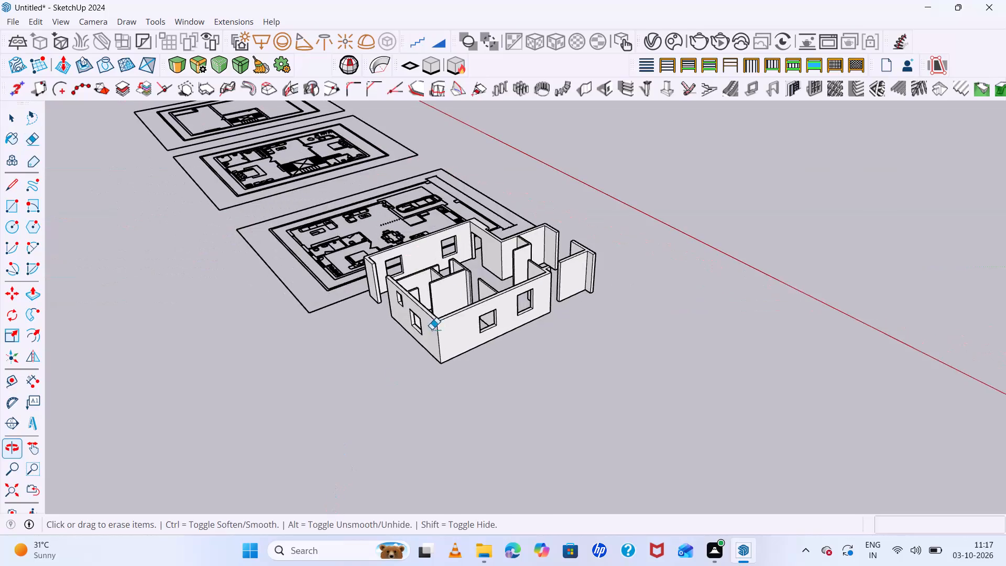
{"action": "scroll", "coordinate": [456, 275], "scroll_direction": "down", "scroll_amount": 6}
{"action": "middle_click_drag", "start_coordinate": [686, 326], "coordinate": [149, 322]}
{"action": "middle_click_drag", "start_coordinate": [766, 360], "coordinate": [695, 363]}
{"action": "scroll", "coordinate": [670, 291], "scroll_direction": "up", "scroll_amount": 12}
{"action": "scroll", "coordinate": [574, 278], "scroll_direction": "up", "scroll_amount": 6}
{"action": "middle_click_drag", "start_coordinate": [636, 284], "coordinate": [667, 364]}
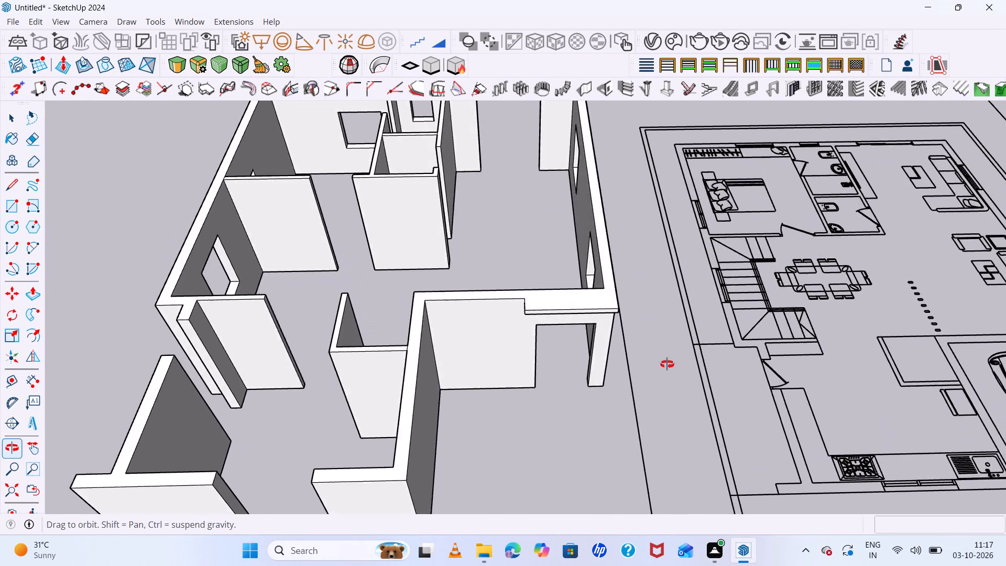
{"action": "middle_click_drag", "start_coordinate": [667, 364], "coordinate": [838, 230]}
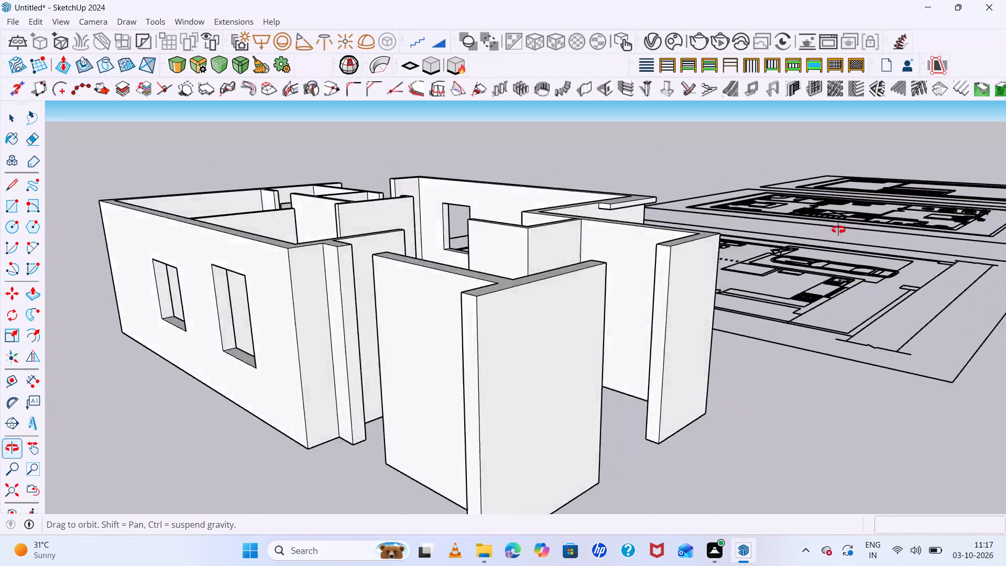
{"action": "middle_click_drag", "start_coordinate": [838, 230], "coordinate": [488, 215]}
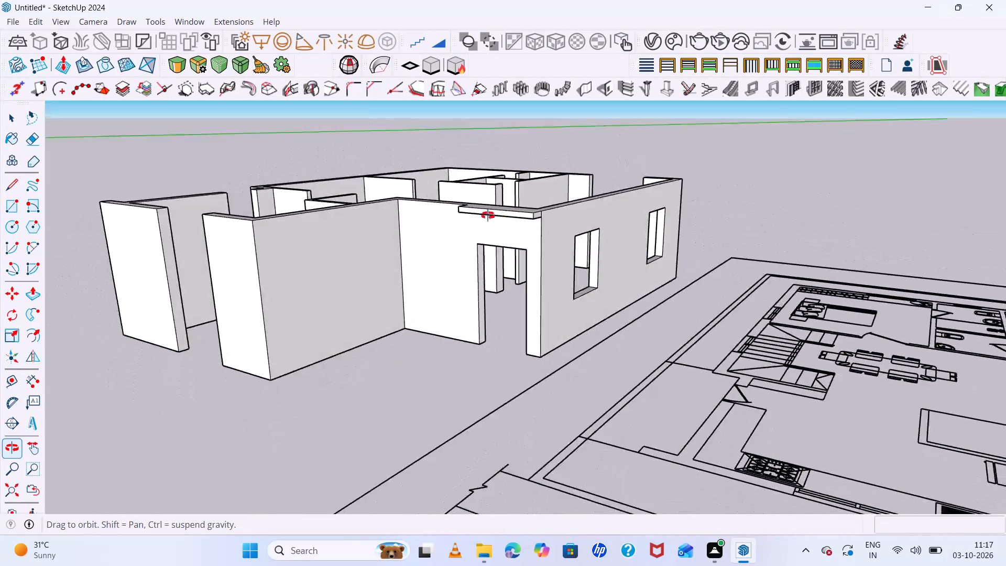
{"action": "middle_click_drag", "start_coordinate": [488, 215], "coordinate": [438, 326]}
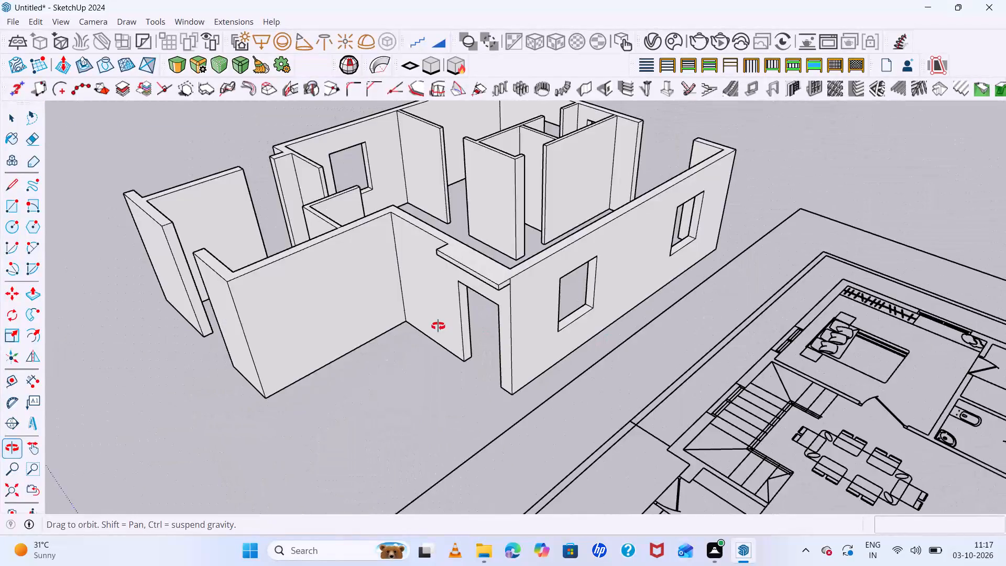
{"action": "middle_click_drag", "start_coordinate": [438, 326], "coordinate": [694, 374]}
{"action": "scroll", "coordinate": [639, 293], "scroll_direction": "down", "scroll_amount": 13}
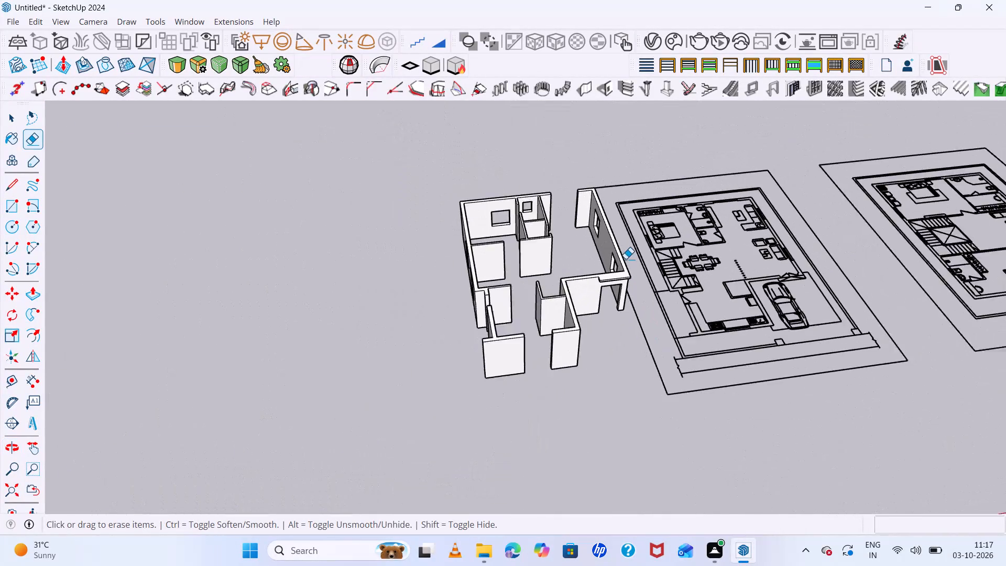
{"action": "middle_click_drag", "start_coordinate": [633, 302], "coordinate": [607, 317]}
{"action": "middle_click", "coordinate": [607, 317]}
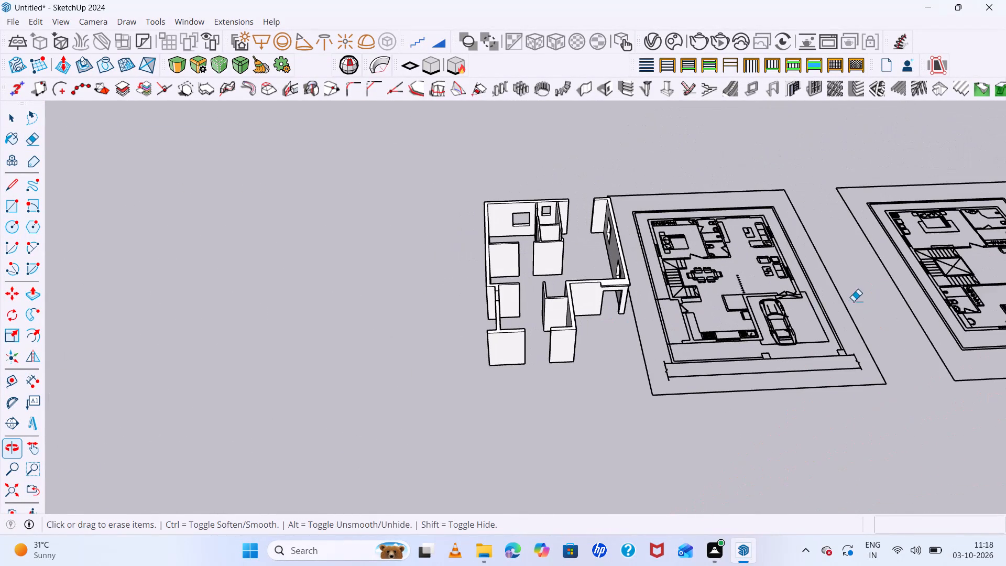
Select all the separate connected wall pieces of the 3D model and make them one group.
{"action": "scroll", "coordinate": [854, 301], "scroll_direction": "up", "scroll_amount": 5}
{"action": "key", "text": "space"}
{"action": "triple_click", "coordinate": [398, 303]}
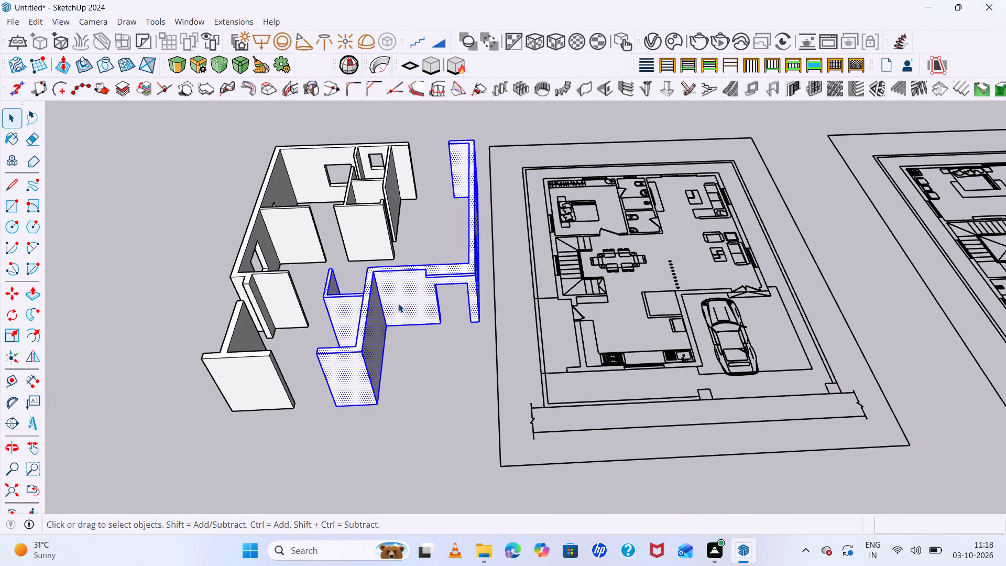
{"action": "triple_click", "coordinate": [398, 303]}
{"action": "left_click", "coordinate": [398, 303]}
{"action": "left_click", "coordinate": [398, 303]}
{"action": "triple_click", "coordinate": [290, 311], "text": "shift"}
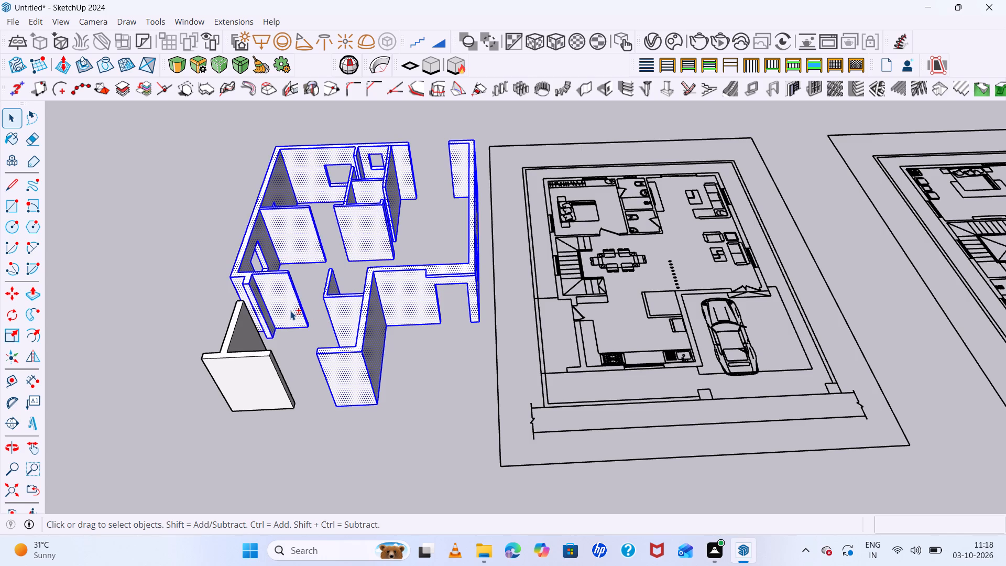
{"action": "left_click", "coordinate": [290, 311], "text": "shift"}
{"action": "triple_click", "coordinate": [244, 379], "text": "shift"}
{"action": "left_click", "coordinate": [244, 379], "text": "shift"}
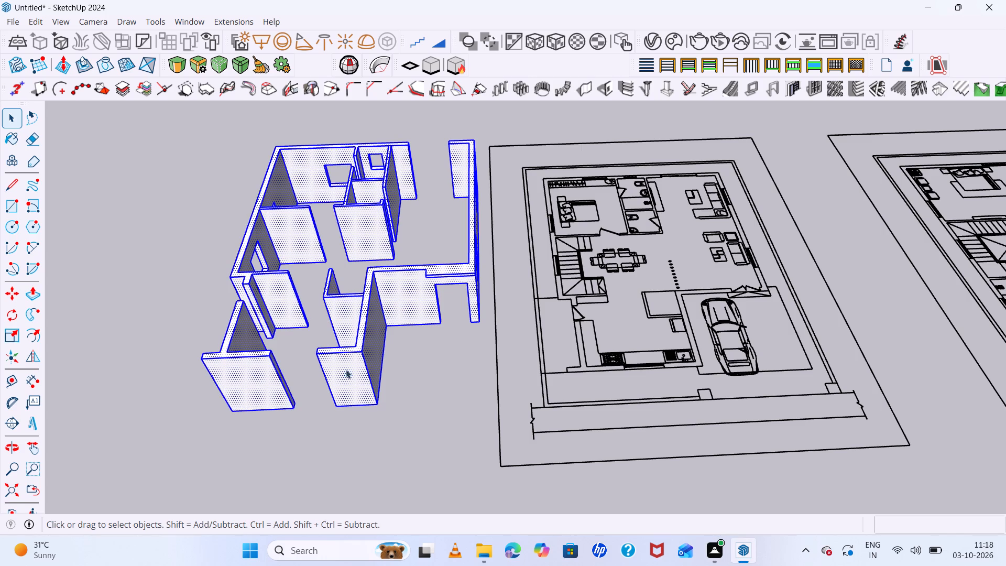
{"action": "middle_click_drag", "start_coordinate": [430, 325], "coordinate": [448, 290]}
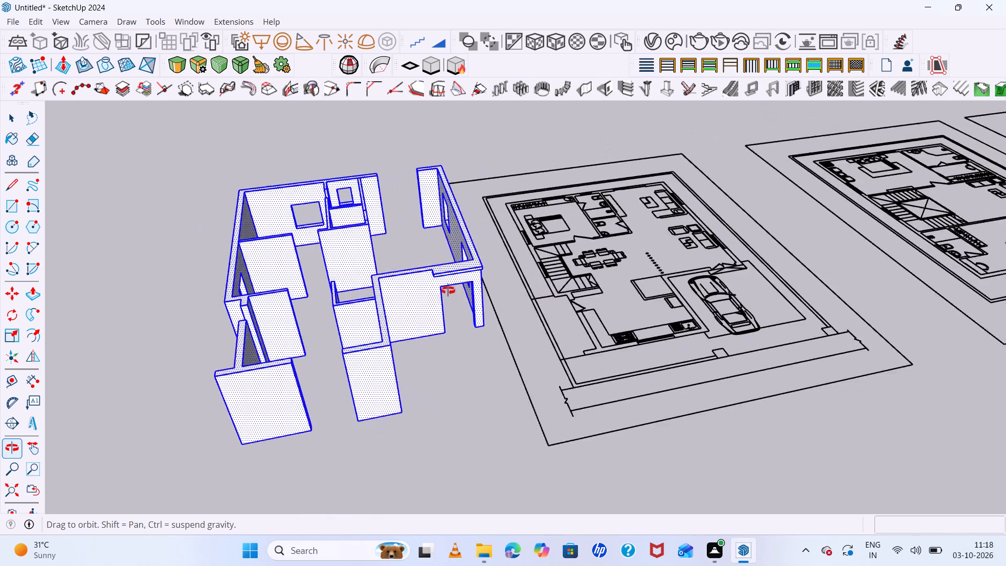
{"action": "middle_click_drag", "start_coordinate": [448, 290], "coordinate": [342, 289]}
{"action": "middle_click", "coordinate": [342, 289]}
{"action": "right_click", "coordinate": [343, 286]}
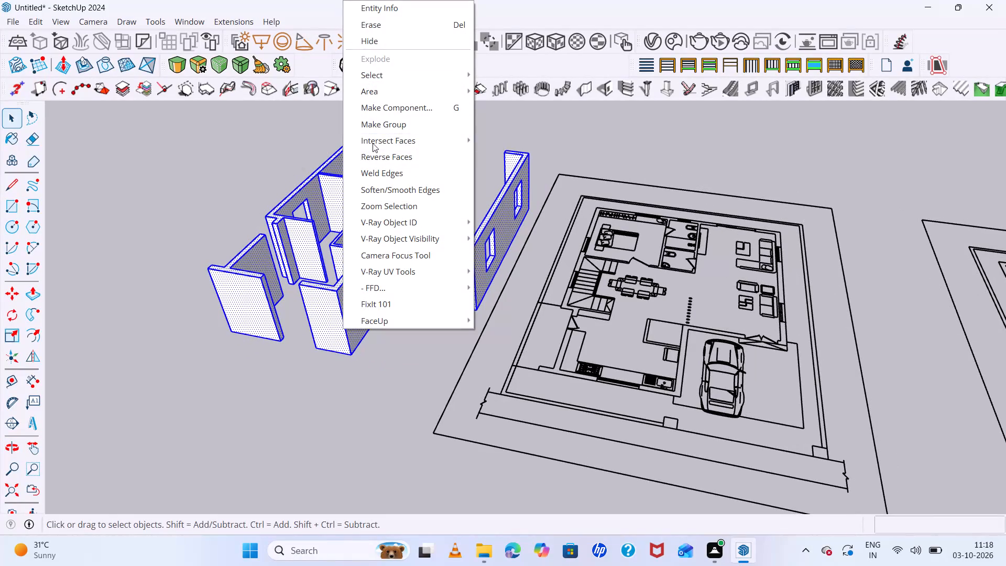
{"action": "left_click", "coordinate": [385, 125]}
{"action": "middle_click_drag", "start_coordinate": [409, 295], "coordinate": [503, 312]}
{"action": "left_click", "coordinate": [505, 146]}
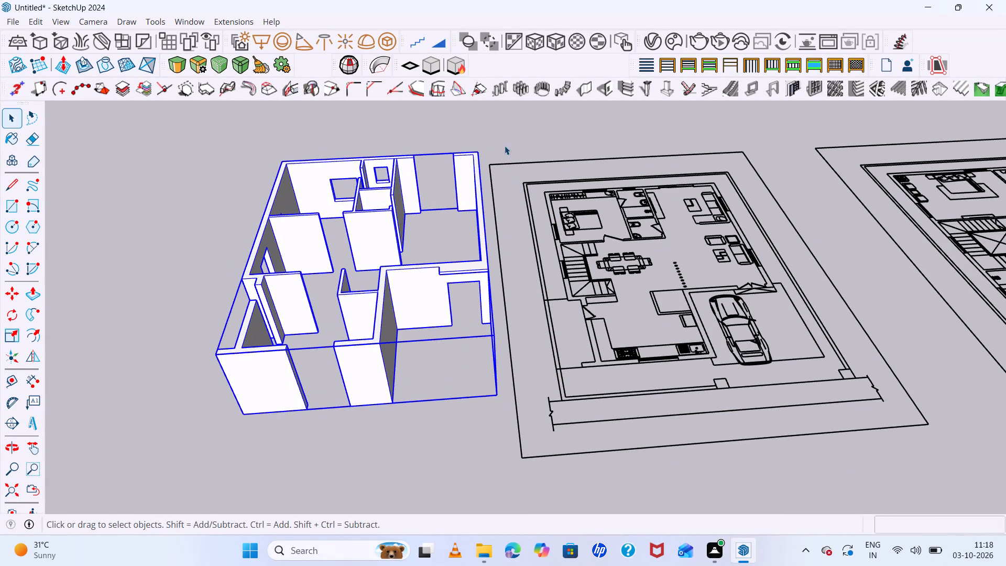
Examine the grouped walls from several angles, plus the kitchen, stair and dining areas of the first floor plan.
{"action": "scroll", "coordinate": [373, 333], "scroll_direction": "up", "scroll_amount": 5}
{"action": "middle_click_drag", "start_coordinate": [373, 338], "coordinate": [458, 332]}
{"action": "middle_click", "coordinate": [458, 332]}
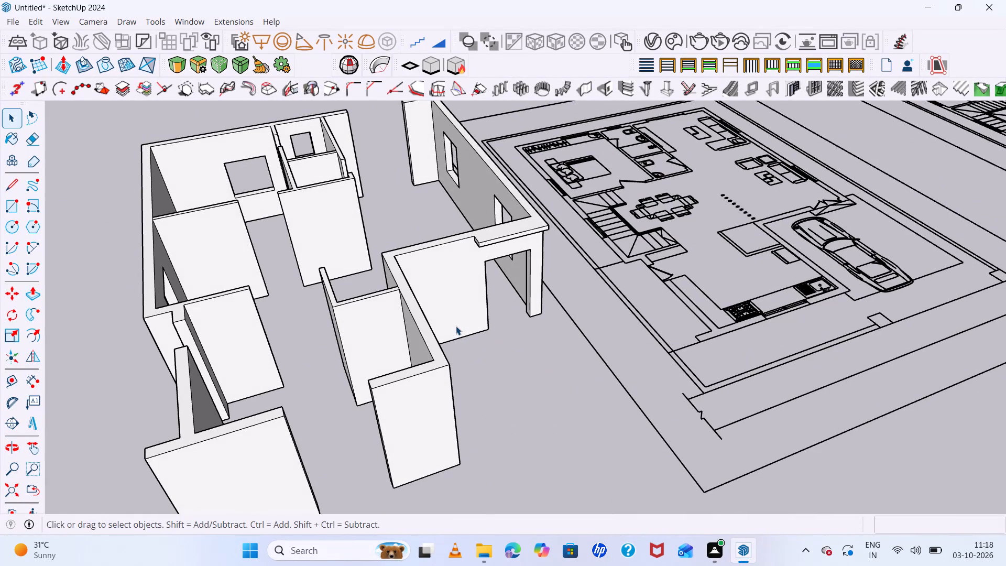
{"action": "scroll", "coordinate": [435, 340], "scroll_direction": "down", "scroll_amount": 5}
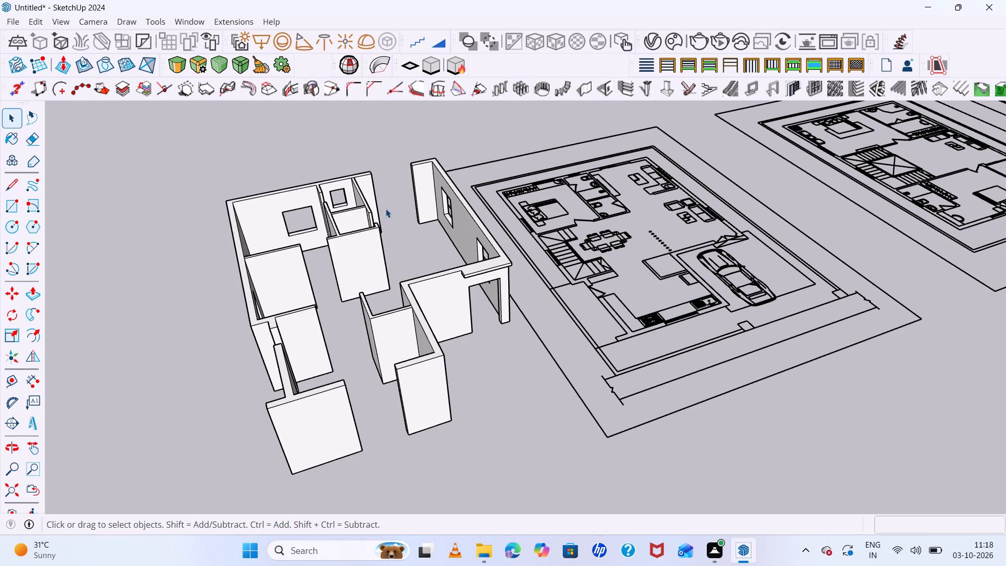
{"action": "scroll", "coordinate": [597, 289], "scroll_direction": "down", "scroll_amount": 5}
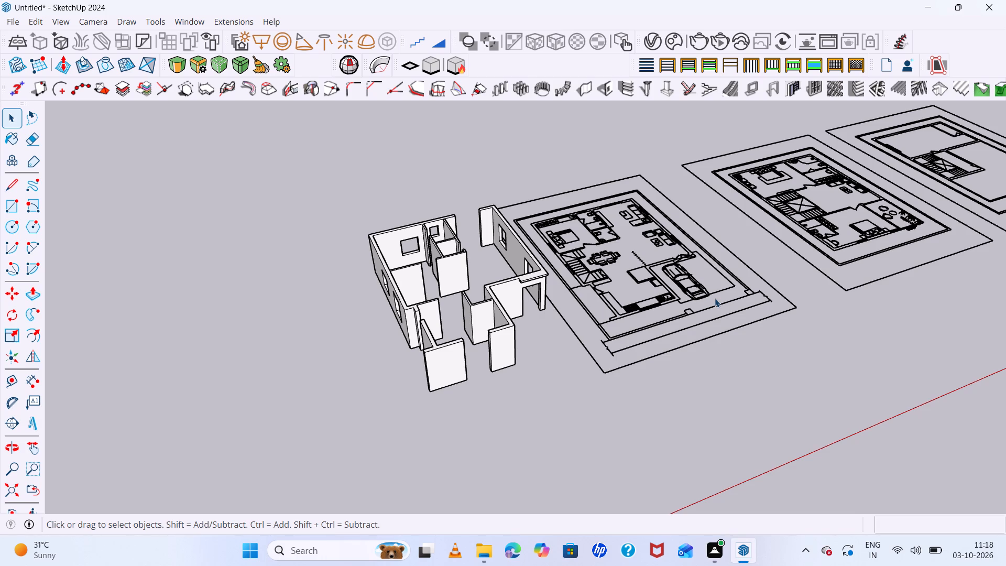
{"action": "scroll", "coordinate": [751, 410], "scroll_direction": "down", "scroll_amount": 4}
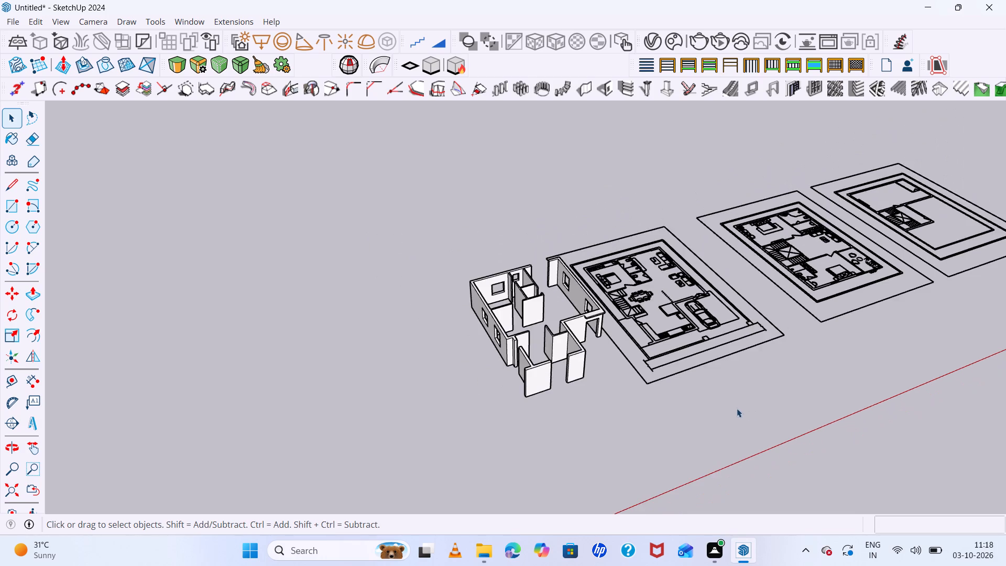
{"action": "middle_click_drag", "start_coordinate": [744, 411], "coordinate": [670, 410]}
{"action": "scroll", "coordinate": [592, 314], "scroll_direction": "up", "scroll_amount": 14}
{"action": "scroll", "coordinate": [620, 363], "scroll_direction": "up", "scroll_amount": 1}
{"action": "middle_click_drag", "start_coordinate": [620, 363], "coordinate": [619, 362]}
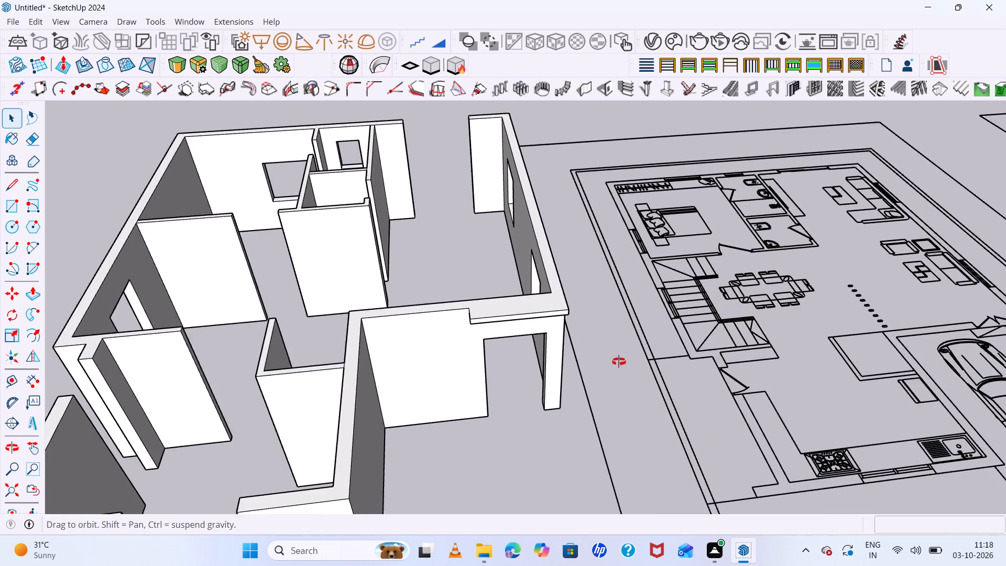
{"action": "middle_click_drag", "start_coordinate": [619, 362], "coordinate": [733, 307]}
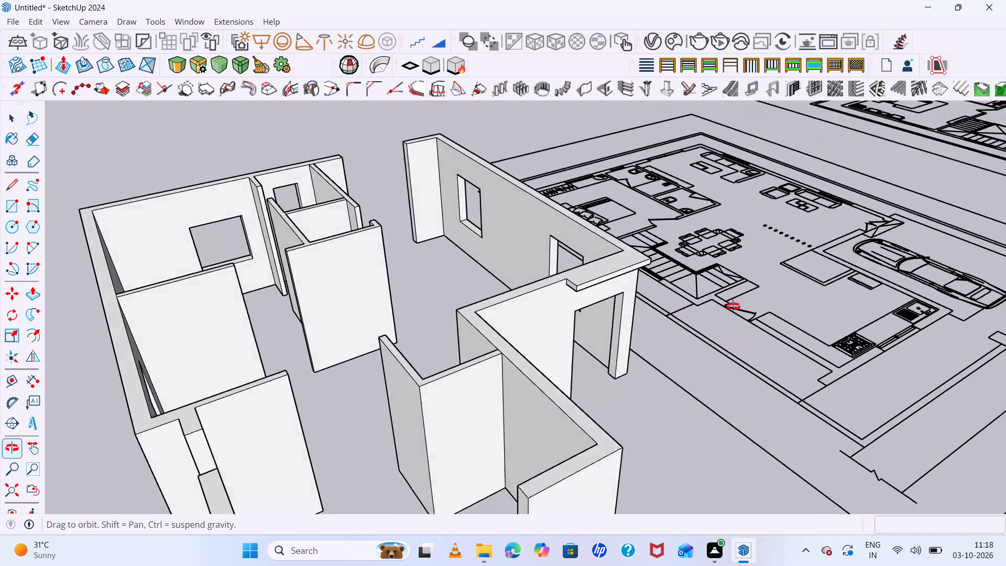
{"action": "middle_click_drag", "start_coordinate": [733, 307], "coordinate": [568, 290]}
{"action": "scroll", "coordinate": [569, 290], "scroll_direction": "up", "scroll_amount": 1}
{"action": "scroll", "coordinate": [572, 280], "scroll_direction": "down", "scroll_amount": 7}
{"action": "middle_click_drag", "start_coordinate": [572, 278], "coordinate": [562, 365]}
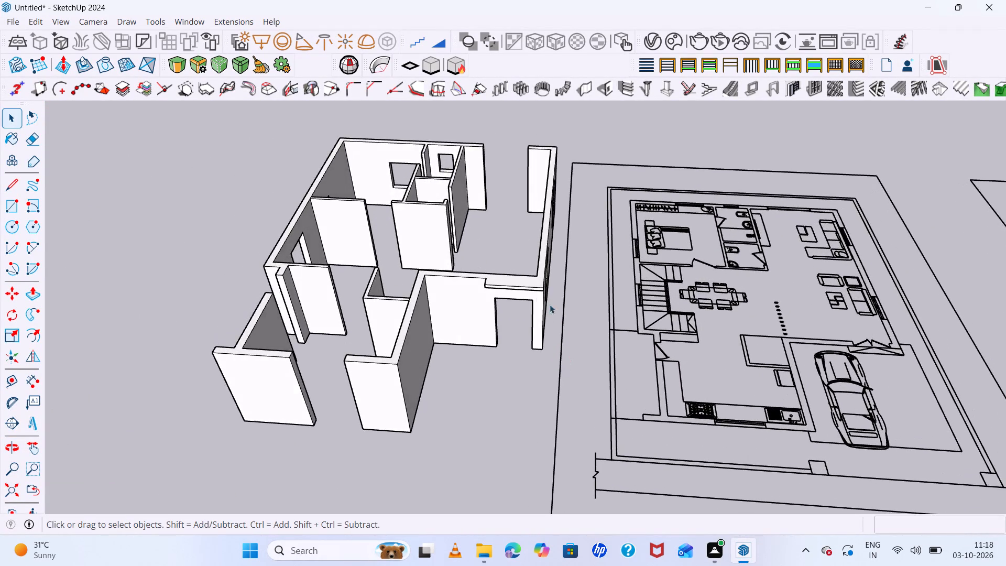
{"action": "scroll", "coordinate": [538, 299], "scroll_direction": "down", "scroll_amount": 12}
{"action": "middle_click_drag", "start_coordinate": [621, 335], "coordinate": [535, 358]}
{"action": "scroll", "coordinate": [607, 347], "scroll_direction": "up", "scroll_amount": 15}
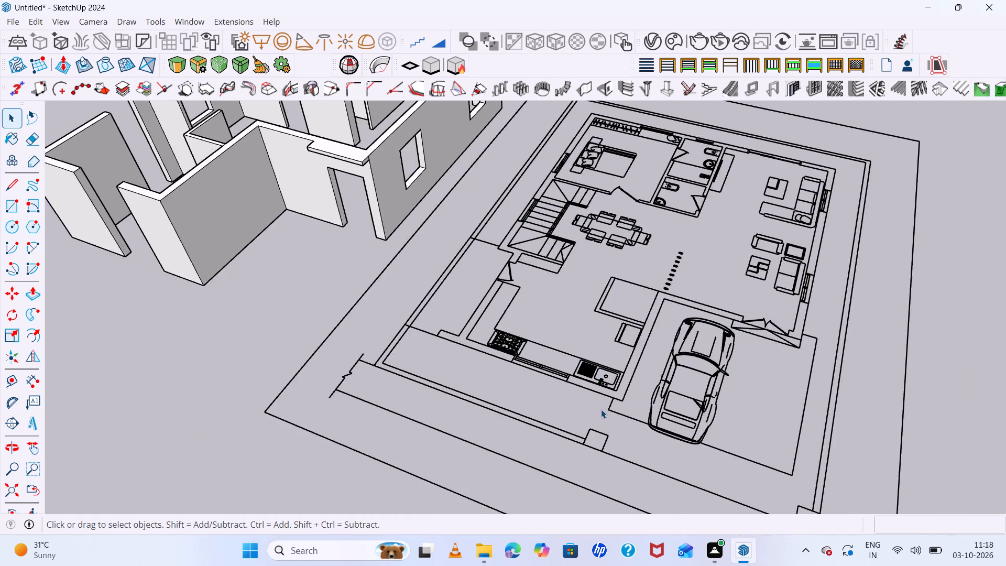
{"action": "scroll", "coordinate": [601, 409], "scroll_direction": "up", "scroll_amount": 7}
{"action": "middle_click_drag", "start_coordinate": [620, 410], "coordinate": [778, 491]}
{"action": "scroll", "coordinate": [436, 266], "scroll_direction": "up", "scroll_amount": 7}
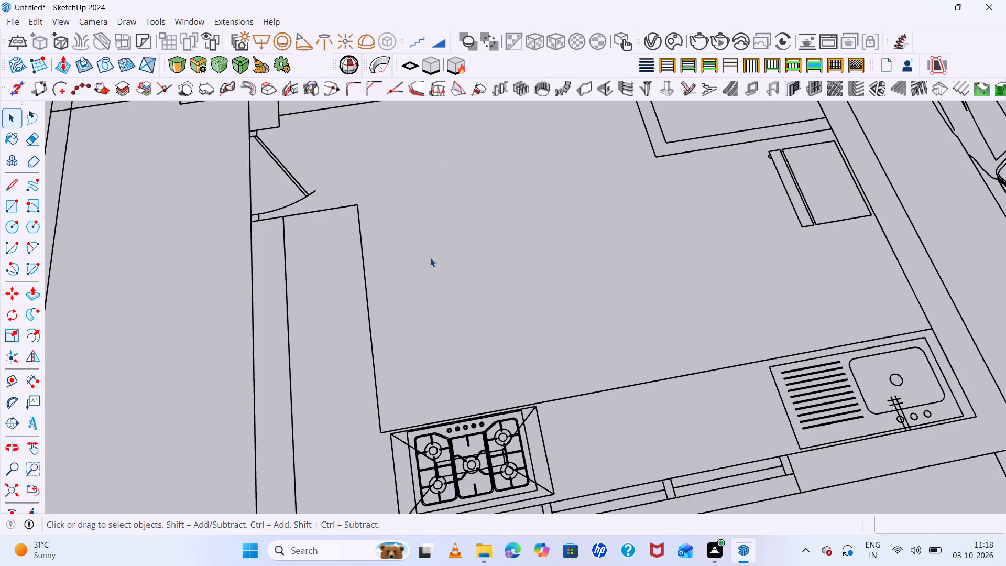
{"action": "scroll", "coordinate": [430, 252], "scroll_direction": "down", "scroll_amount": 8}
{"action": "scroll", "coordinate": [455, 326], "scroll_direction": "up", "scroll_amount": 6}
{"action": "middle_click_drag", "start_coordinate": [553, 431], "coordinate": [555, 437]}
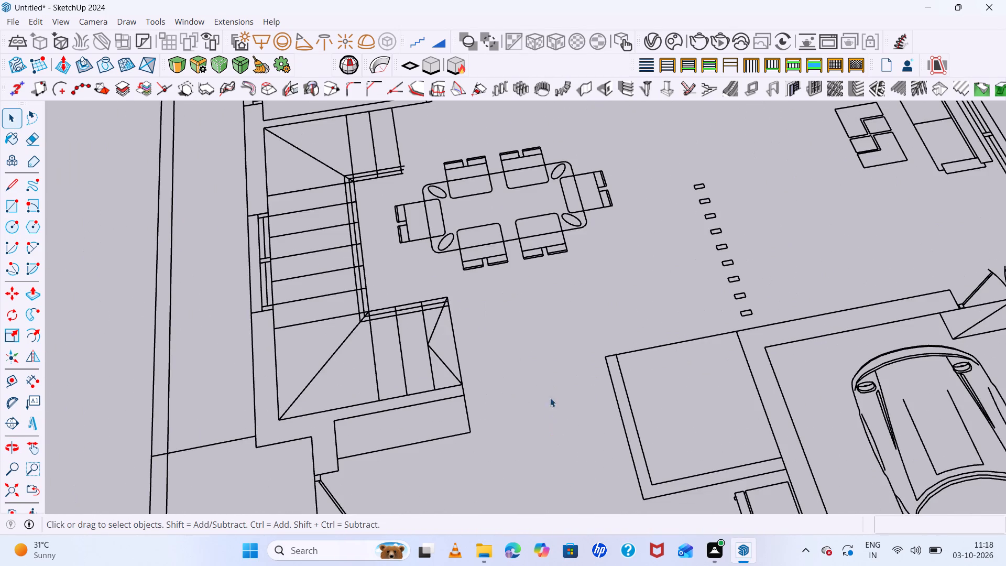
{"action": "scroll", "coordinate": [539, 307], "scroll_direction": "down", "scroll_amount": 14}
{"action": "scroll", "coordinate": [637, 480], "scroll_direction": "up", "scroll_amount": 11}
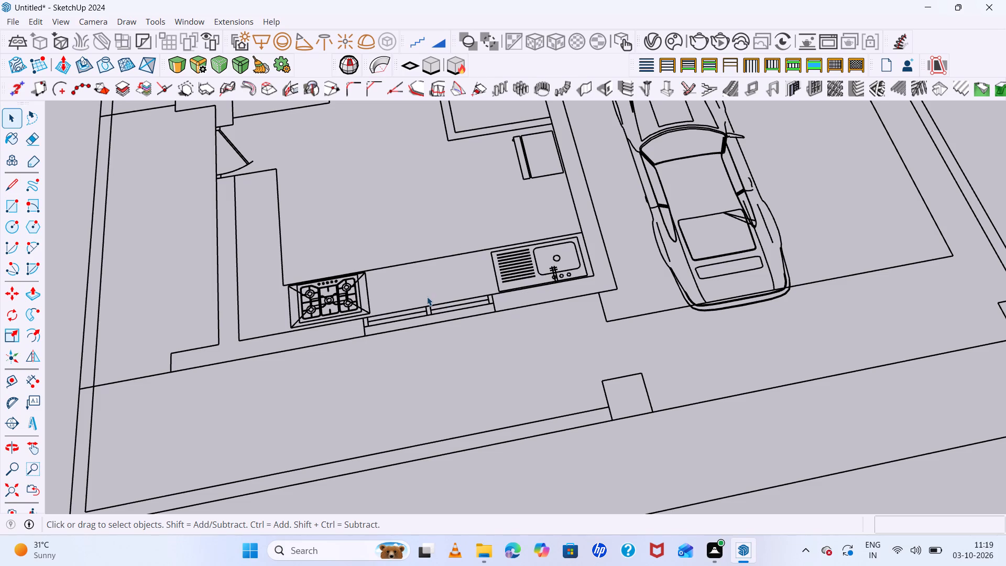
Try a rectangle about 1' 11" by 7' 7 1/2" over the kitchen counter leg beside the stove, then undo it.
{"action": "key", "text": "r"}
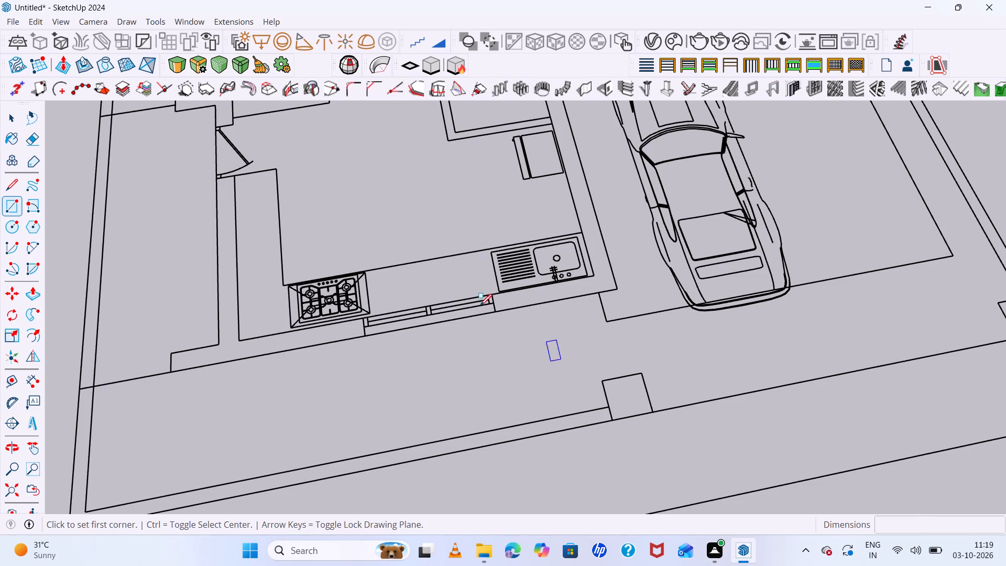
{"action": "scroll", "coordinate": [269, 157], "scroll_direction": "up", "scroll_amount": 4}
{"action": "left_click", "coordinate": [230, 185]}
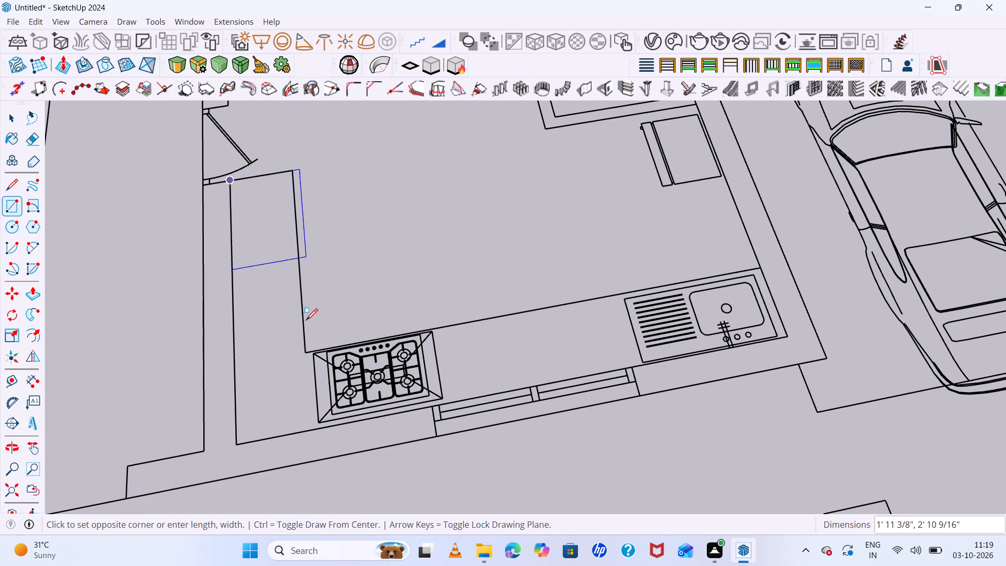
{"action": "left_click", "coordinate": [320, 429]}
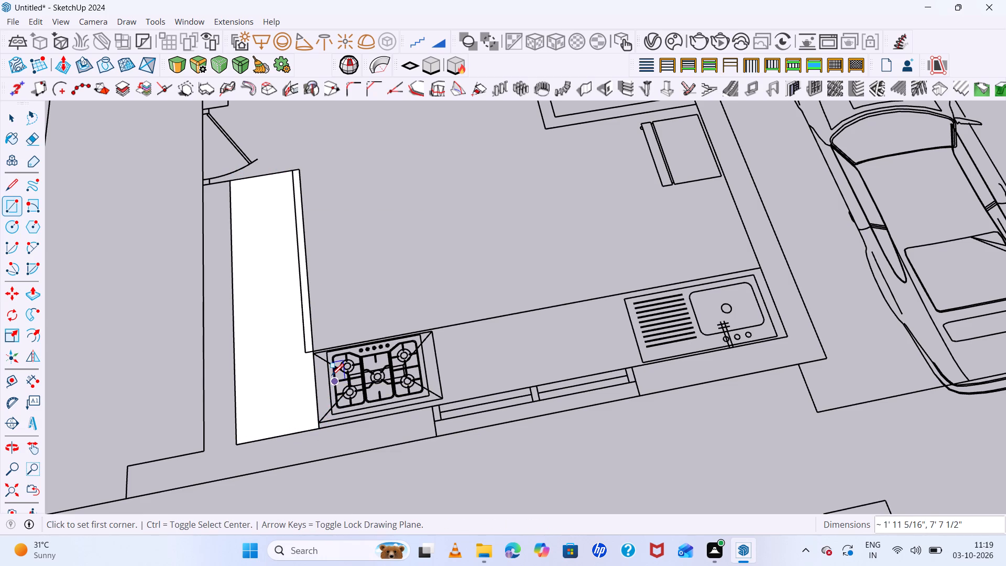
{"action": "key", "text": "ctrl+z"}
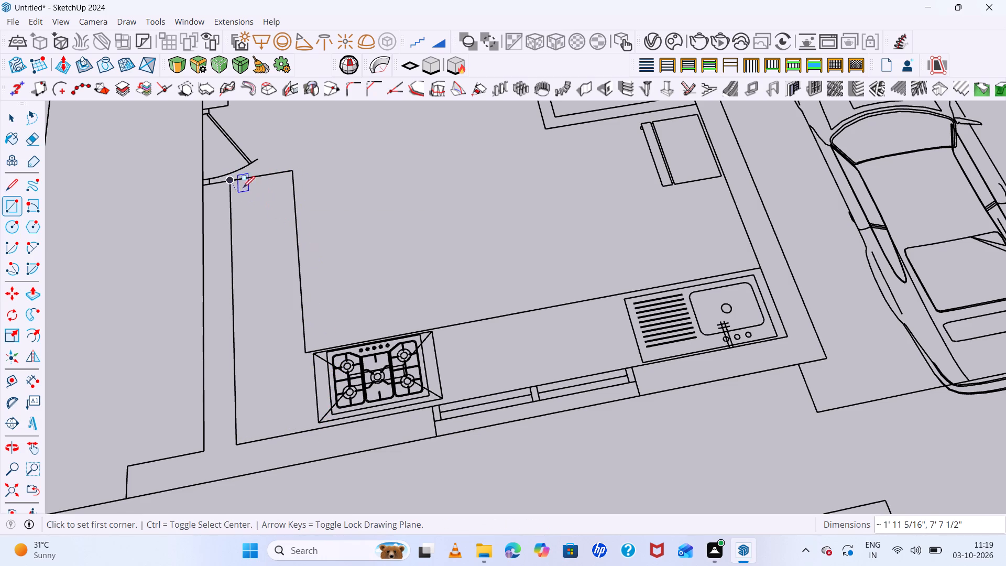
Trace the L-shaped kitchen counter with rectangles 1' 9" by 7' 7 1/2" and 12' by 2', and erase the edge dividing them.
{"action": "left_click", "coordinate": [225, 182]}
{"action": "left_click", "coordinate": [292, 171]}
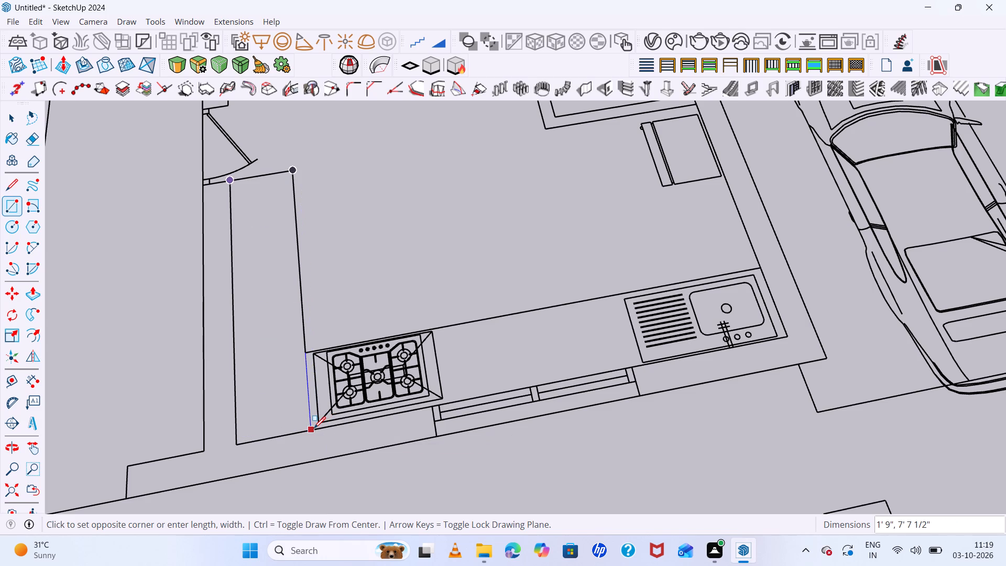
{"action": "left_click", "coordinate": [314, 428]}
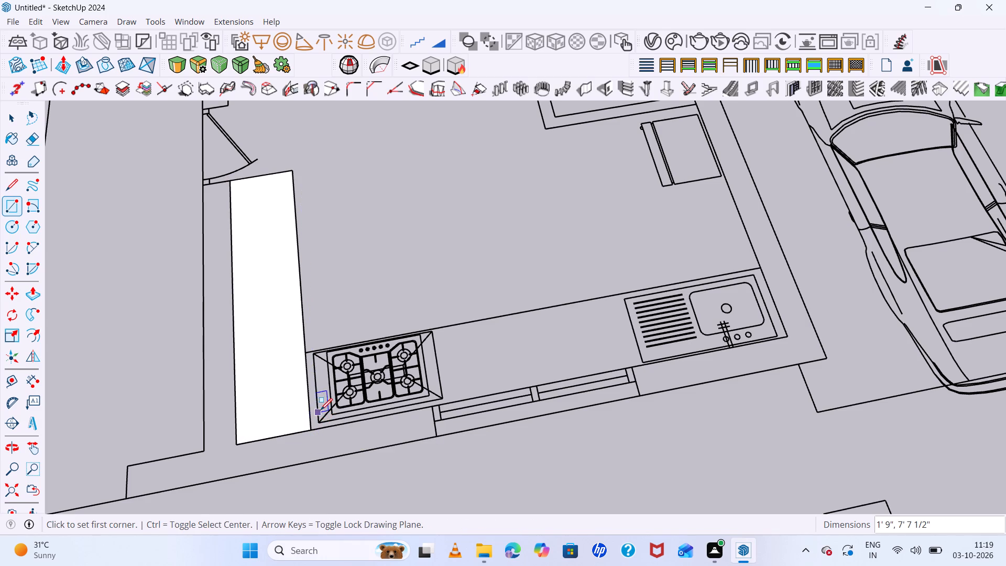
{"action": "scroll", "coordinate": [314, 415], "scroll_direction": "up", "scroll_amount": 5}
{"action": "left_click", "coordinate": [309, 437]}
{"action": "scroll", "coordinate": [783, 271], "scroll_direction": "down", "scroll_amount": 6}
{"action": "left_click", "coordinate": [926, 216]}
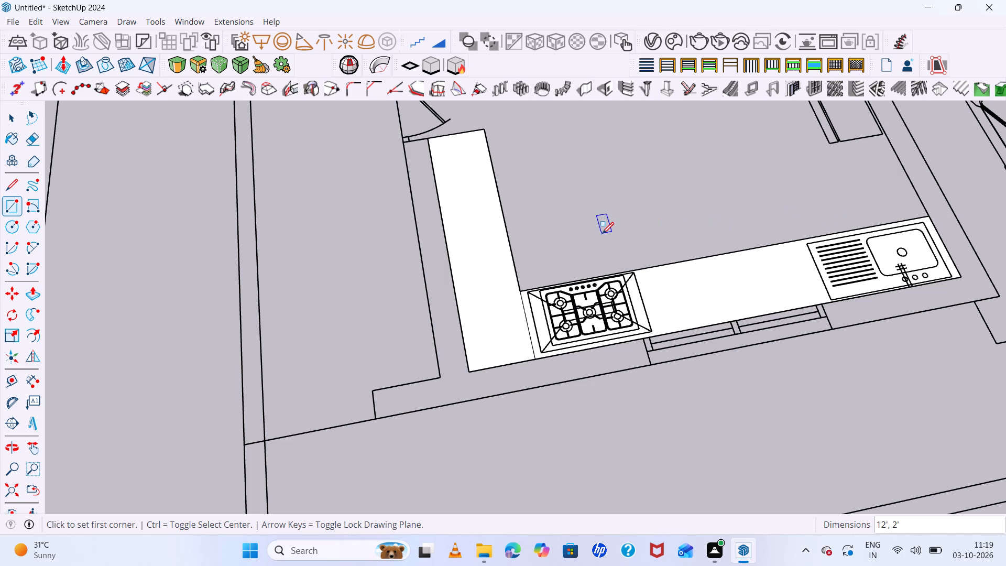
{"action": "key", "text": "e"}
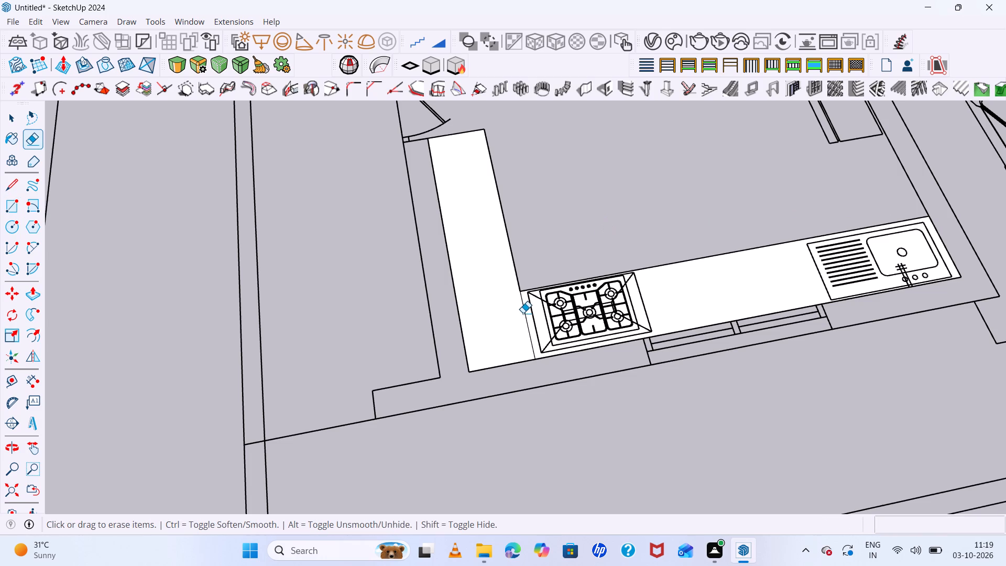
{"action": "left_click", "coordinate": [524, 314]}
Select the L-shaped kitchen counter face with its boundary edges and make it a group.
{"action": "scroll", "coordinate": [584, 219], "scroll_direction": "down", "scroll_amount": 7}
{"action": "middle_click_drag", "start_coordinate": [655, 253], "coordinate": [136, 182]}
{"action": "middle_click", "coordinate": [136, 182]}
{"action": "scroll", "coordinate": [498, 264], "scroll_direction": "down", "scroll_amount": 7}
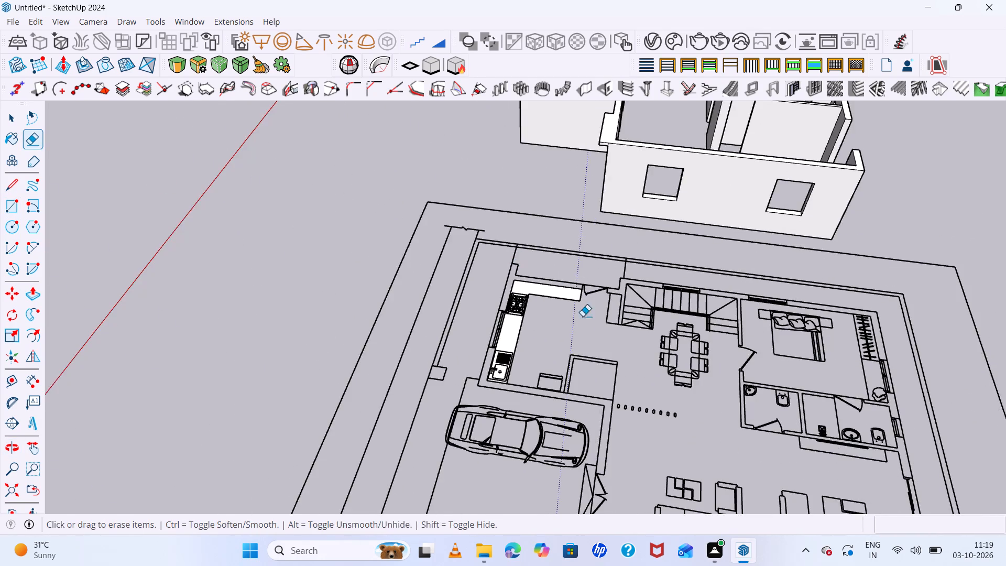
{"action": "middle_click_drag", "start_coordinate": [602, 329], "coordinate": [297, 317]}
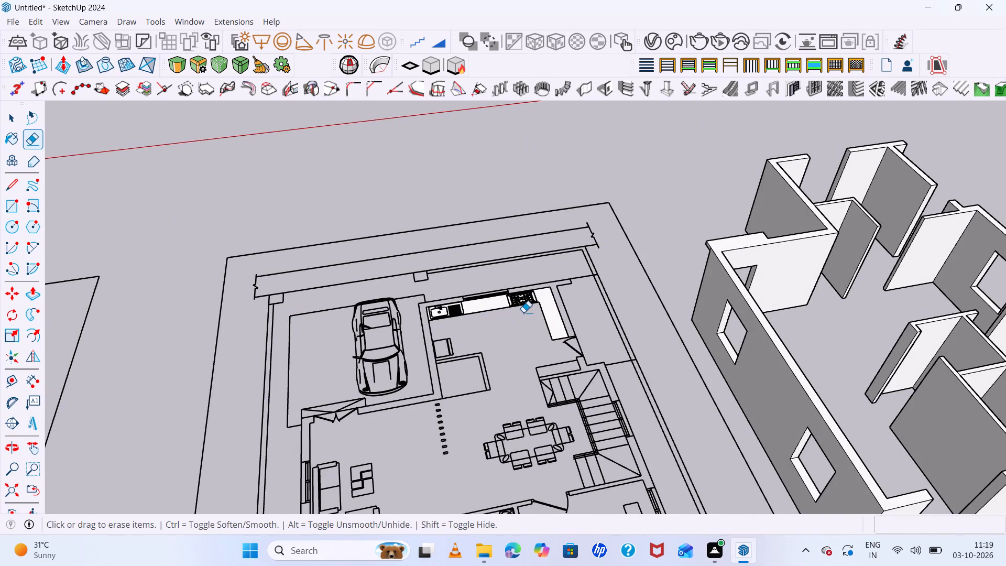
{"action": "key", "text": "space"}
{"action": "double_click", "coordinate": [551, 317]}
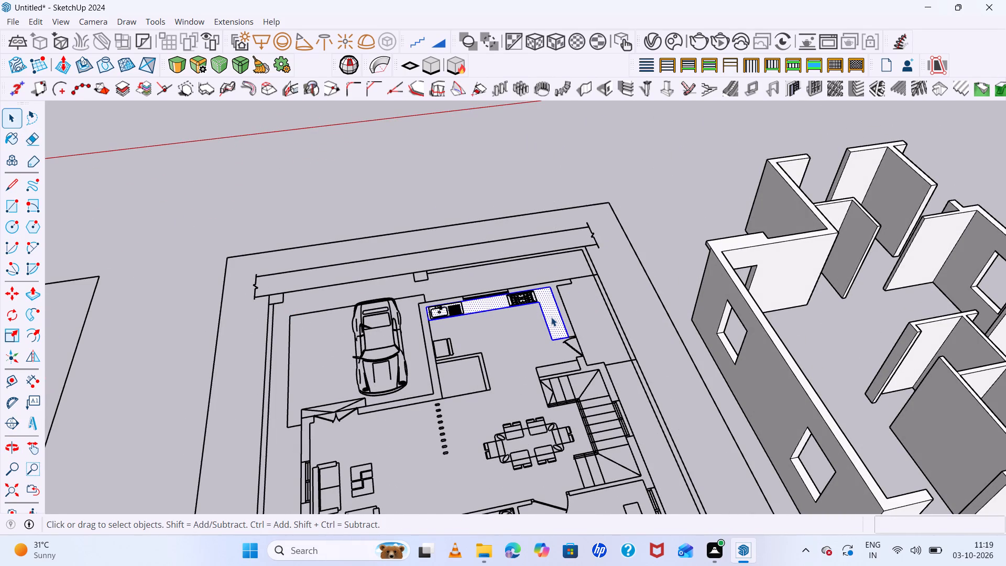
{"action": "middle_click_drag", "start_coordinate": [551, 315], "coordinate": [543, 388]}
{"action": "scroll", "coordinate": [555, 311], "scroll_direction": "up", "scroll_amount": 14}
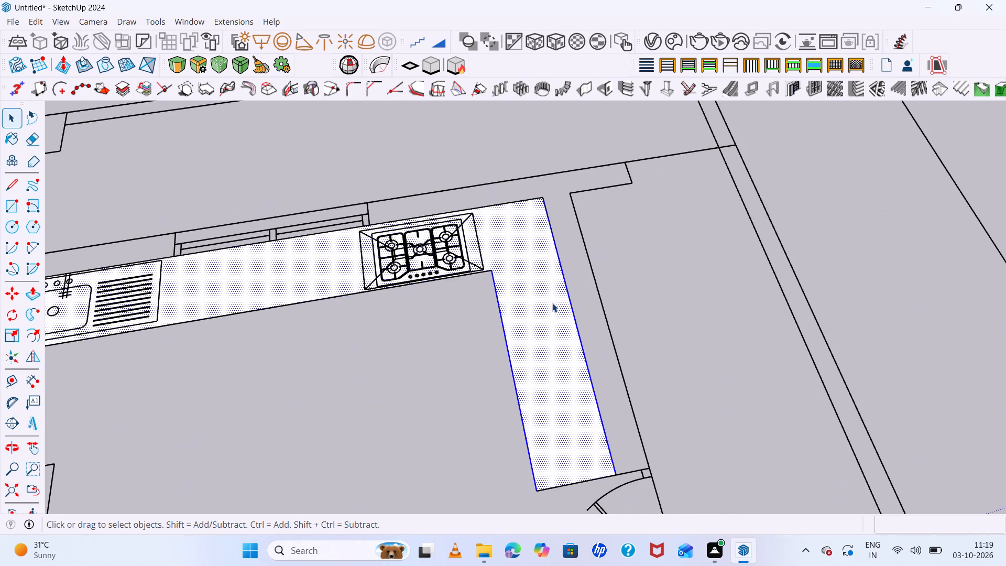
{"action": "left_click", "coordinate": [548, 303]}
{"action": "triple_click", "coordinate": [548, 303]}
{"action": "left_click", "coordinate": [548, 303]}
{"action": "scroll", "coordinate": [546, 301], "scroll_direction": "down", "scroll_amount": 7}
{"action": "right_click", "coordinate": [540, 290]}
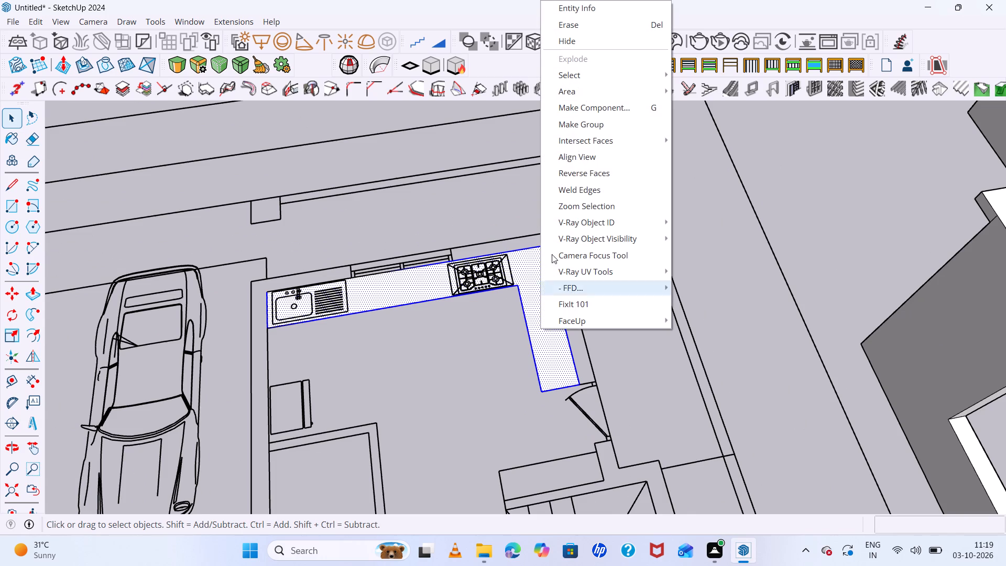
{"action": "left_click", "coordinate": [575, 126]}
Open the kitchen counter group for editing and push/pull its L-shaped face up 3'.
{"action": "left_click", "coordinate": [524, 292]}
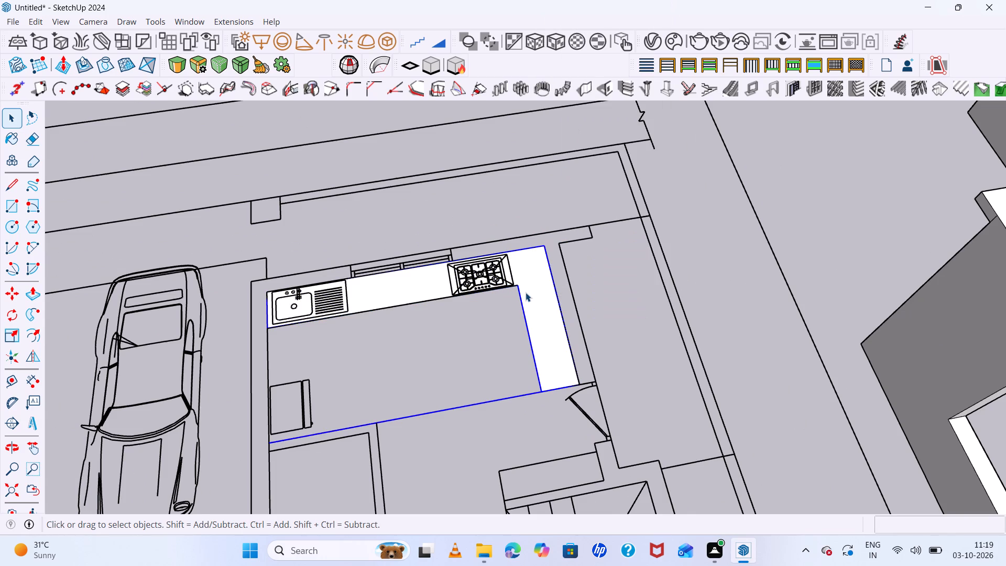
{"action": "double_click", "coordinate": [527, 292]}
{"action": "left_click", "coordinate": [534, 296]}
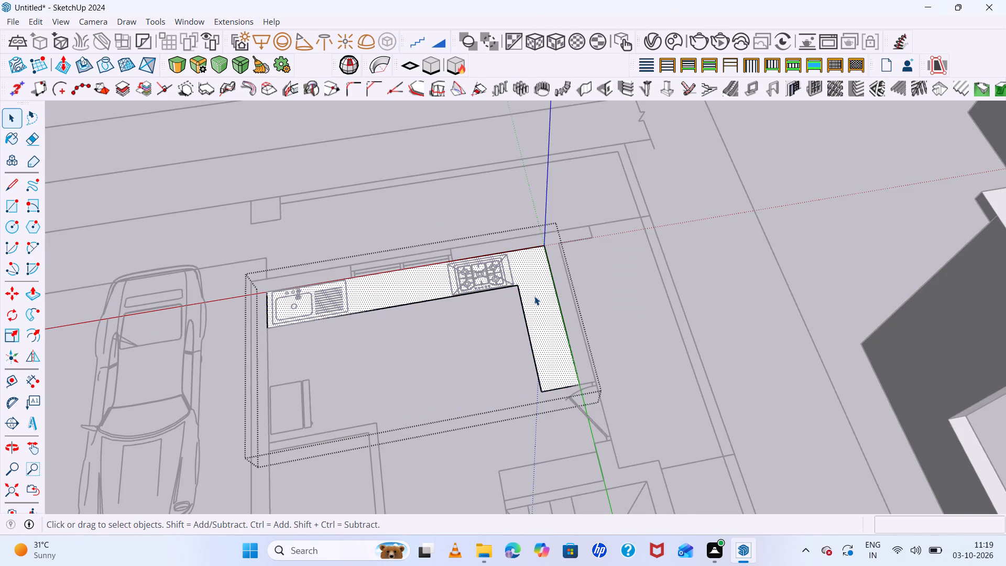
{"action": "key", "text": "p"}
{"action": "left_click", "coordinate": [535, 296]}
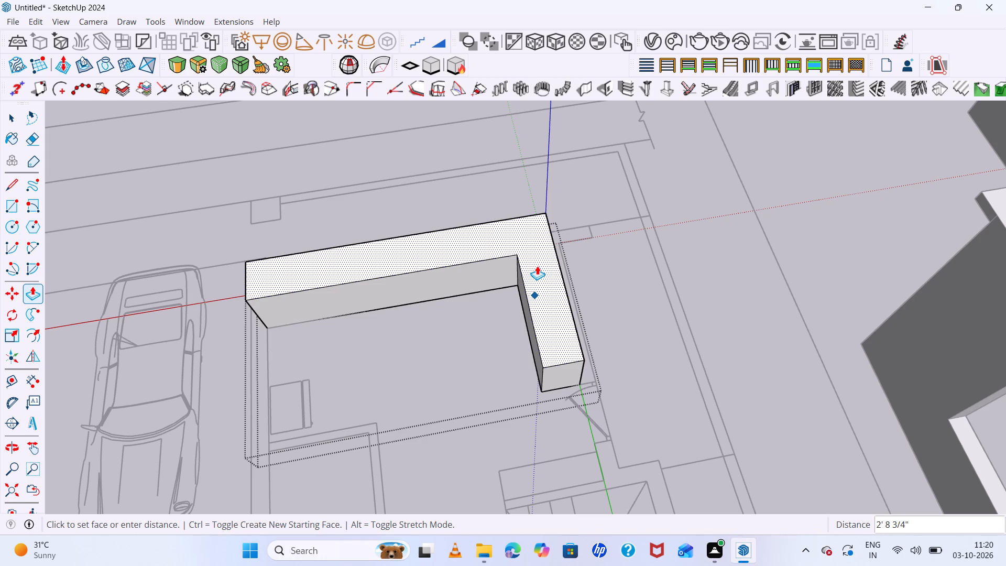
{"action": "type", "text": "3'"}
{"action": "key", "text": "Return"}
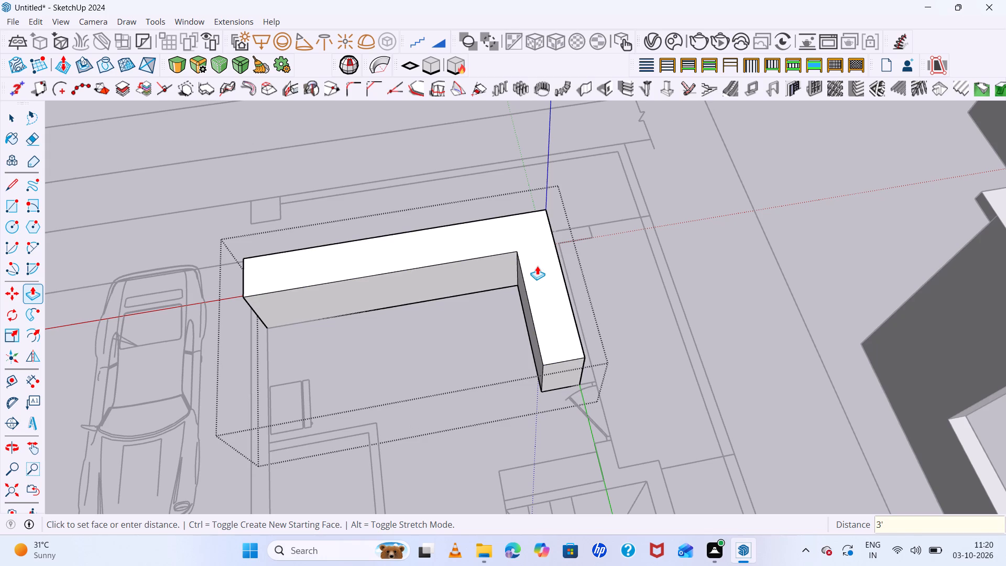
Examine the raised L-shaped counter from several angles.
{"action": "middle_click_drag", "start_coordinate": [505, 346], "coordinate": [314, 202]}
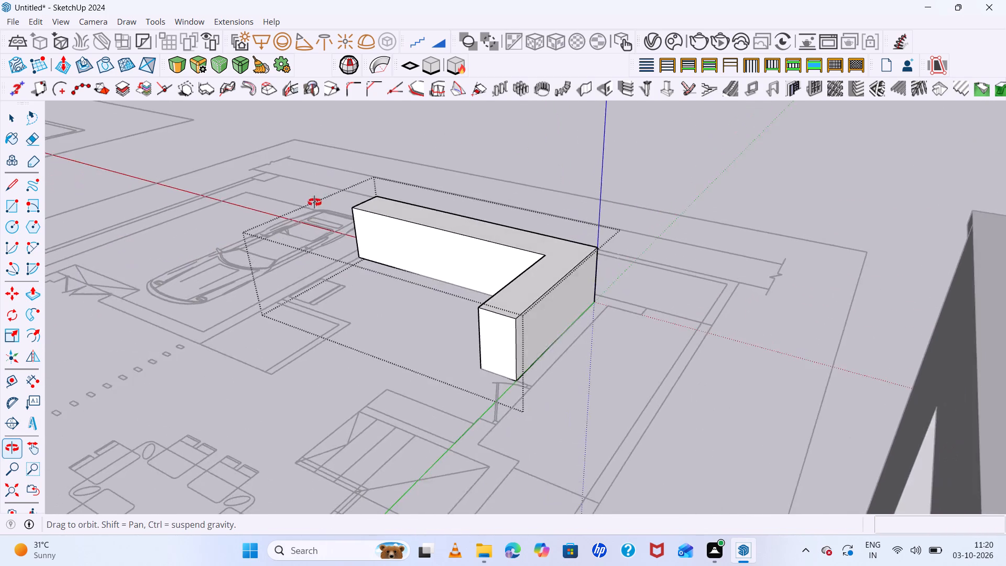
{"action": "middle_click_drag", "start_coordinate": [314, 202], "coordinate": [508, 251]}
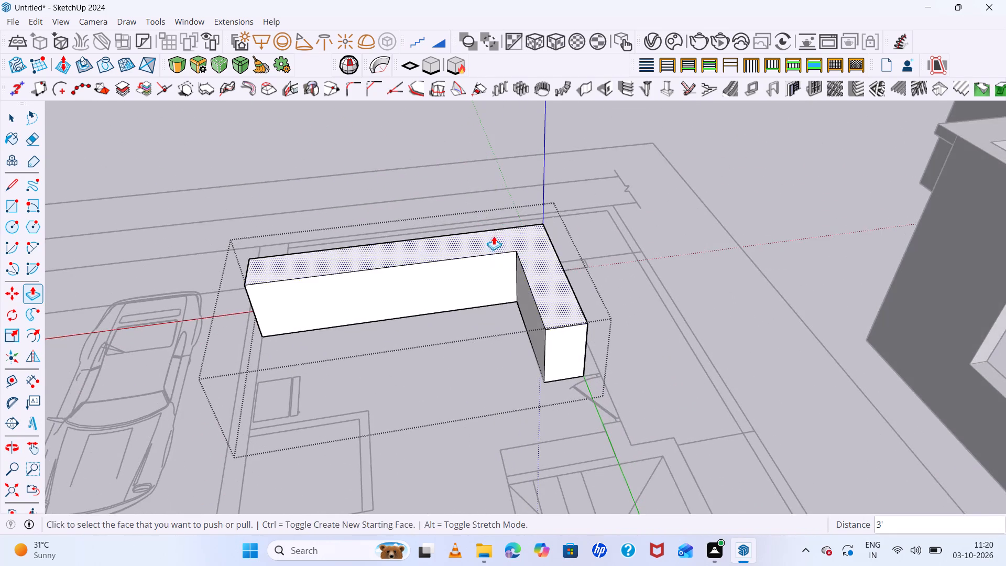
{"action": "middle_click_drag", "start_coordinate": [496, 208], "coordinate": [498, 181]}
{"action": "scroll", "coordinate": [595, 211], "scroll_direction": "down", "scroll_amount": 7}
{"action": "middle_click_drag", "start_coordinate": [696, 313], "coordinate": [494, 317]}
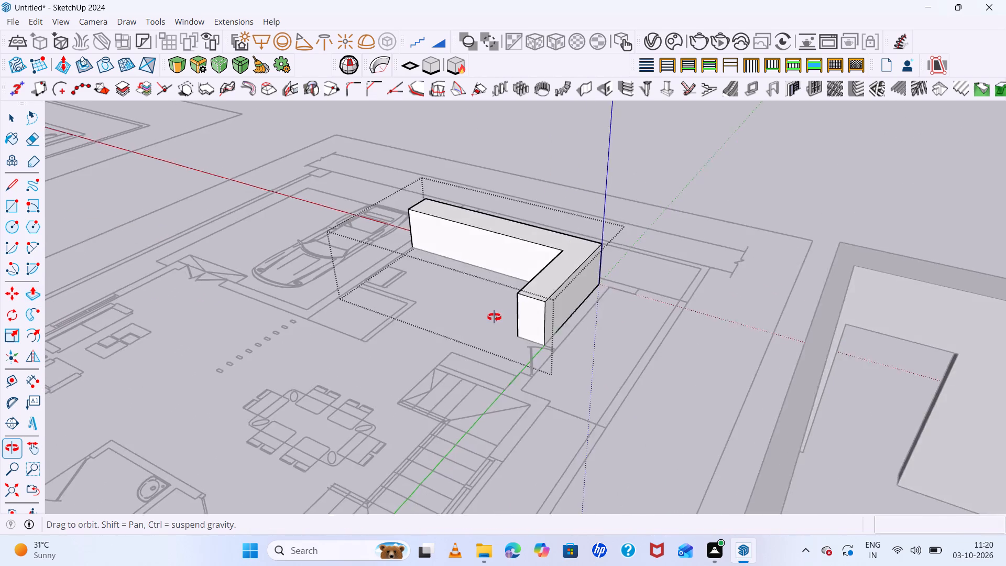
{"action": "middle_click_drag", "start_coordinate": [494, 317], "coordinate": [756, 308]}
{"action": "scroll", "coordinate": [757, 308], "scroll_direction": "up", "scroll_amount": 1}
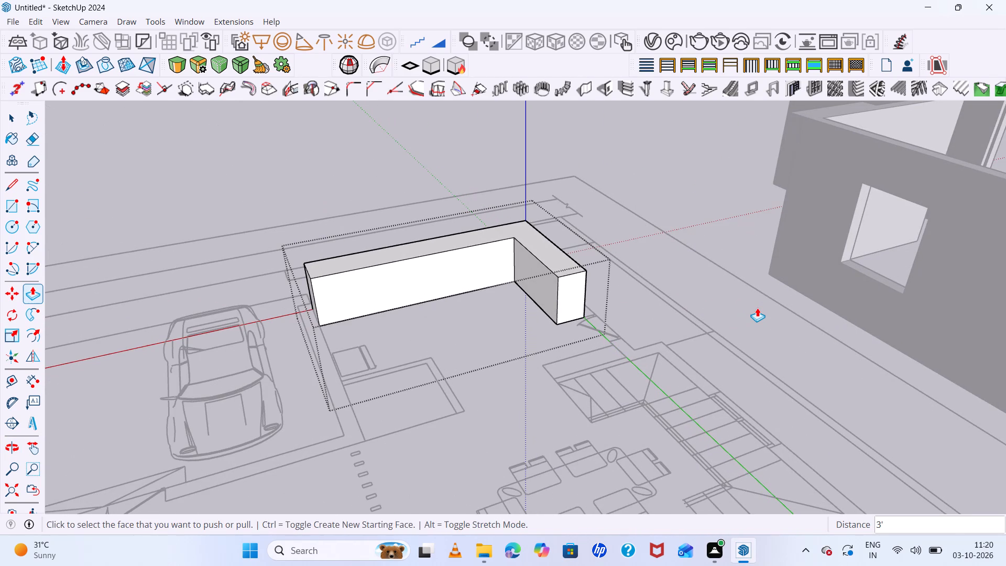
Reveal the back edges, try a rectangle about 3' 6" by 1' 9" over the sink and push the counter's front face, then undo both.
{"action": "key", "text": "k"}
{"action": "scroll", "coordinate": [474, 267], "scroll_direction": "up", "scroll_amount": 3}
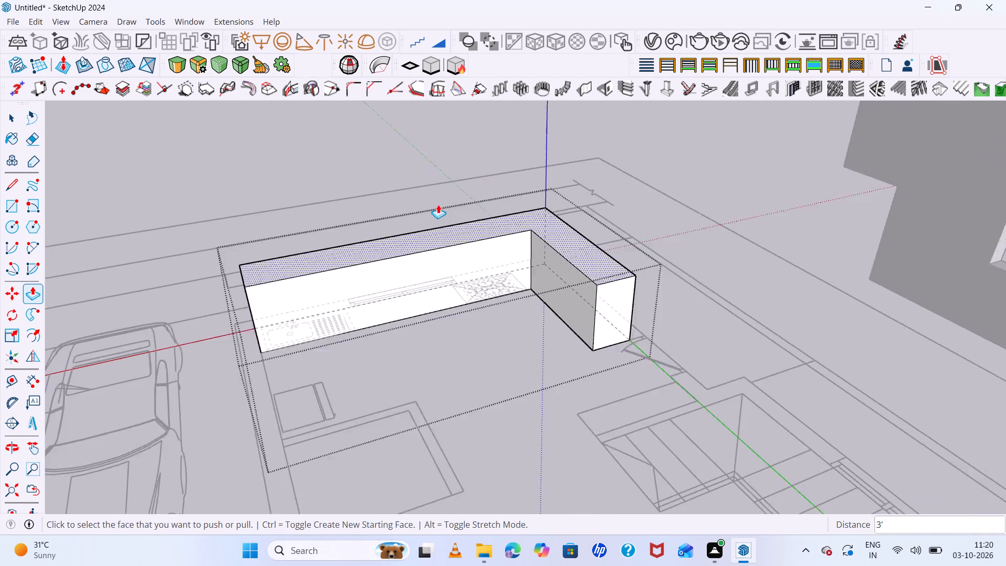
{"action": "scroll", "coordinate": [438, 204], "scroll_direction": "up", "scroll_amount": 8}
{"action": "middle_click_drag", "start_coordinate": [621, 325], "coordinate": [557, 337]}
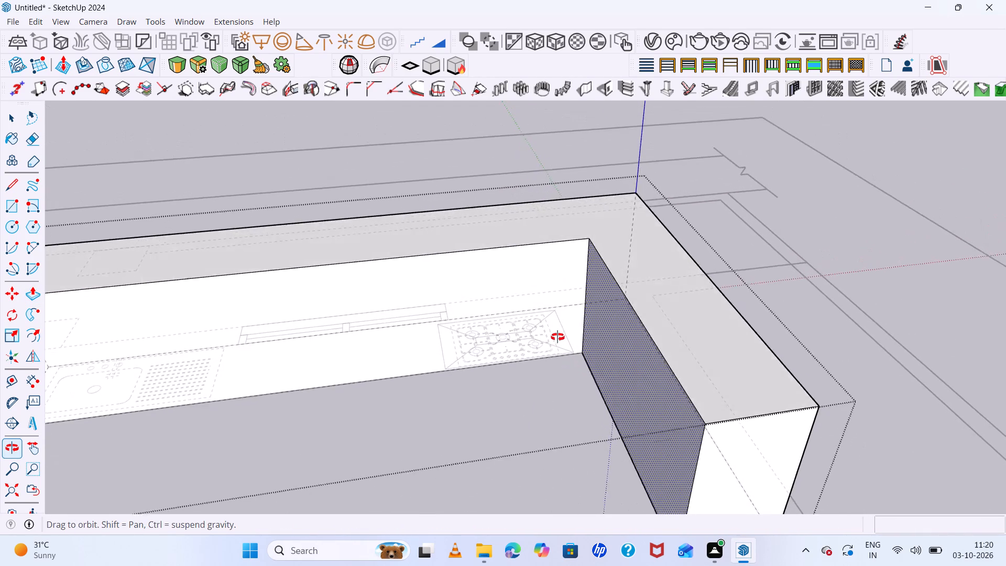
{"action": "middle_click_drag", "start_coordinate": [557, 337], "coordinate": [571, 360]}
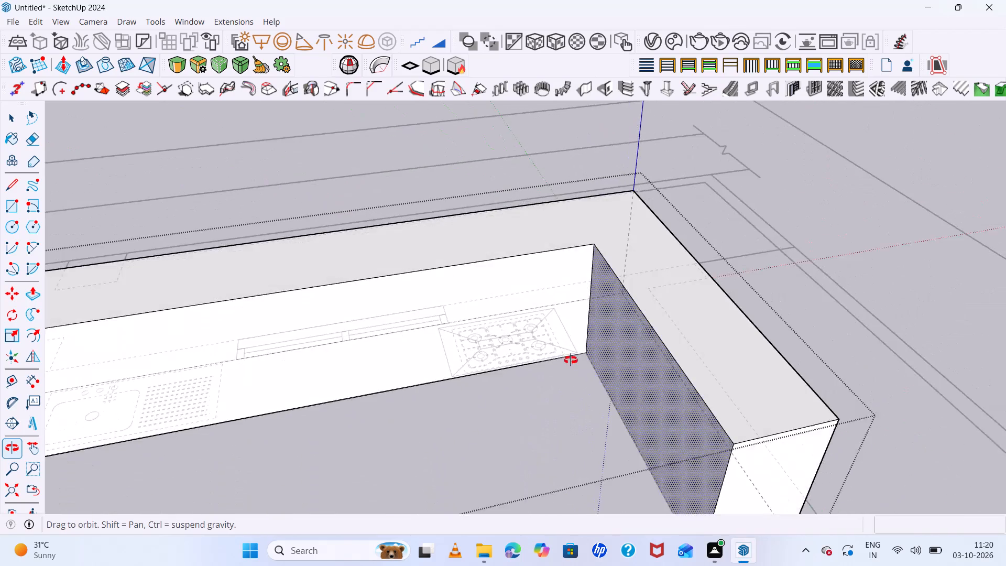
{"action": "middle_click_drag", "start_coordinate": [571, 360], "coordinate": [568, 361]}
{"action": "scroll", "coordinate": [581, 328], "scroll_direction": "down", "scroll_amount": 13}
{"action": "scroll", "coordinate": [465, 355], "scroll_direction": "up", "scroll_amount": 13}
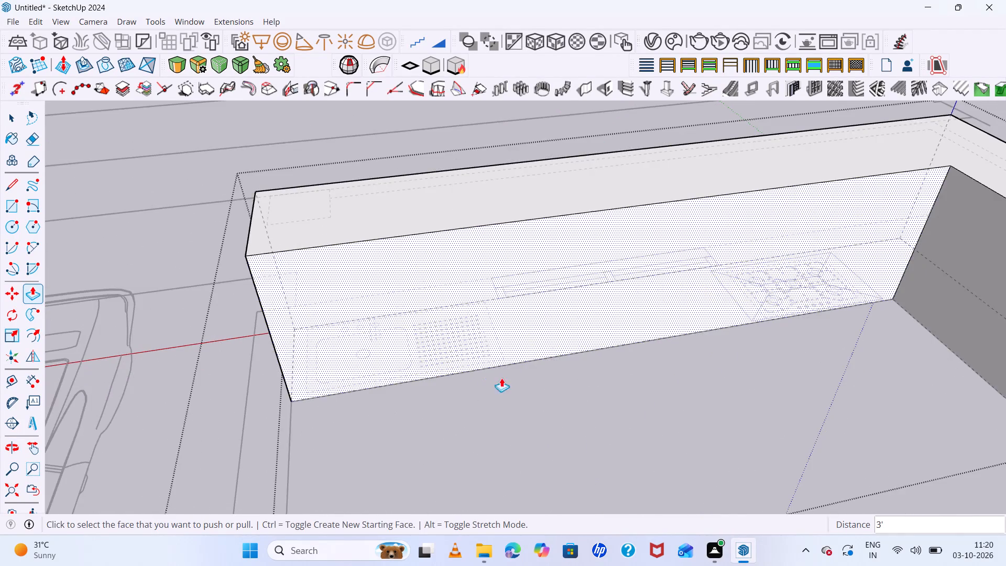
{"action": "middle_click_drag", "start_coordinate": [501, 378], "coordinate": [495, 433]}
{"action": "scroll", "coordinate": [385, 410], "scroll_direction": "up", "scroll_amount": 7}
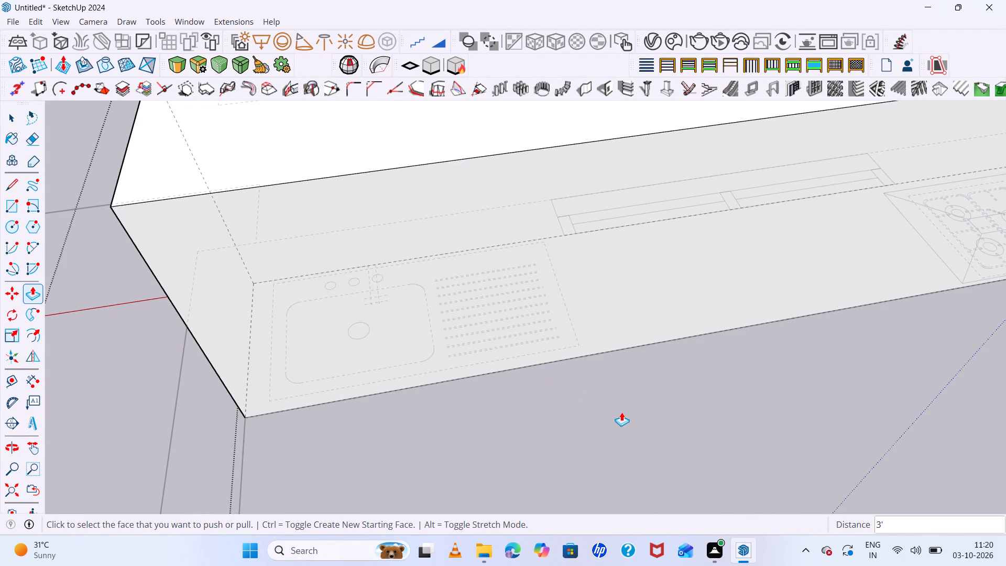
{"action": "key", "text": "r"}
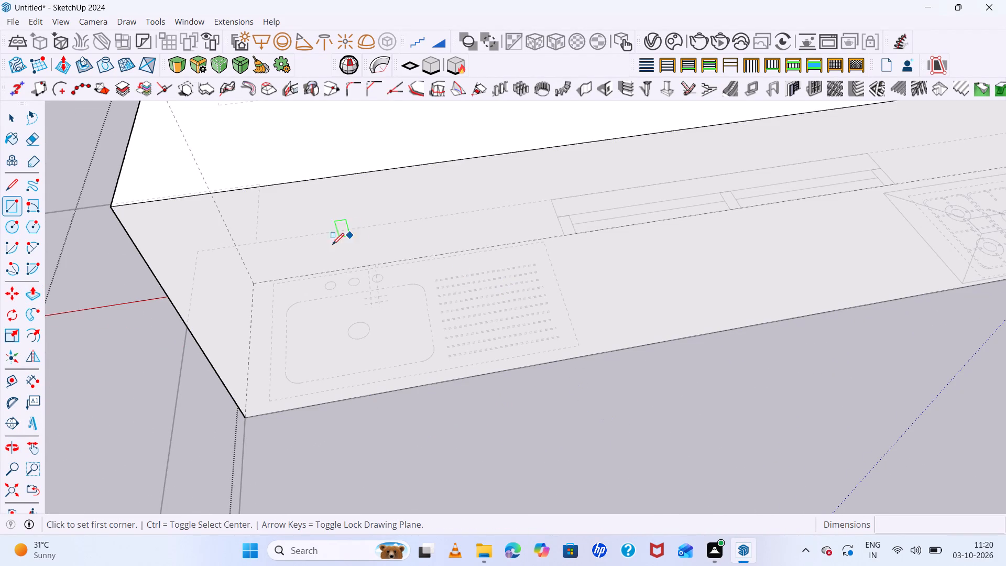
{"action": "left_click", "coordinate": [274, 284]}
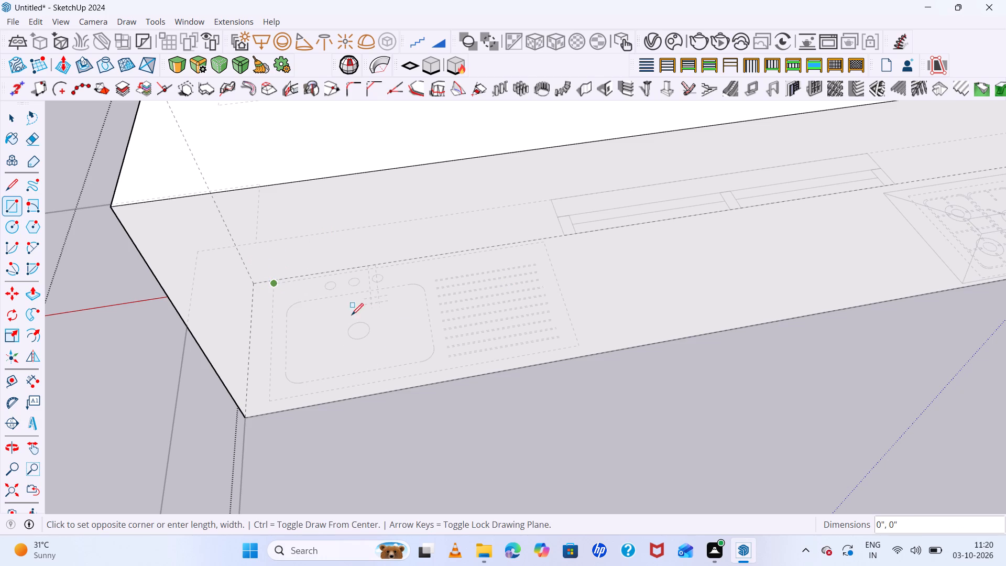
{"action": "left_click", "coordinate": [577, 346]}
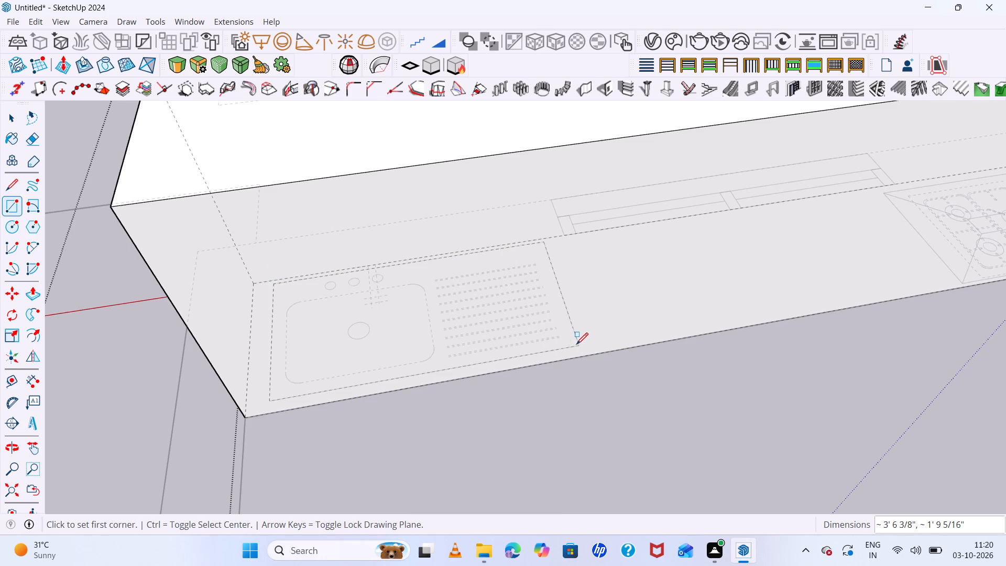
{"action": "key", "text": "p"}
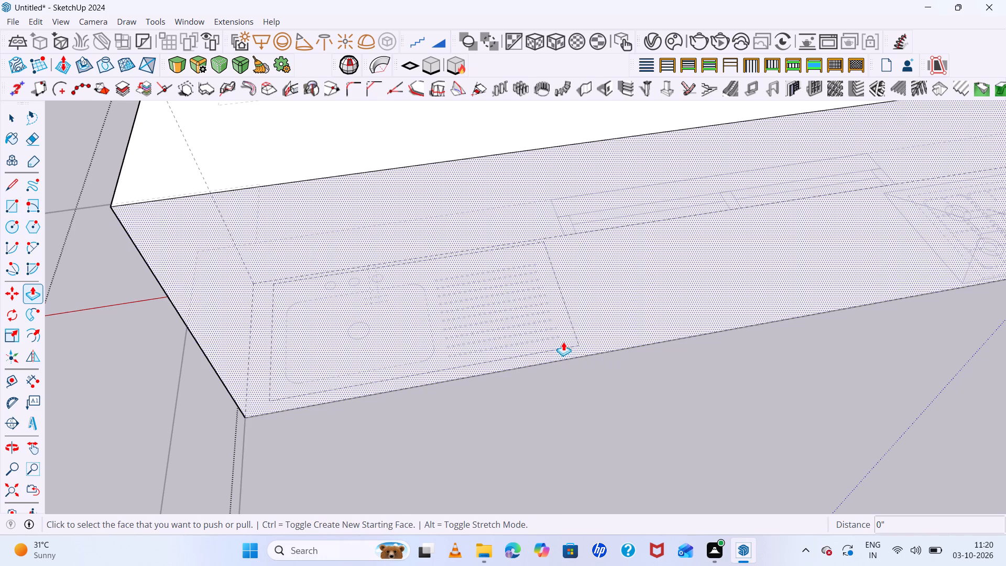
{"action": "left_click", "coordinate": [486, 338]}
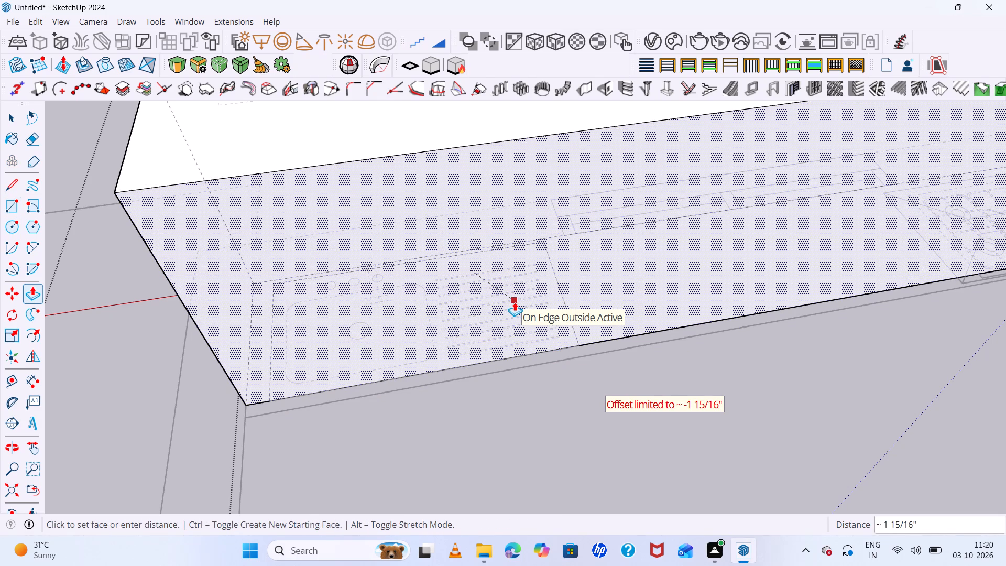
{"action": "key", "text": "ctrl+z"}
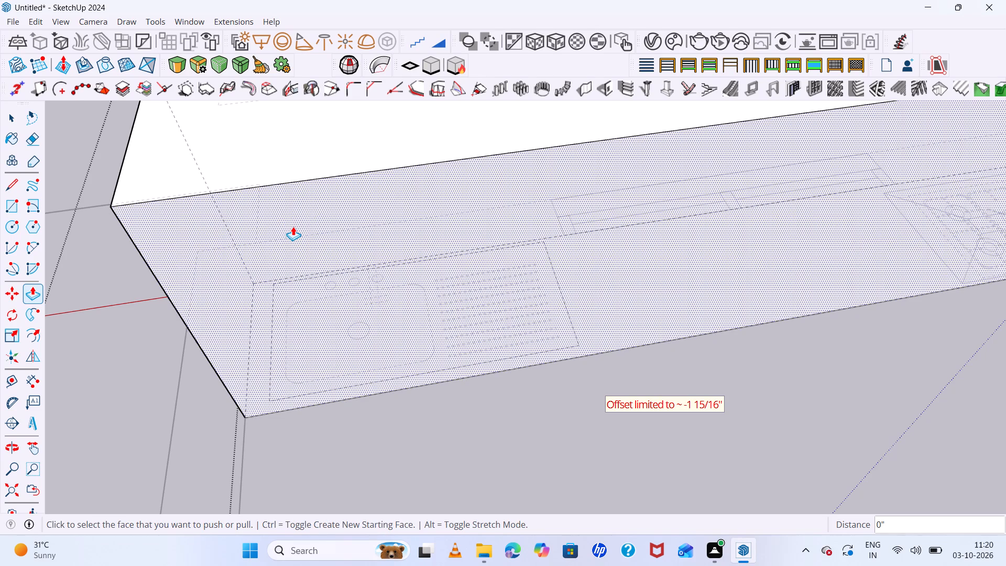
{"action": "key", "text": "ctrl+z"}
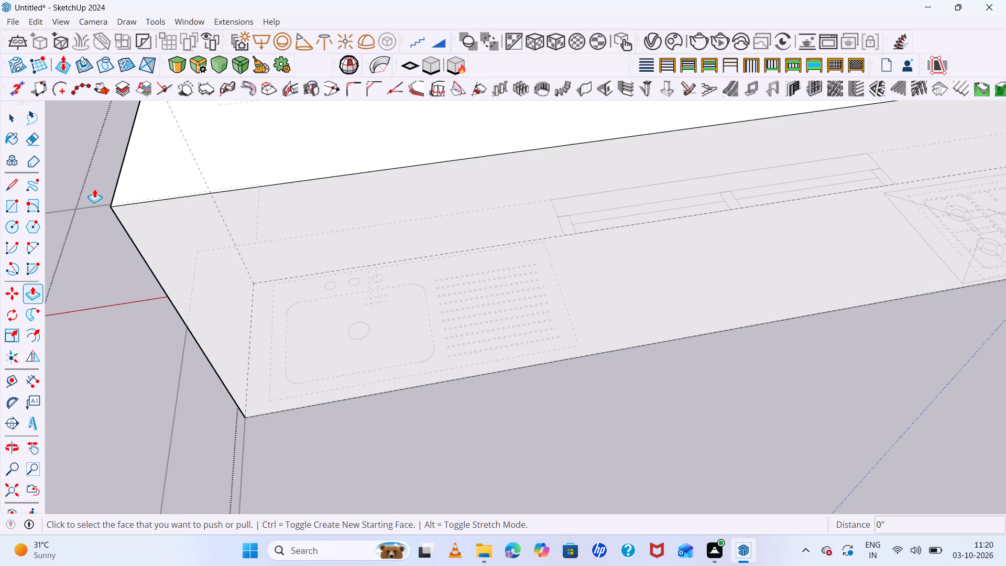
Close the kitchen counter group and turn off the display of back edges.
{"action": "scroll", "coordinate": [146, 219], "scroll_direction": "down", "scroll_amount": 20}
{"action": "scroll", "coordinate": [146, 219], "scroll_direction": "down", "scroll_amount": 2}
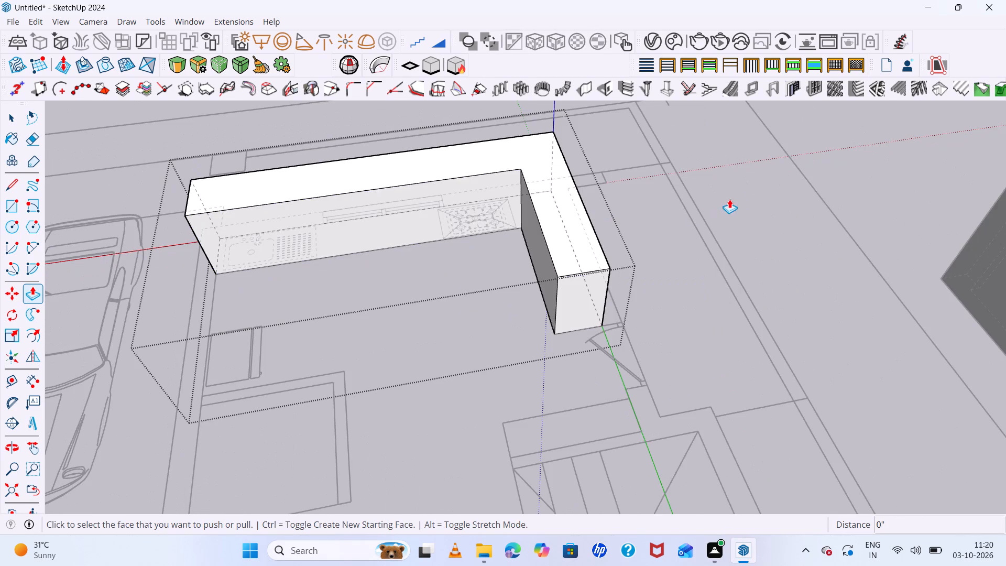
{"action": "left_click", "coordinate": [766, 187]}
{"action": "key", "text": "space"}
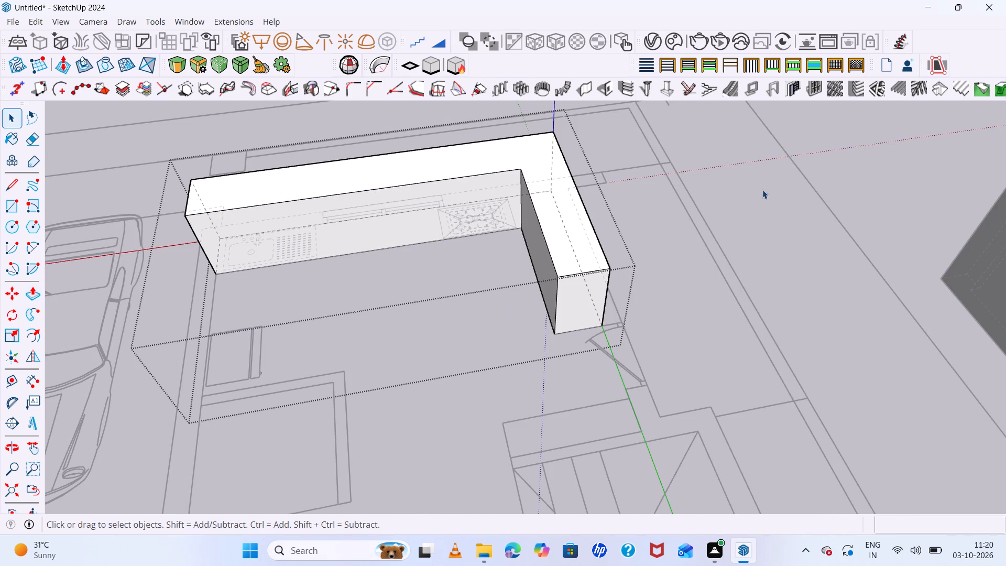
{"action": "left_click", "coordinate": [766, 209]}
{"action": "scroll", "coordinate": [638, 257], "scroll_direction": "down", "scroll_amount": 3}
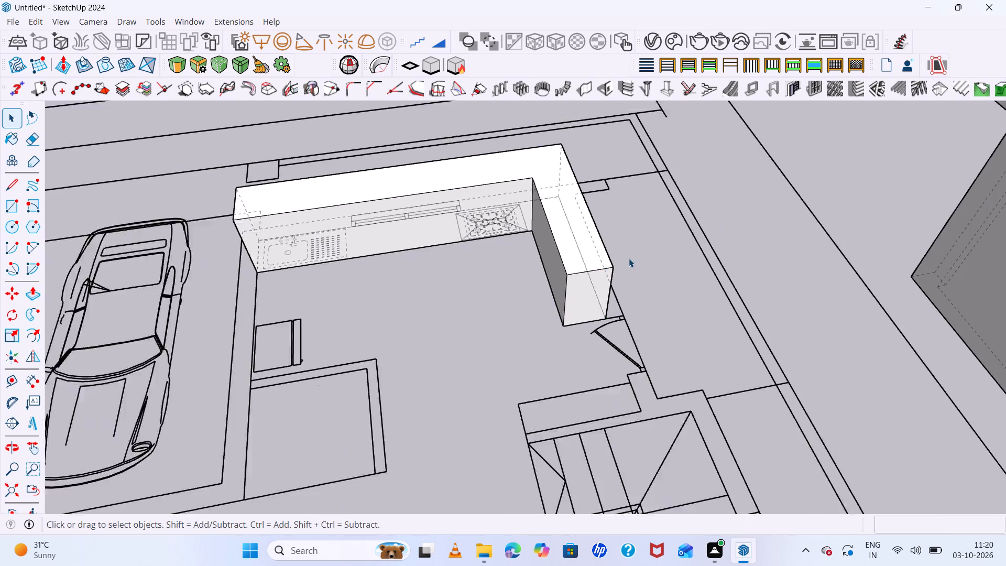
{"action": "scroll", "coordinate": [629, 258], "scroll_direction": "down", "scroll_amount": 3}
{"action": "key", "text": "k"}
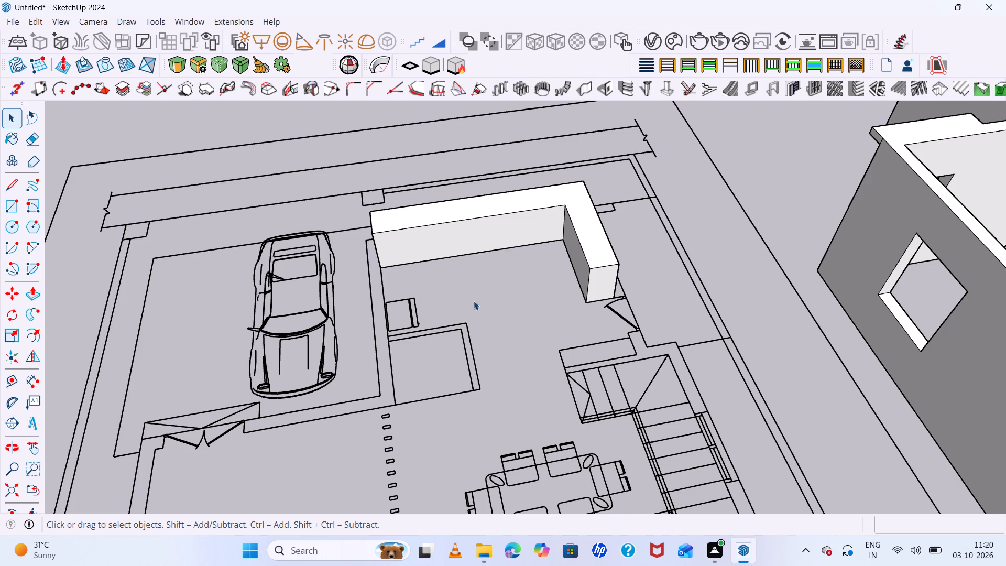
Examine the 3D counter from several angles against the surrounding plan, including its inner corner.
{"action": "scroll", "coordinate": [473, 300], "scroll_direction": "down", "scroll_amount": 2}
{"action": "middle_click_drag", "start_coordinate": [535, 285], "coordinate": [287, 290]}
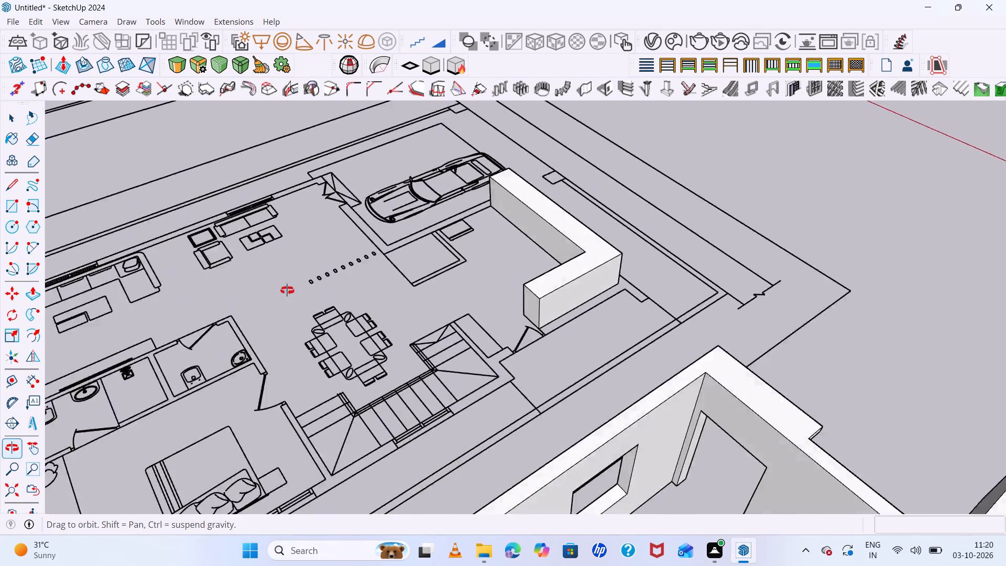
{"action": "middle_click_drag", "start_coordinate": [287, 290], "coordinate": [543, 203]}
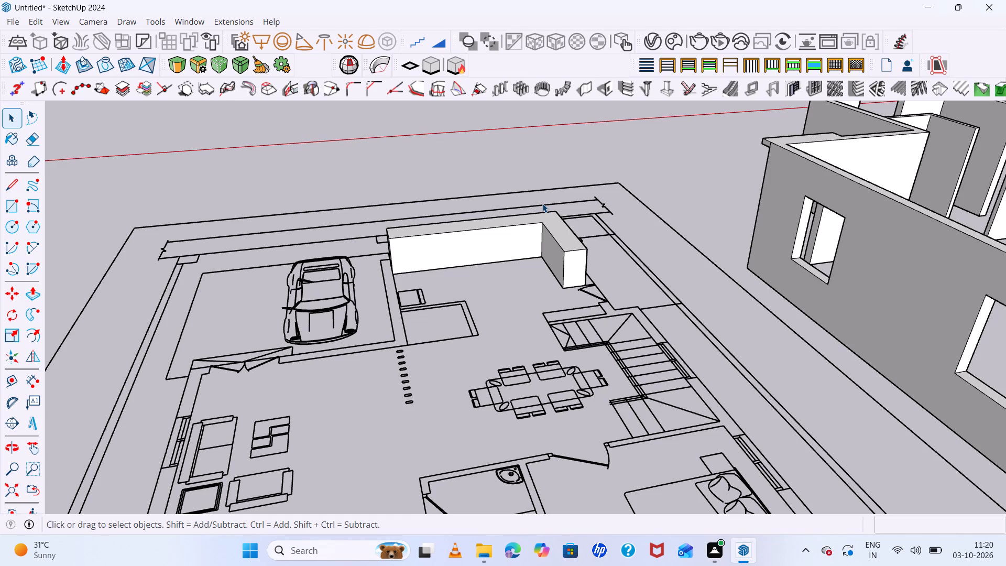
{"action": "scroll", "coordinate": [542, 203], "scroll_direction": "up", "scroll_amount": 3}
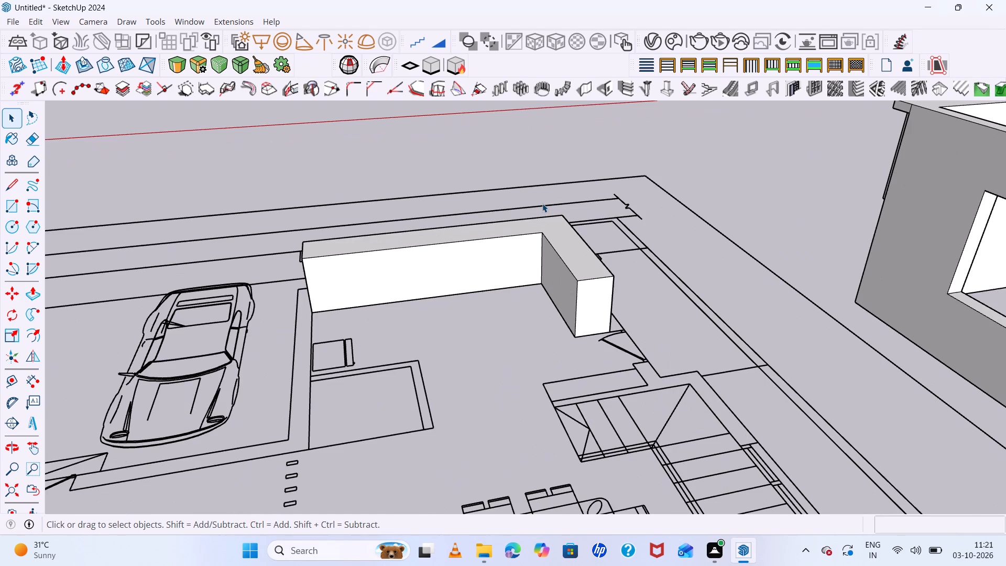
{"action": "scroll", "coordinate": [496, 221], "scroll_direction": "up", "scroll_amount": 6}
{"action": "middle_click_drag", "start_coordinate": [543, 319], "coordinate": [186, 251]}
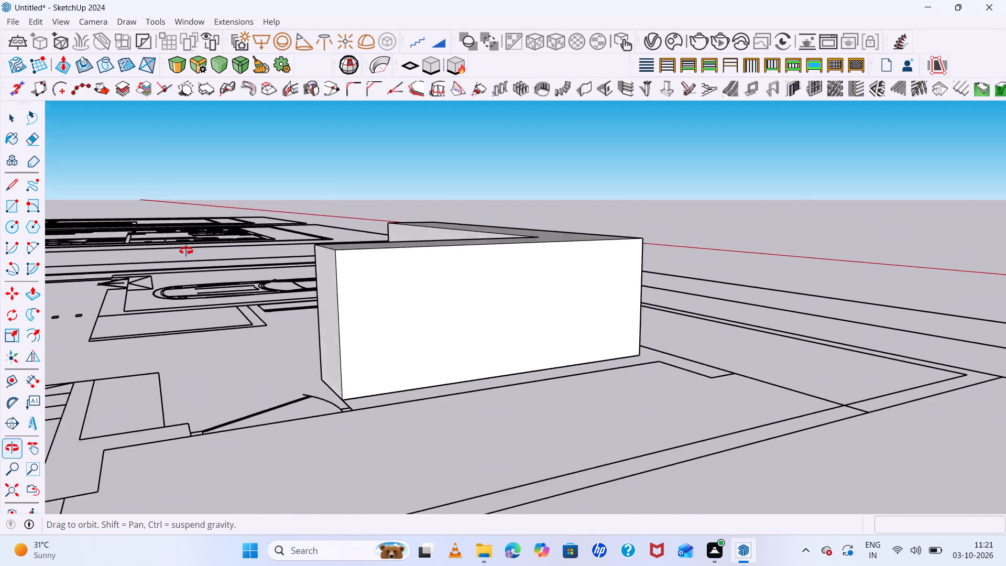
{"action": "middle_click_drag", "start_coordinate": [186, 251], "coordinate": [396, 276]}
{"action": "middle_click", "coordinate": [396, 276]}
{"action": "left_click", "coordinate": [570, 241]}
{"action": "middle_click_drag", "start_coordinate": [464, 292], "coordinate": [541, 343]}
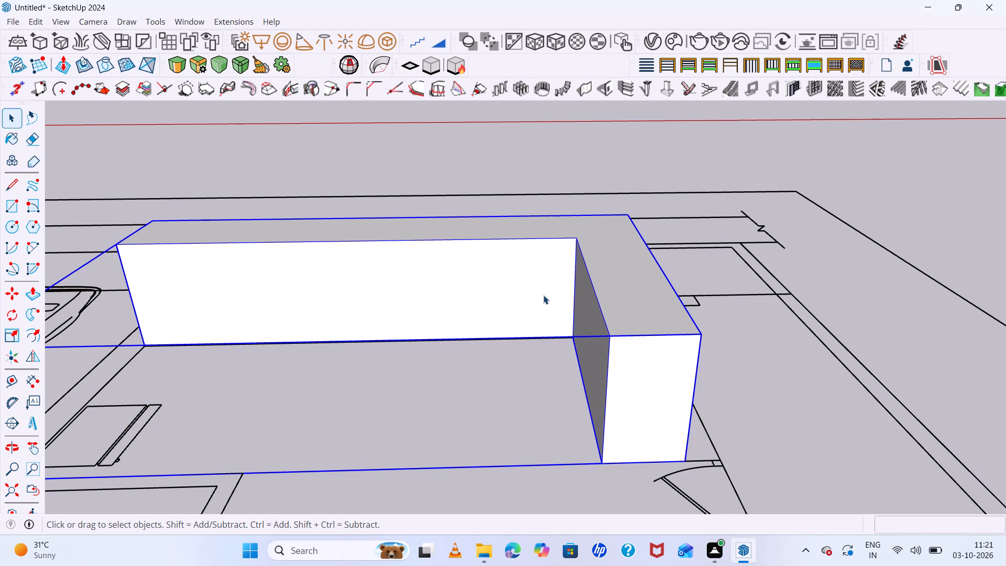
{"action": "scroll", "coordinate": [543, 294], "scroll_direction": "up", "scroll_amount": 2}
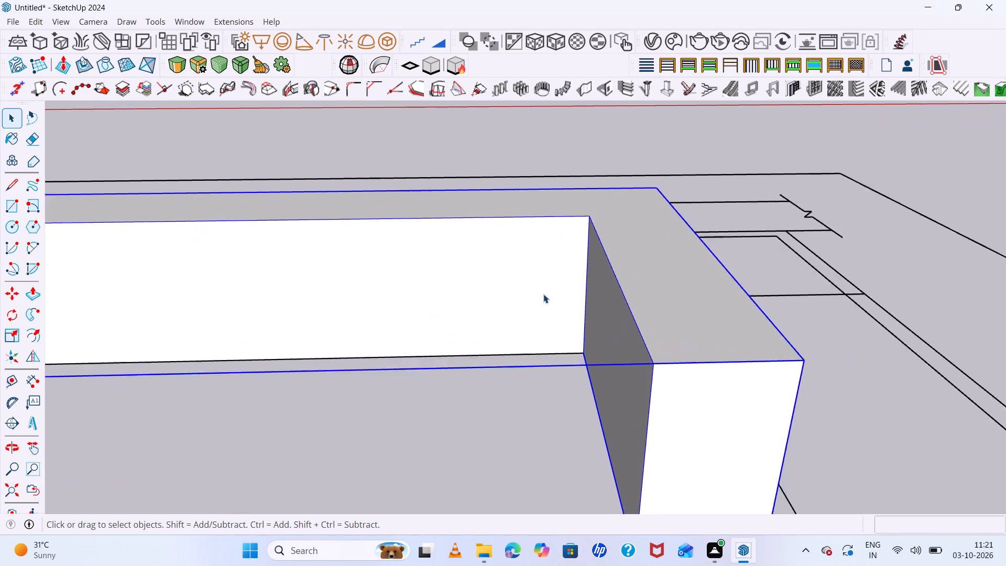
{"action": "scroll", "coordinate": [543, 294], "scroll_direction": "up", "scroll_amount": 5}
{"action": "scroll", "coordinate": [543, 291], "scroll_direction": "down", "scroll_amount": 7}
{"action": "scroll", "coordinate": [543, 291], "scroll_direction": "up", "scroll_amount": 6}
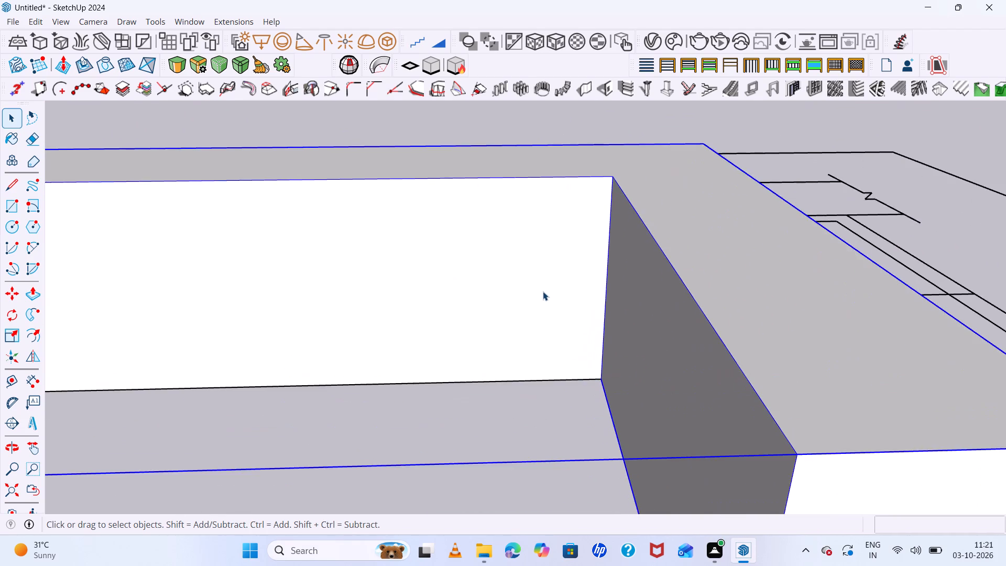
{"action": "scroll", "coordinate": [543, 291], "scroll_direction": "down", "scroll_amount": 6}
{"action": "scroll", "coordinate": [543, 291], "scroll_direction": "up", "scroll_amount": 5}
{"action": "middle_click_drag", "start_coordinate": [414, 317], "coordinate": [587, 352]}
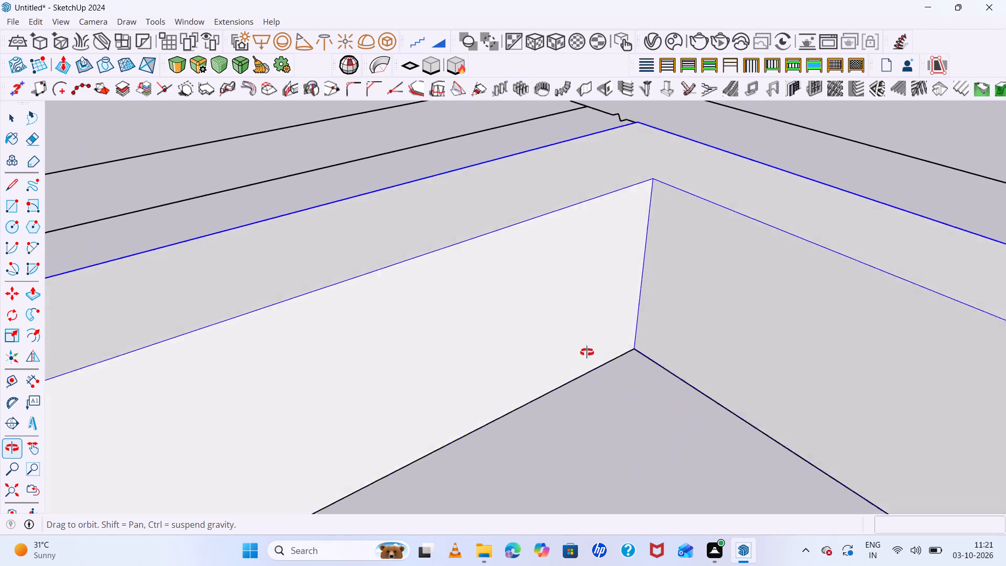
{"action": "middle_click_drag", "start_coordinate": [587, 352], "coordinate": [610, 343]}
{"action": "middle_click_drag", "start_coordinate": [606, 342], "coordinate": [599, 340]}
{"action": "scroll", "coordinate": [500, 298], "scroll_direction": "down", "scroll_amount": 6}
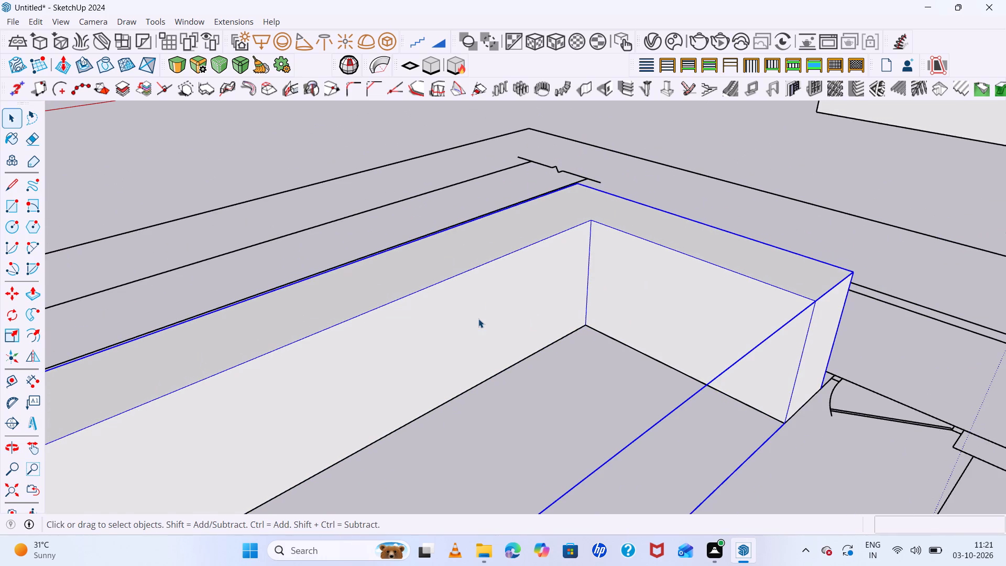
Turn on the display of back edges to reveal the sink and stove outlines beneath the counter.
{"action": "key", "text": "k"}
{"action": "scroll", "coordinate": [599, 373], "scroll_direction": "down", "scroll_amount": 7}
{"action": "middle_click_drag", "start_coordinate": [609, 420], "coordinate": [520, 440]}
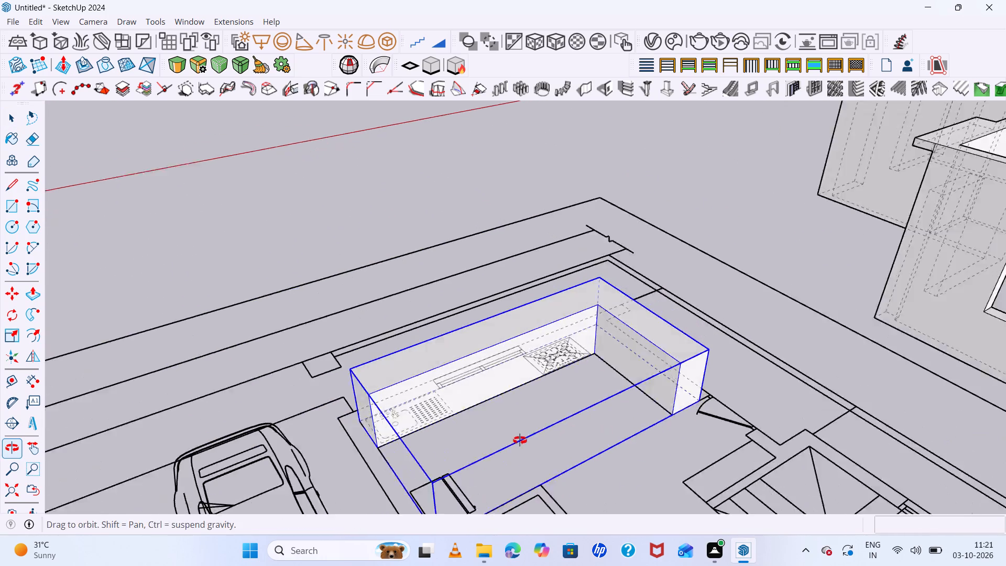
{"action": "middle_click_drag", "start_coordinate": [520, 440], "coordinate": [509, 440]}
{"action": "scroll", "coordinate": [373, 369], "scroll_direction": "up", "scroll_amount": 7}
{"action": "middle_click_drag", "start_coordinate": [497, 460], "coordinate": [469, 463]}
{"action": "middle_click_drag", "start_coordinate": [465, 463], "coordinate": [457, 463]}
{"action": "scroll", "coordinate": [331, 415], "scroll_direction": "up", "scroll_amount": 2}
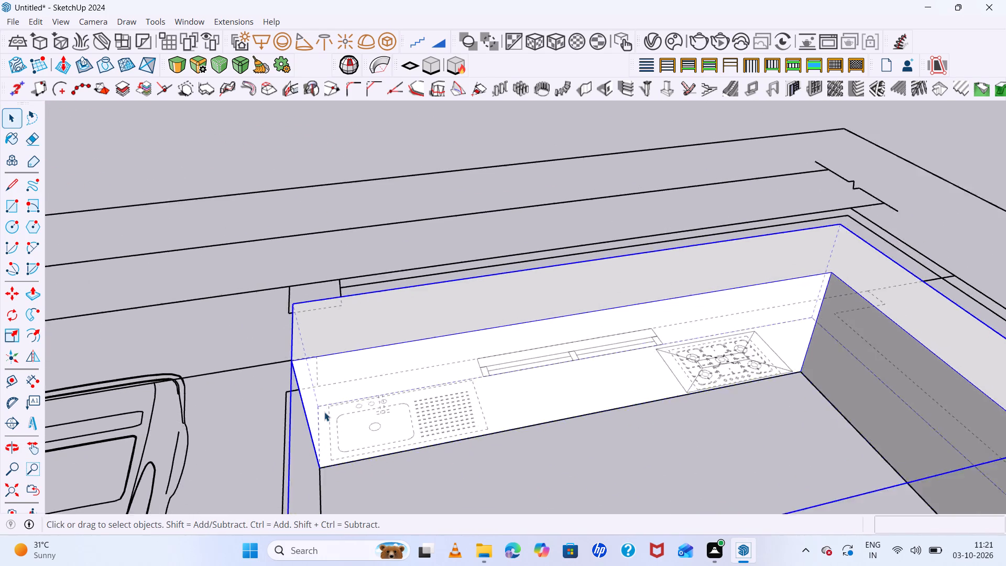
Draw a rectangle about 3' 6" by 2' around the sink and drainboard outline at the counter's base.
{"action": "scroll", "coordinate": [324, 412], "scroll_direction": "up", "scroll_amount": 3}
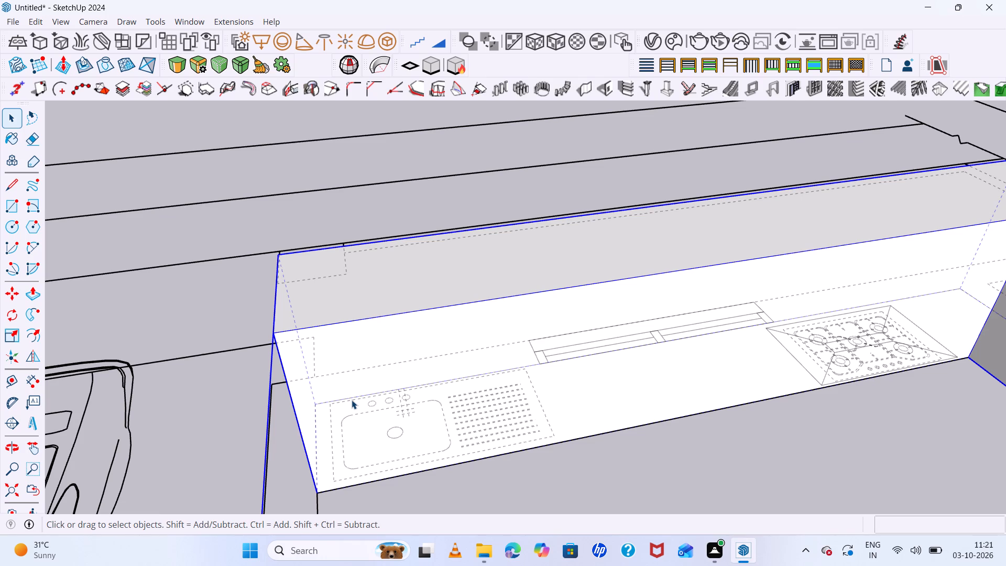
{"action": "scroll", "coordinate": [356, 378], "scroll_direction": "up", "scroll_amount": 6}
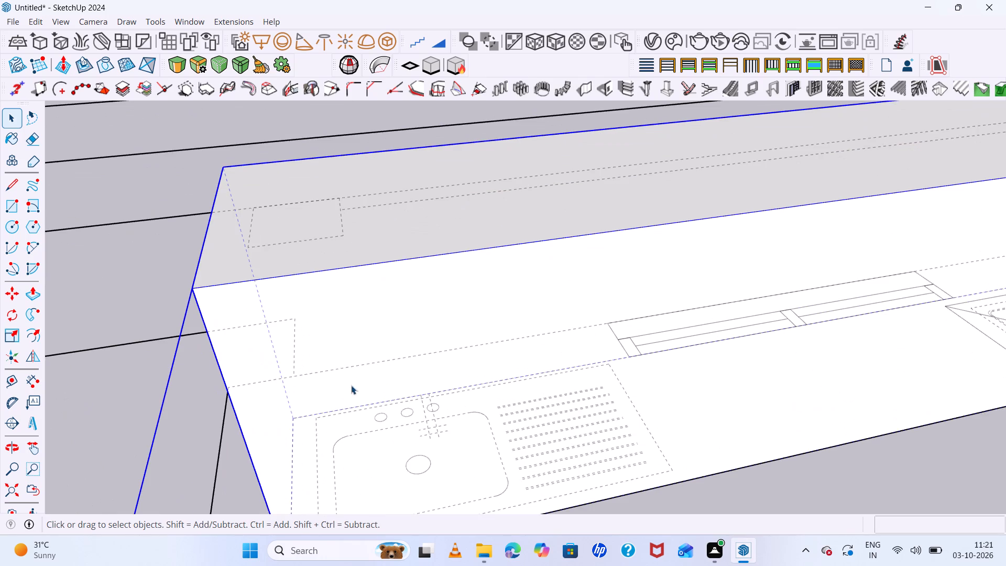
{"action": "key", "text": "r"}
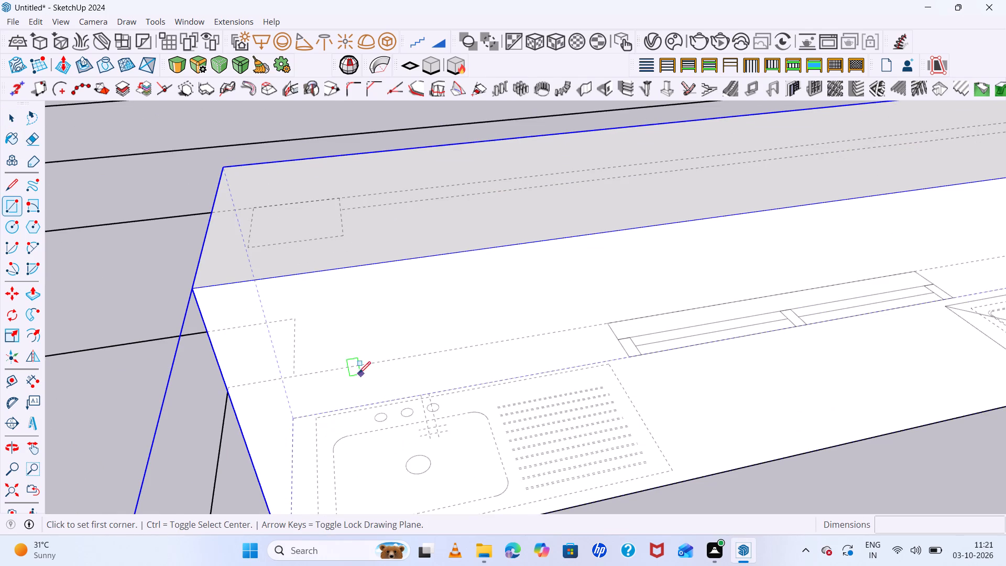
{"action": "left_click", "coordinate": [316, 410]}
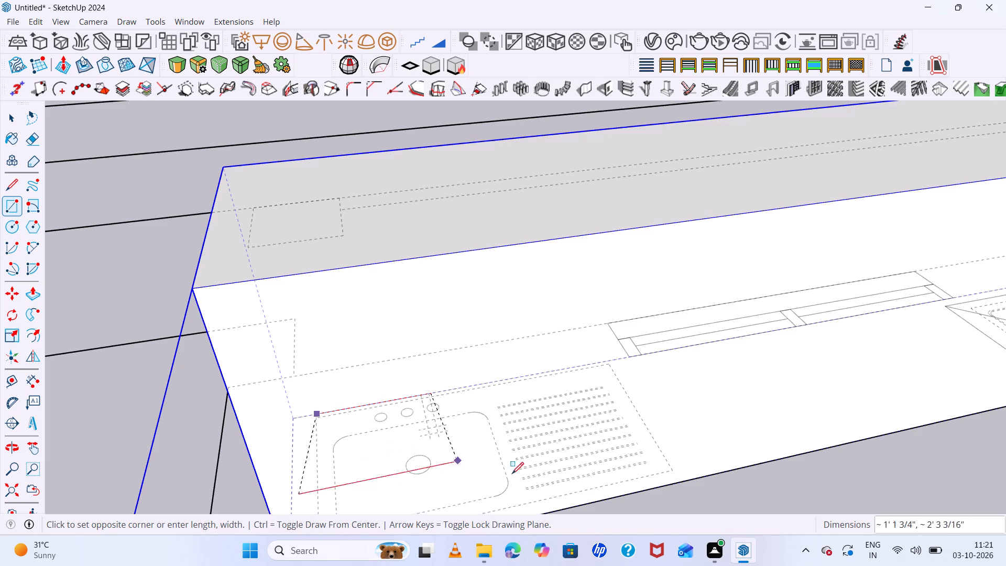
{"action": "left_click", "coordinate": [680, 479]}
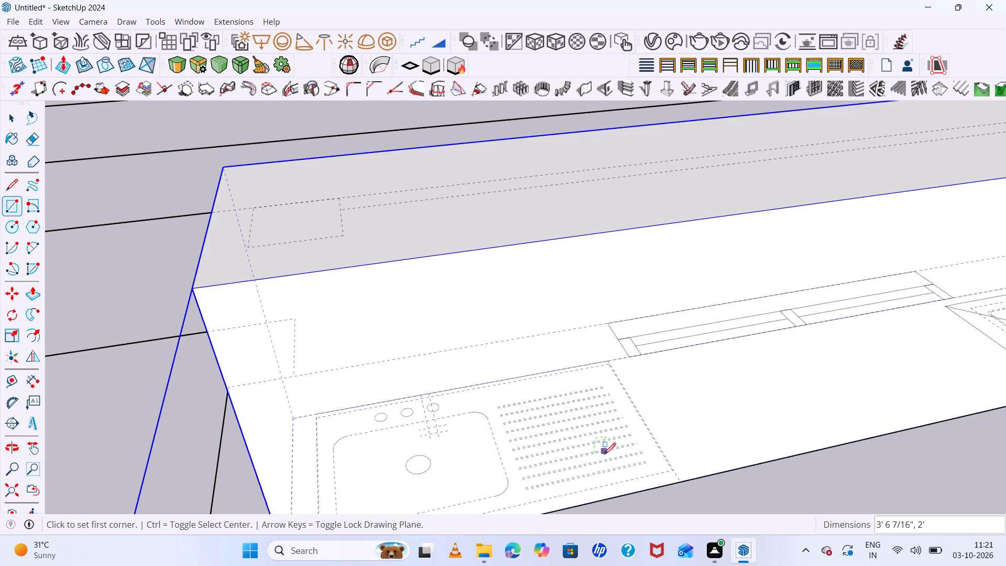
Extrude the sink rectangle upward into a block reaching the height of the counter's top.
{"action": "middle_click_drag", "start_coordinate": [609, 463], "coordinate": [555, 456]}
{"action": "key", "text": "p"}
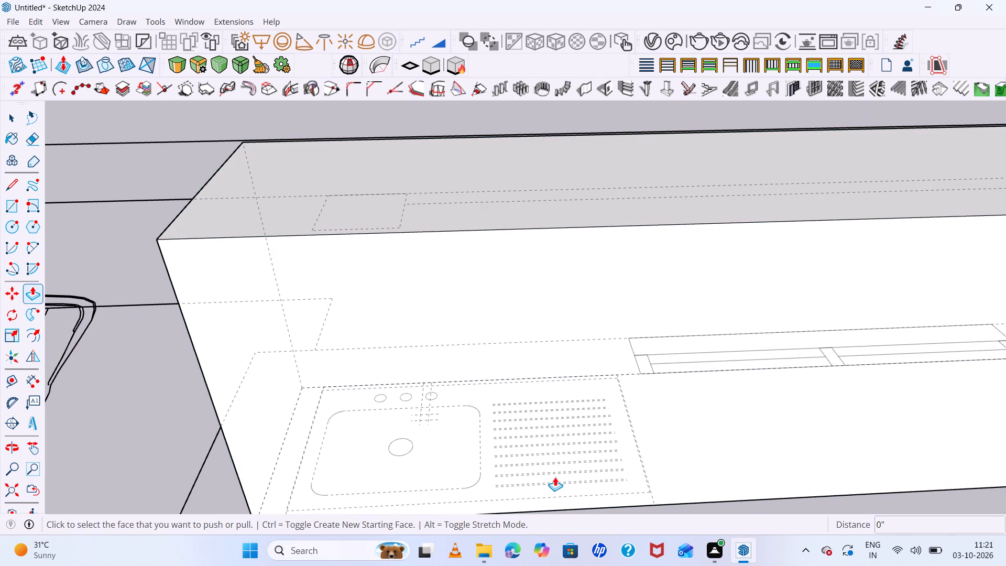
{"action": "left_click", "coordinate": [555, 477]}
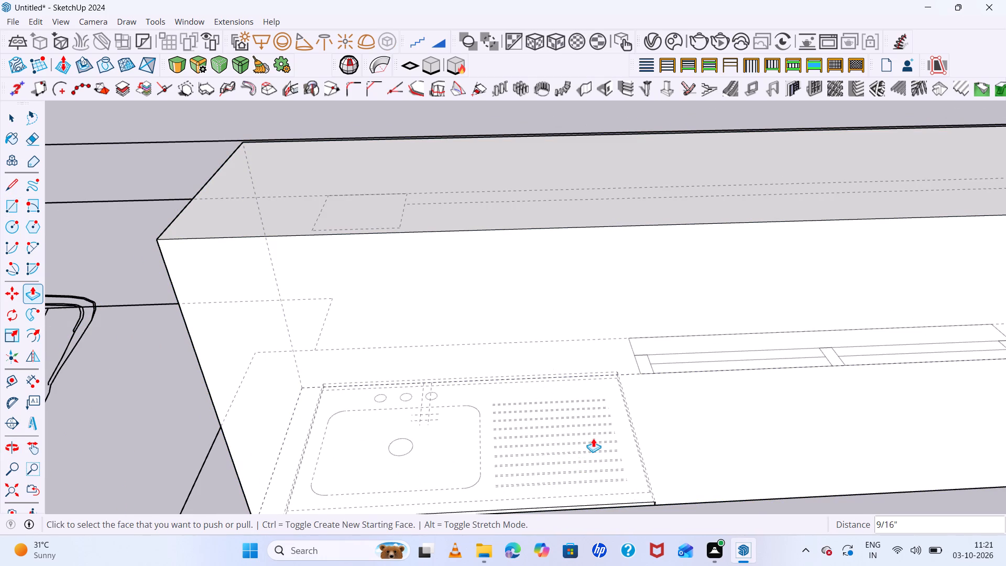
{"action": "middle_click_drag", "start_coordinate": [593, 438], "coordinate": [587, 330]}
{"action": "left_click_drag", "start_coordinate": [546, 441], "coordinate": [544, 350]}
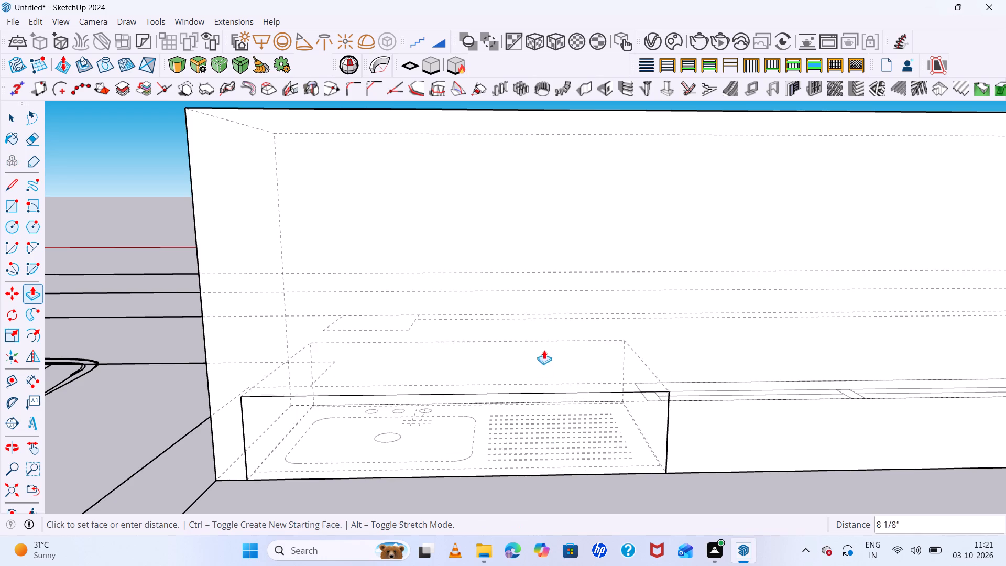
{"action": "left_click_drag", "start_coordinate": [544, 350], "coordinate": [537, 339]}
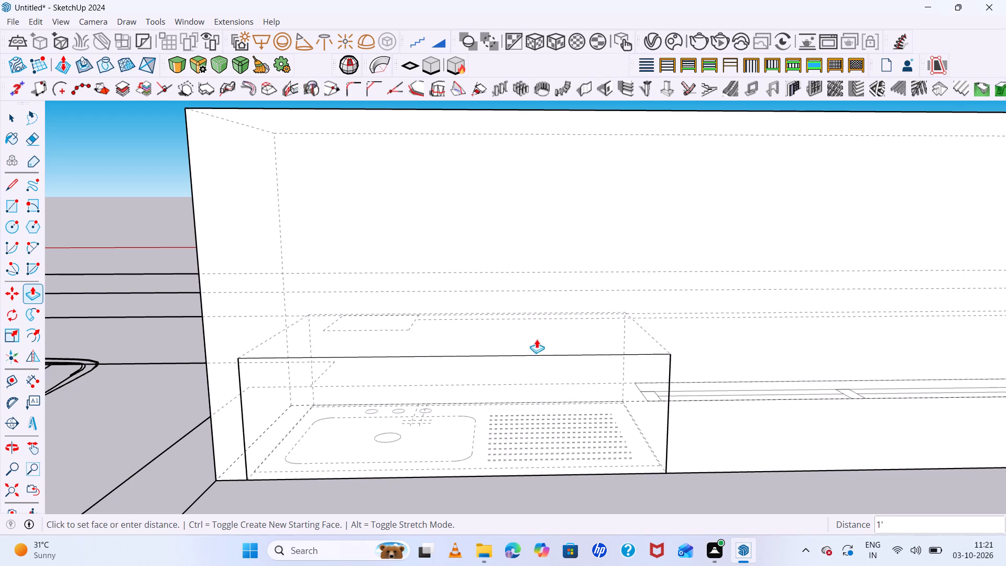
{"action": "left_click_drag", "start_coordinate": [537, 339], "coordinate": [531, 112]}
{"action": "left_click", "coordinate": [531, 112]}
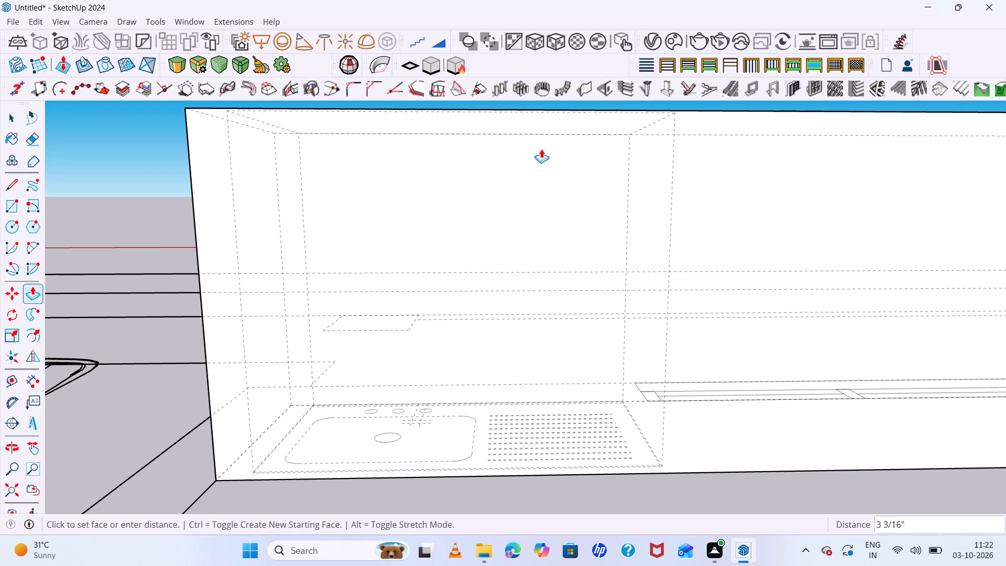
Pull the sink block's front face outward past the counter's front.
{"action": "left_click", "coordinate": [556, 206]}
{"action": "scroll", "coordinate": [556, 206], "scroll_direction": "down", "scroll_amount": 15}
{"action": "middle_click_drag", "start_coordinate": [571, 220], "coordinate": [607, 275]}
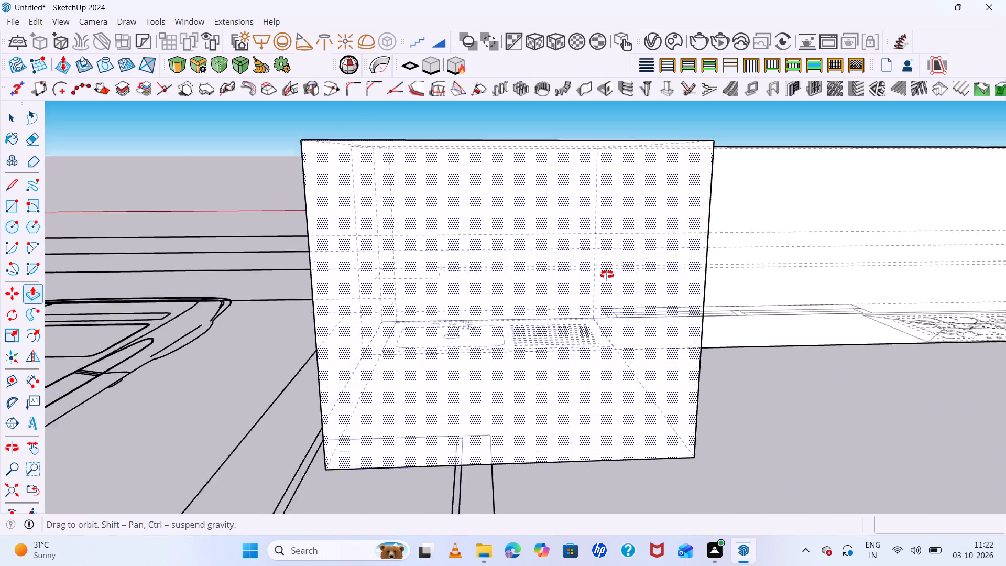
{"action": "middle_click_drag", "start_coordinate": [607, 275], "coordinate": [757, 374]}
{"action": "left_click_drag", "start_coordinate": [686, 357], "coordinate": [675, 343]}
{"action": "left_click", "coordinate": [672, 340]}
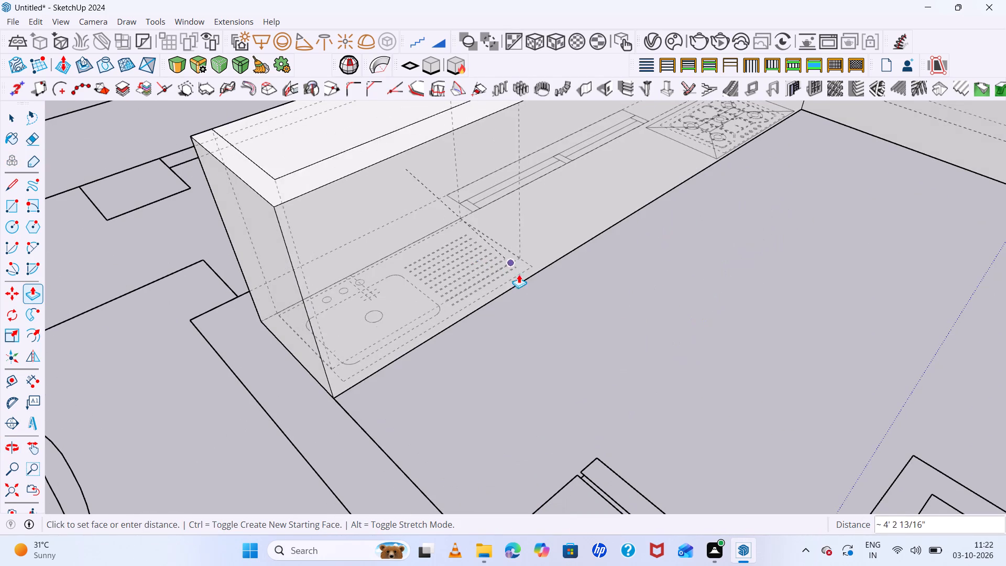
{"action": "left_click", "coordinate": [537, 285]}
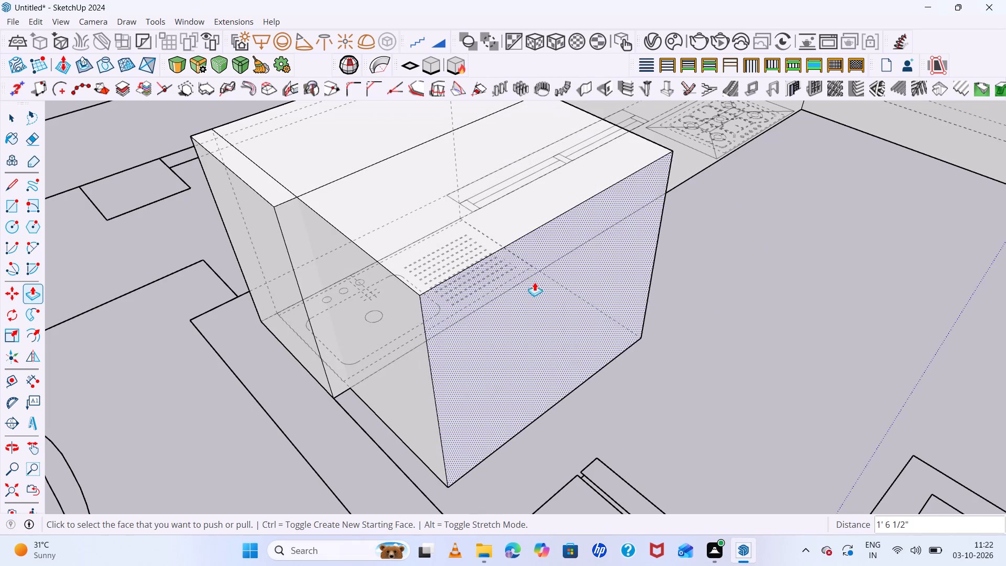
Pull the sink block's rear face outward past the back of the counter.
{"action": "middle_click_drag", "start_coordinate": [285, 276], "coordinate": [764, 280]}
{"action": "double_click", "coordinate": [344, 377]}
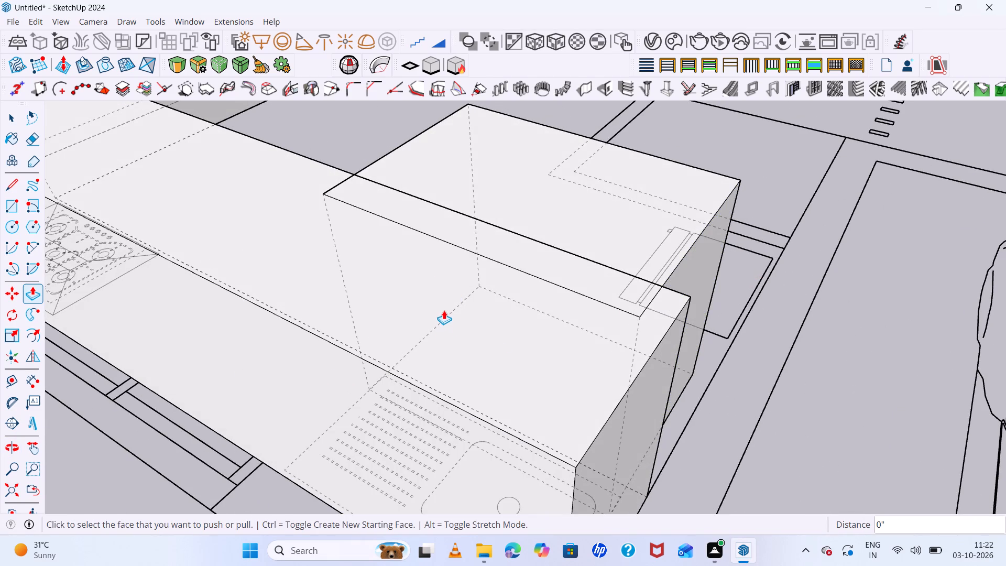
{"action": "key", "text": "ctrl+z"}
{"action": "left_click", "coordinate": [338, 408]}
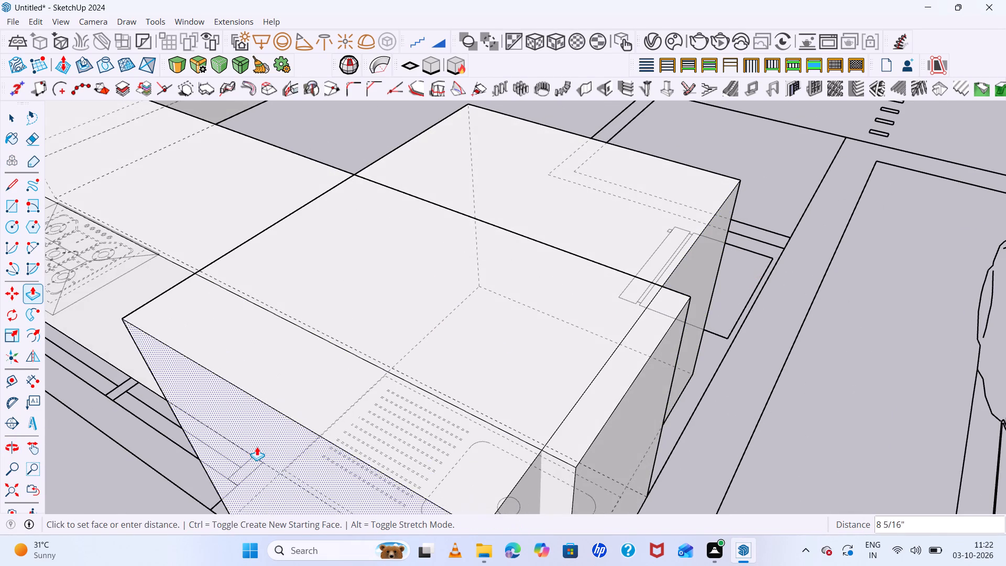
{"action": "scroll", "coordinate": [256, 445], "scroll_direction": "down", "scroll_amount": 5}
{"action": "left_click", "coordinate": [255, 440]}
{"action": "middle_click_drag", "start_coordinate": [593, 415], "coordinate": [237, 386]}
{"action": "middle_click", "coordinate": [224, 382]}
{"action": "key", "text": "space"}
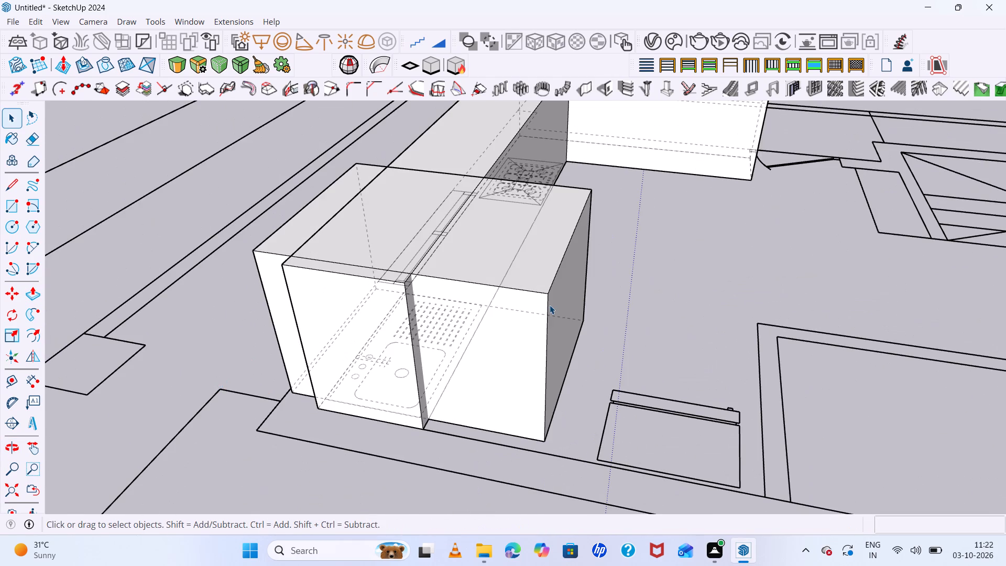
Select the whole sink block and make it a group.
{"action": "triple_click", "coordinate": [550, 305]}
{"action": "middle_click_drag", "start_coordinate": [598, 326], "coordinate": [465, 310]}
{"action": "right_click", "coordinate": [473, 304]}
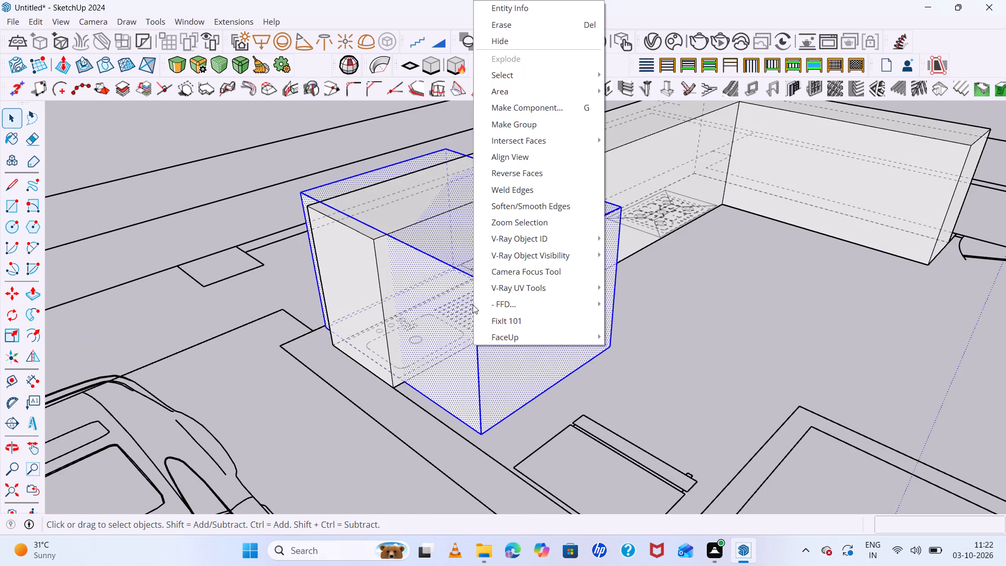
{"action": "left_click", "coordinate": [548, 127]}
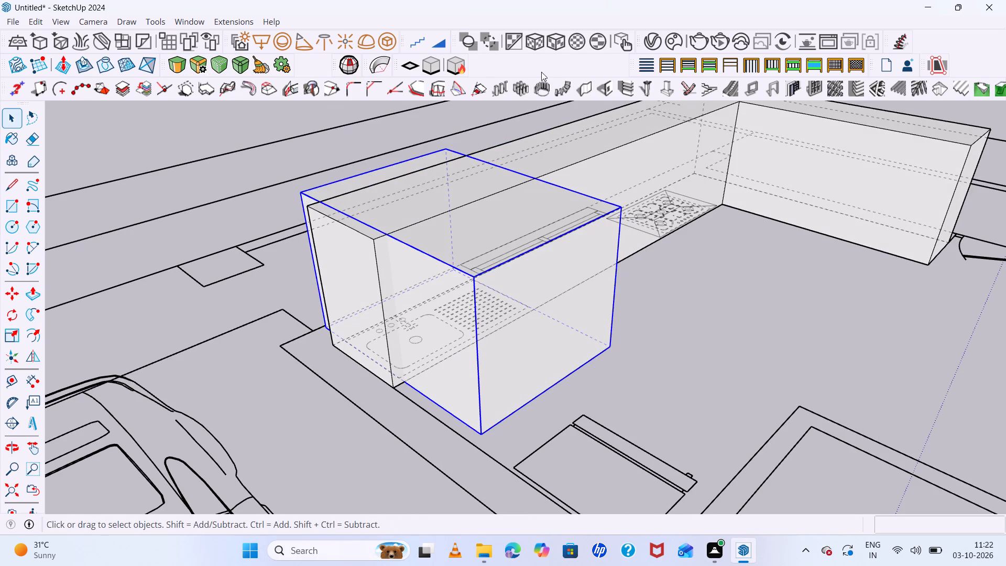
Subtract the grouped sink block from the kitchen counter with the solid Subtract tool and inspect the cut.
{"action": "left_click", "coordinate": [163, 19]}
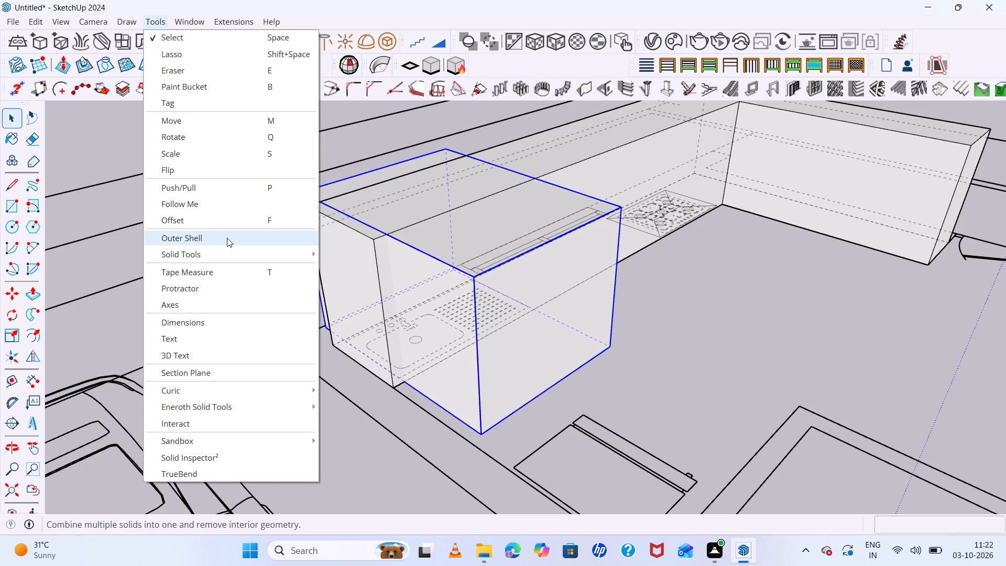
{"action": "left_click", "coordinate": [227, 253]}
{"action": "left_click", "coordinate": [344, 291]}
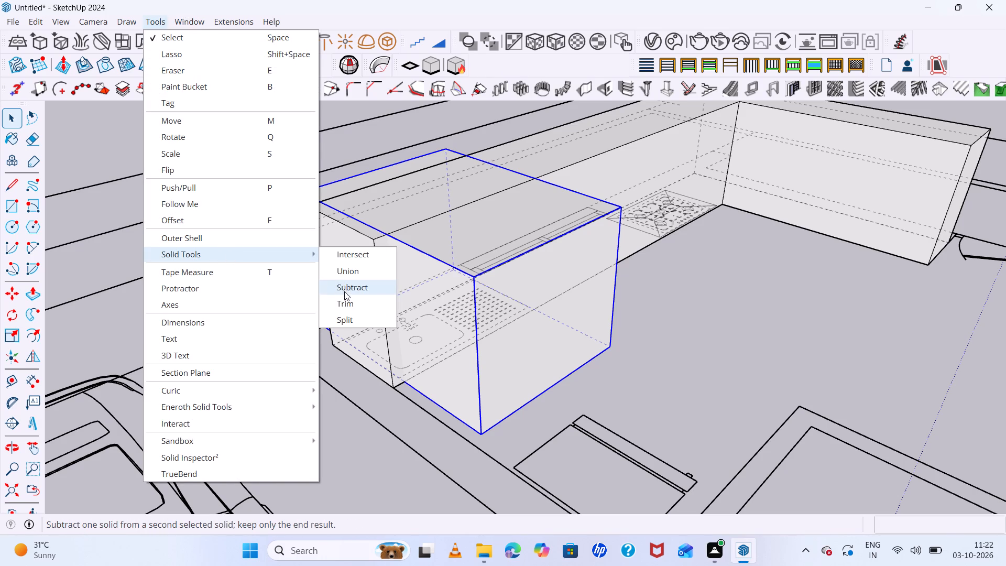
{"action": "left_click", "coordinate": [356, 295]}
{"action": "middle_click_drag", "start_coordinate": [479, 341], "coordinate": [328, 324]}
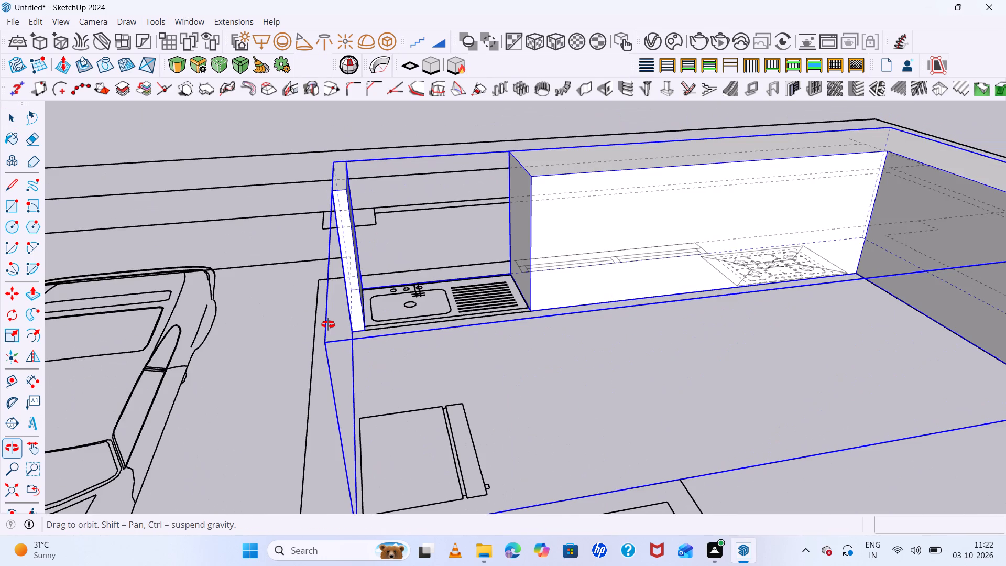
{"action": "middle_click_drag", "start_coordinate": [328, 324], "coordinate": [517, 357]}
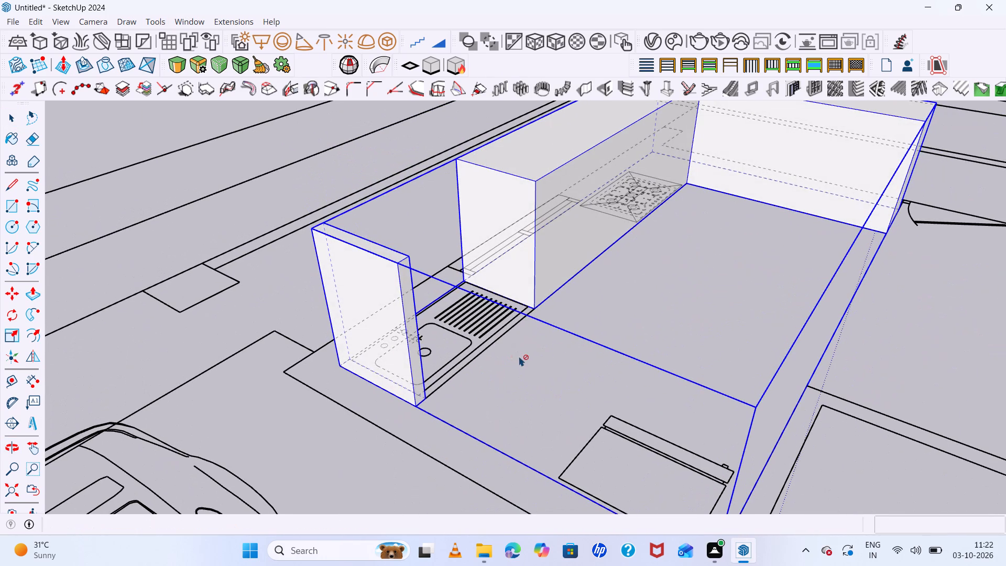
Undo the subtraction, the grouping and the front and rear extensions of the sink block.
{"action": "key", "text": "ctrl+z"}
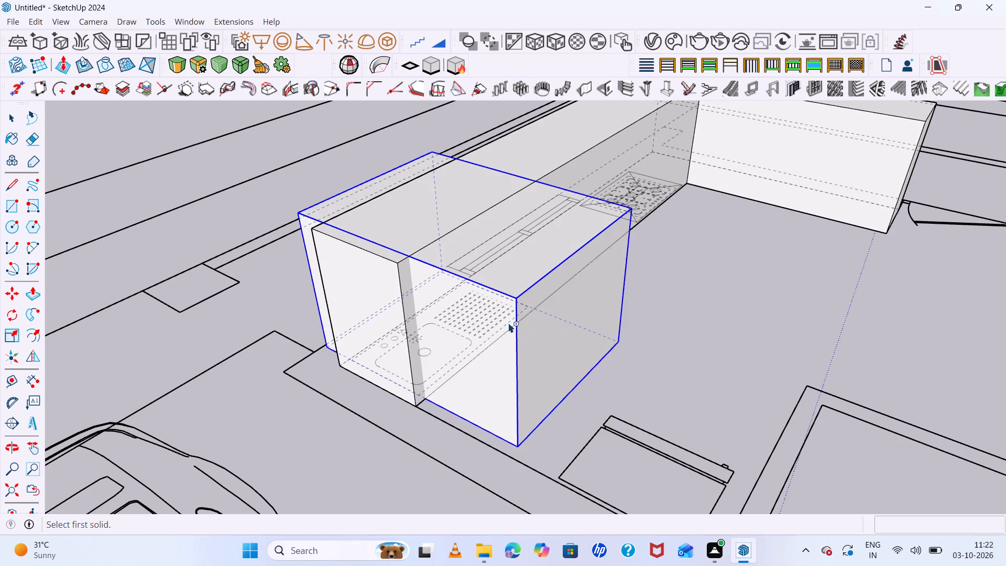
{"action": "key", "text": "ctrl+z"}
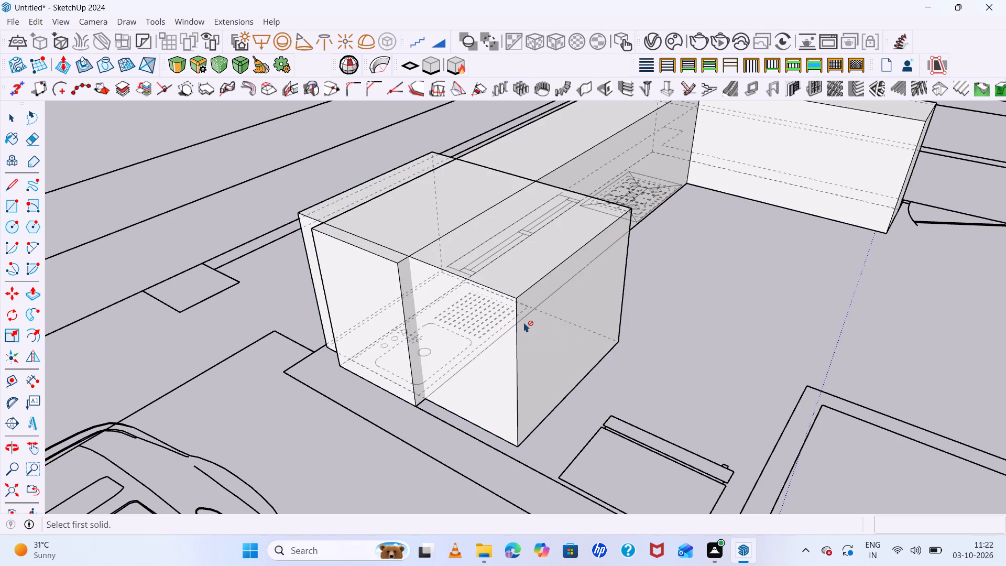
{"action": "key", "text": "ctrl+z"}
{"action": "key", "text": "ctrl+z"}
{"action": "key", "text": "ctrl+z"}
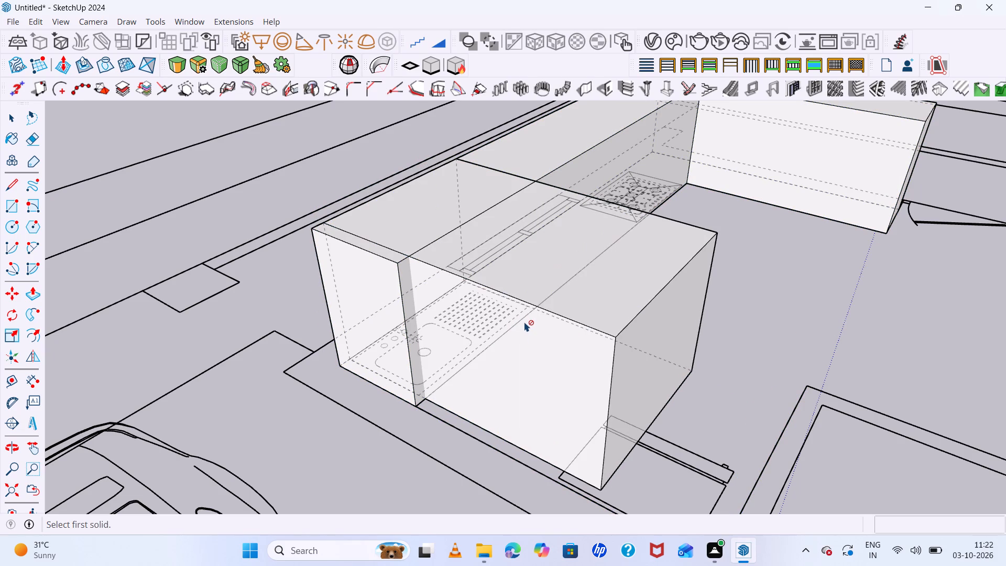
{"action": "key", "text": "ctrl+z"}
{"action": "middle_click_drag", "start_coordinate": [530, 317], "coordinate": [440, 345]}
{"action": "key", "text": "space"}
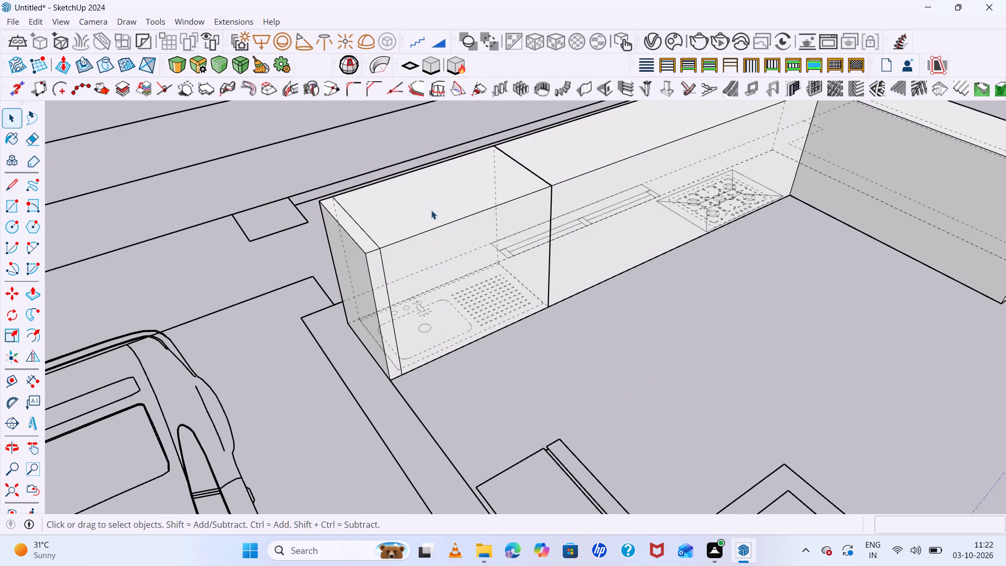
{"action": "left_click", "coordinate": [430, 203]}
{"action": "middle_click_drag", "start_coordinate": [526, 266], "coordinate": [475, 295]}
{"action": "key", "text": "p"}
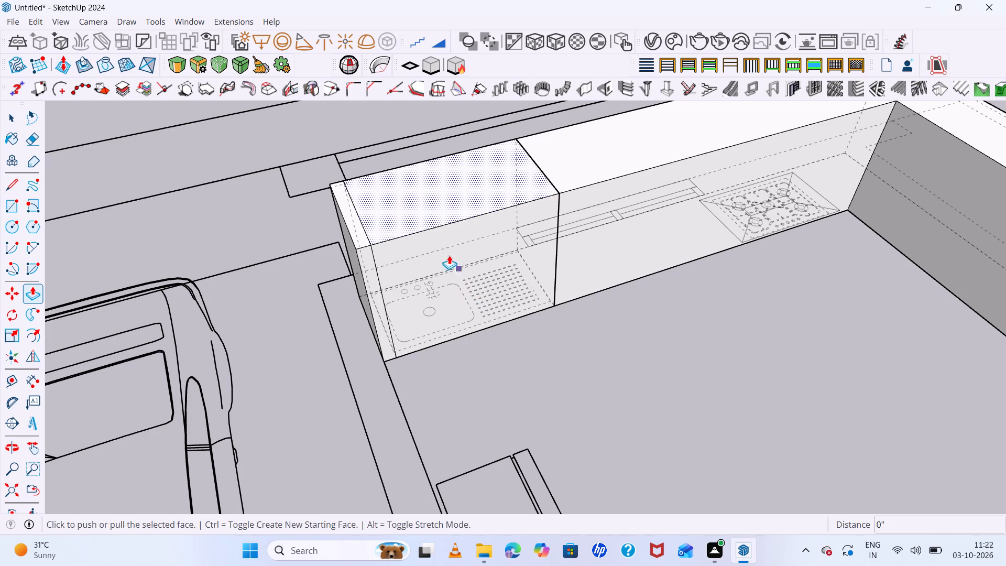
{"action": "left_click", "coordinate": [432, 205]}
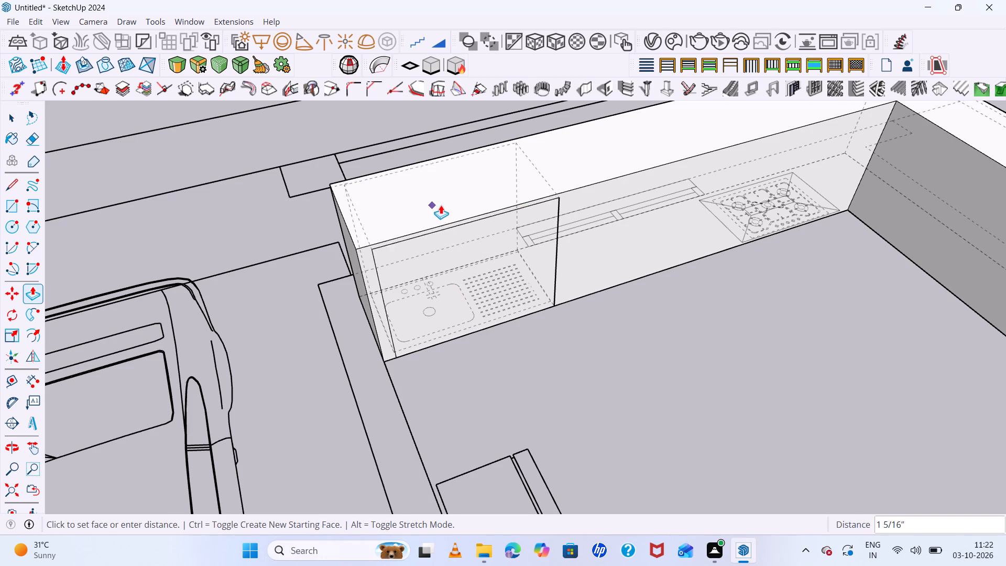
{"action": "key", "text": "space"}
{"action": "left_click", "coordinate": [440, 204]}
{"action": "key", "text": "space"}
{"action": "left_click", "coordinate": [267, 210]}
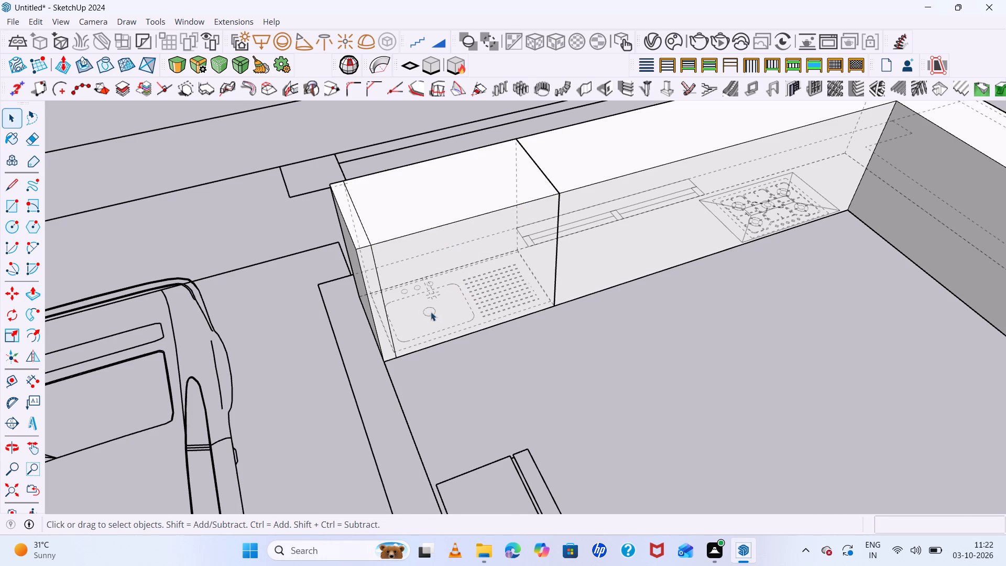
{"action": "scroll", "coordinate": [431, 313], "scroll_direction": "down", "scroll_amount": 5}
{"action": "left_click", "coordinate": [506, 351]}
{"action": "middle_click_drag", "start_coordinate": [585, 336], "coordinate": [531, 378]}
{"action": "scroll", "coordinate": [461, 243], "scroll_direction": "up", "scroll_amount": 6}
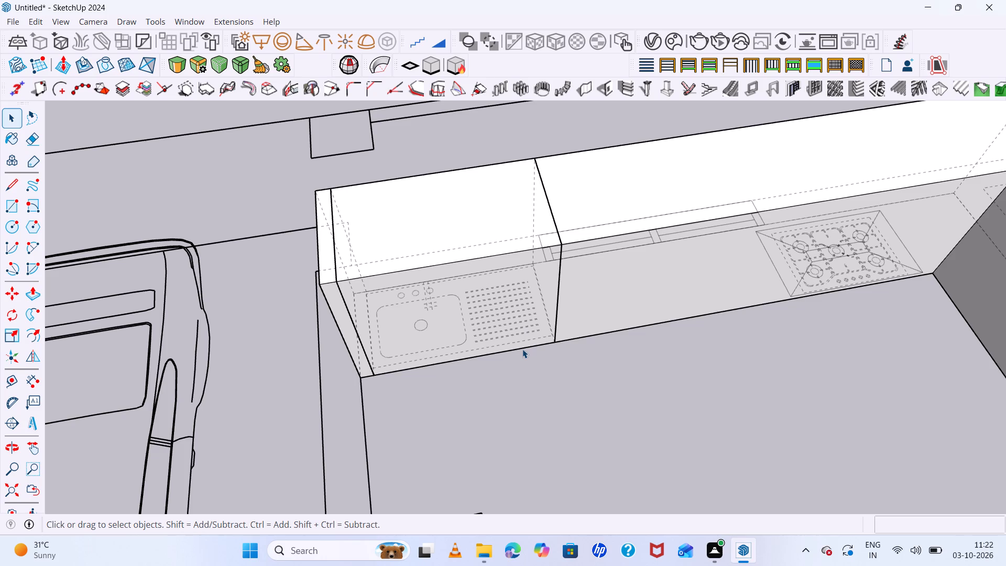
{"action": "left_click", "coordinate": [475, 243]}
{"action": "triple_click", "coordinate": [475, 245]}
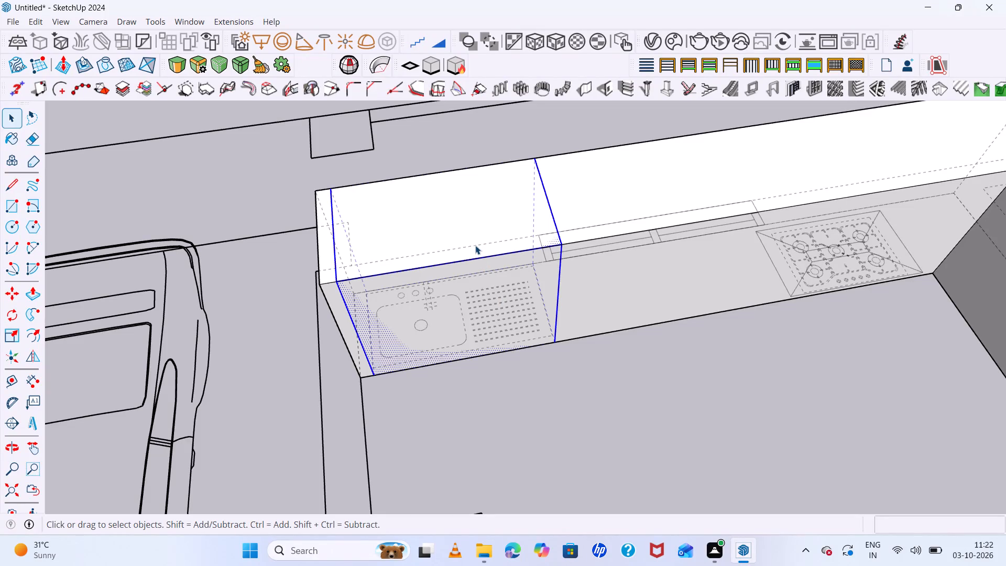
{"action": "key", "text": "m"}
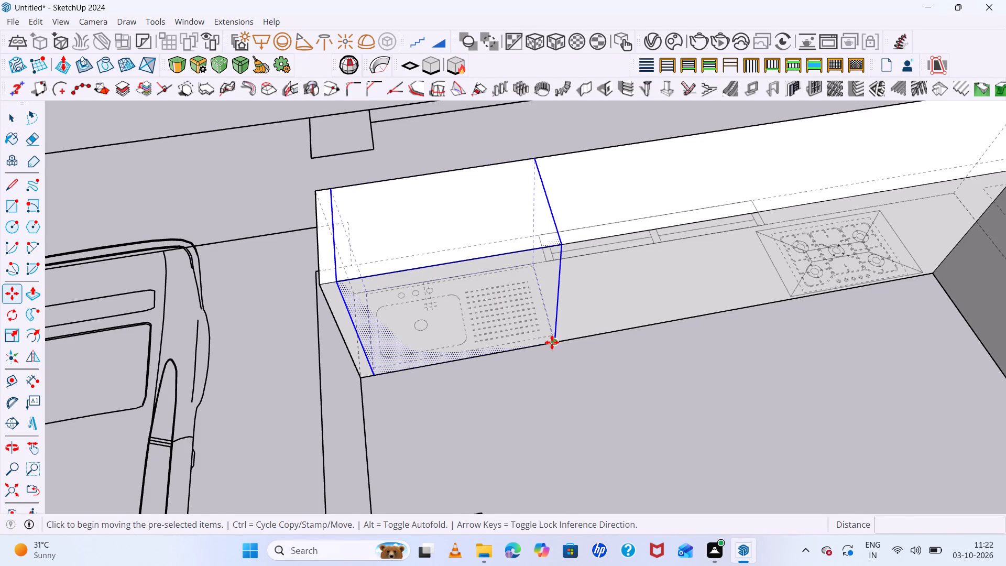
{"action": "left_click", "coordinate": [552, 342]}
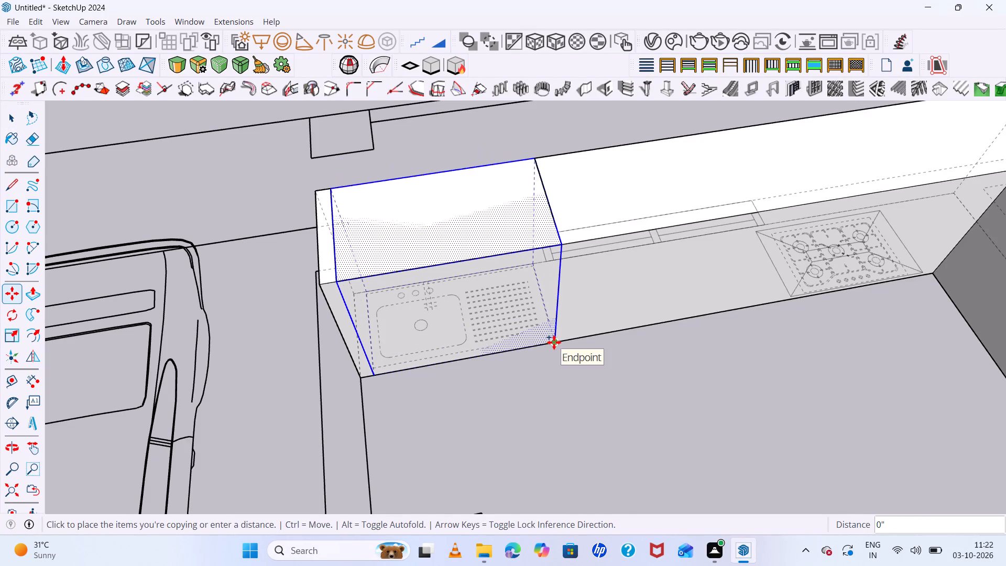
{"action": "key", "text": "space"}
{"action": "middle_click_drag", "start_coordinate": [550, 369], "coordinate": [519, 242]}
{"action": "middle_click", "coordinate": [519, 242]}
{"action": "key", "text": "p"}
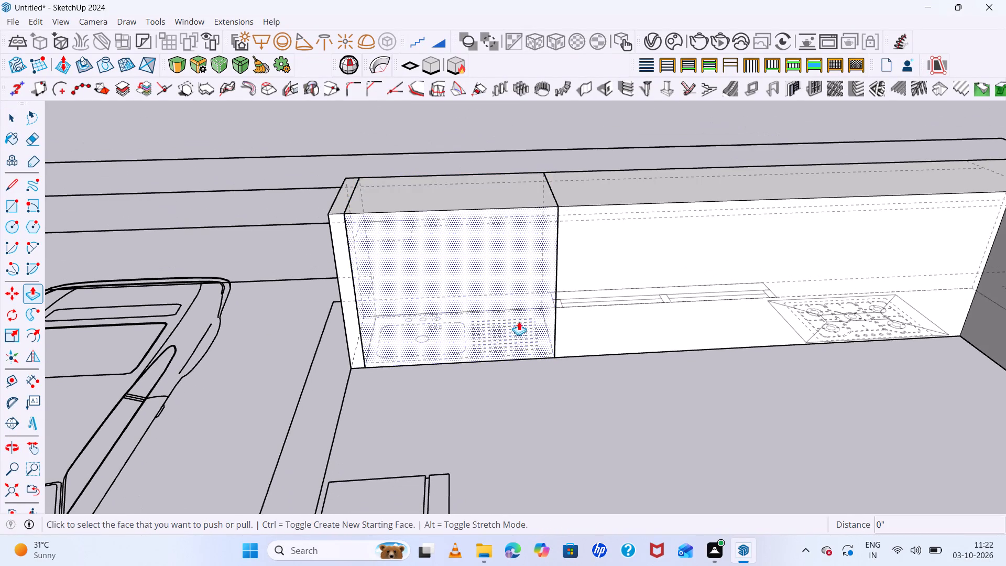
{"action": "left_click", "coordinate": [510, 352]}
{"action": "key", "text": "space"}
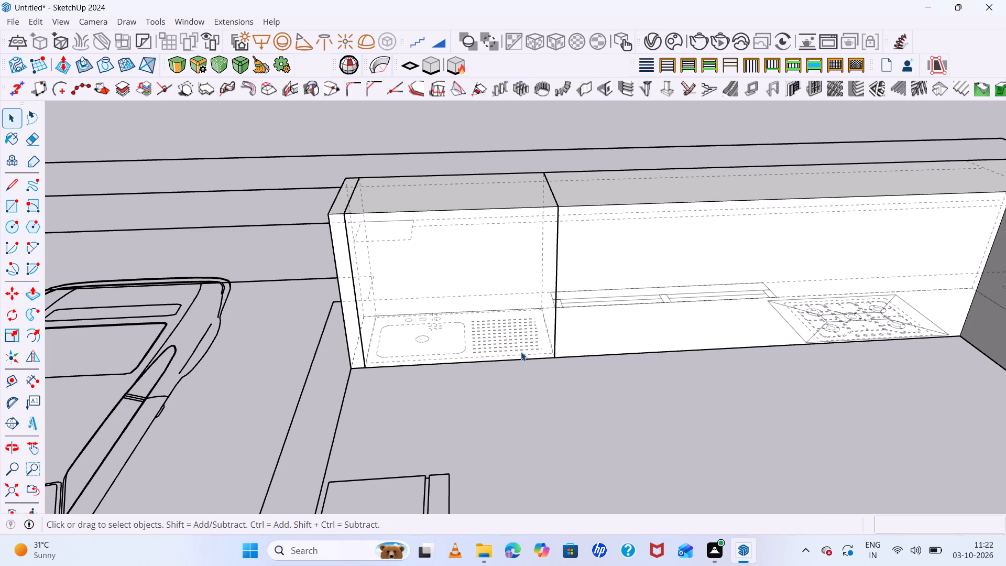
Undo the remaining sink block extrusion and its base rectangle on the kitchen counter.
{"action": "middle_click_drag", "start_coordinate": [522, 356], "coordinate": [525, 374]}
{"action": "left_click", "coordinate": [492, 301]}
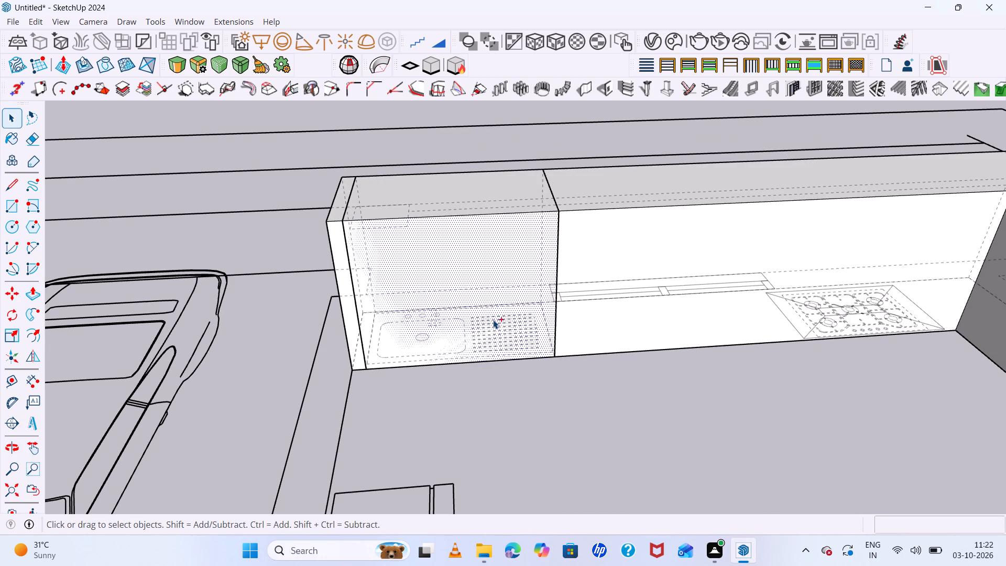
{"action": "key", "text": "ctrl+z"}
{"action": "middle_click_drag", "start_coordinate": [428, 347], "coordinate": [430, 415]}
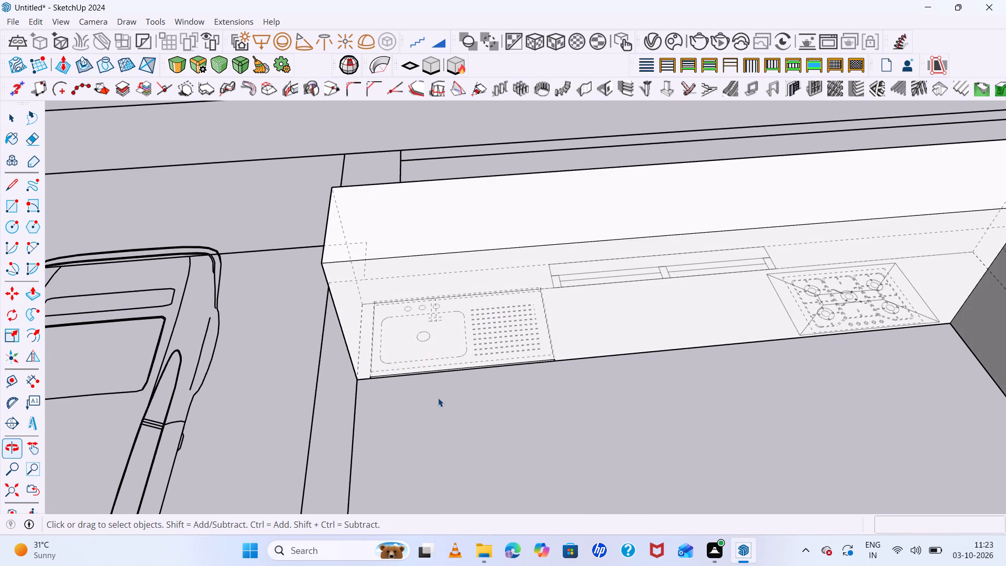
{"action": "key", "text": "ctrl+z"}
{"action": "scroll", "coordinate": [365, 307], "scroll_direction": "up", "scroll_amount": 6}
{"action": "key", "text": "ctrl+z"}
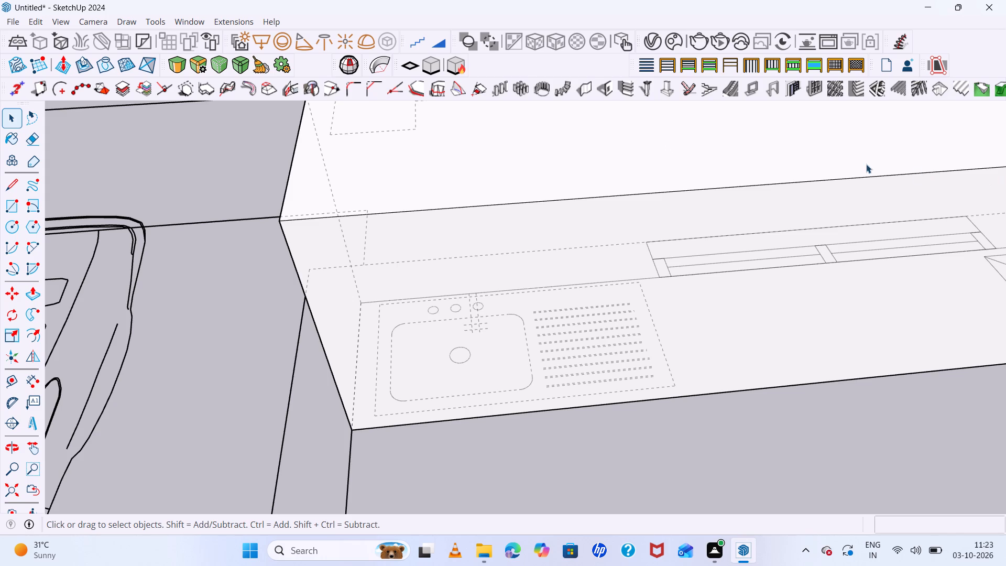
Draw a rectangle about 3' 6 3/4" by 2' around the sink outline, spanning the counter's full depth.
{"action": "middle_click_drag", "start_coordinate": [711, 303], "coordinate": [673, 313]}
{"action": "scroll", "coordinate": [420, 268], "scroll_direction": "up", "scroll_amount": 6}
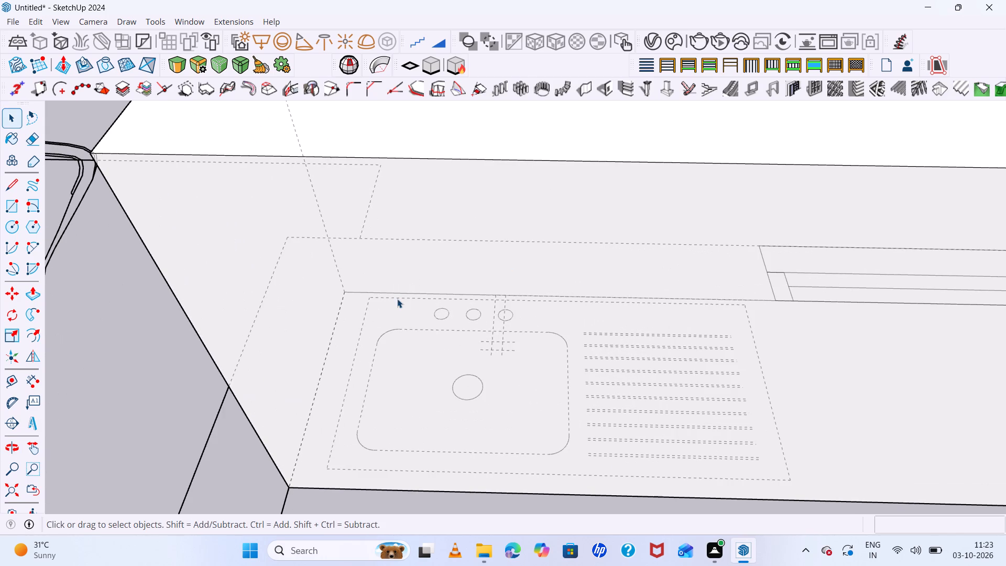
{"action": "key", "text": "r"}
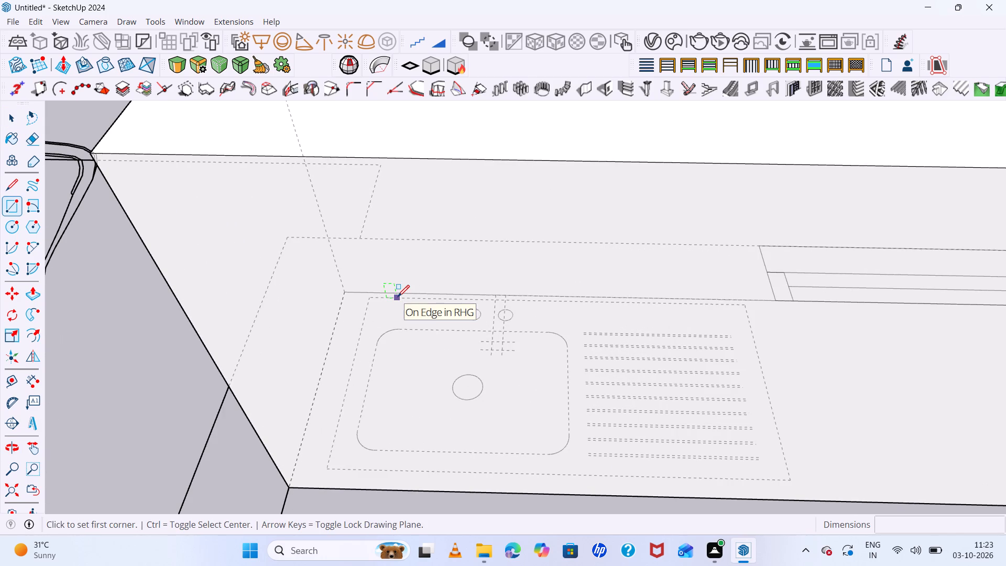
{"action": "left_click", "coordinate": [369, 291]}
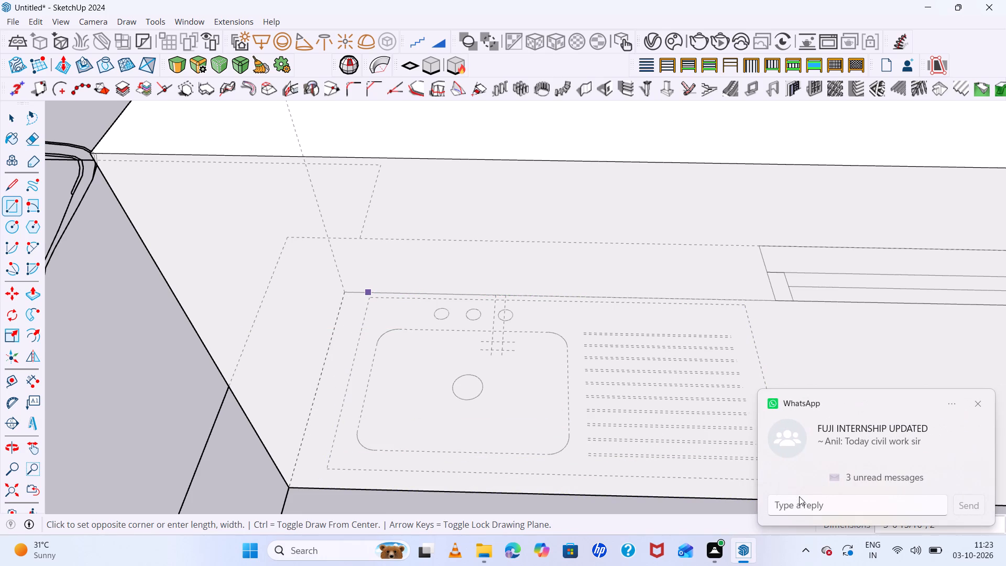
{"action": "left_click", "coordinate": [983, 398]}
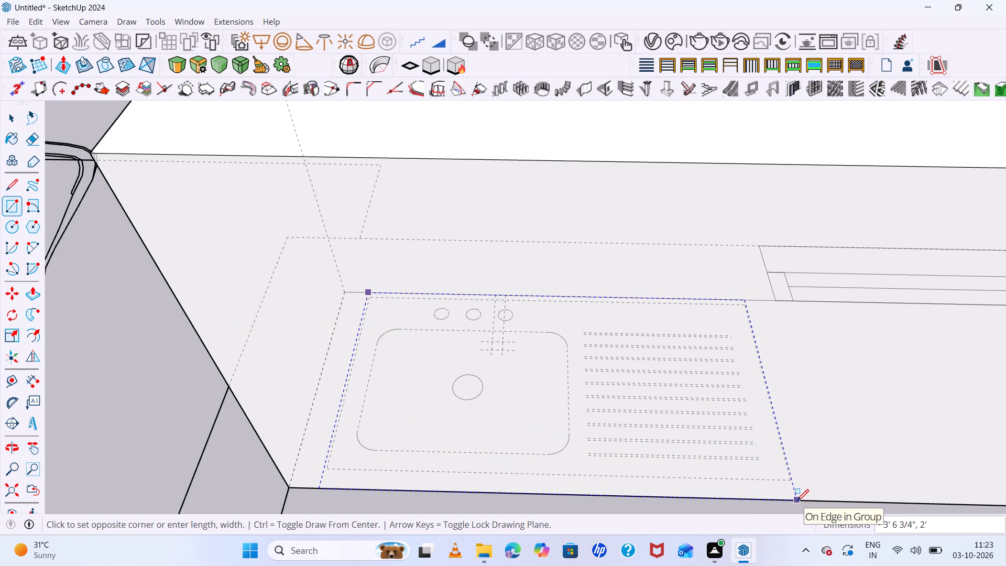
{"action": "left_click", "coordinate": [797, 501]}
Pull the sink rectangle up to the height of the counter top.
{"action": "key", "text": "p"}
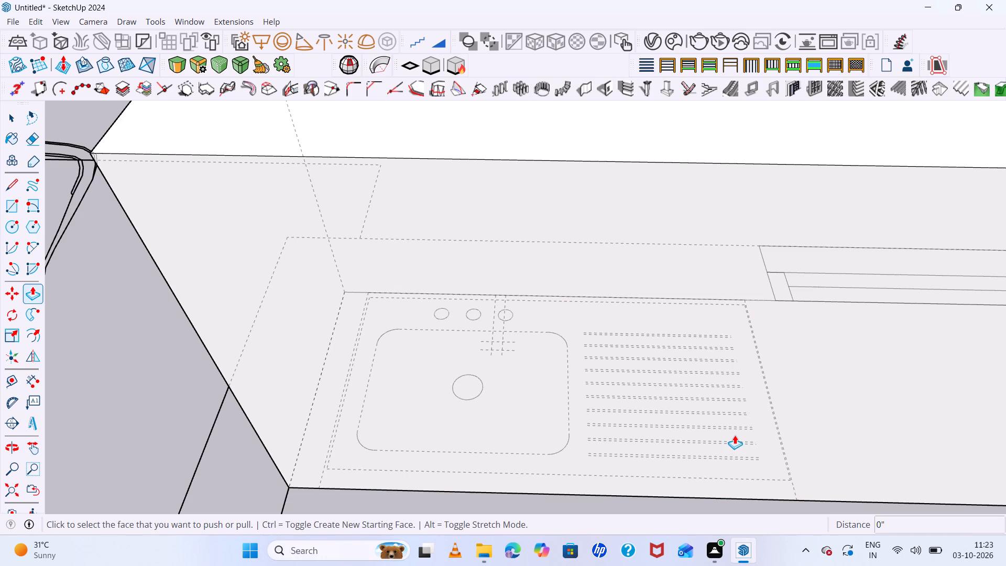
{"action": "left_click", "coordinate": [733, 453]}
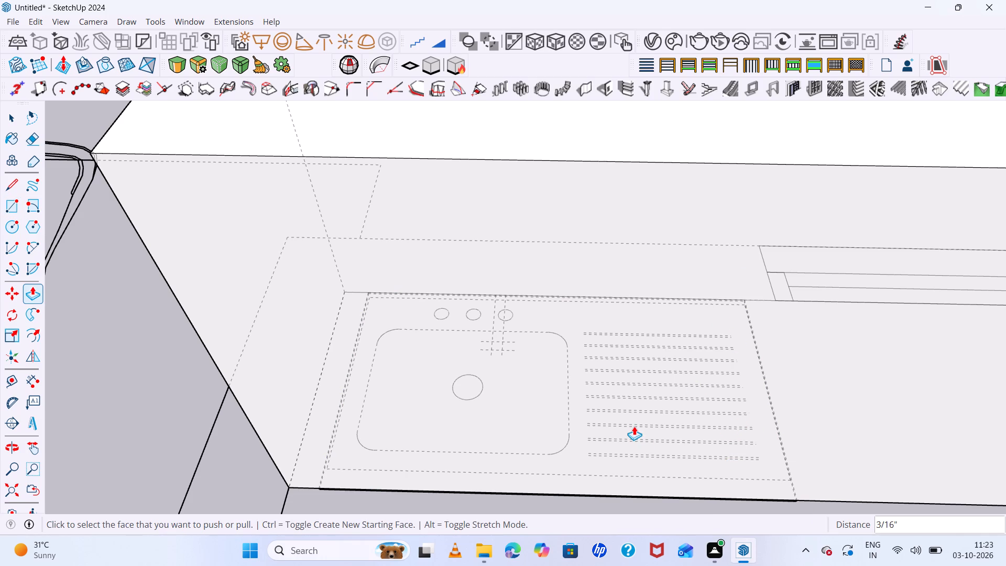
{"action": "left_click_drag", "start_coordinate": [635, 450], "coordinate": [632, 160]}
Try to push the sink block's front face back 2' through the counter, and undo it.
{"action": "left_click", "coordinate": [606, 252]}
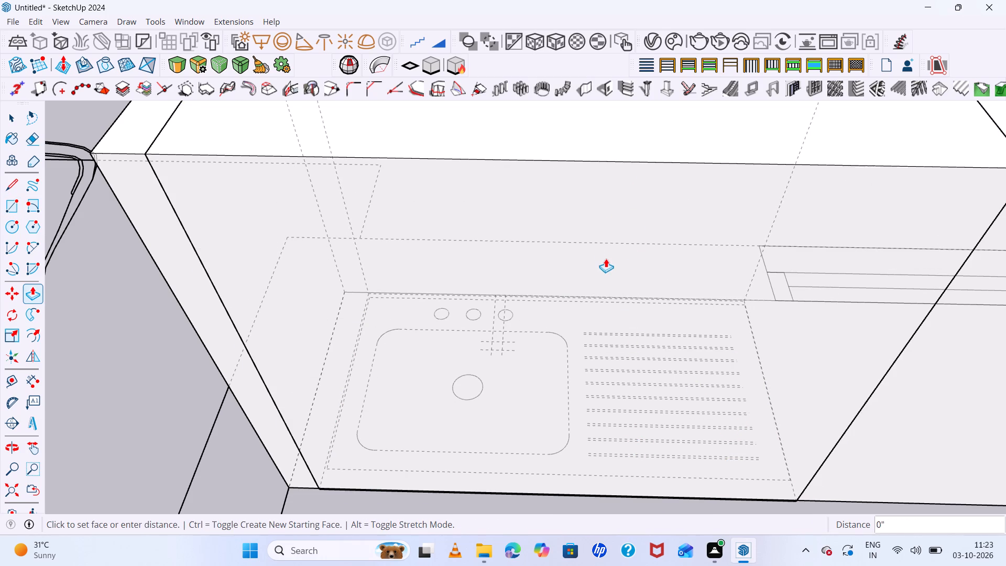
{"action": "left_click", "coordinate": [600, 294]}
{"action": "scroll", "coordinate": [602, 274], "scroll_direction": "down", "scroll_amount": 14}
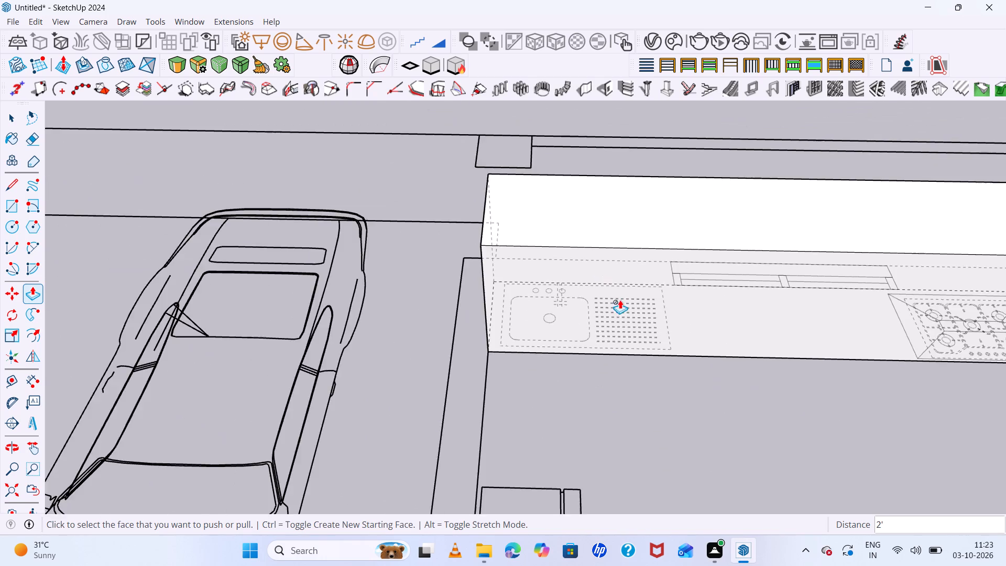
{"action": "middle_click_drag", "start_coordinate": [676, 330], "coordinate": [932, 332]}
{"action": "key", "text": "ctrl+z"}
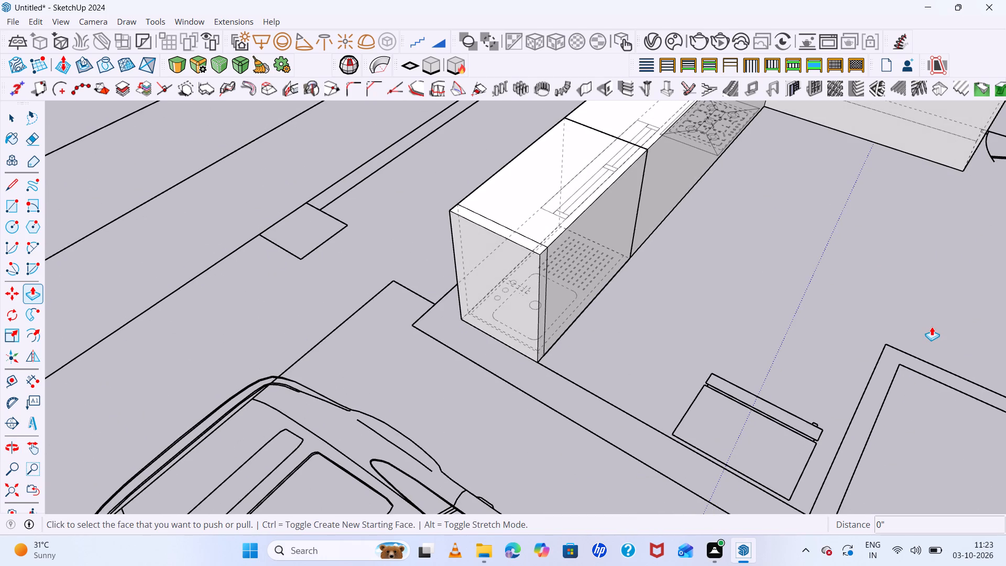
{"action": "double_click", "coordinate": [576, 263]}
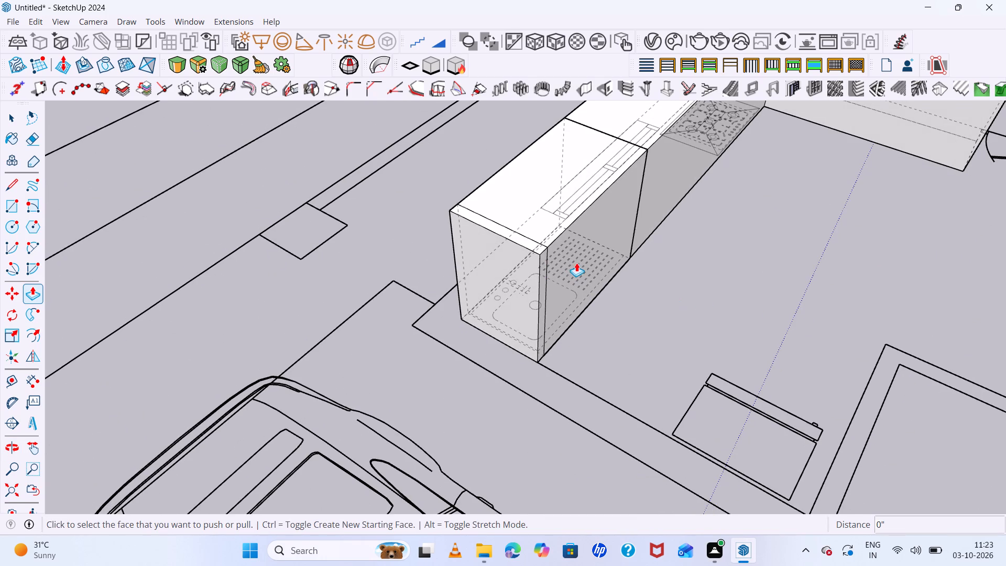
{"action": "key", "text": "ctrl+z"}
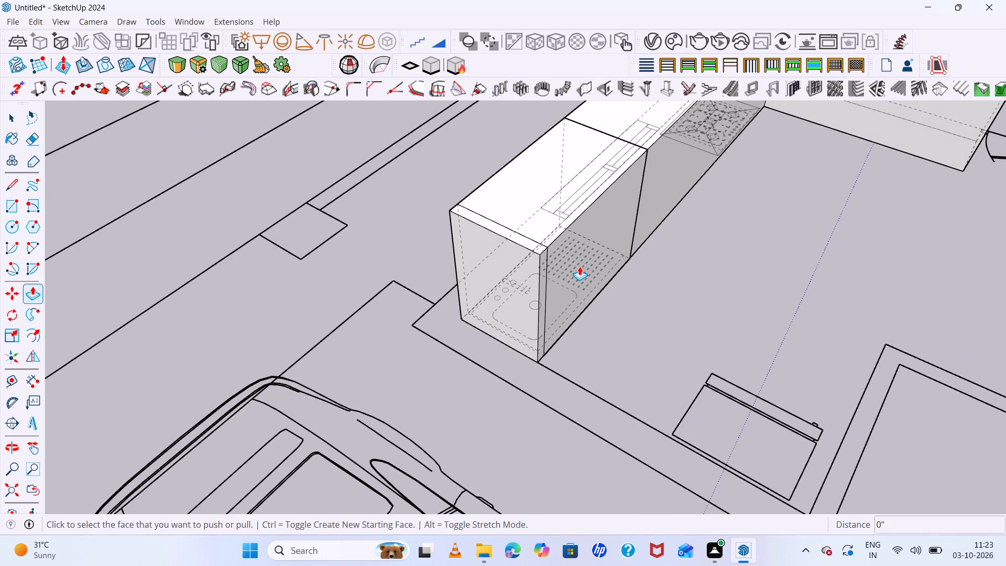
Extend the sink block's front and rear faces past the counter by about 4 15/16" each.
{"action": "left_click", "coordinate": [581, 268]}
{"action": "left_click", "coordinate": [600, 271]}
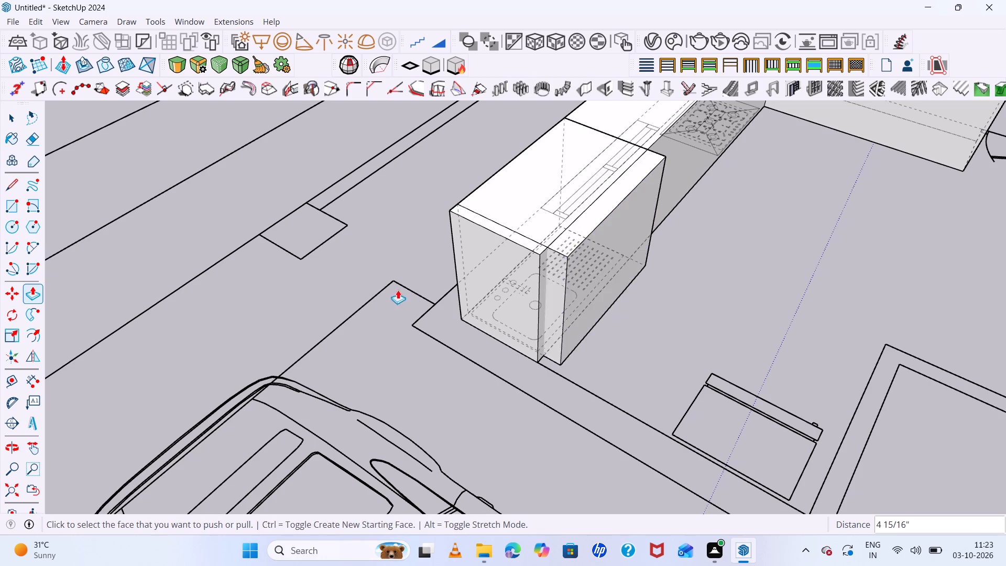
{"action": "middle_click_drag", "start_coordinate": [407, 295], "coordinate": [708, 326]}
{"action": "double_click", "coordinate": [441, 263]}
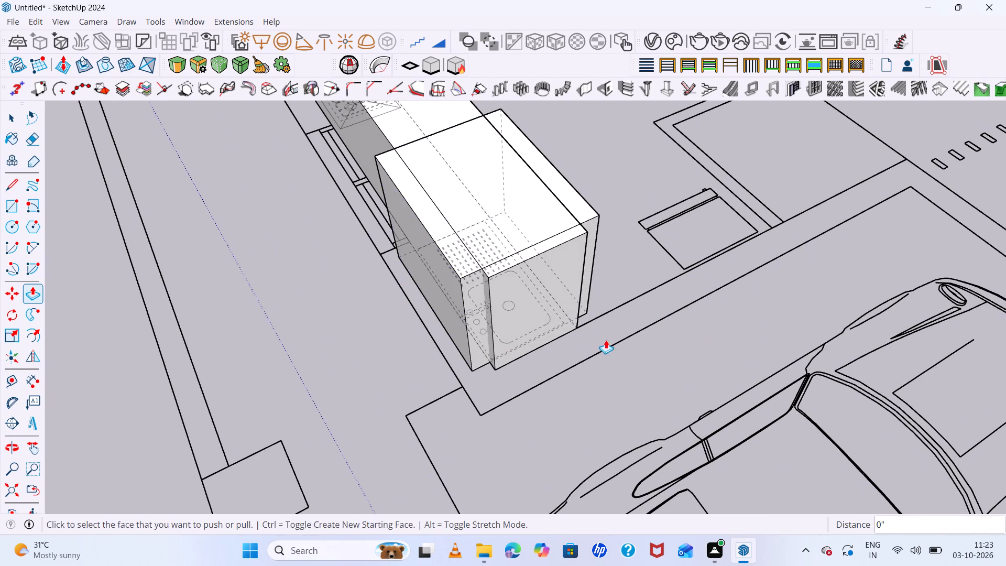
Push the sink block's underside up about 1' 8 1/4" so the block covers only the counter's upper part.
{"action": "middle_click_drag", "start_coordinate": [524, 334], "coordinate": [0, 240]}
{"action": "scroll", "coordinate": [615, 375], "scroll_direction": "up", "scroll_amount": 8}
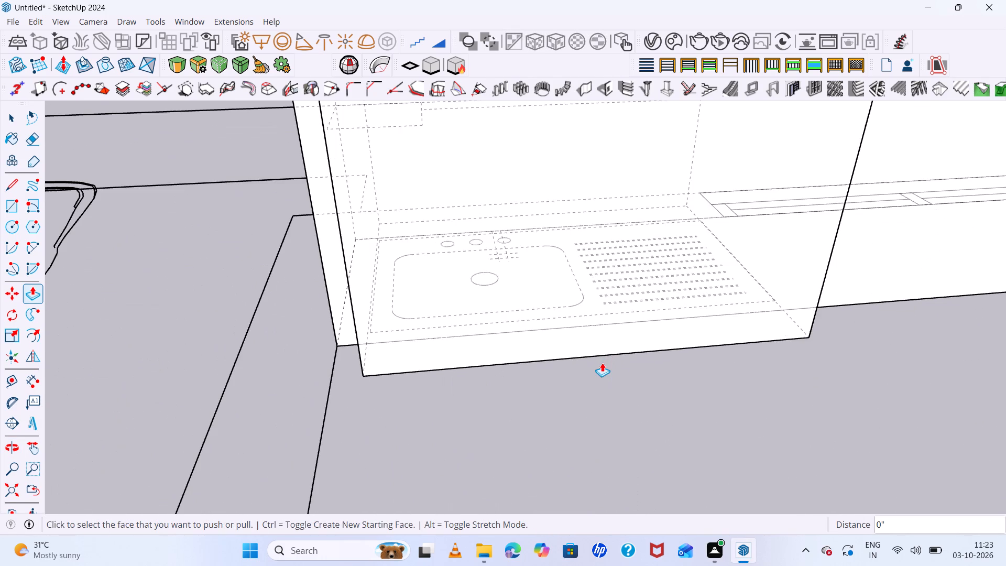
{"action": "middle_click_drag", "start_coordinate": [636, 396], "coordinate": [627, 271]}
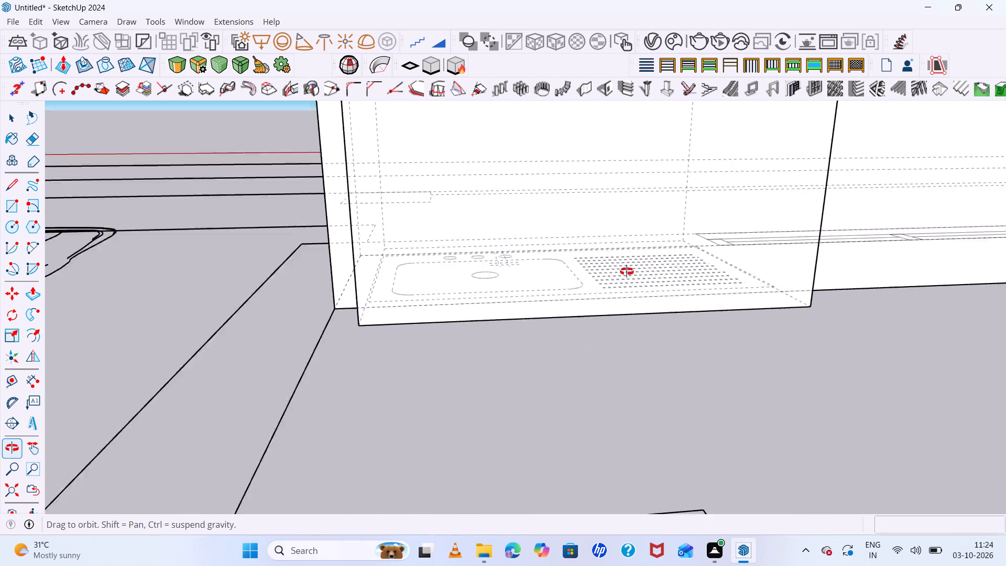
{"action": "middle_click_drag", "start_coordinate": [627, 271], "coordinate": [615, 206]}
{"action": "left_click", "coordinate": [603, 265]}
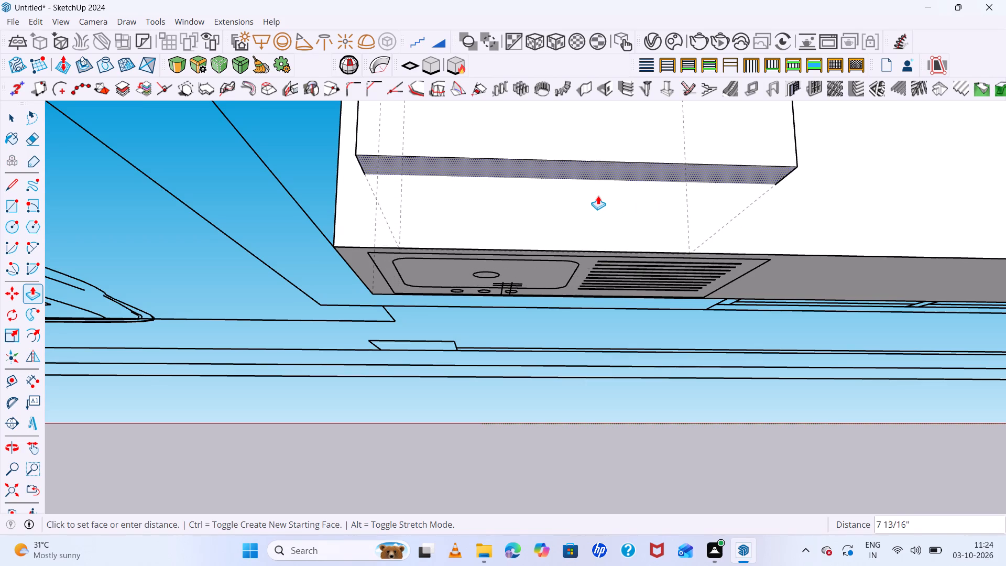
{"action": "scroll", "coordinate": [598, 195], "scroll_direction": "down", "scroll_amount": 11}
{"action": "middle_click_drag", "start_coordinate": [597, 195], "coordinate": [611, 311]}
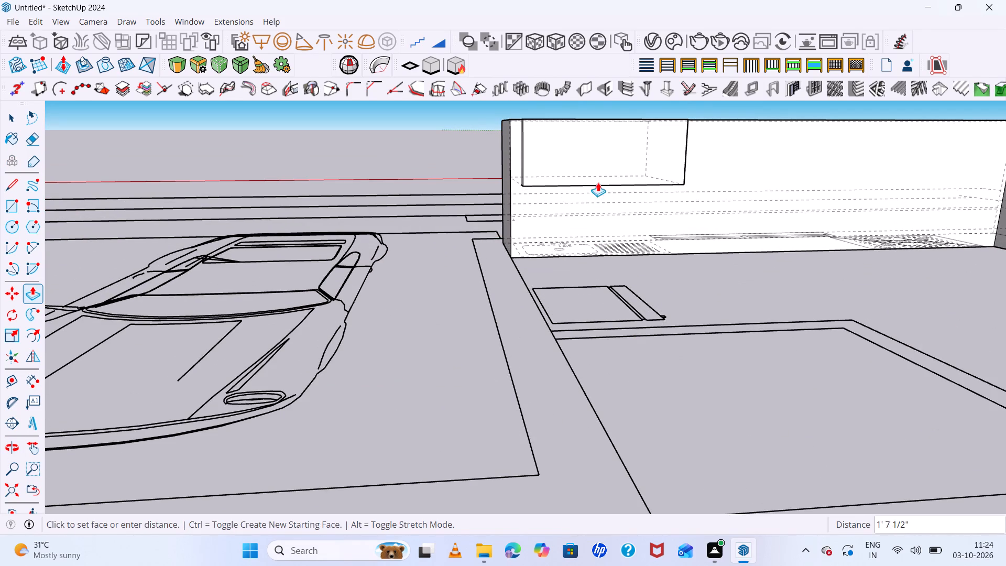
{"action": "left_click", "coordinate": [595, 180]}
Select the whole shortened sink block and make it a group.
{"action": "middle_click_drag", "start_coordinate": [608, 271], "coordinate": [628, 297]}
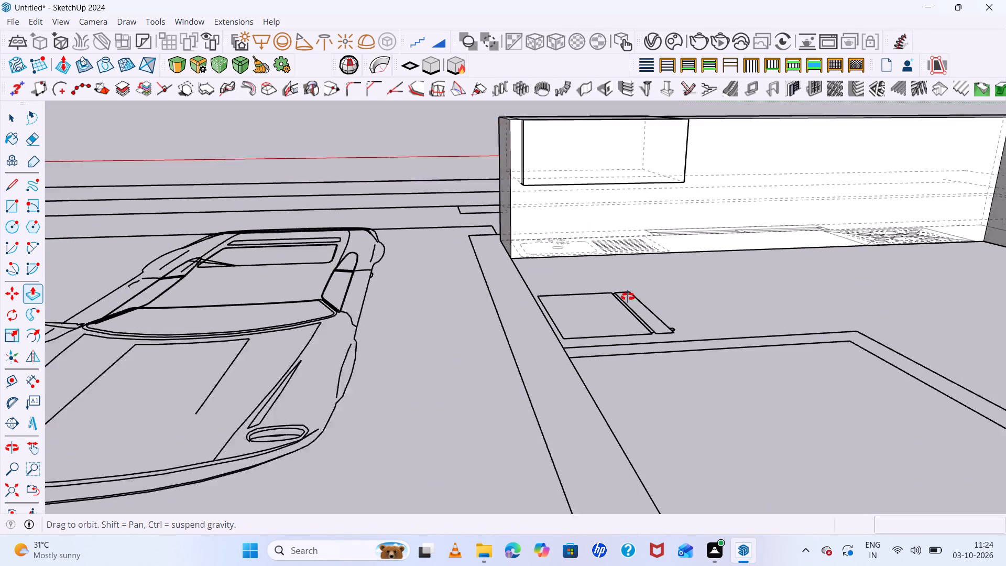
{"action": "middle_click_drag", "start_coordinate": [628, 297], "coordinate": [714, 456]}
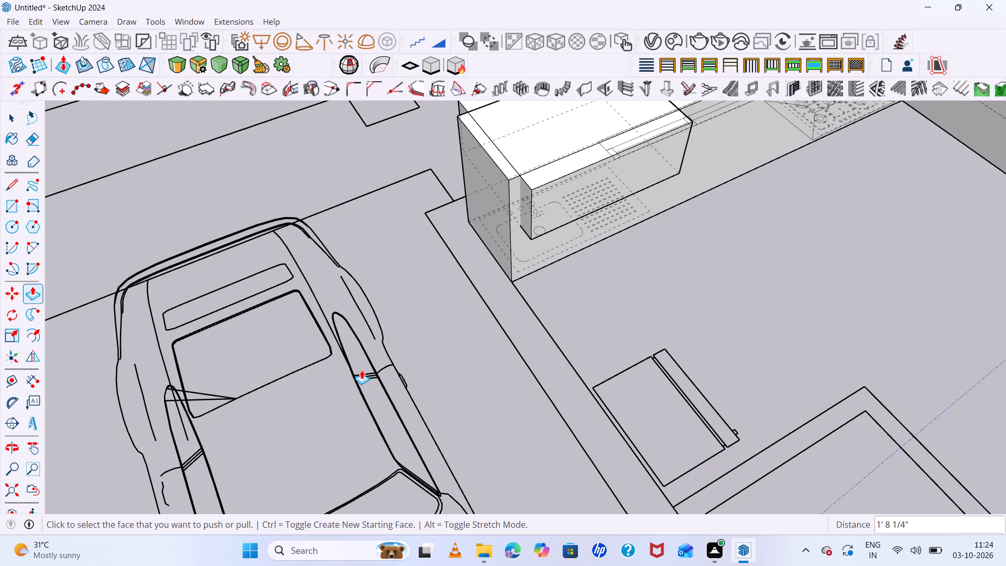
{"action": "key", "text": "space"}
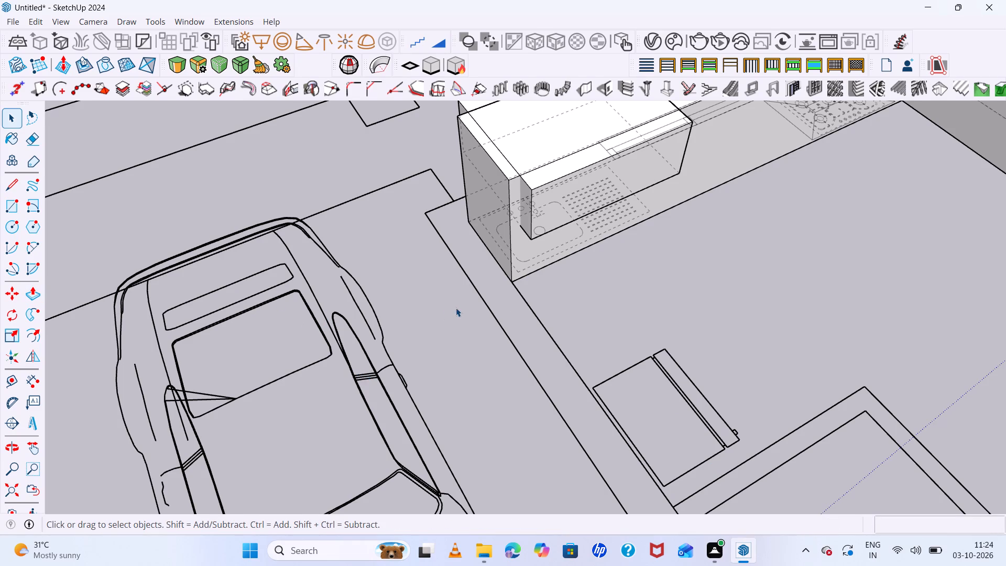
{"action": "middle_click_drag", "start_coordinate": [413, 310], "coordinate": [203, 309]}
{"action": "double_click", "coordinate": [733, 270]}
{"action": "double_click", "coordinate": [732, 270]}
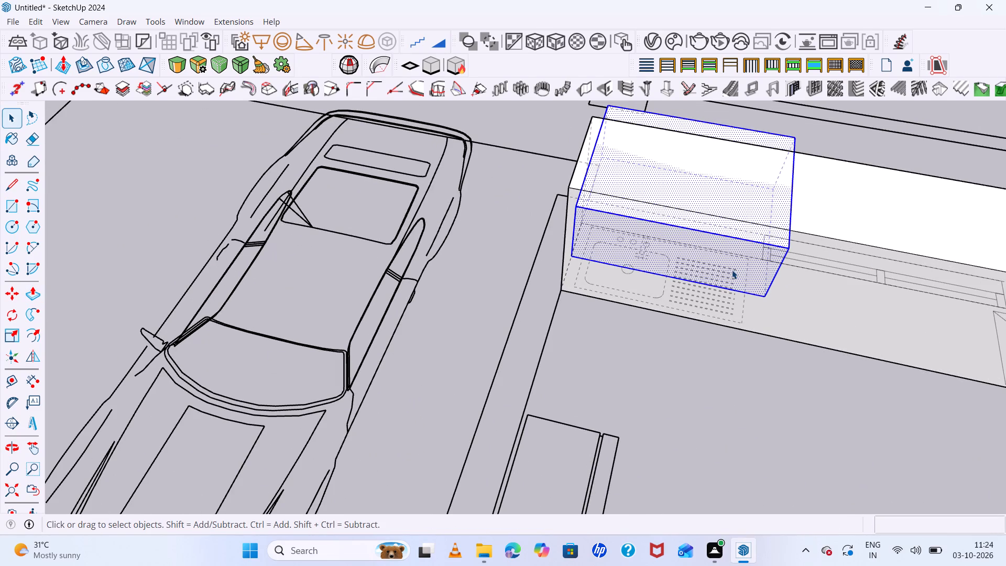
{"action": "right_click", "coordinate": [730, 269]}
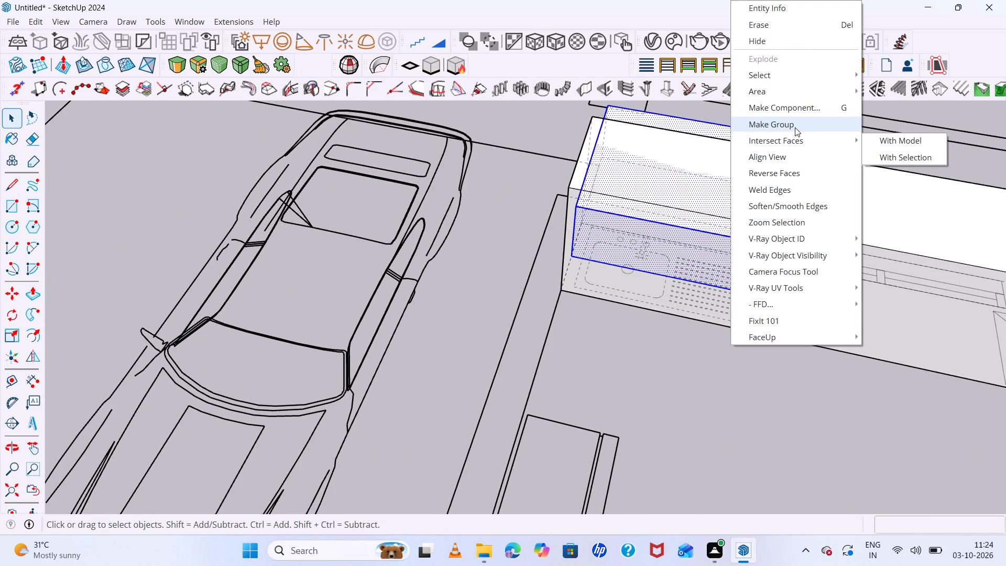
{"action": "left_click", "coordinate": [795, 127]}
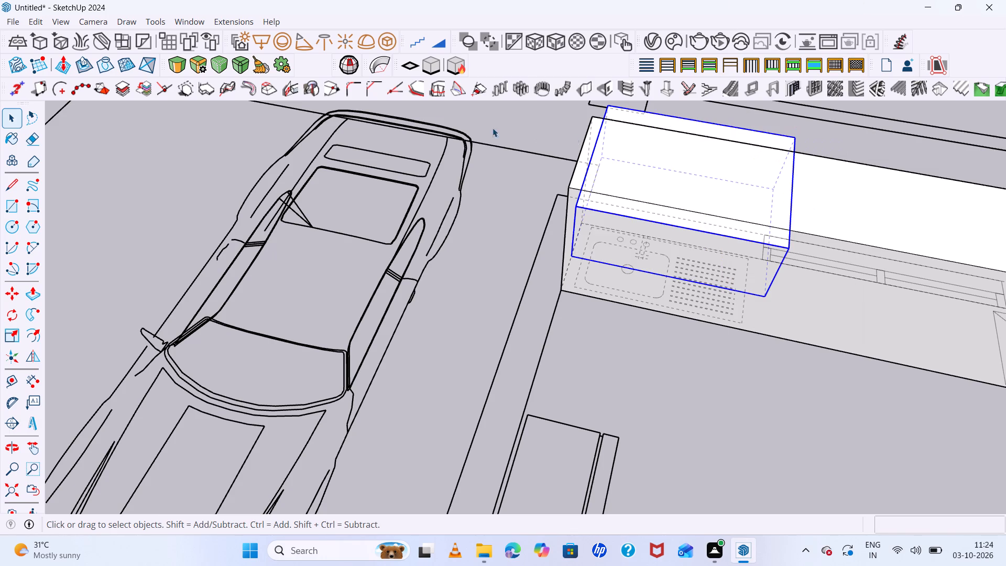
Subtract the grouped sink block from the kitchen counter with the solid Subtract tool and inspect the cut.
{"action": "left_click", "coordinate": [158, 22]}
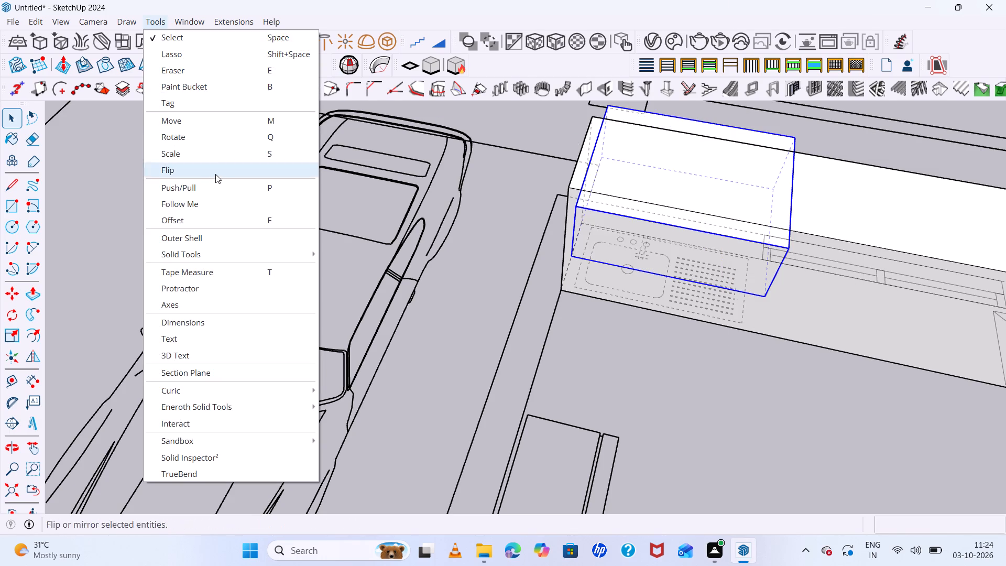
{"action": "left_click", "coordinate": [213, 256]}
{"action": "left_click", "coordinate": [350, 291]}
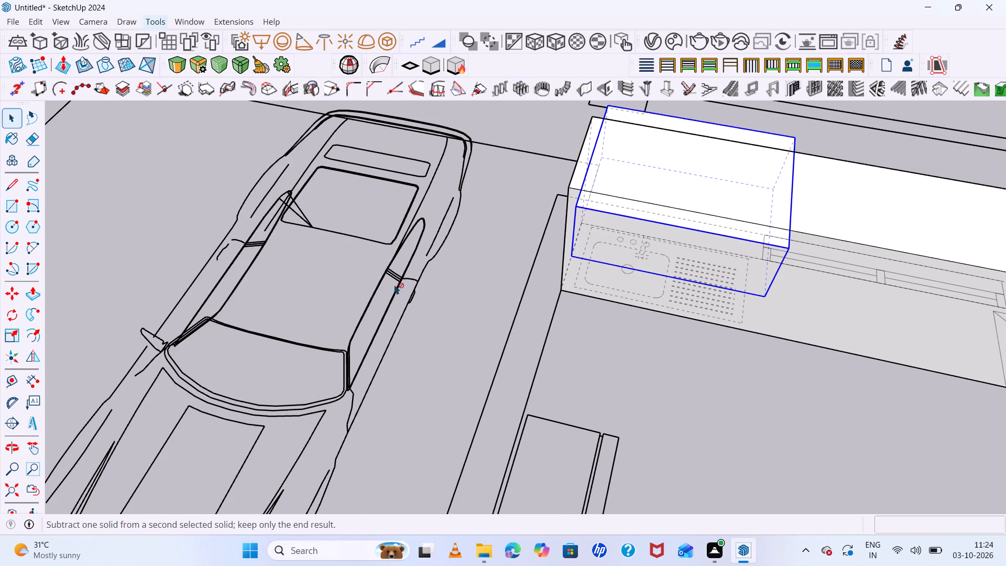
{"action": "left_click", "coordinate": [862, 282]}
{"action": "middle_click_drag", "start_coordinate": [638, 233], "coordinate": [542, 183]}
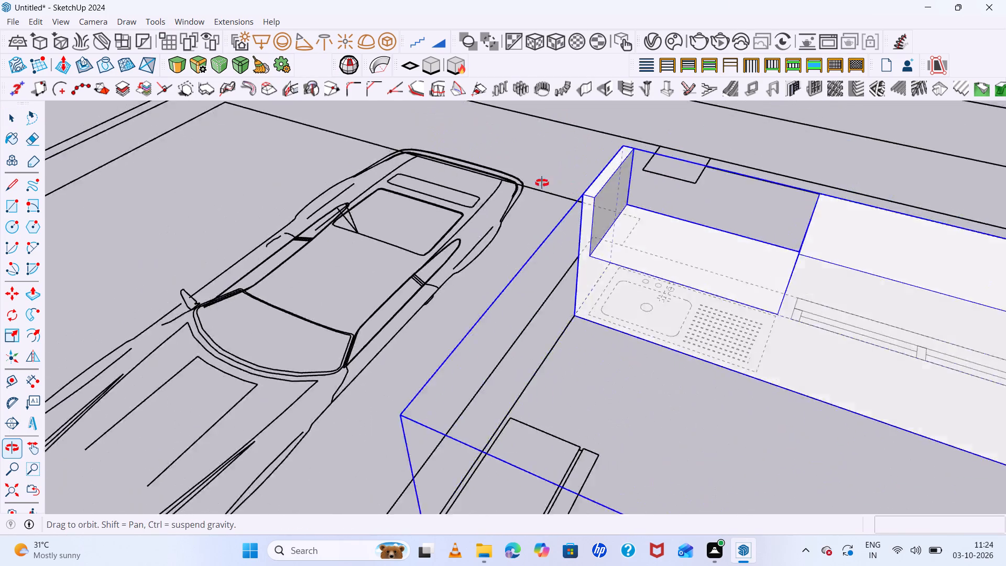
{"action": "middle_click_drag", "start_coordinate": [542, 183], "coordinate": [829, 321]}
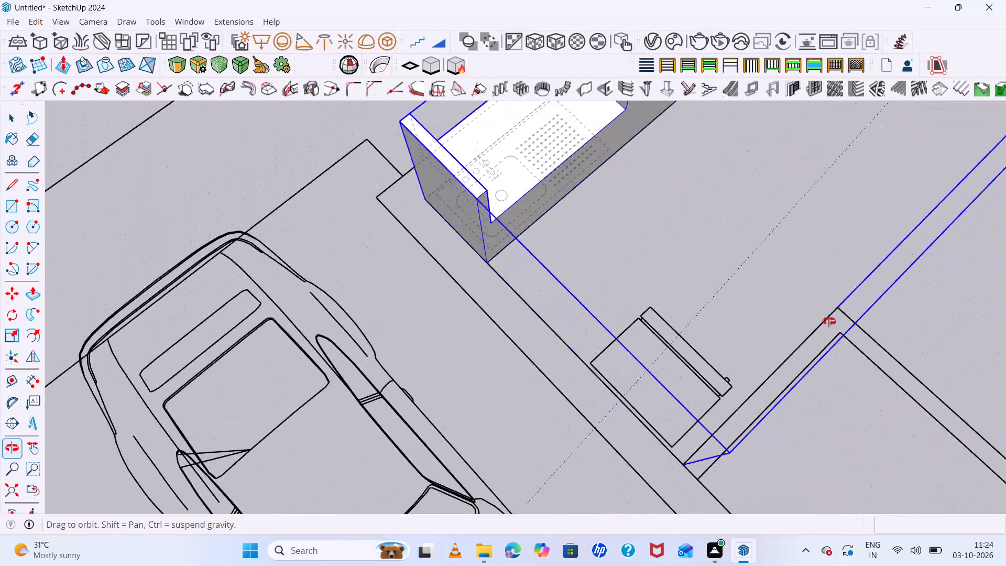
{"action": "middle_click_drag", "start_coordinate": [829, 321], "coordinate": [454, 276]}
{"action": "scroll", "coordinate": [456, 276], "scroll_direction": "down", "scroll_amount": 12}
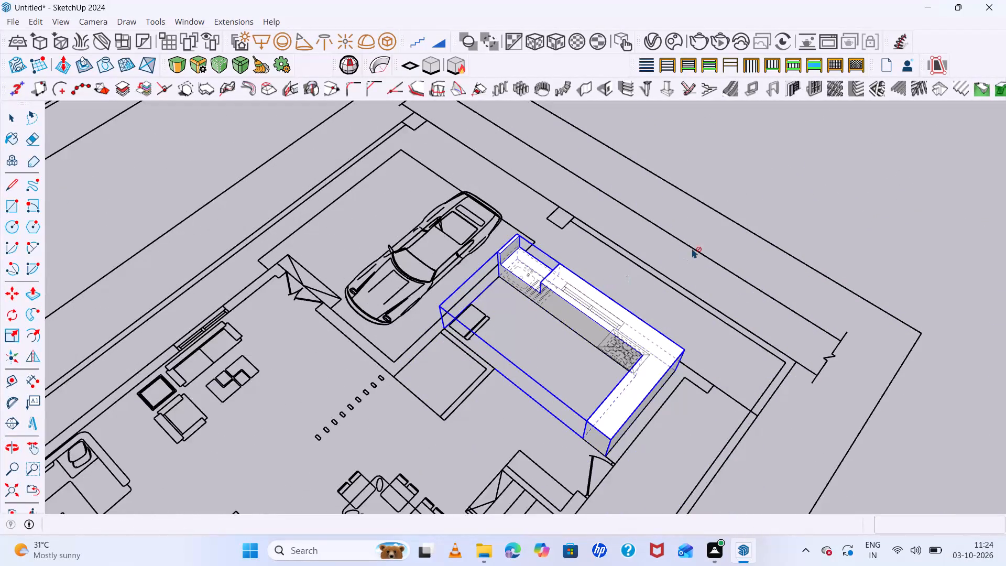
{"action": "left_click", "coordinate": [691, 249]}
{"action": "left_click_drag", "start_coordinate": [647, 283], "coordinate": [633, 294]}
{"action": "key", "text": "space"}
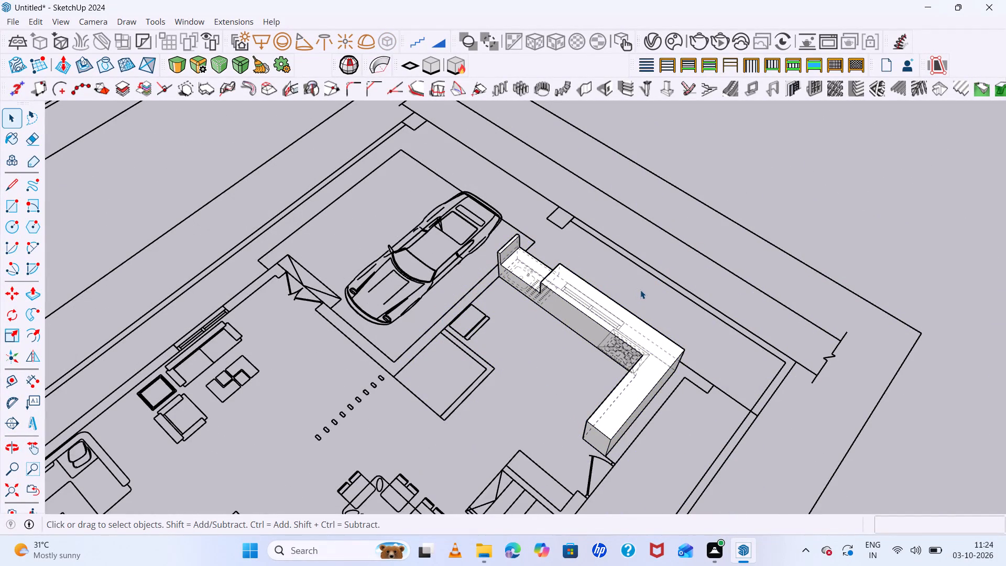
Turn off the dashed back-edge display and inspect the counter's sink recess.
{"action": "key", "text": "k"}
{"action": "middle_click_drag", "start_coordinate": [569, 322], "coordinate": [730, 371]}
{"action": "scroll", "coordinate": [558, 312], "scroll_direction": "up", "scroll_amount": 13}
{"action": "middle_click_drag", "start_coordinate": [520, 328], "coordinate": [539, 257]}
{"action": "scroll", "coordinate": [504, 259], "scroll_direction": "up", "scroll_amount": 1}
{"action": "scroll", "coordinate": [444, 268], "scroll_direction": "down", "scroll_amount": 7}
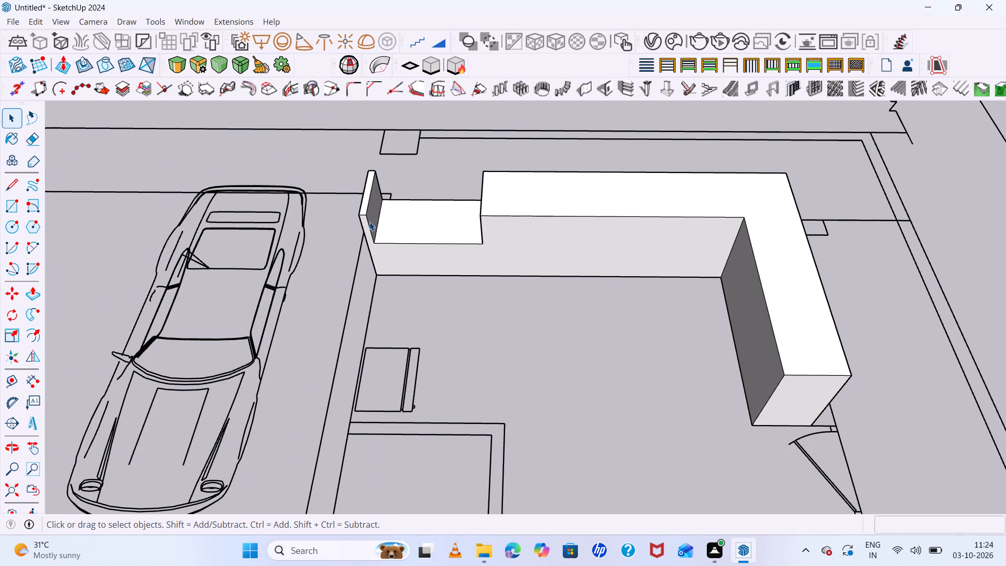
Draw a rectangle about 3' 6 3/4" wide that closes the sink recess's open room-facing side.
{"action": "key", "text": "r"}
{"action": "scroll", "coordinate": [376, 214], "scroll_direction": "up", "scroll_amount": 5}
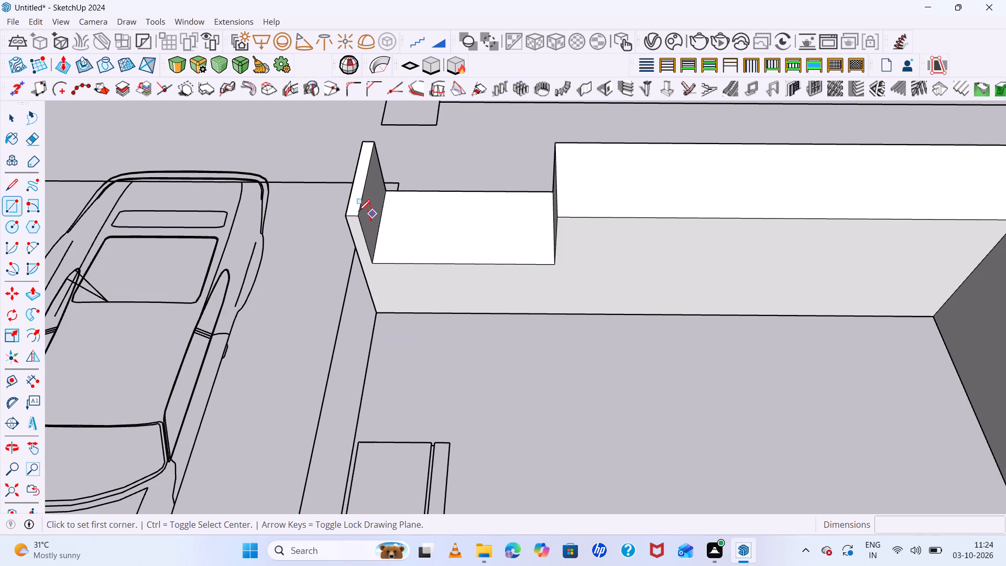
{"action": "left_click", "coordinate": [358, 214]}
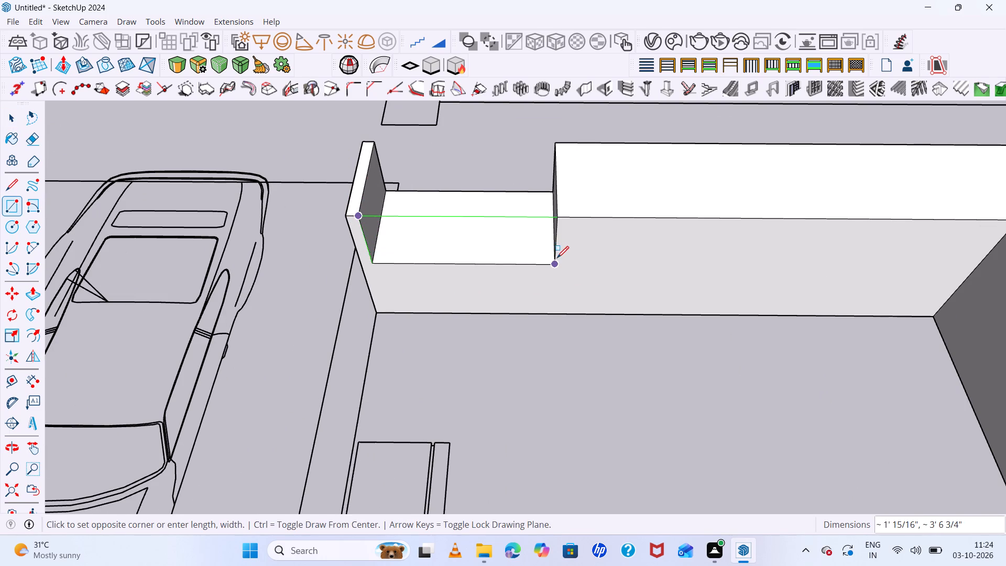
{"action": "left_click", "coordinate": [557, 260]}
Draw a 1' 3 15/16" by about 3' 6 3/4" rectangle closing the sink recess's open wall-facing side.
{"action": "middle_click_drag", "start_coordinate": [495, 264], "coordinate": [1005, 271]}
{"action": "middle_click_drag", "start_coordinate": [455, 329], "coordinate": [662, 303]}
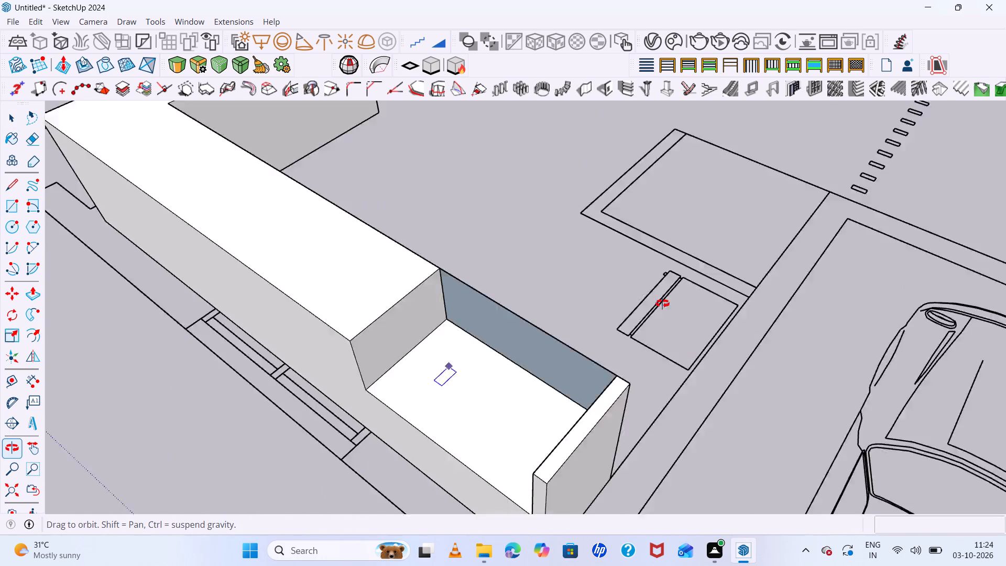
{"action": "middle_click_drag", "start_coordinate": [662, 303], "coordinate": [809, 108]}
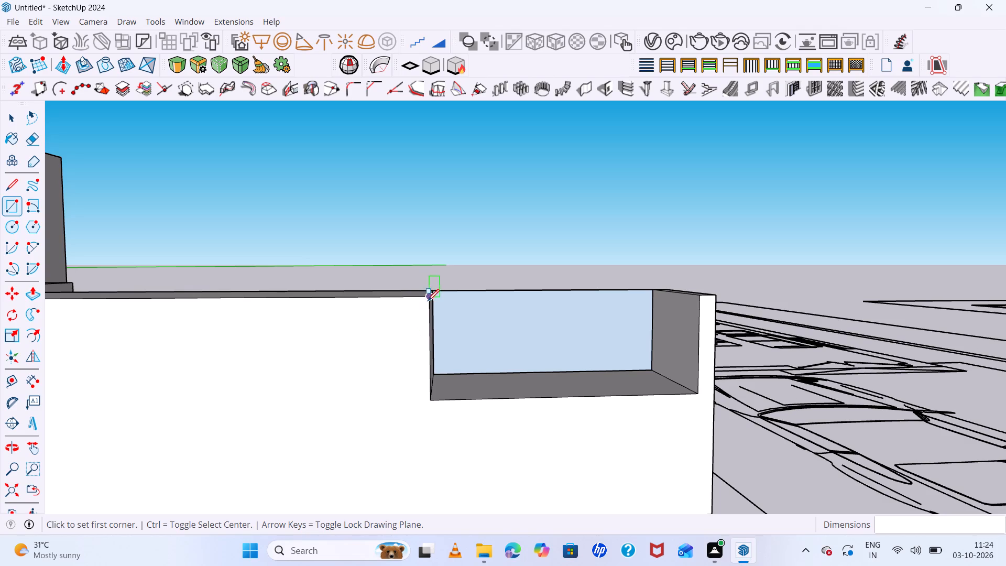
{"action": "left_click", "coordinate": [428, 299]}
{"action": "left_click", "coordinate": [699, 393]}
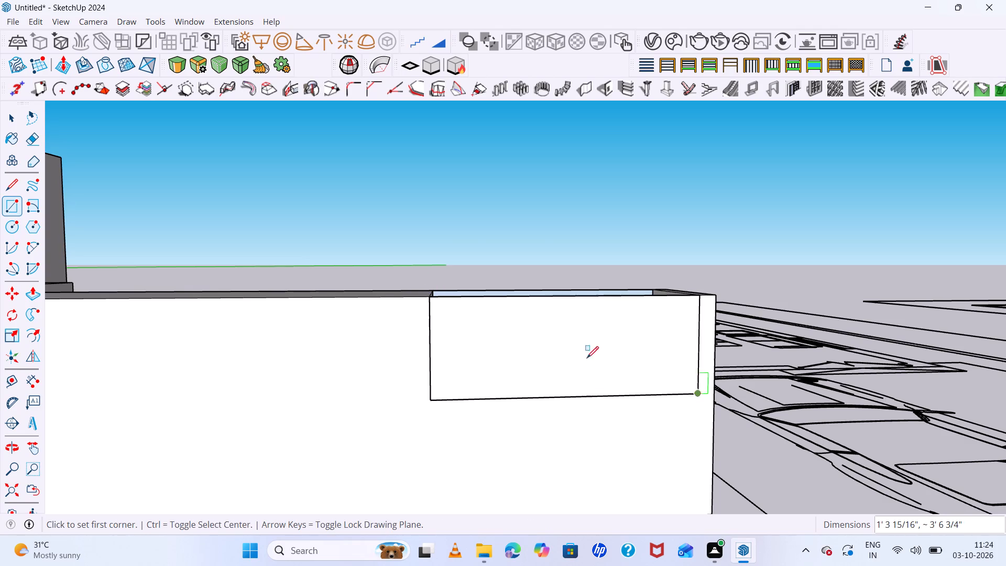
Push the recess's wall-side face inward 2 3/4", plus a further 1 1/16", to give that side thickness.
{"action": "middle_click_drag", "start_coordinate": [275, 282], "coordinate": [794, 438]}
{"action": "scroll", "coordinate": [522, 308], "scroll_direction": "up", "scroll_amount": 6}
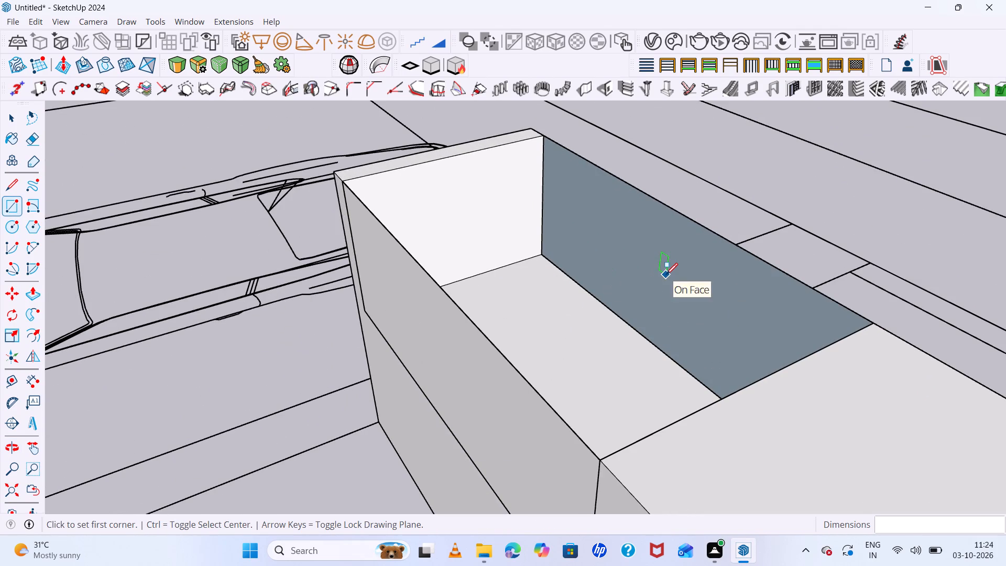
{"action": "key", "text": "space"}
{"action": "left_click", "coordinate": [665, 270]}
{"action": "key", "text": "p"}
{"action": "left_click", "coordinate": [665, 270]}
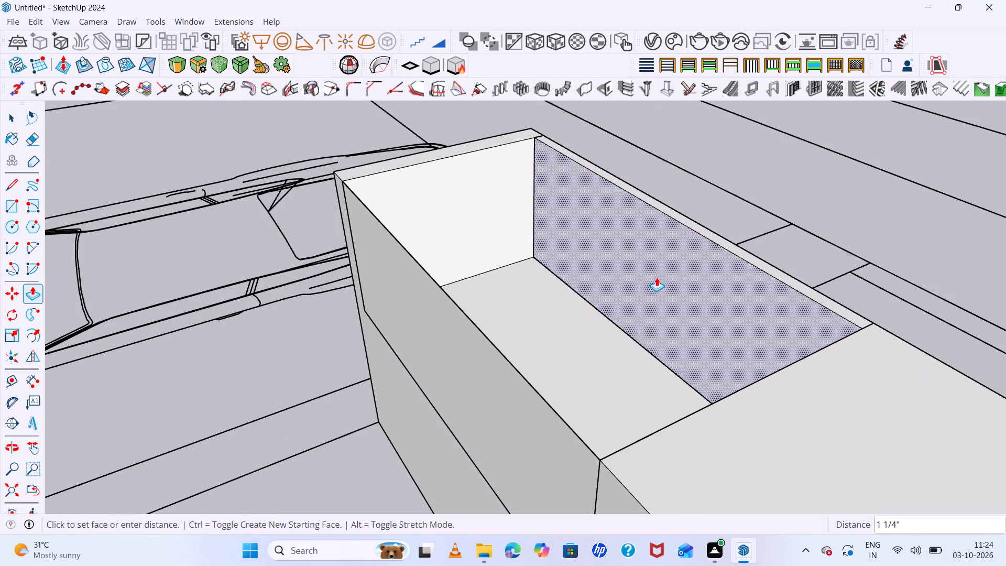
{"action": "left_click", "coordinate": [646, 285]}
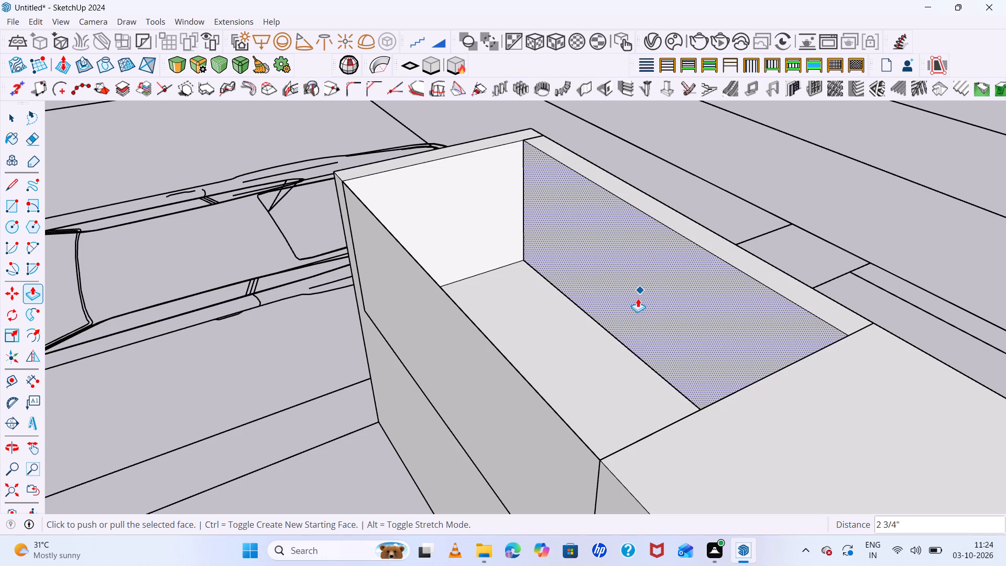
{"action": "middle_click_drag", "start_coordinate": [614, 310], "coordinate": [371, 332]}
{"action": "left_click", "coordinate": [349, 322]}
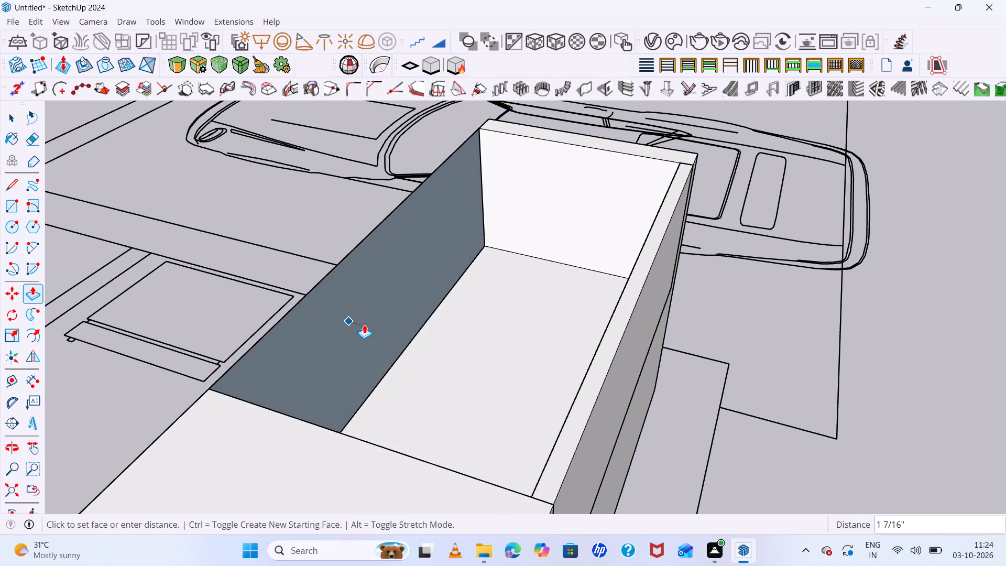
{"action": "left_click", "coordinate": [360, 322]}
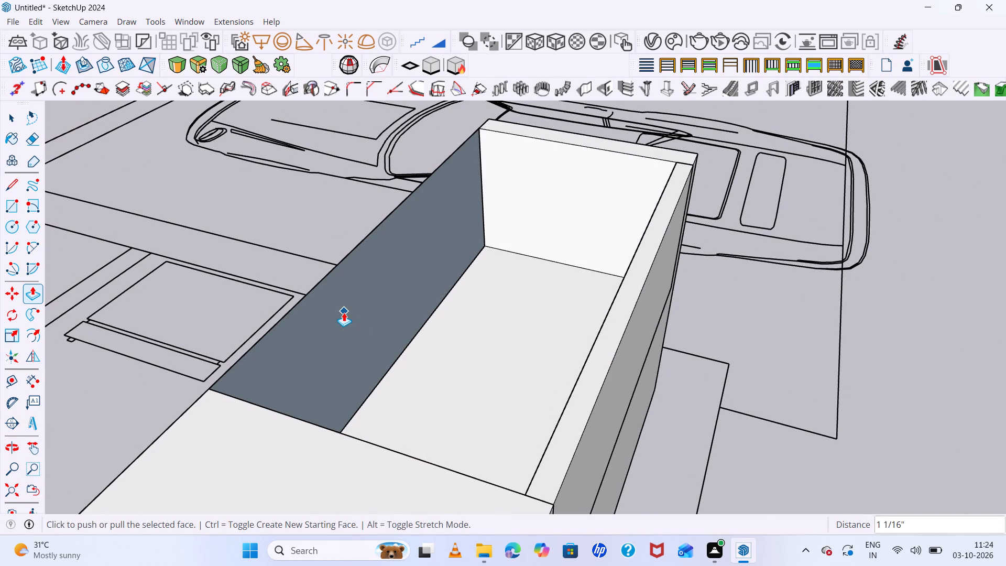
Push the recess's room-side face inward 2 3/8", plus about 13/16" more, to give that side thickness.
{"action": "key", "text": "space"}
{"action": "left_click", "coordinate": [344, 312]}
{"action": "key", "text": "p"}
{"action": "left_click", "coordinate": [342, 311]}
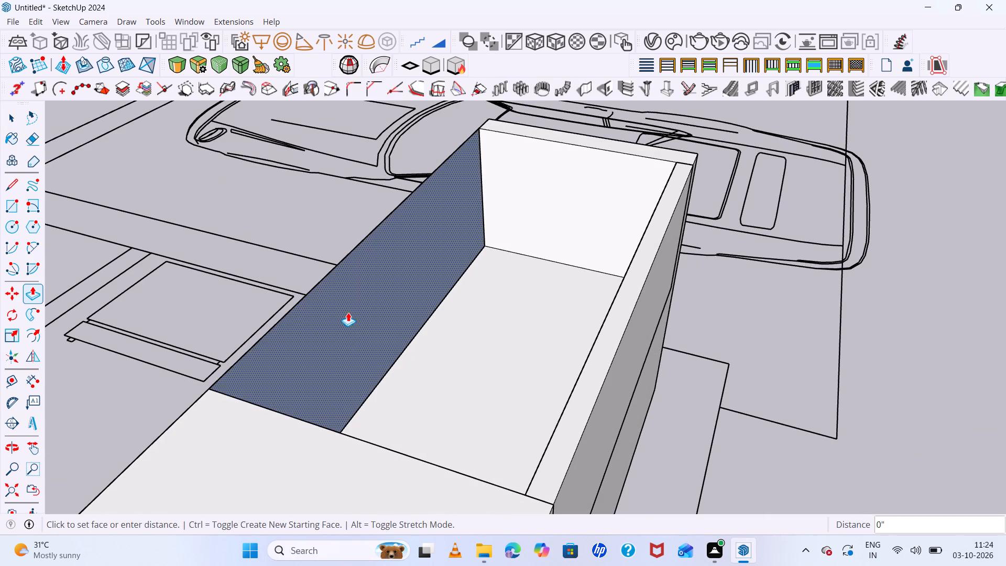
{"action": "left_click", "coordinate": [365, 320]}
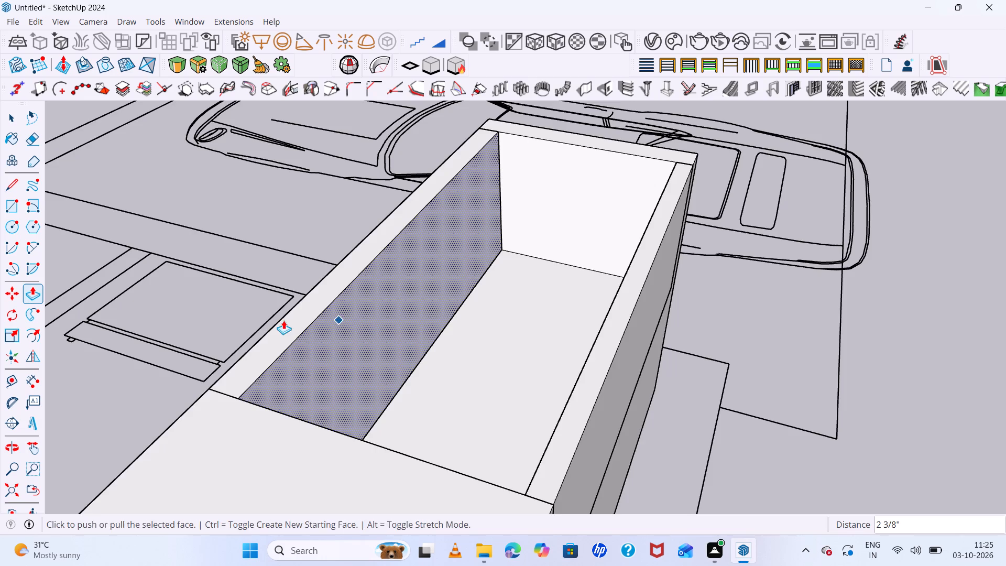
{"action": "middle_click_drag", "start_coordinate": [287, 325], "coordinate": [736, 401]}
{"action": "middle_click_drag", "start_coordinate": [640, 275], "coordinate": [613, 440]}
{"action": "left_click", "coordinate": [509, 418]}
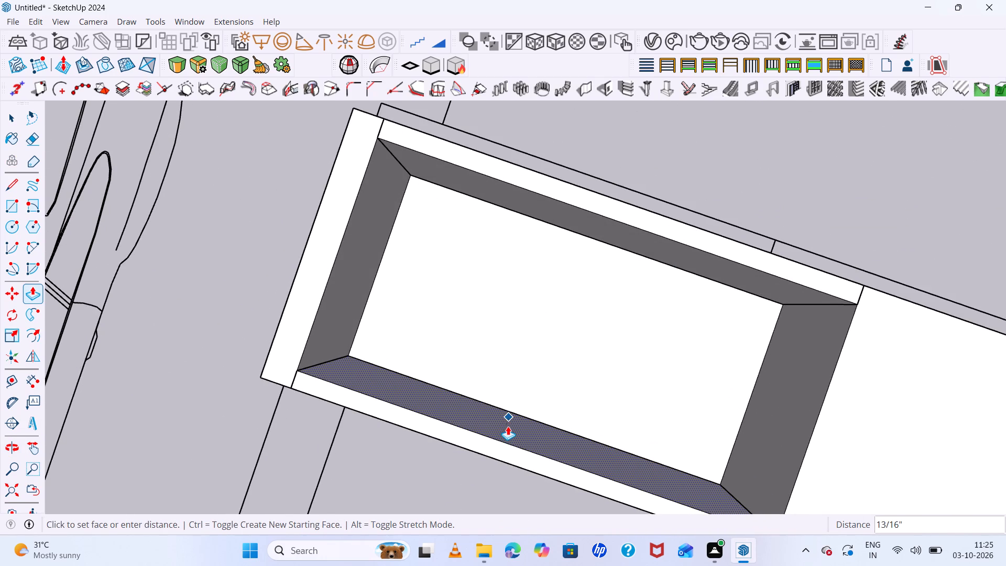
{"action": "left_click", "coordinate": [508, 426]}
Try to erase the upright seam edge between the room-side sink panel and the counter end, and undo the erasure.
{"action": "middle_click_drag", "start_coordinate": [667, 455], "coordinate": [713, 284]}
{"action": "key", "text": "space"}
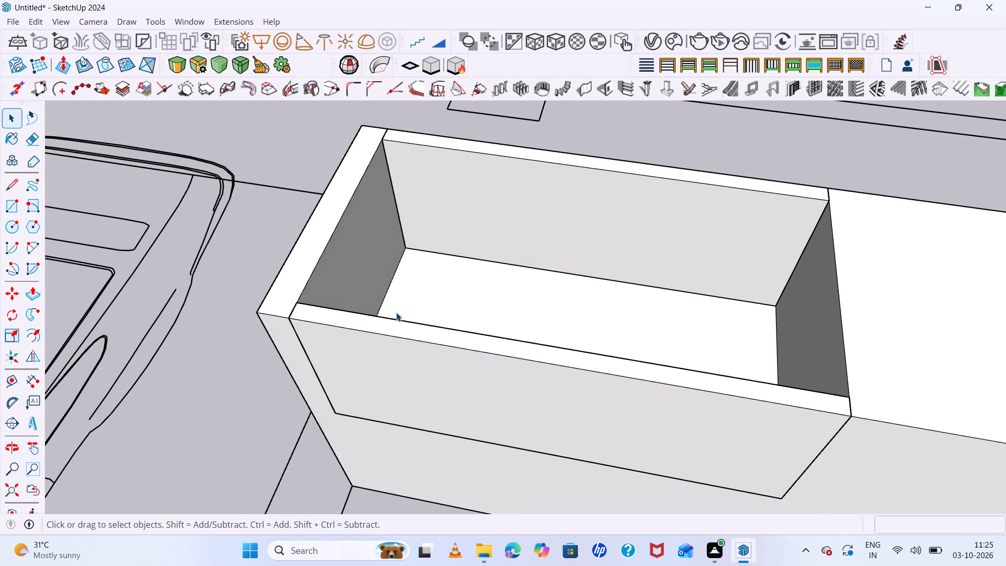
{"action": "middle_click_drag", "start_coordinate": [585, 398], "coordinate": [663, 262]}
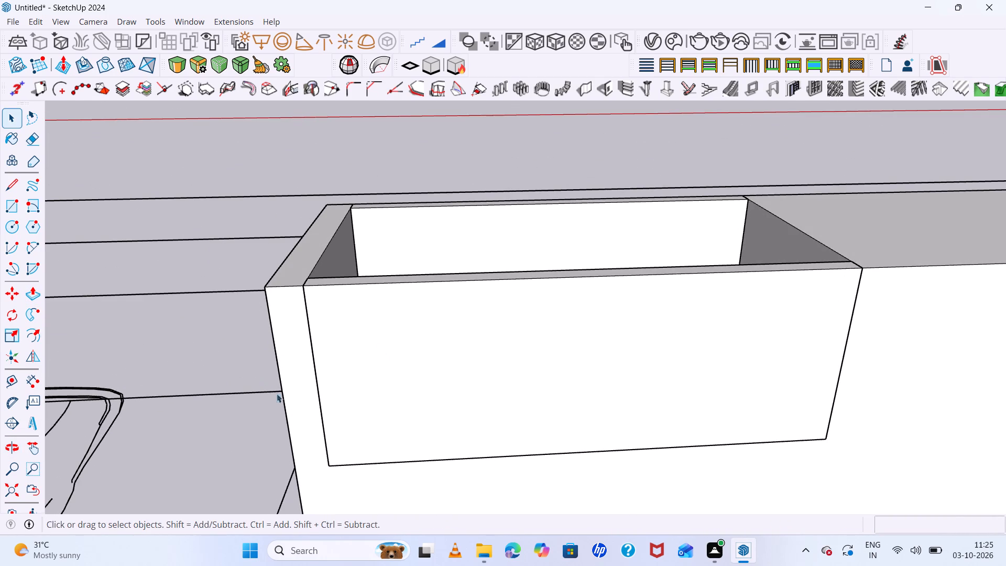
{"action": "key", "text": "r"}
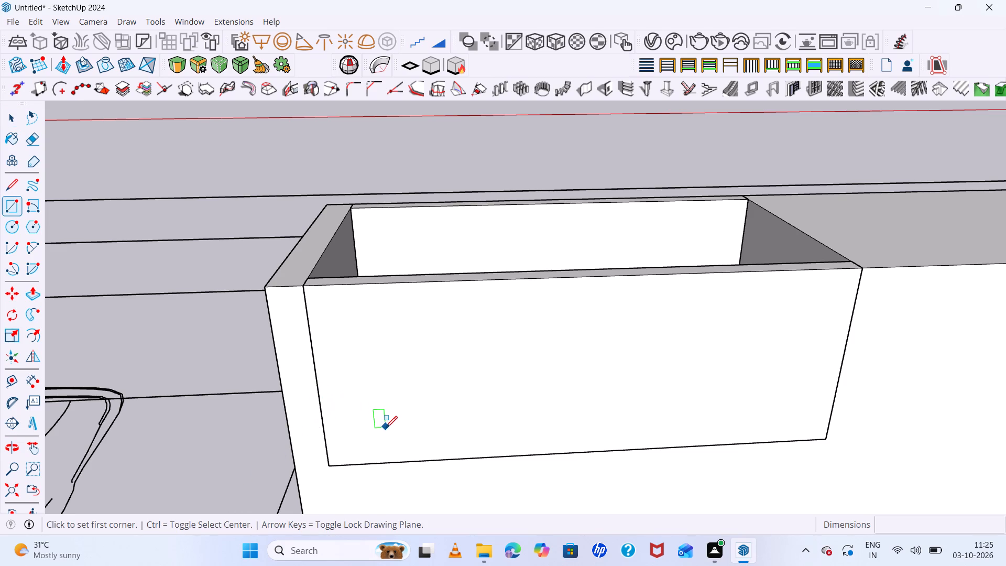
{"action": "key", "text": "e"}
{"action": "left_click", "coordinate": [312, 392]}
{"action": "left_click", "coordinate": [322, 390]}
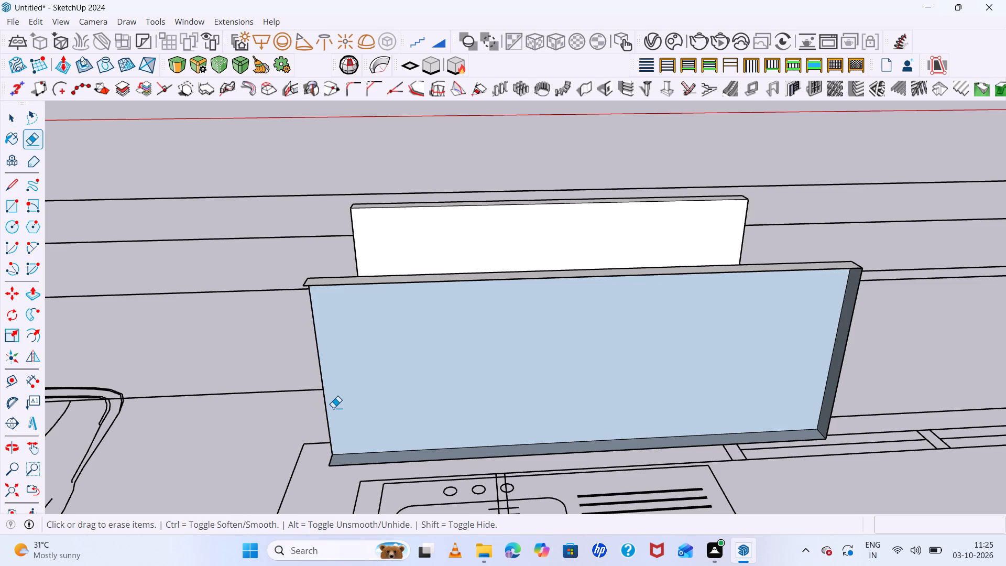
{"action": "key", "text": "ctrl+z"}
Inspect the kitchen counter and its walled sink recess from several angles.
{"action": "scroll", "coordinate": [397, 388], "scroll_direction": "down", "scroll_amount": 12}
{"action": "middle_click_drag", "start_coordinate": [565, 438], "coordinate": [545, 330]}
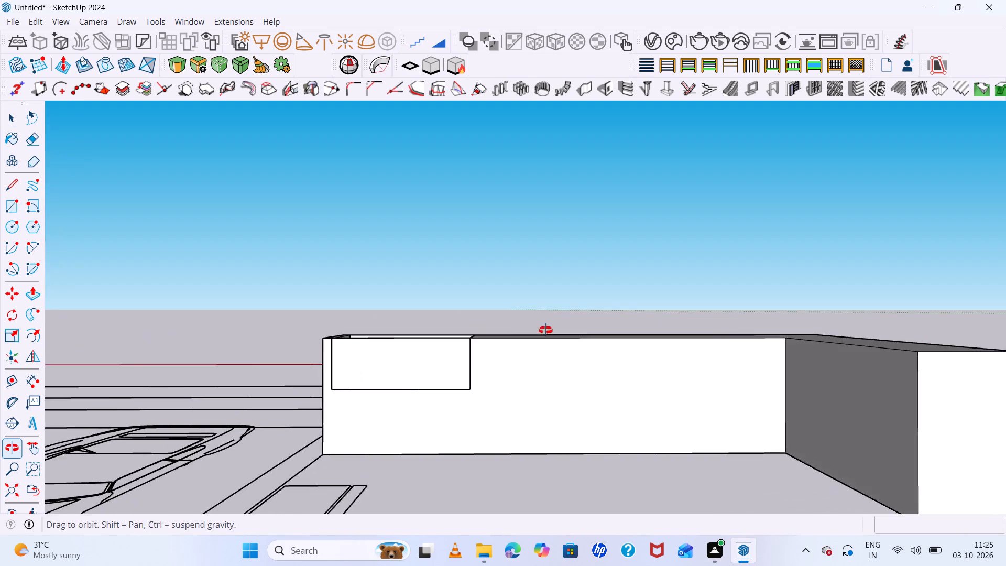
{"action": "middle_click_drag", "start_coordinate": [545, 330], "coordinate": [715, 429]}
{"action": "key", "text": "space"}
{"action": "middle_click", "coordinate": [714, 429]}
{"action": "scroll", "coordinate": [534, 373], "scroll_direction": "down", "scroll_amount": 6}
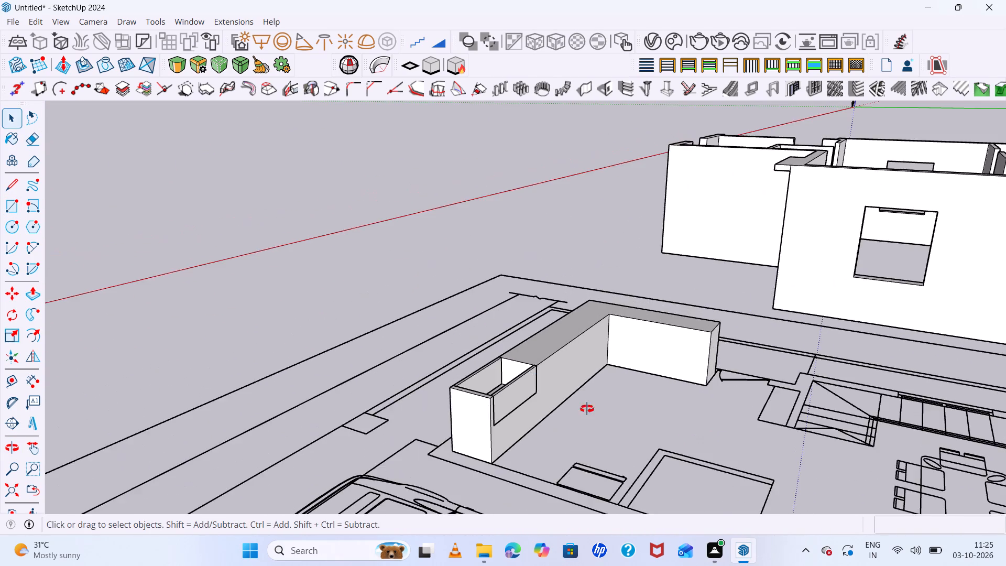
{"action": "middle_click_drag", "start_coordinate": [587, 410], "coordinate": [488, 345]}
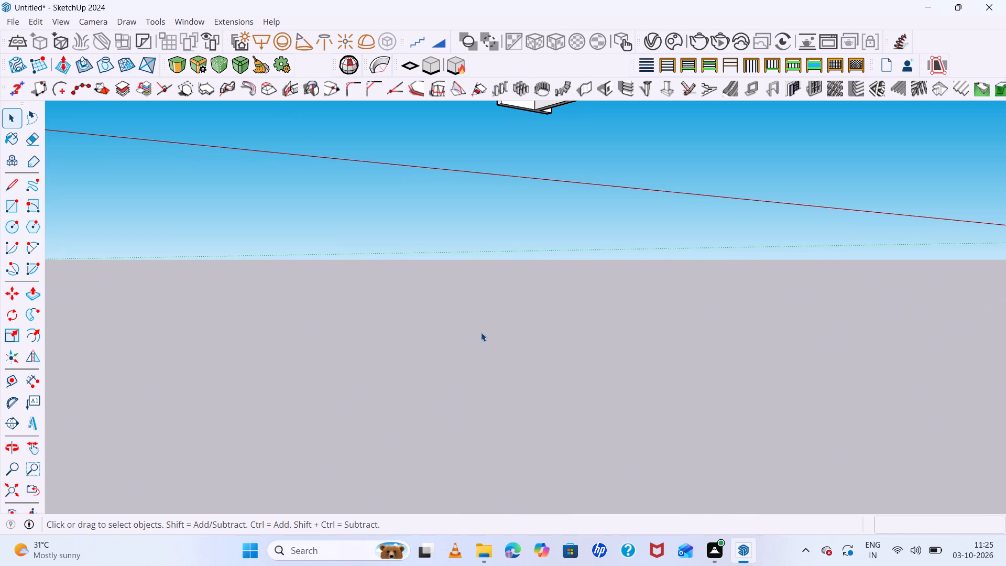
{"action": "key", "text": "ctrl+z"}
{"action": "left_click", "coordinate": [479, 340]}
{"action": "scroll", "coordinate": [501, 373], "scroll_direction": "down", "scroll_amount": 14}
{"action": "middle_click_drag", "start_coordinate": [446, 351], "coordinate": [613, 450]}
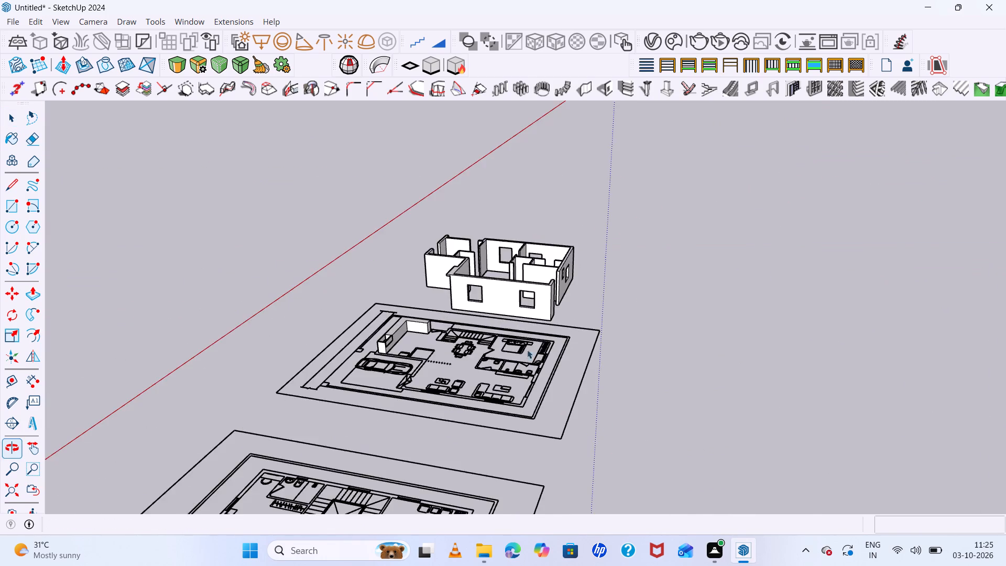
{"action": "scroll", "coordinate": [432, 299], "scroll_direction": "up", "scroll_amount": 8}
{"action": "middle_click_drag", "start_coordinate": [545, 407], "coordinate": [447, 423]}
{"action": "middle_click_drag", "start_coordinate": [433, 422], "coordinate": [427, 421]}
{"action": "scroll", "coordinate": [336, 371], "scroll_direction": "up", "scroll_amount": 6}
{"action": "scroll", "coordinate": [380, 374], "scroll_direction": "up", "scroll_amount": 3}
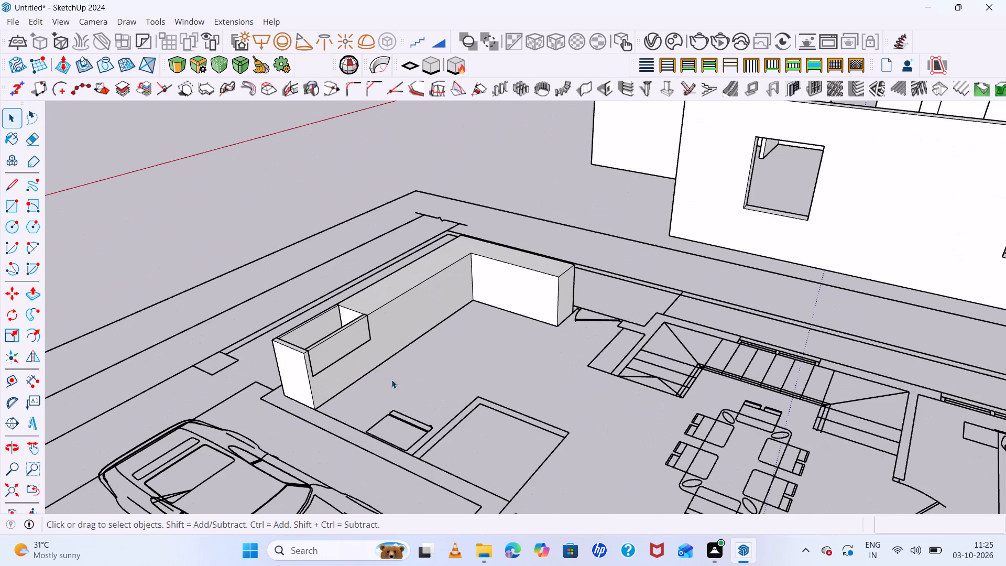
{"action": "scroll", "coordinate": [383, 345], "scroll_direction": "up", "scroll_amount": 5}
{"action": "middle_click_drag", "start_coordinate": [409, 348], "coordinate": [348, 378]}
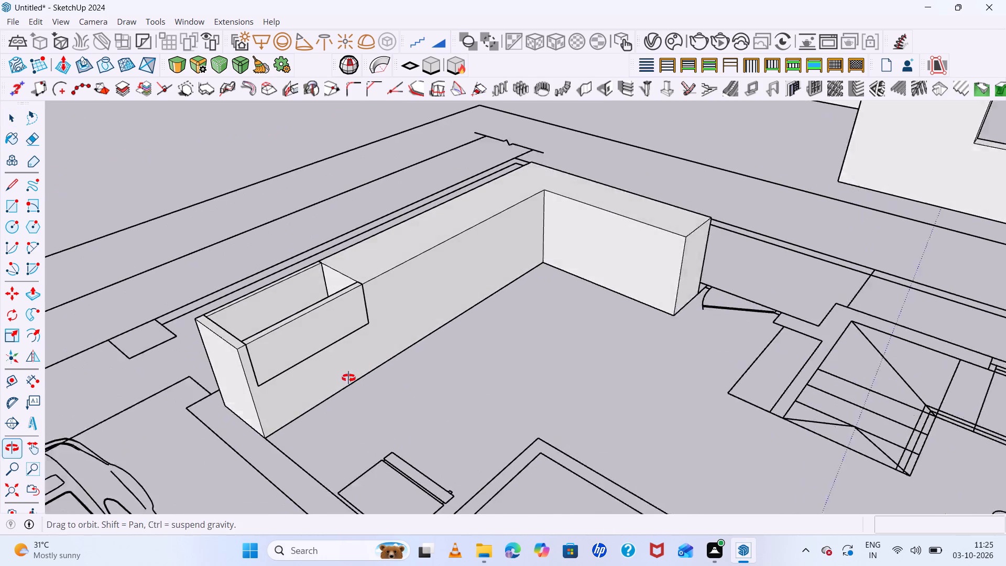
{"action": "middle_click_drag", "start_coordinate": [348, 378], "coordinate": [347, 378]}
Undo the sink walls, the recess cut and the sink block edits, and redo one edit to restore the block flush with the counter.
{"action": "key", "text": "ctrl+z"}
{"action": "key", "text": "ctrl+z"}
{"action": "key", "text": "ctrl+z"}
{"action": "key", "text": "ctrl+z"}
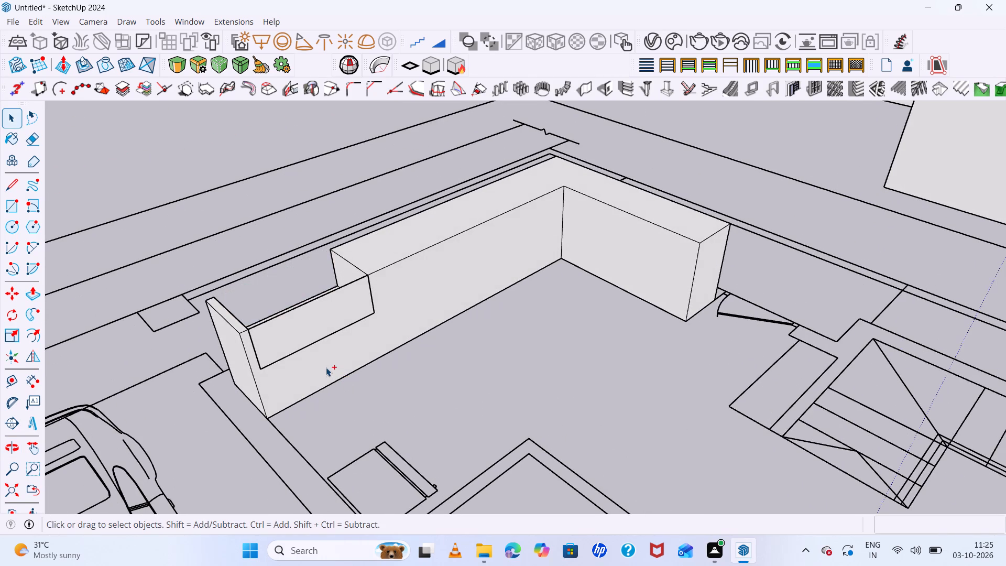
{"action": "key", "text": "ctrl+z"}
{"action": "key", "text": "ctrl+z"}
{"action": "key", "text": "ctrl+z"}
{"action": "key", "text": "ctrl+z"}
{"action": "key", "text": "ctrl+z"}
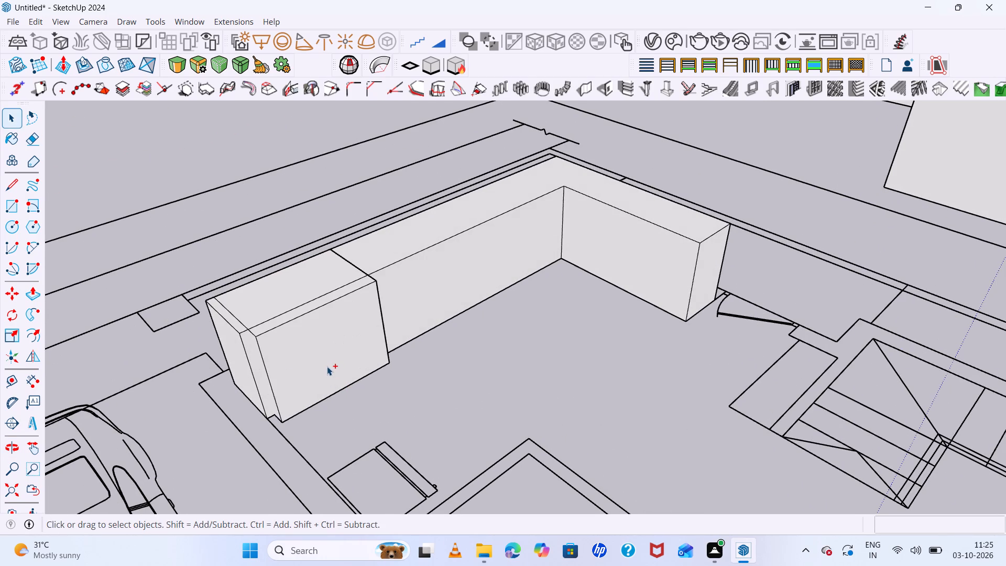
{"action": "key", "text": "ctrl+z"}
{"action": "key", "text": "ctrl+z"}
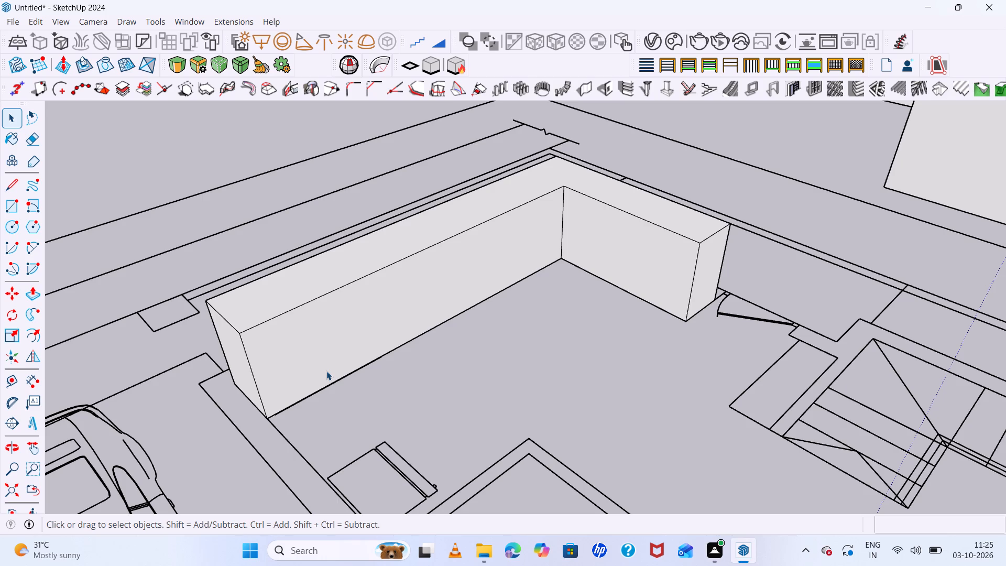
{"action": "key", "text": "ctrl+y"}
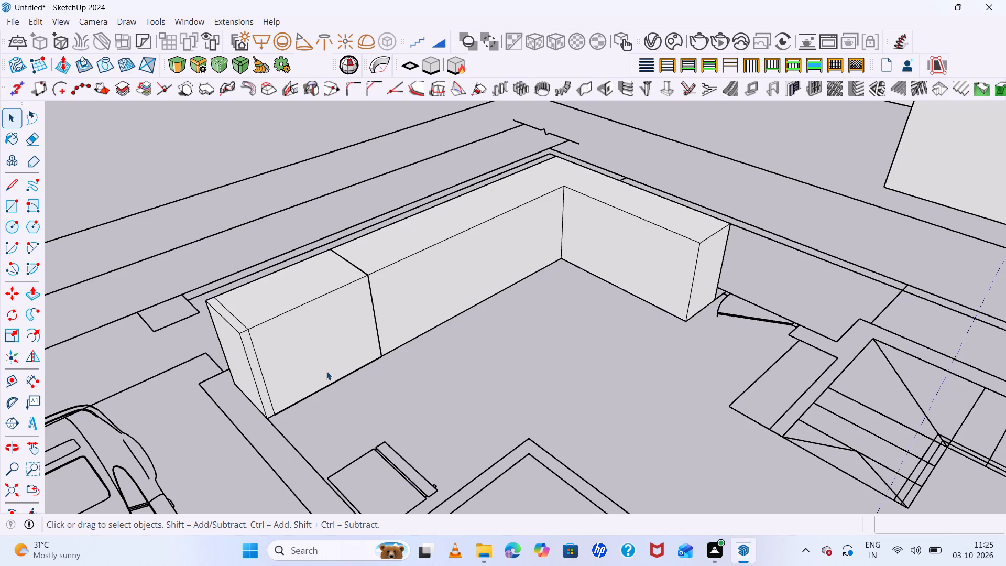
Inside the counter group, draw a 2' by about 3' 6 3/4" rectangle on the counter top matching the sink block's outline.
{"action": "middle_click_drag", "start_coordinate": [471, 342], "coordinate": [287, 409]}
{"action": "scroll", "coordinate": [299, 220], "scroll_direction": "up", "scroll_amount": 13}
{"action": "key", "text": "e"}
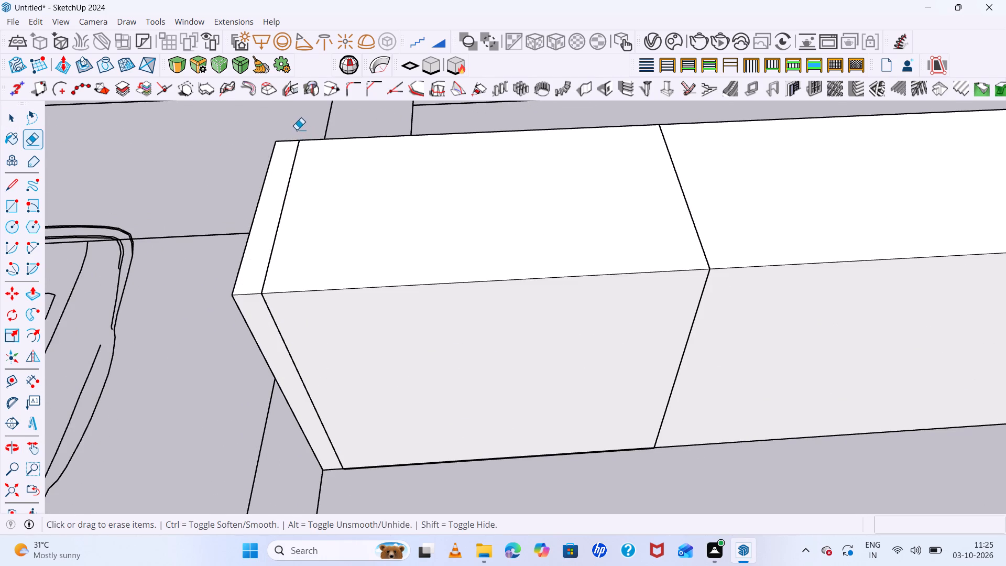
{"action": "key", "text": "r"}
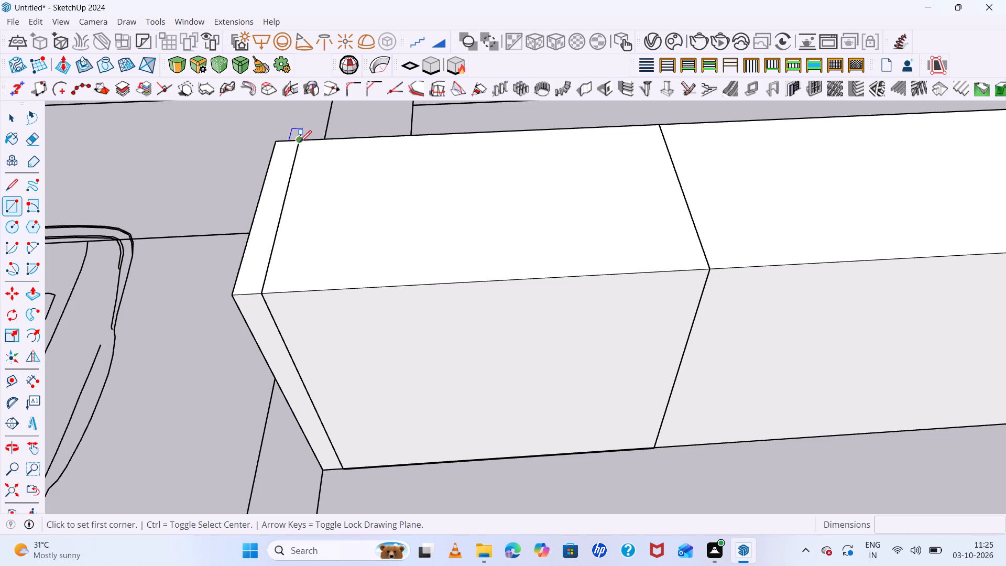
{"action": "key", "text": "space"}
{"action": "triple_click", "coordinate": [769, 242]}
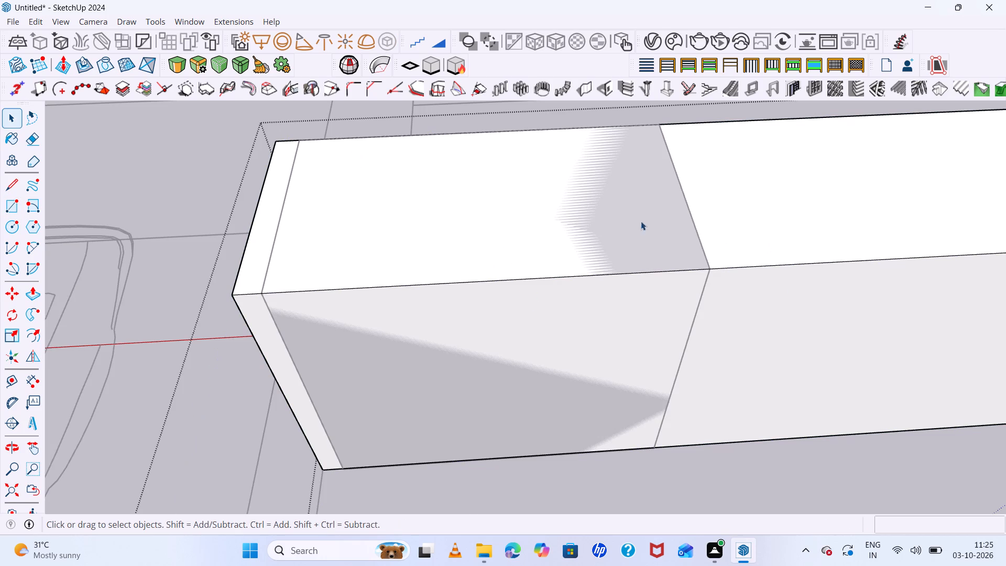
{"action": "key", "text": "r"}
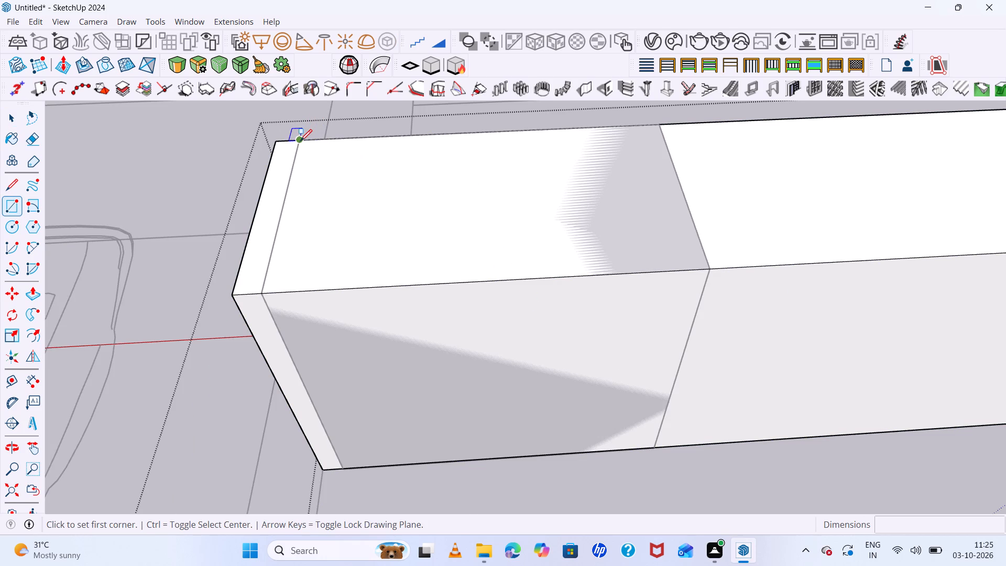
{"action": "left_click", "coordinate": [300, 141]}
{"action": "left_click", "coordinate": [712, 269]}
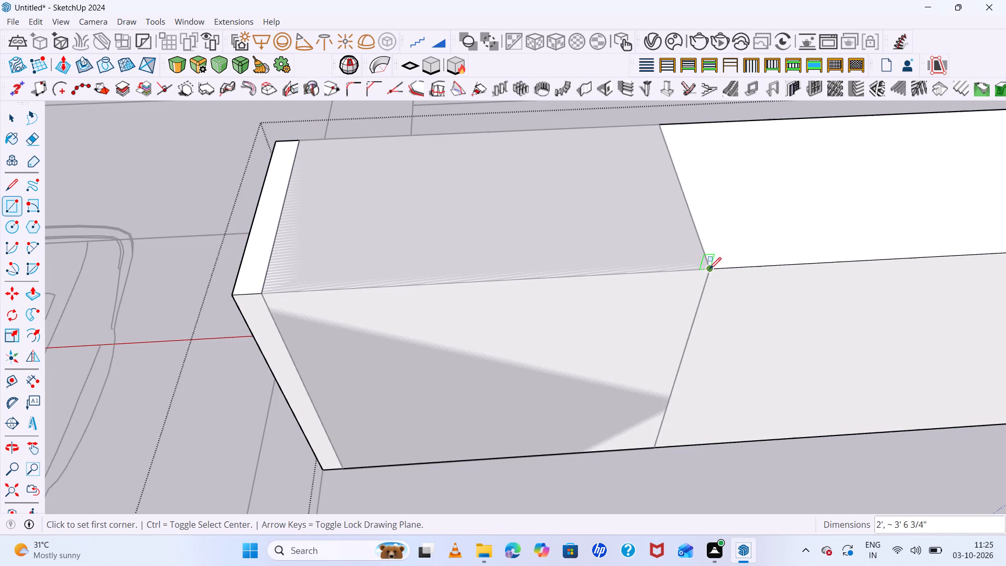
{"action": "key", "text": "space"}
{"action": "left_click", "coordinate": [106, 261]}
Select the entire loose sink block overlapping the counter end and delete it, keeping the counter group.
{"action": "left_click", "coordinate": [572, 356]}
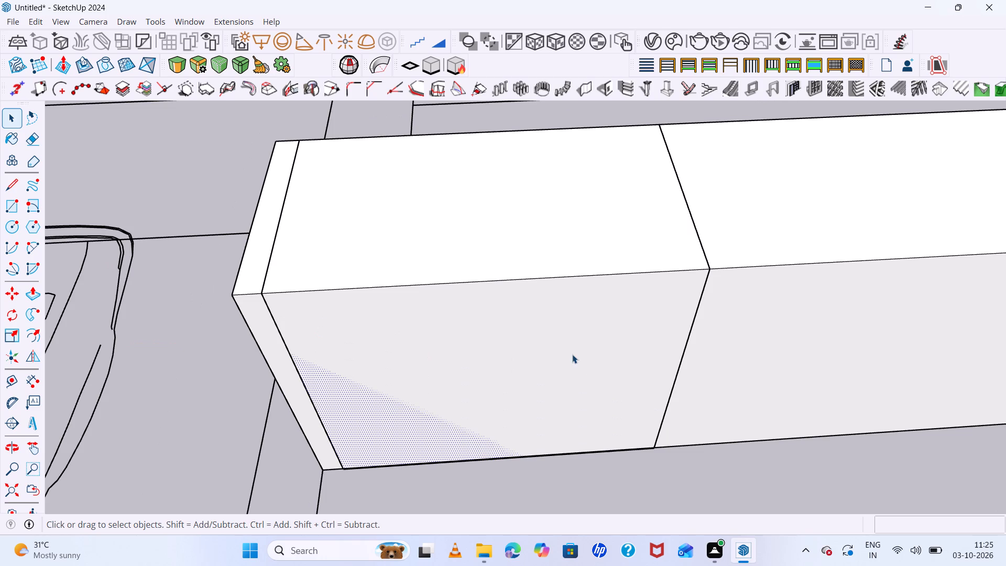
{"action": "left_click", "coordinate": [695, 320]}
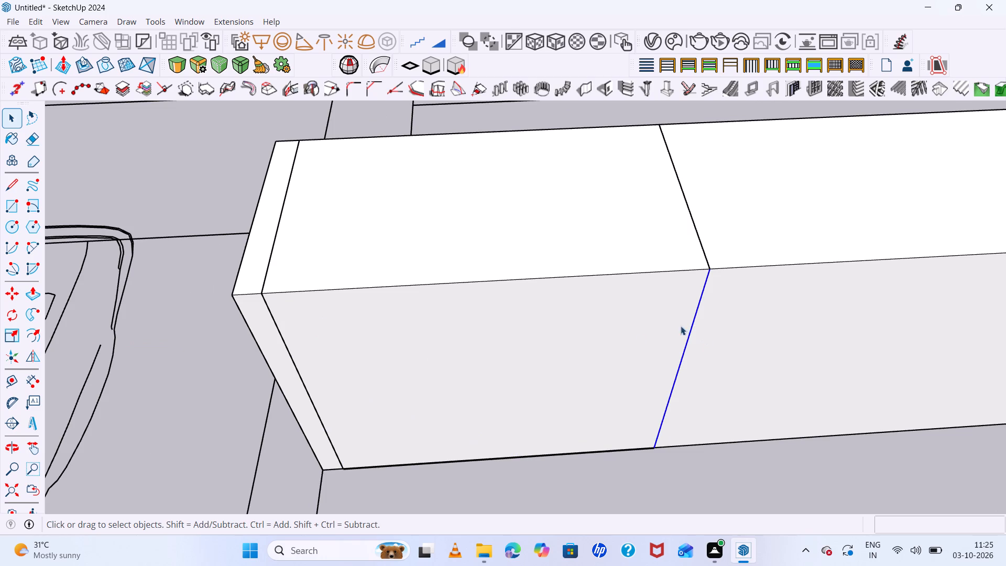
{"action": "triple_click", "coordinate": [572, 332]}
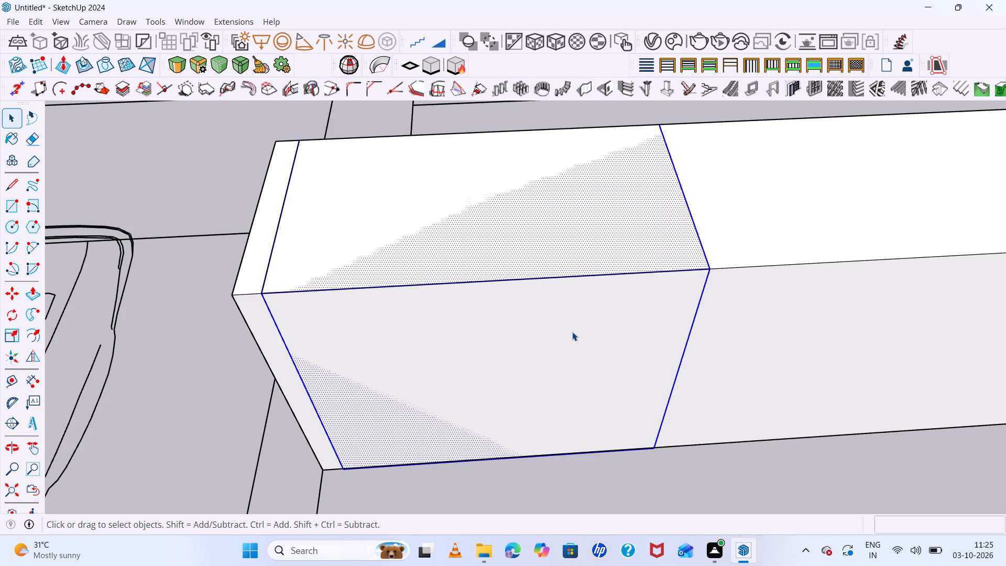
{"action": "key", "text": "Delete"}
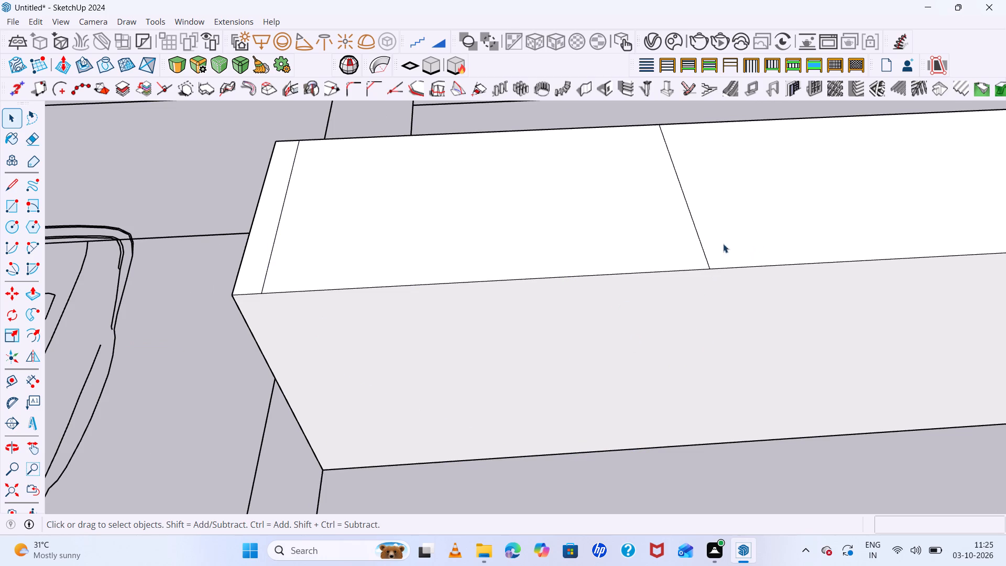
Place a horizontal guide on the counter's room-side face, about 1' 5 5/16" below its top edge.
{"action": "scroll", "coordinate": [454, 270], "scroll_direction": "down", "scroll_amount": 14}
{"action": "middle_click_drag", "start_coordinate": [540, 327], "coordinate": [599, 405]}
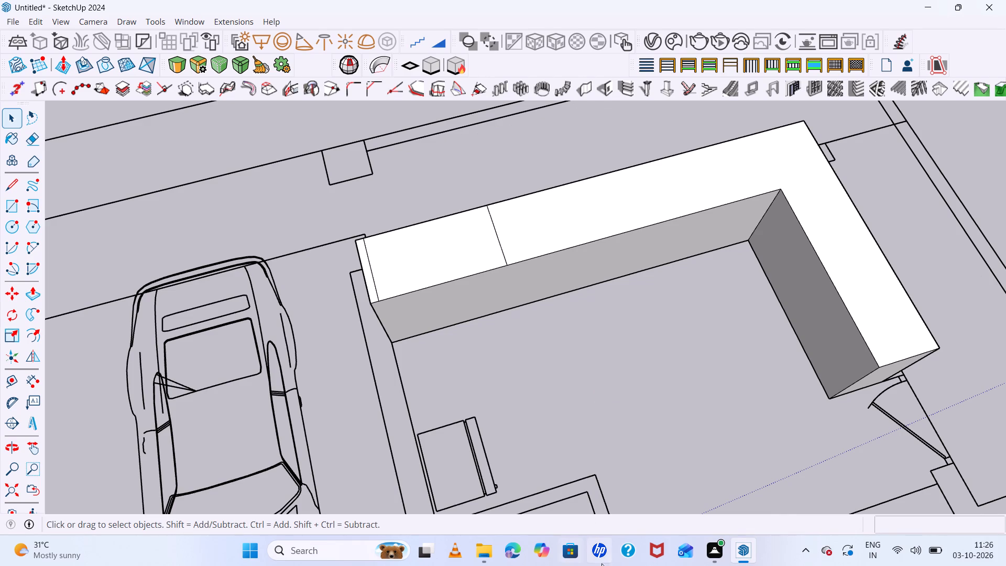
{"action": "middle_click_drag", "start_coordinate": [493, 253], "coordinate": [450, 86]}
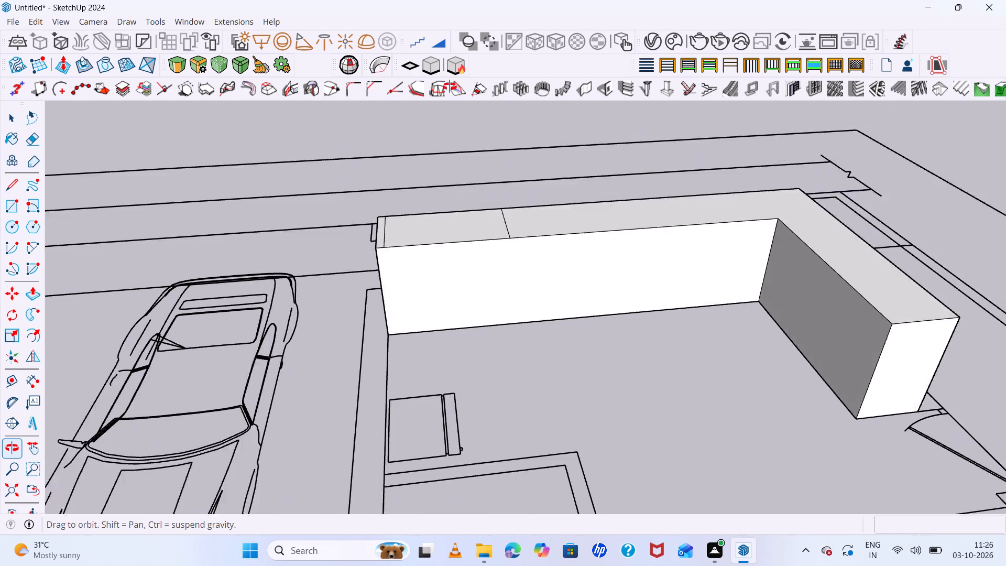
{"action": "middle_click_drag", "start_coordinate": [450, 86], "coordinate": [449, 74]}
{"action": "scroll", "coordinate": [371, 277], "scroll_direction": "up", "scroll_amount": 8}
{"action": "middle_click_drag", "start_coordinate": [468, 307], "coordinate": [436, 284]}
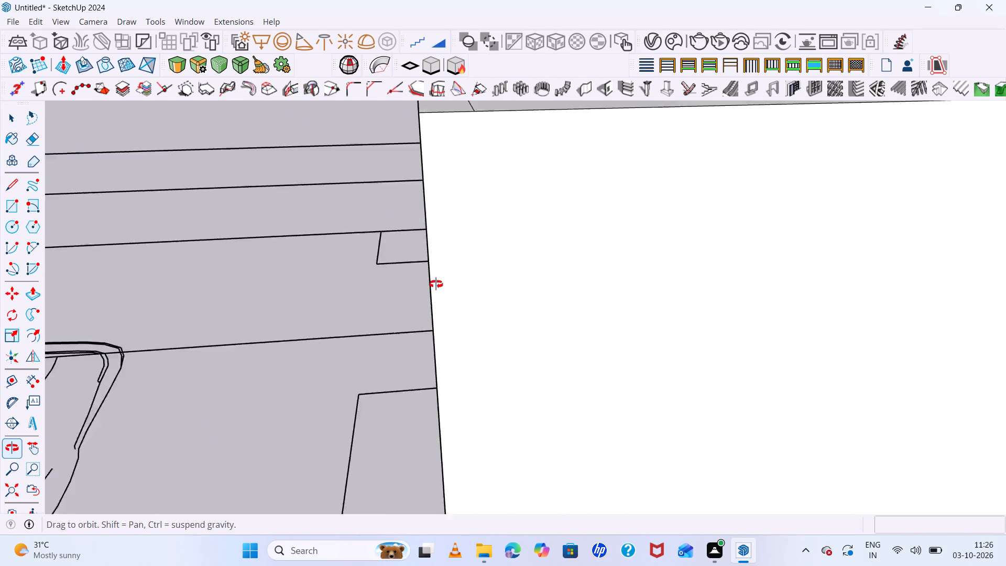
{"action": "middle_click_drag", "start_coordinate": [436, 284], "coordinate": [420, 279]}
{"action": "scroll", "coordinate": [577, 340], "scroll_direction": "down", "scroll_amount": 6}
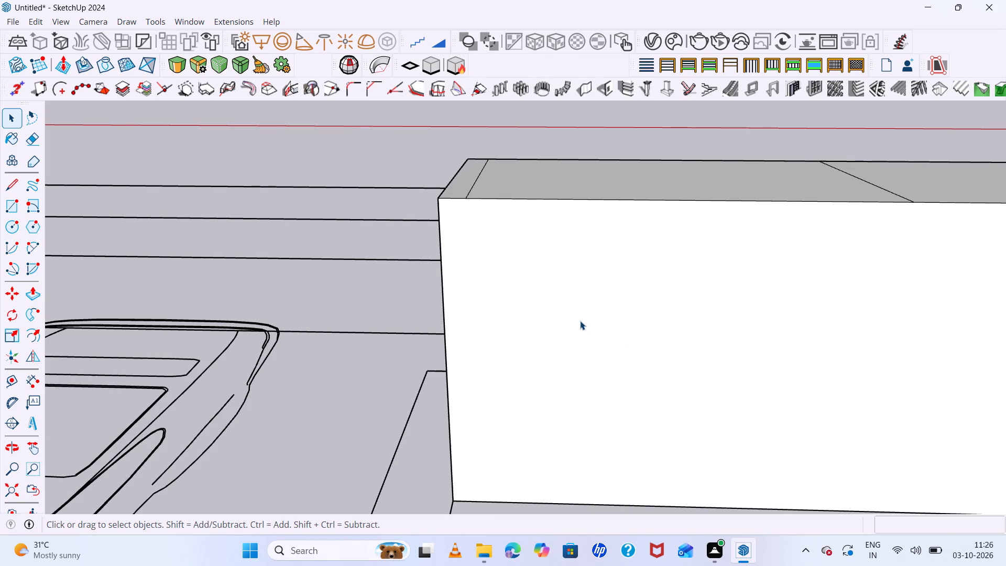
{"action": "scroll", "coordinate": [580, 321], "scroll_direction": "down", "scroll_amount": 9}
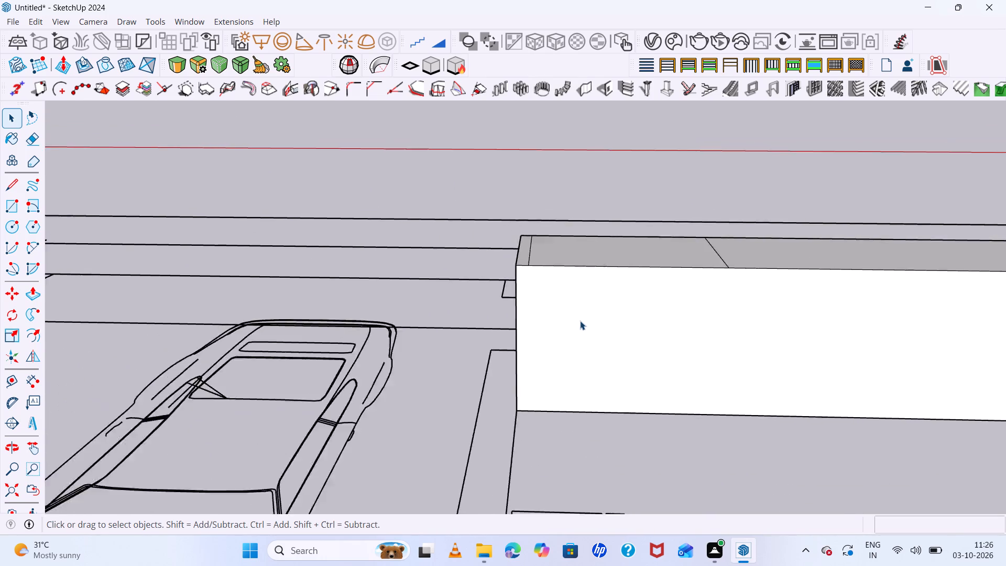
{"action": "scroll", "coordinate": [580, 321], "scroll_direction": "down", "scroll_amount": 2}
{"action": "middle_click_drag", "start_coordinate": [683, 312], "coordinate": [686, 344]}
{"action": "key", "text": "t"}
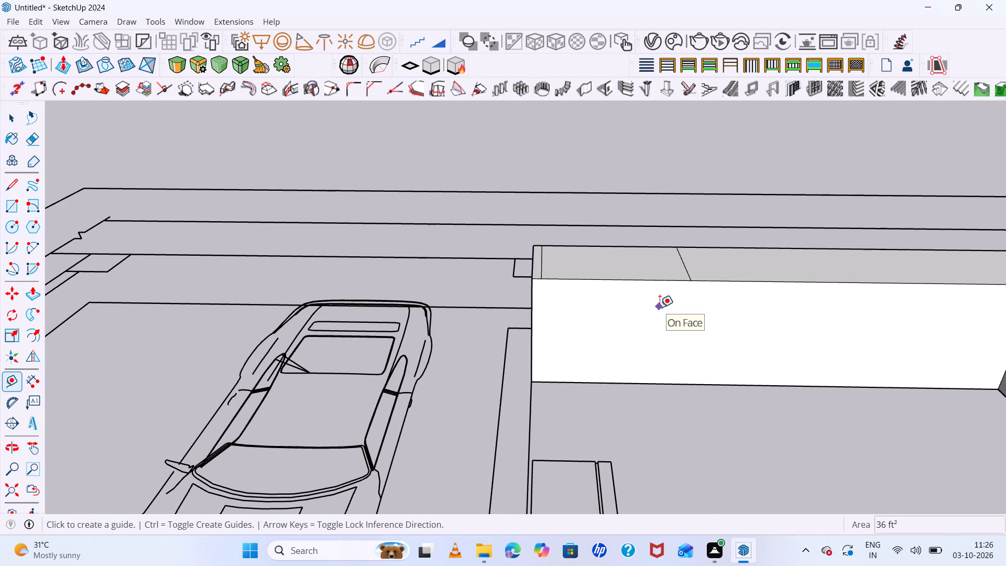
{"action": "left_click", "coordinate": [612, 278]}
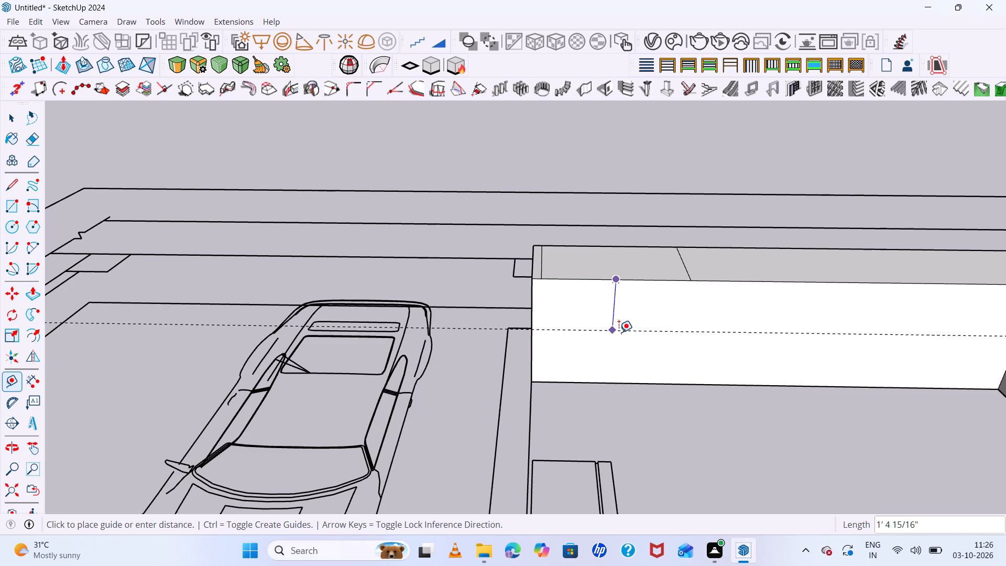
{"action": "left_click", "coordinate": [619, 332]}
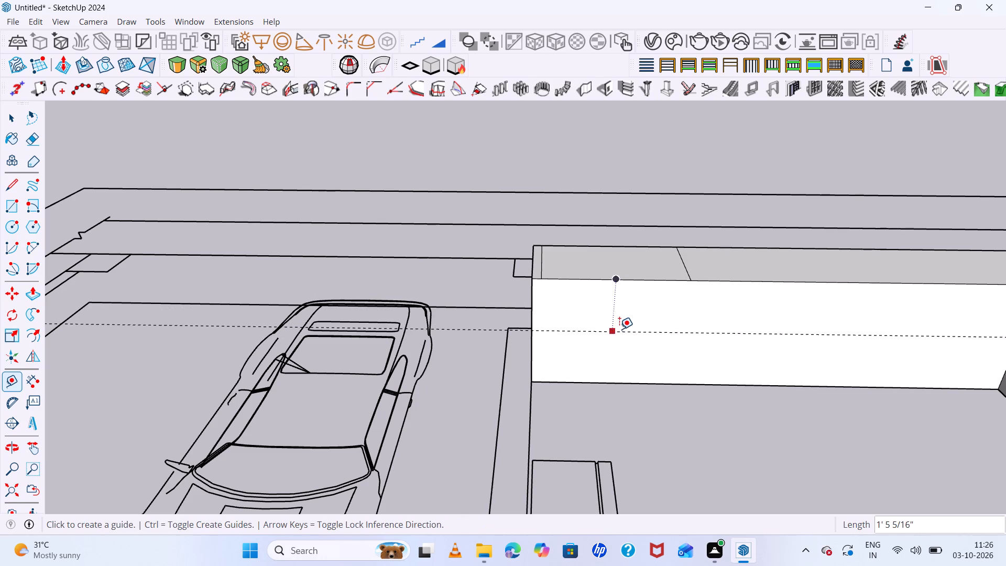
{"action": "scroll", "coordinate": [614, 273], "scroll_direction": "up", "scroll_amount": 5}
{"action": "left_click", "coordinate": [637, 245]}
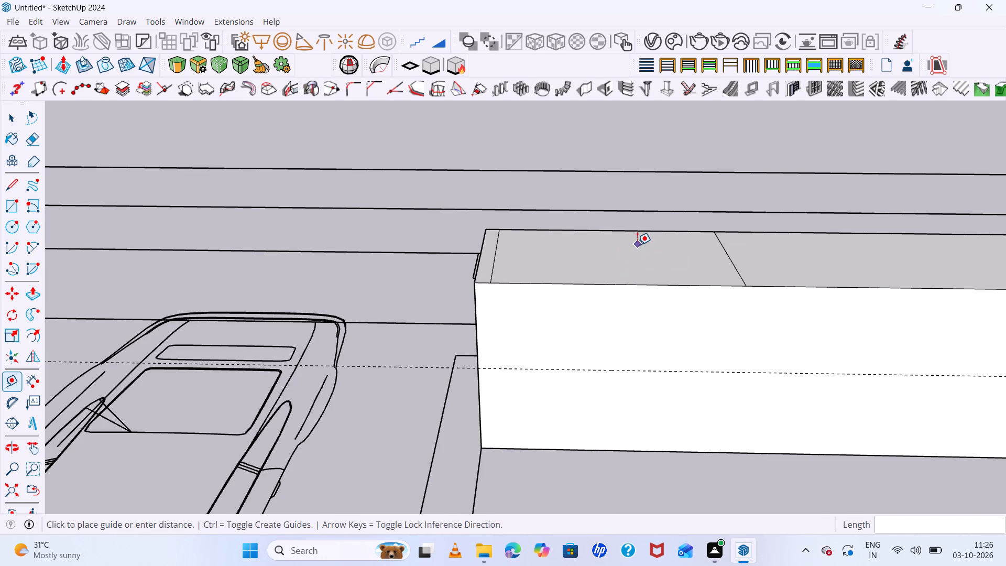
{"action": "key", "text": "space"}
{"action": "key", "text": "space"}
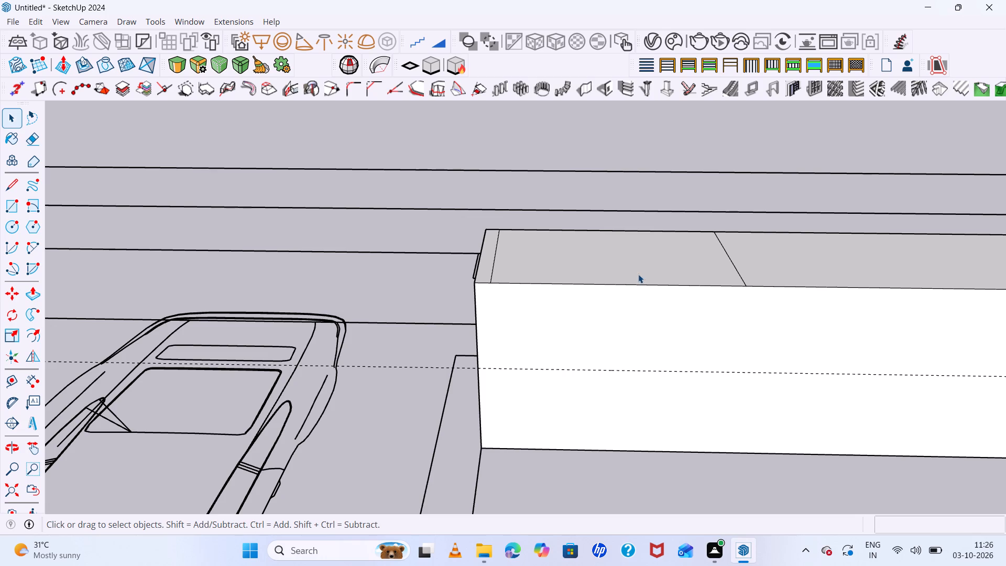
Open the counter group for editing and select the sink rectangle on its top.
{"action": "triple_click", "coordinate": [640, 260]}
{"action": "left_click", "coordinate": [640, 260]}
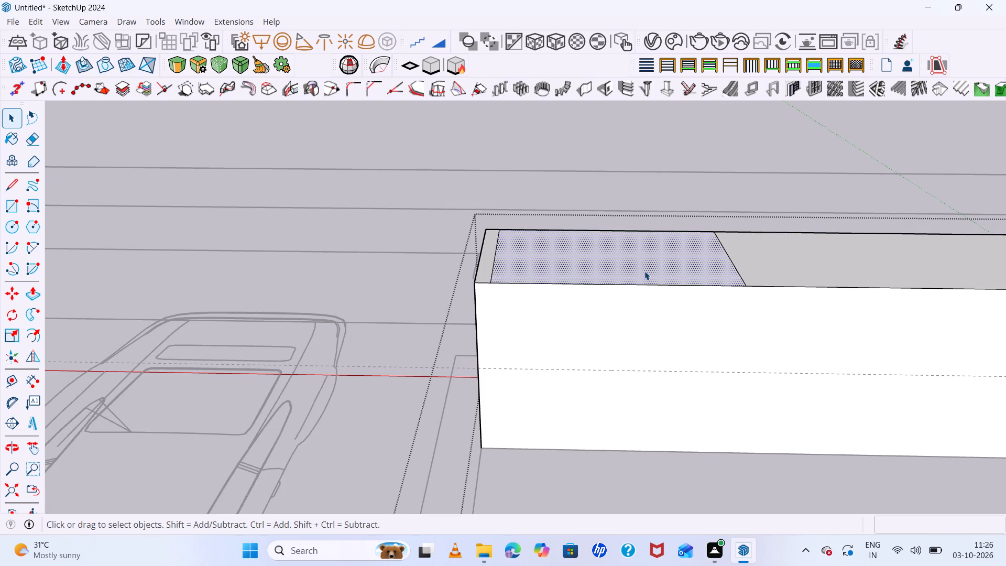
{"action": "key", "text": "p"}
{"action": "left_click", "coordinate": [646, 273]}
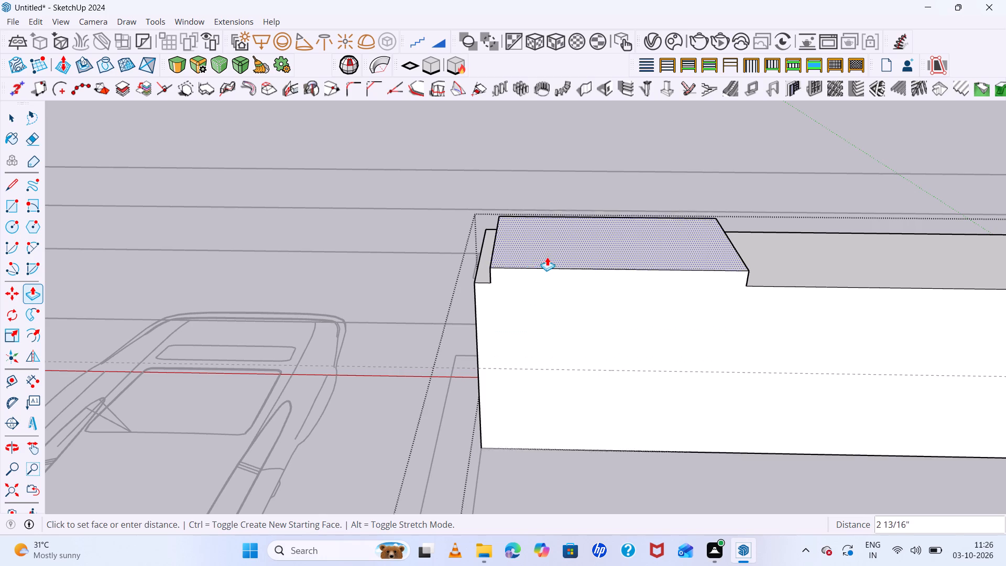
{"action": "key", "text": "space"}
Offset the sink rectangle's outline inward by about 1 1/4" on the counter top.
{"action": "middle_click_drag", "start_coordinate": [701, 249], "coordinate": [707, 376]}
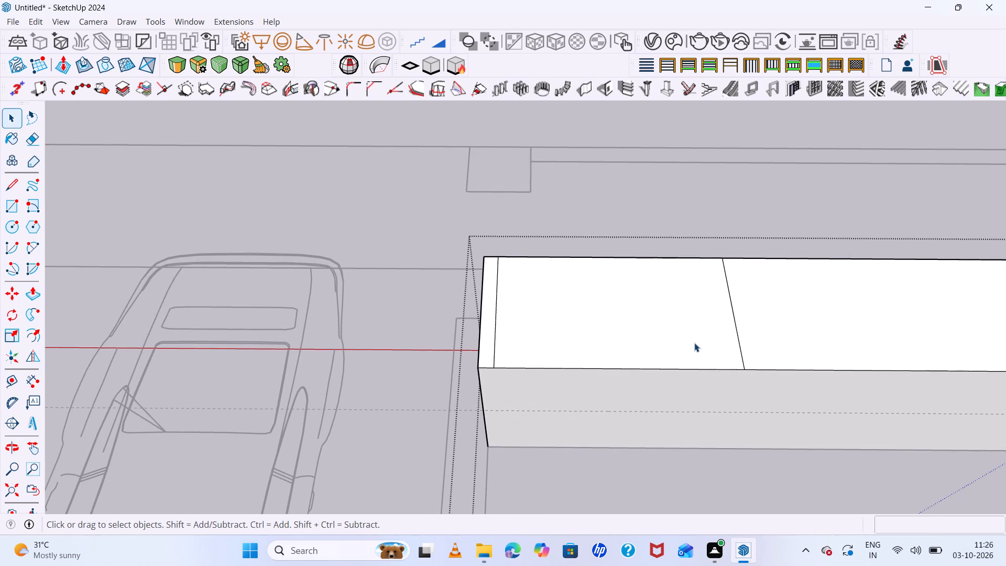
{"action": "key", "text": "r"}
{"action": "key", "text": "space"}
{"action": "left_click", "coordinate": [584, 302]}
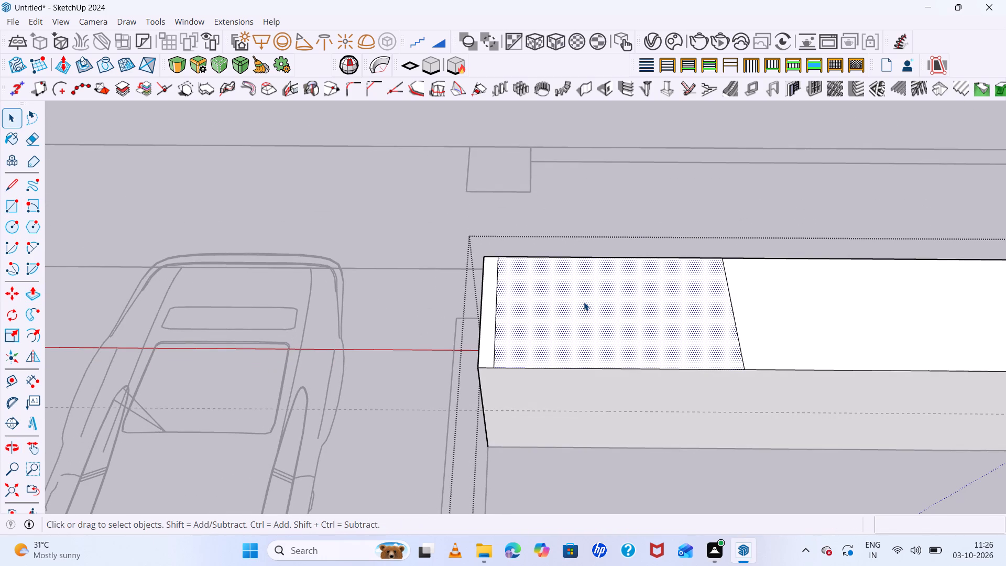
{"action": "key", "text": "f"}
{"action": "left_click", "coordinate": [510, 311]}
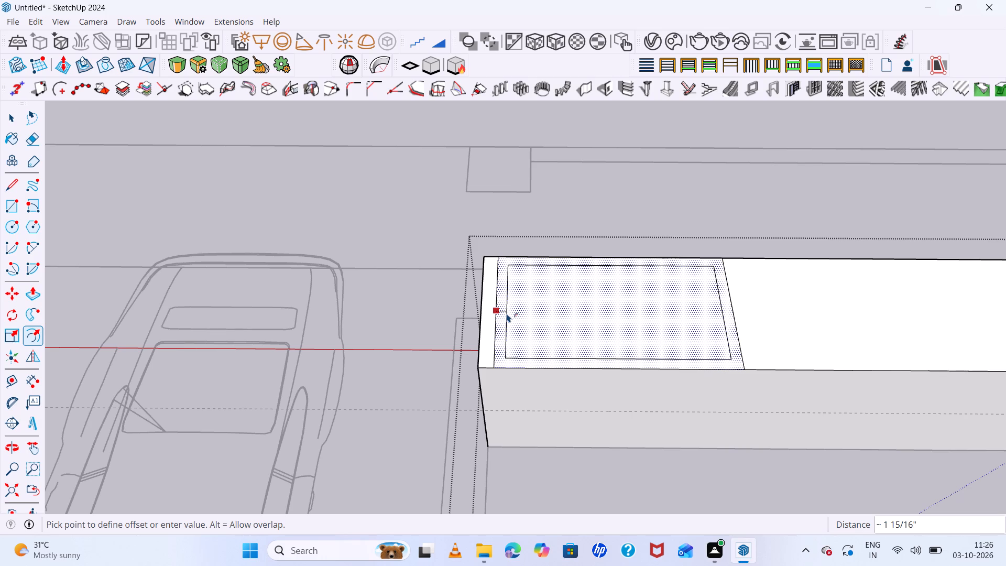
{"action": "scroll", "coordinate": [507, 313], "scroll_direction": "up", "scroll_amount": 2}
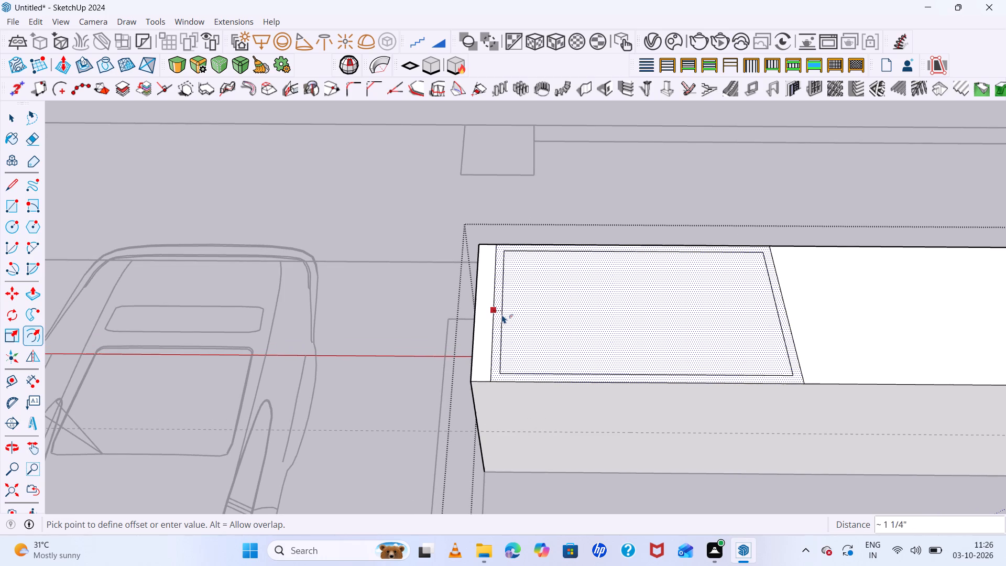
{"action": "left_click", "coordinate": [502, 314]}
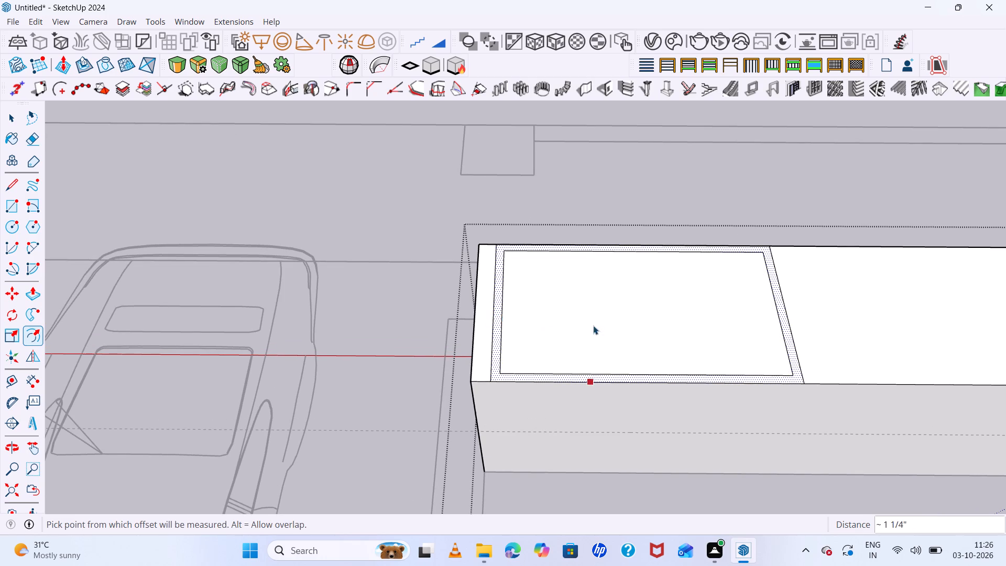
Push the inner sink rectangle down into the counter to the level of the horizontal guide, forming the basin.
{"action": "key", "text": "space"}
{"action": "left_click", "coordinate": [614, 316]}
{"action": "key", "text": "p"}
{"action": "left_click", "coordinate": [614, 316]}
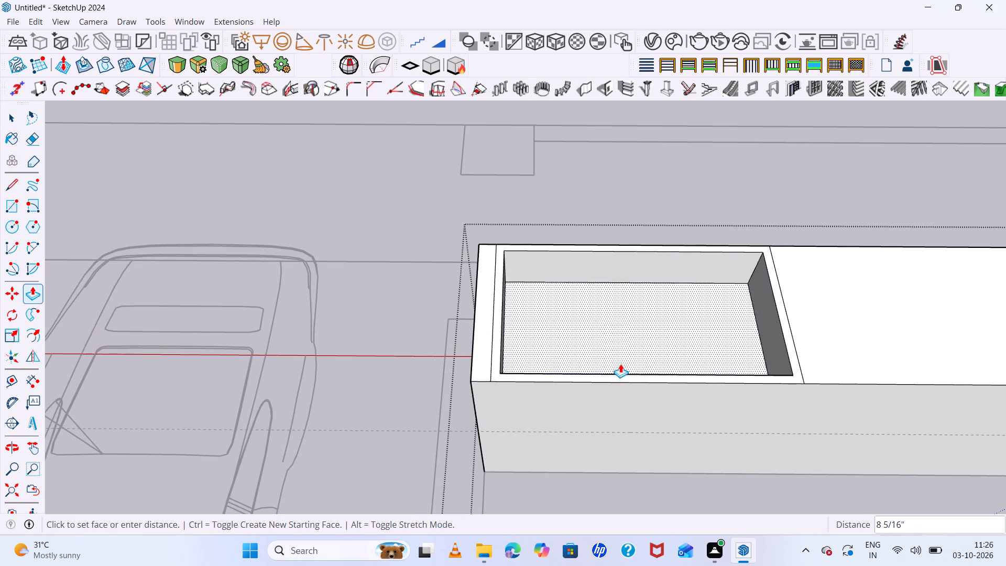
{"action": "left_click", "coordinate": [634, 436]}
{"action": "middle_click_drag", "start_coordinate": [476, 360], "coordinate": [687, 427]}
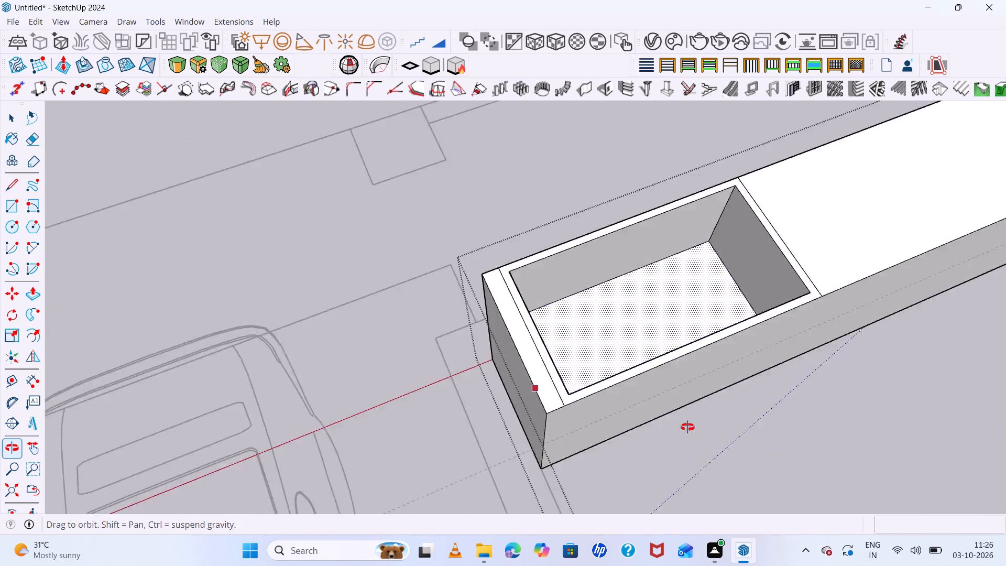
{"action": "middle_click_drag", "start_coordinate": [687, 427], "coordinate": [382, 326]}
Leave the counter group and delete the horizontal guide crossing its room-side face.
{"action": "key", "text": "space"}
{"action": "left_click", "coordinate": [425, 227]}
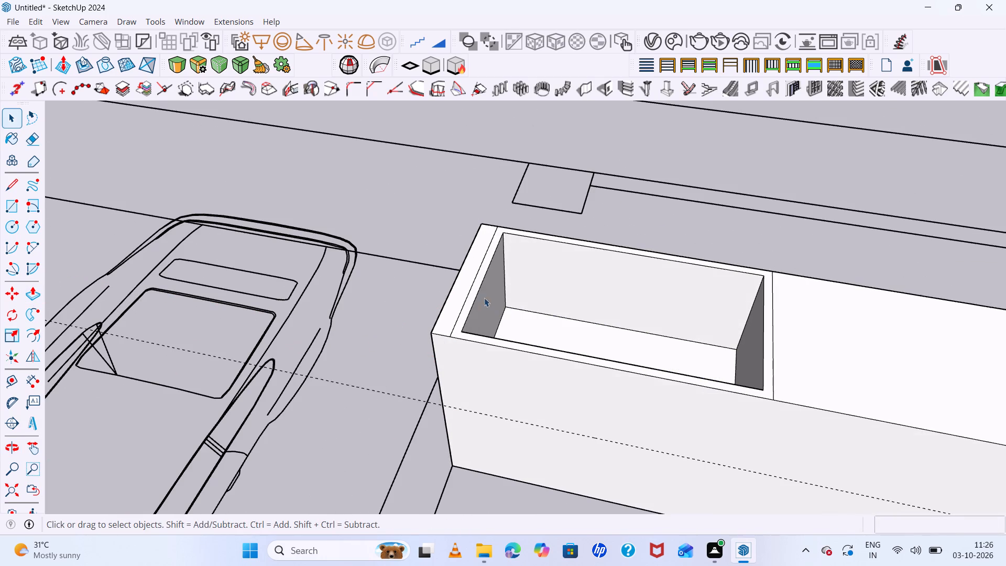
{"action": "left_click_drag", "start_coordinate": [368, 381], "coordinate": [359, 404]}
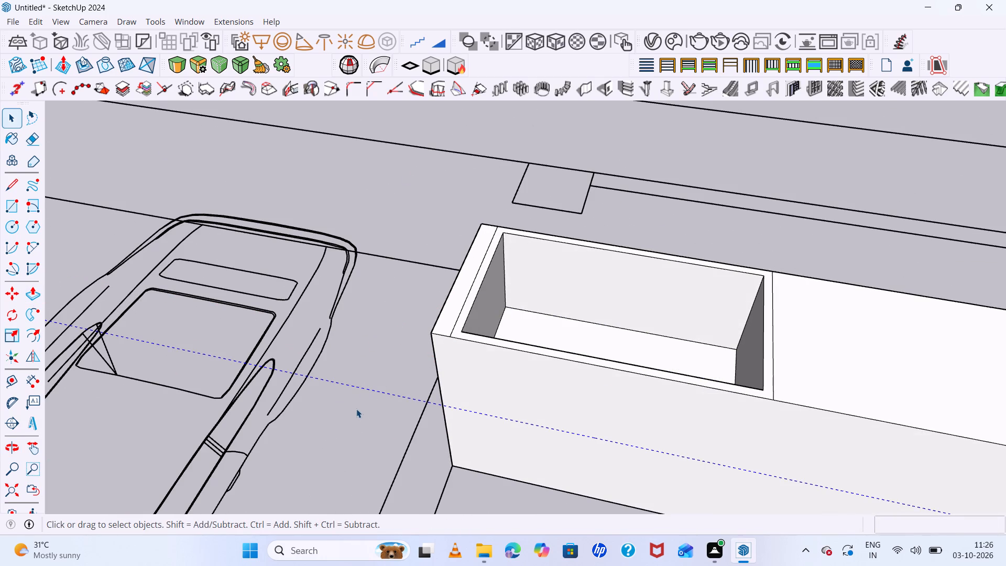
{"action": "key", "text": "Delete"}
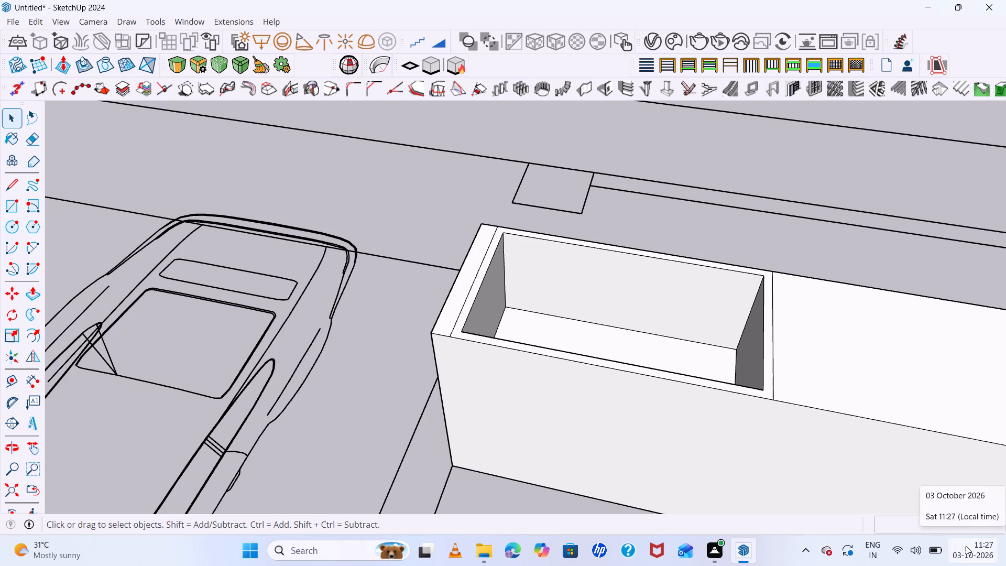
Inspect the recessed sink basin and the whole L-shaped kitchen counter from several angles.
{"action": "scroll", "coordinate": [1005, 539], "scroll_direction": "down", "scroll_amount": 3}
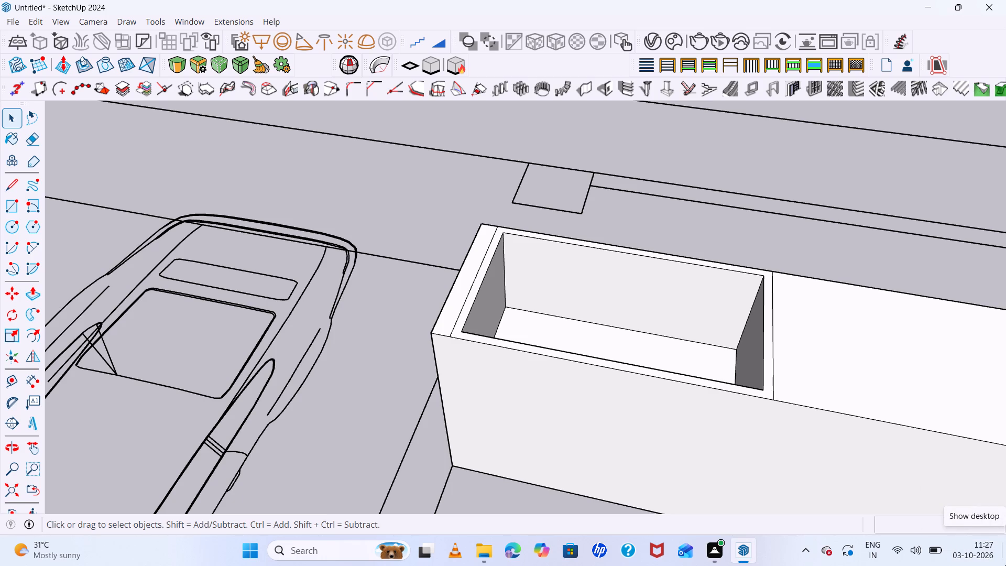
{"action": "scroll", "coordinate": [1005, 565], "scroll_direction": "down", "scroll_amount": 1}
{"action": "scroll", "coordinate": [912, 537], "scroll_direction": "up", "scroll_amount": 5}
{"action": "scroll", "coordinate": [401, 263], "scroll_direction": "down", "scroll_amount": 5}
{"action": "middle_click_drag", "start_coordinate": [607, 344], "coordinate": [671, 404]}
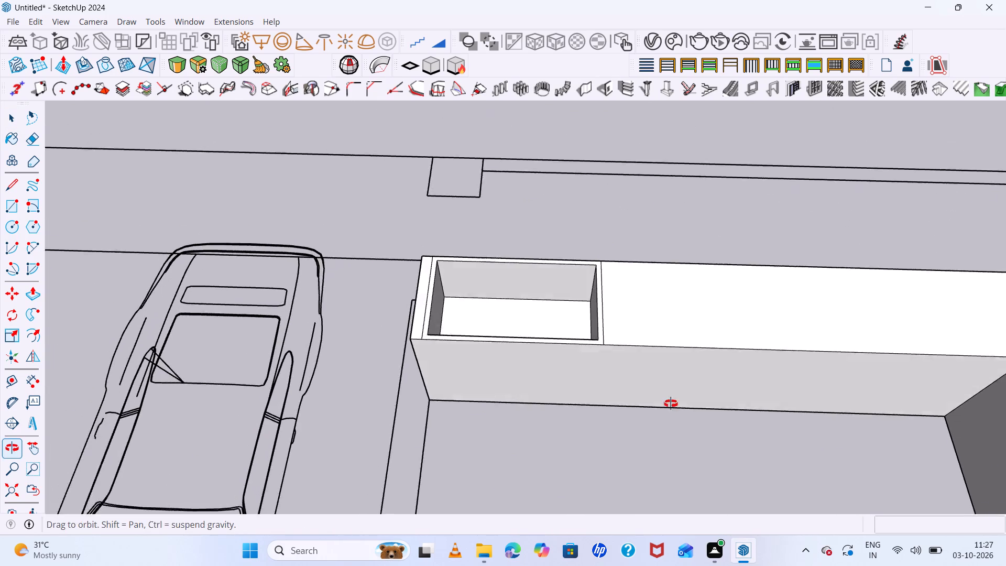
{"action": "middle_click_drag", "start_coordinate": [671, 404], "coordinate": [672, 404]}
{"action": "scroll", "coordinate": [583, 288], "scroll_direction": "up", "scroll_amount": 6}
{"action": "middle_click_drag", "start_coordinate": [742, 300], "coordinate": [682, 183]}
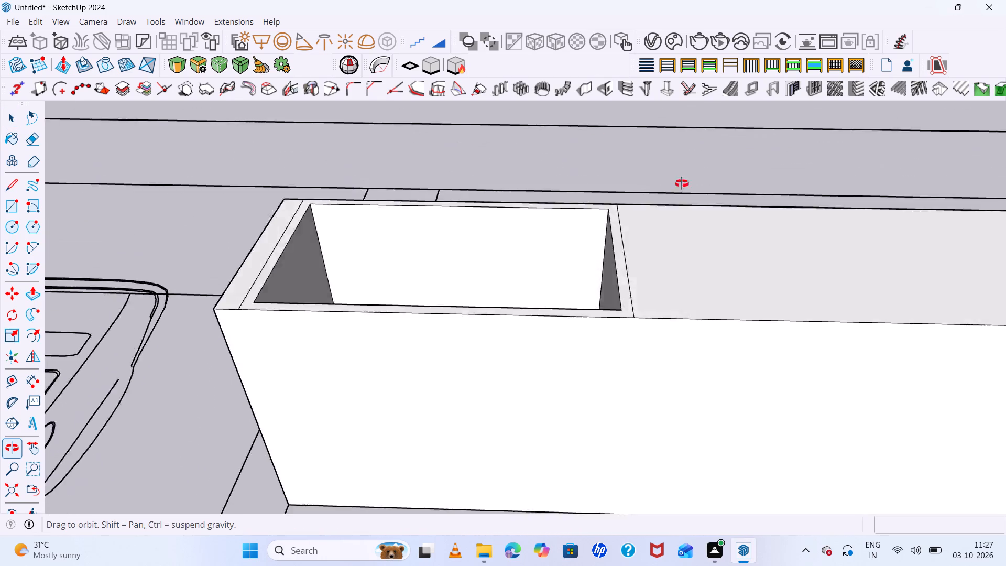
{"action": "middle_click_drag", "start_coordinate": [682, 183], "coordinate": [713, 312]}
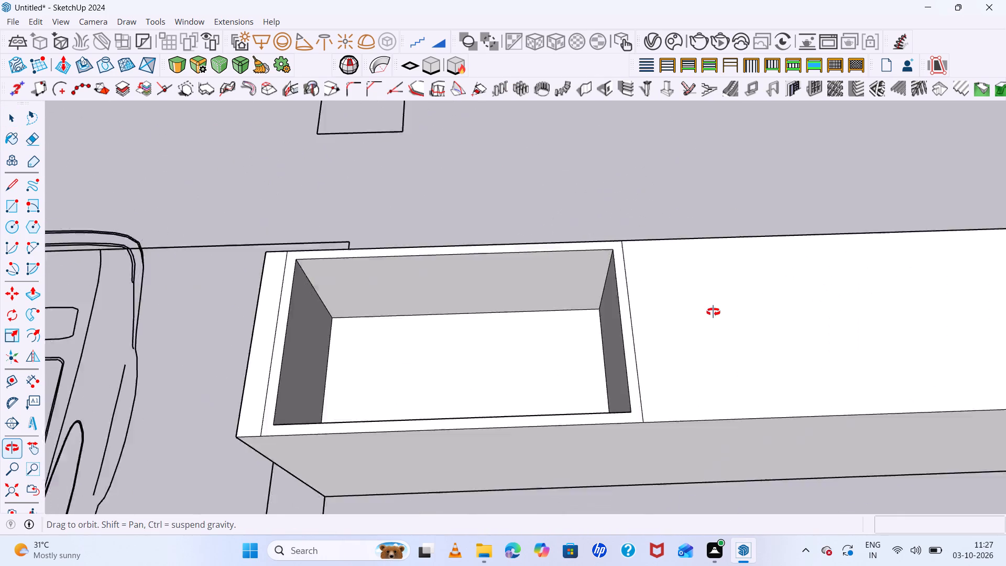
{"action": "middle_click_drag", "start_coordinate": [713, 312], "coordinate": [696, 281]}
{"action": "middle_click", "coordinate": [694, 279]}
{"action": "scroll", "coordinate": [519, 190], "scroll_direction": "down", "scroll_amount": 12}
{"action": "middle_click_drag", "start_coordinate": [695, 303], "coordinate": [885, 274]}
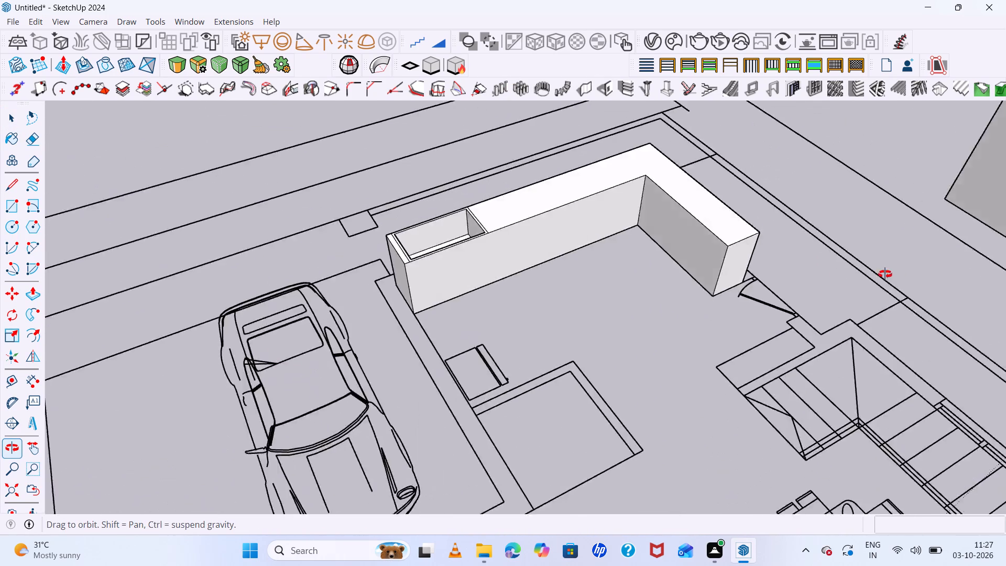
{"action": "middle_click_drag", "start_coordinate": [885, 274], "coordinate": [833, 298]}
{"action": "scroll", "coordinate": [773, 192], "scroll_direction": "up", "scroll_amount": 6}
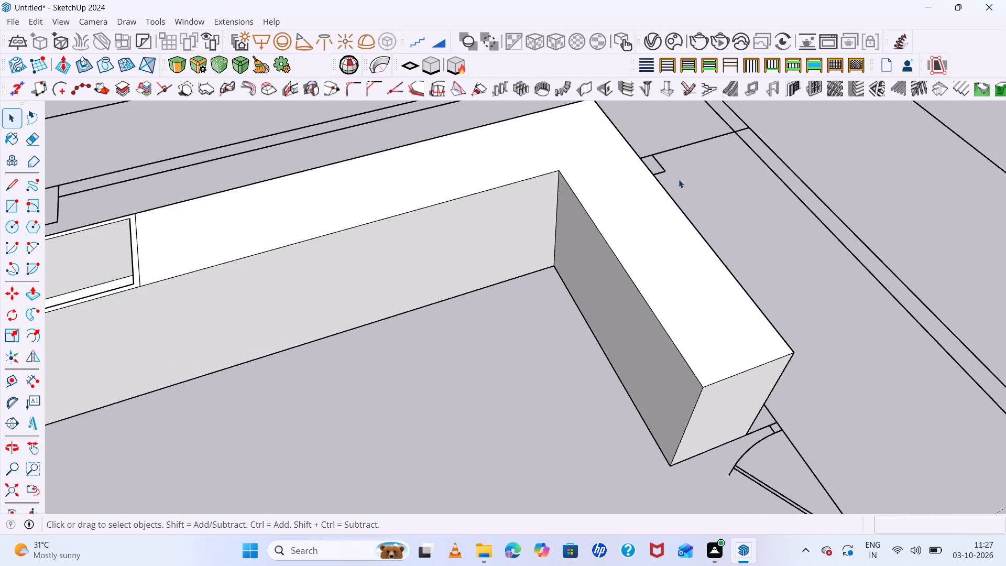
{"action": "scroll", "coordinate": [673, 176], "scroll_direction": "down", "scroll_amount": 11}
{"action": "middle_click_drag", "start_coordinate": [714, 209], "coordinate": [650, 220]}
{"action": "scroll", "coordinate": [656, 197], "scroll_direction": "up", "scroll_amount": 4}
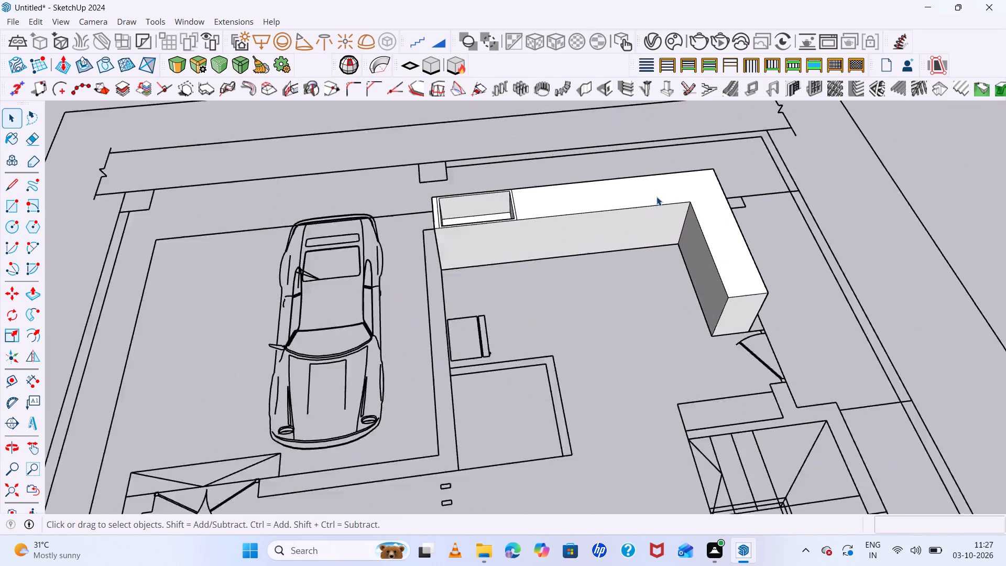
{"action": "scroll", "coordinate": [657, 197], "scroll_direction": "up", "scroll_amount": 3}
{"action": "middle_click_drag", "start_coordinate": [589, 232], "coordinate": [925, 187]}
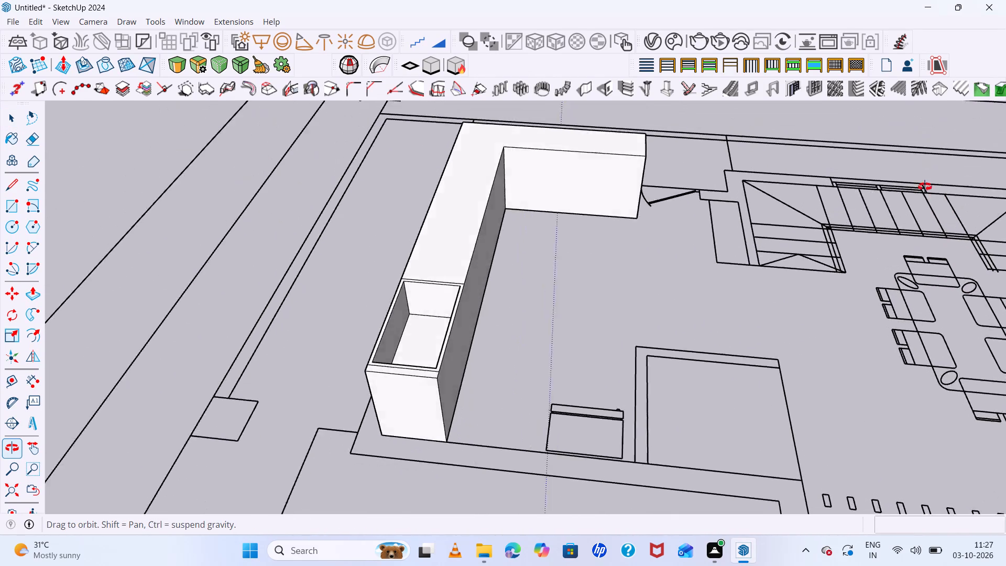
{"action": "middle_click_drag", "start_coordinate": [925, 187], "coordinate": [564, 194]}
{"action": "scroll", "coordinate": [567, 195], "scroll_direction": "down", "scroll_amount": 7}
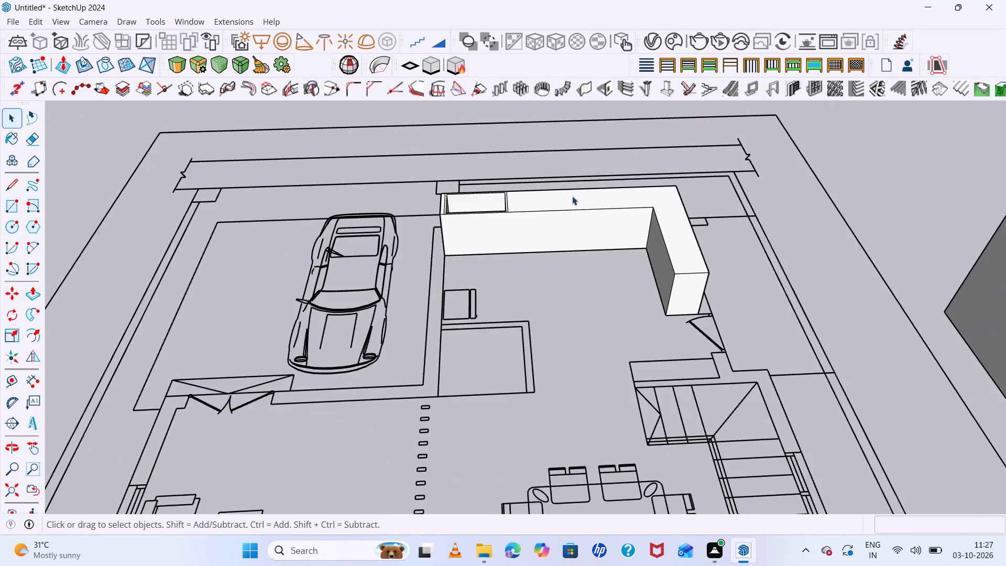
Show the hidden back edges and trace the plan's hob symbol below the counter with a rectangle of 3' by about 1' 9 5/8".
{"action": "scroll", "coordinate": [572, 196], "scroll_direction": "down", "scroll_amount": 4}
{"action": "middle_click_drag", "start_coordinate": [614, 242], "coordinate": [505, 263]}
{"action": "scroll", "coordinate": [649, 244], "scroll_direction": "up", "scroll_amount": 11}
{"action": "middle_click_drag", "start_coordinate": [618, 259], "coordinate": [640, 266]}
{"action": "scroll", "coordinate": [587, 267], "scroll_direction": "up", "scroll_amount": 5}
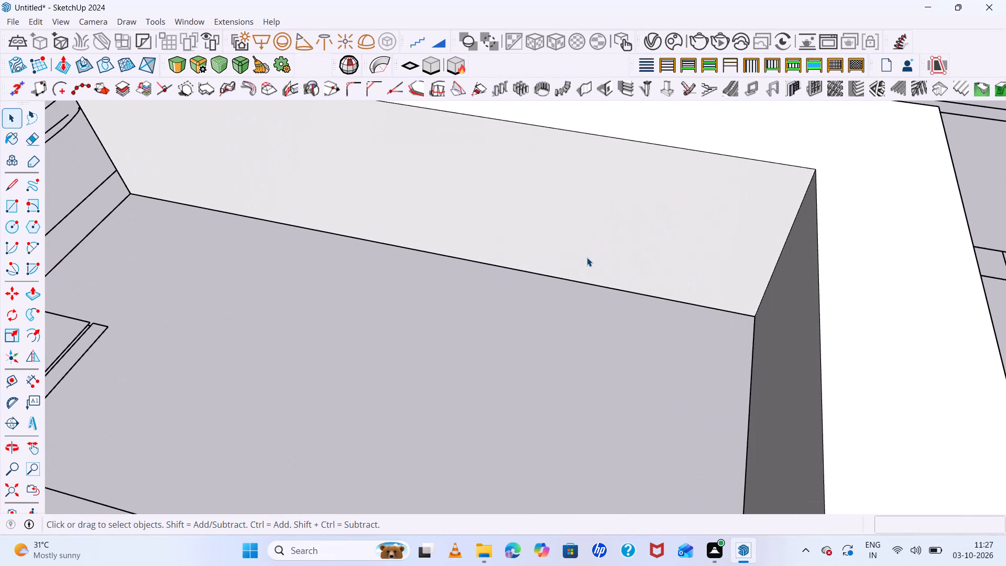
{"action": "key", "text": "k"}
{"action": "scroll", "coordinate": [571, 252], "scroll_direction": "up", "scroll_amount": 5}
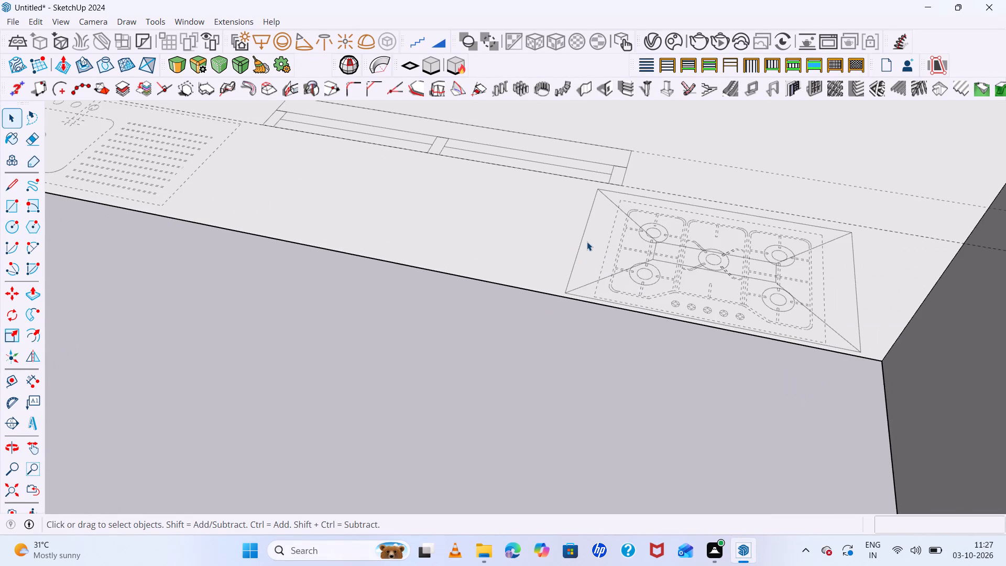
{"action": "key", "text": "r"}
{"action": "left_click", "coordinate": [596, 186]}
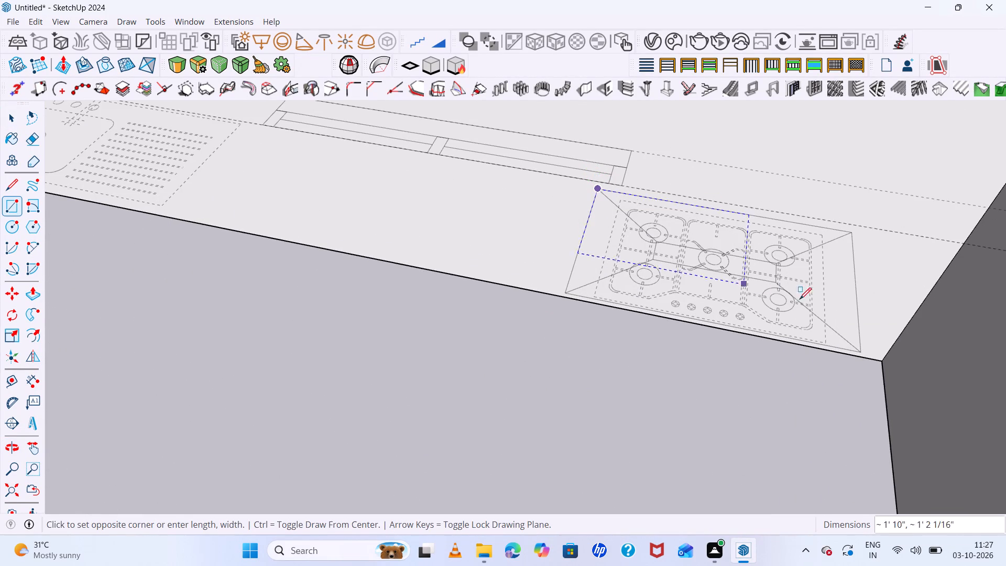
{"action": "left_click", "coordinate": [862, 353]}
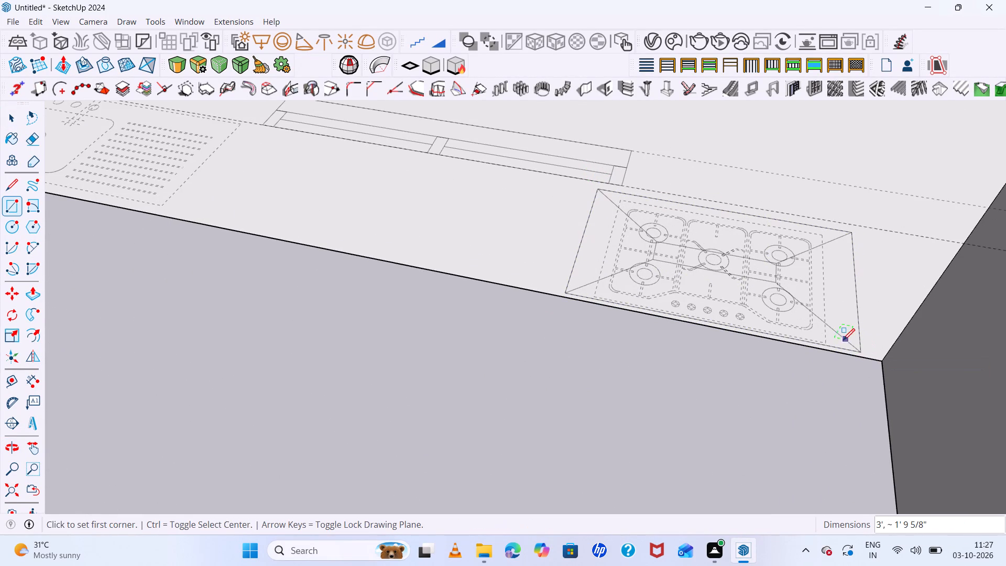
Pull the hob rectangle up through the counter to the level of the counter top, making a helper box.
{"action": "key", "text": "p"}
{"action": "left_click", "coordinate": [816, 319]}
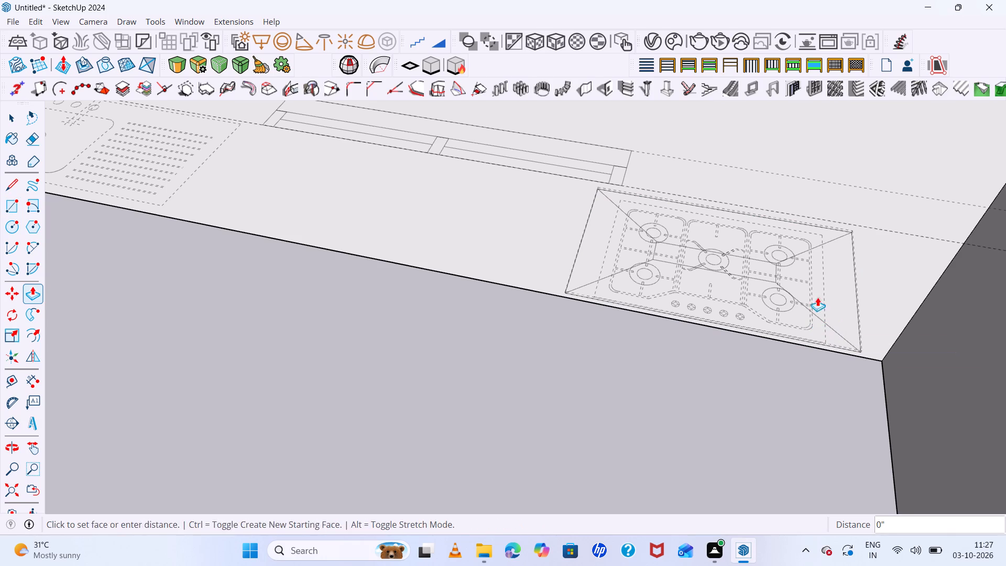
{"action": "left_click_drag", "start_coordinate": [796, 315], "coordinate": [822, 212]}
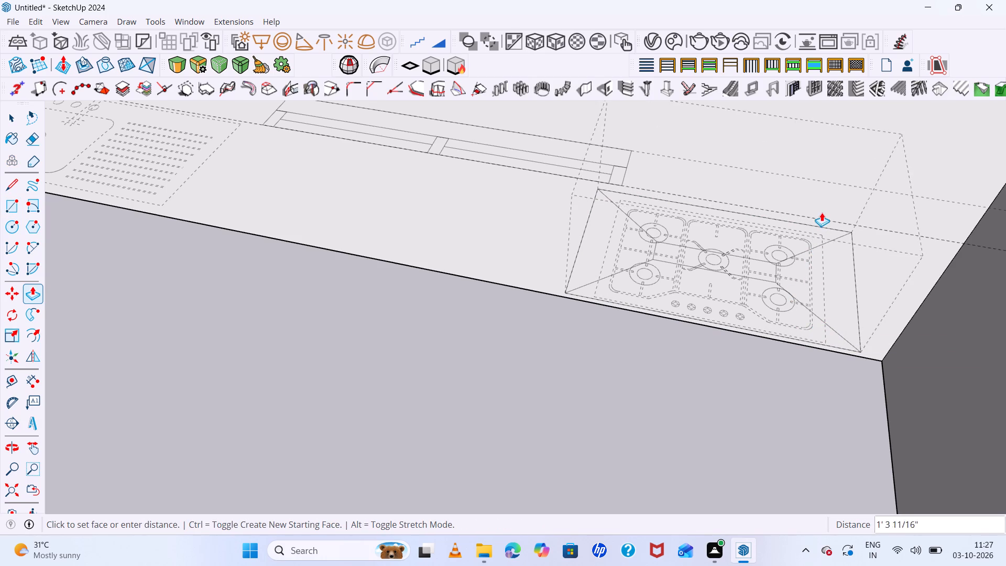
{"action": "left_click_drag", "start_coordinate": [822, 212], "coordinate": [832, 178]}
{"action": "right_click", "coordinate": [832, 178]}
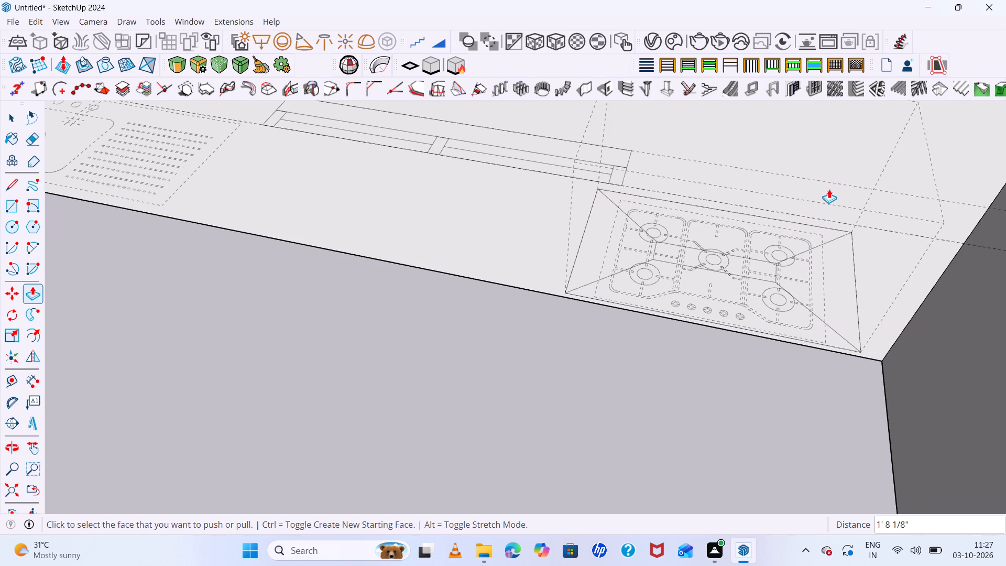
{"action": "left_click_drag", "start_coordinate": [829, 189], "coordinate": [844, 135]}
{"action": "scroll", "coordinate": [843, 138], "scroll_direction": "down", "scroll_amount": 12}
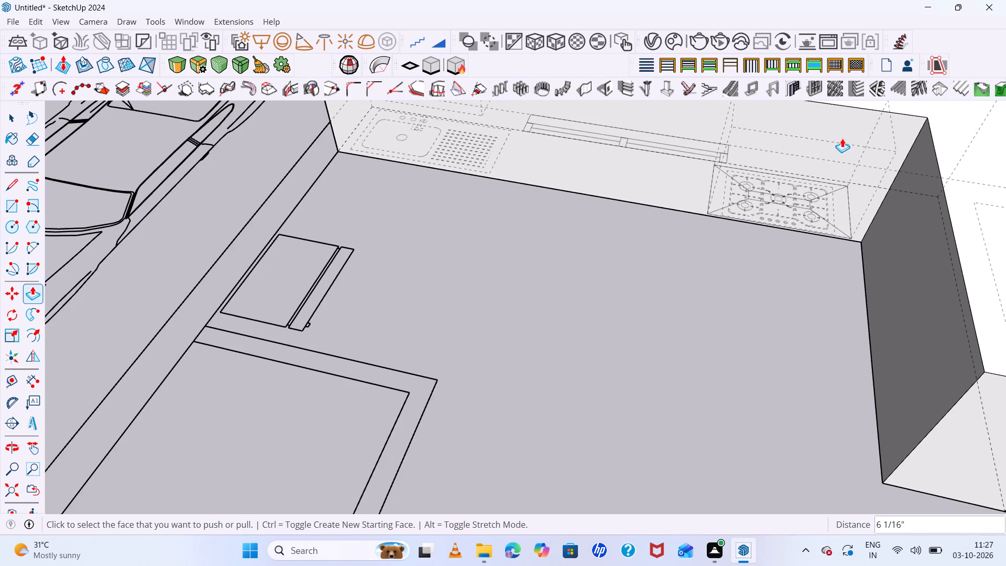
{"action": "left_click_drag", "start_coordinate": [842, 138], "coordinate": [851, 104]}
{"action": "scroll", "coordinate": [810, 133], "scroll_direction": "down", "scroll_amount": 8}
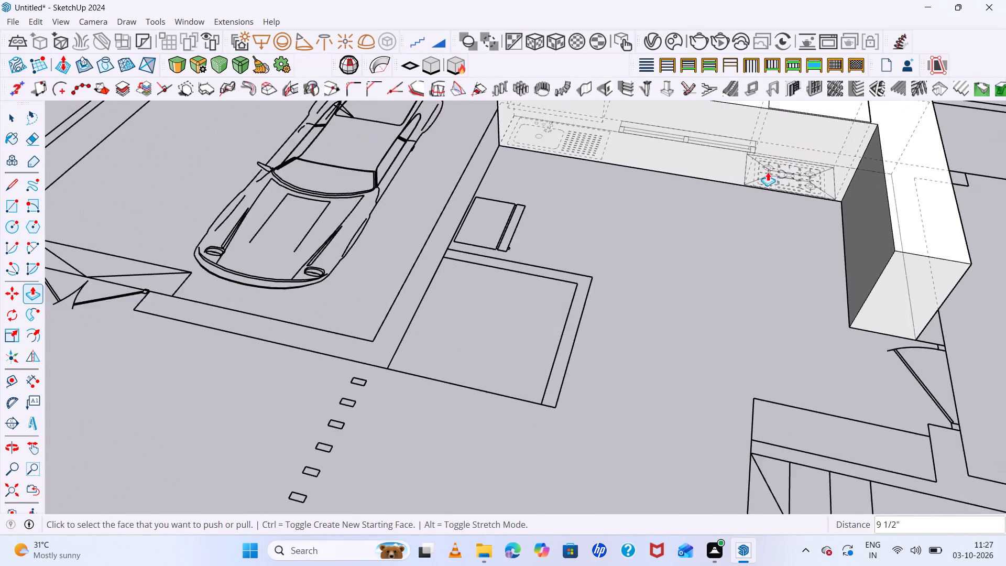
{"action": "scroll", "coordinate": [768, 172], "scroll_direction": "down", "scroll_amount": 10}
{"action": "middle_click_drag", "start_coordinate": [883, 216], "coordinate": [930, 222]}
{"action": "scroll", "coordinate": [827, 139], "scroll_direction": "up", "scroll_amount": 13}
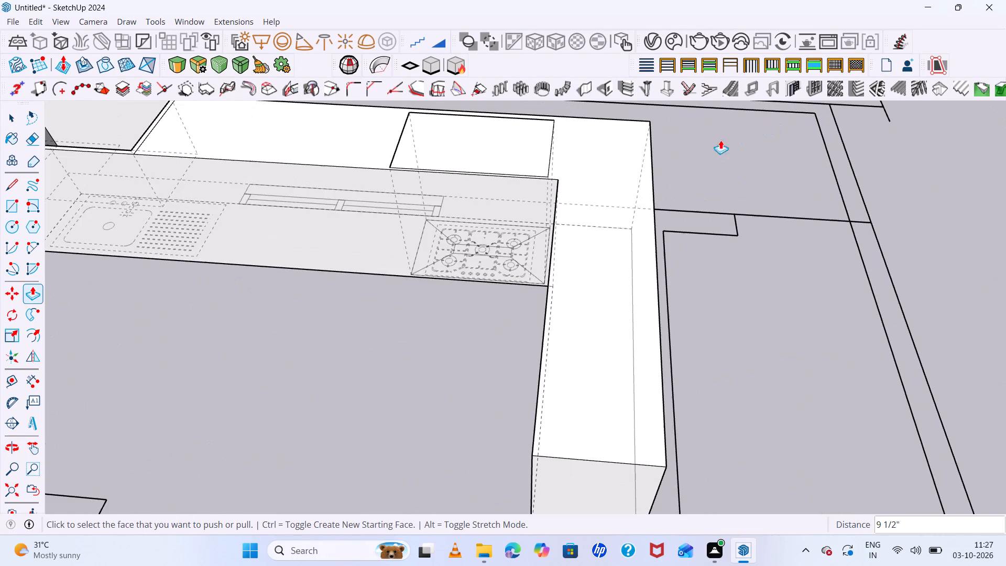
Inside the counter group, draw the hob rectangle on the counter top between the helper box's opposite corners, and leave the group.
{"action": "key", "text": "space"}
{"action": "double_click", "coordinate": [608, 187]}
{"action": "scroll", "coordinate": [512, 183], "scroll_direction": "up", "scroll_amount": 6}
{"action": "middle_click_drag", "start_coordinate": [572, 246], "coordinate": [635, 280]}
{"action": "scroll", "coordinate": [640, 263], "scroll_direction": "down", "scroll_amount": 9}
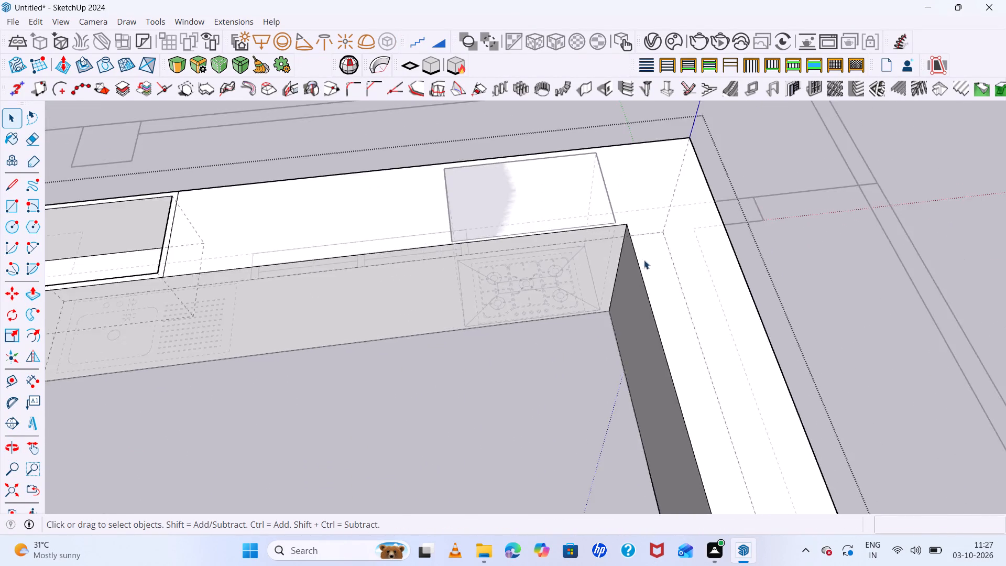
{"action": "scroll", "coordinate": [644, 260], "scroll_direction": "down", "scroll_amount": 3}
{"action": "scroll", "coordinate": [555, 184], "scroll_direction": "up", "scroll_amount": 7}
{"action": "key", "text": "r"}
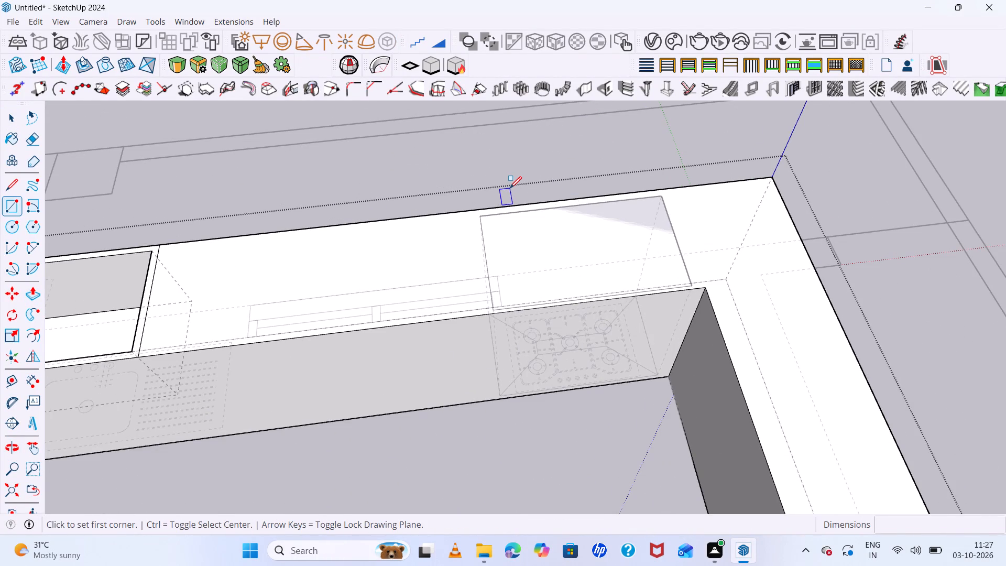
{"action": "scroll", "coordinate": [515, 204], "scroll_direction": "up", "scroll_amount": 4}
{"action": "left_click", "coordinate": [463, 223]}
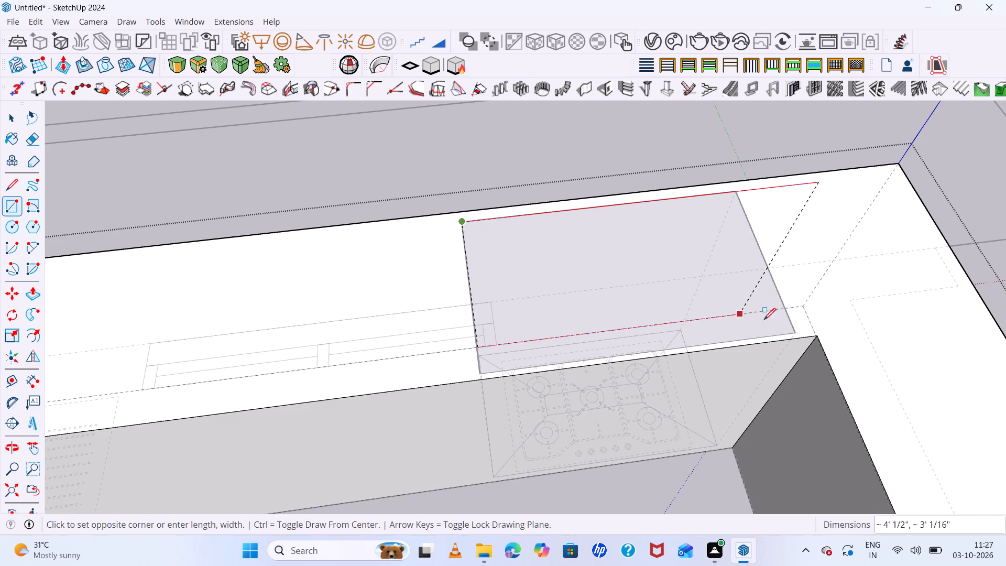
{"action": "left_click", "coordinate": [791, 330]}
{"action": "key", "text": "space"}
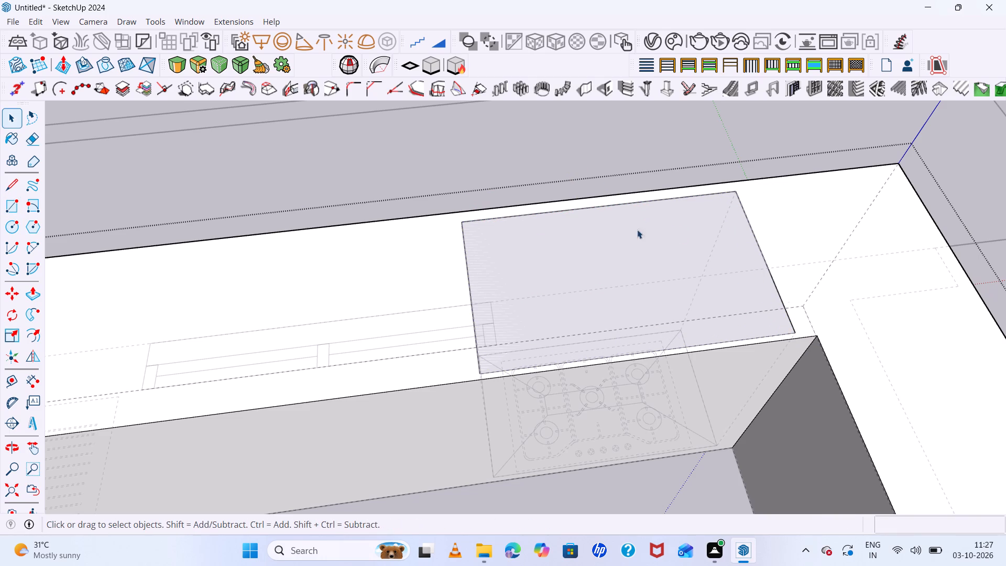
{"action": "double_click", "coordinate": [859, 271]}
{"action": "double_click", "coordinate": [628, 132]}
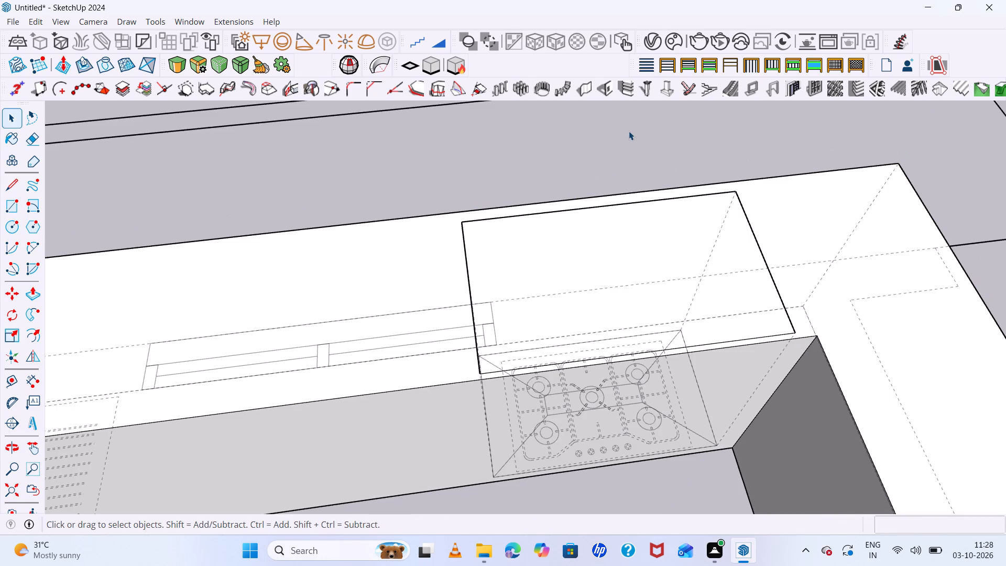
Delete the helper box standing under the hob outline, keeping the rectangle on the counter top.
{"action": "middle_click_drag", "start_coordinate": [789, 332], "coordinate": [763, 227]}
{"action": "scroll", "coordinate": [783, 302], "scroll_direction": "up", "scroll_amount": 3}
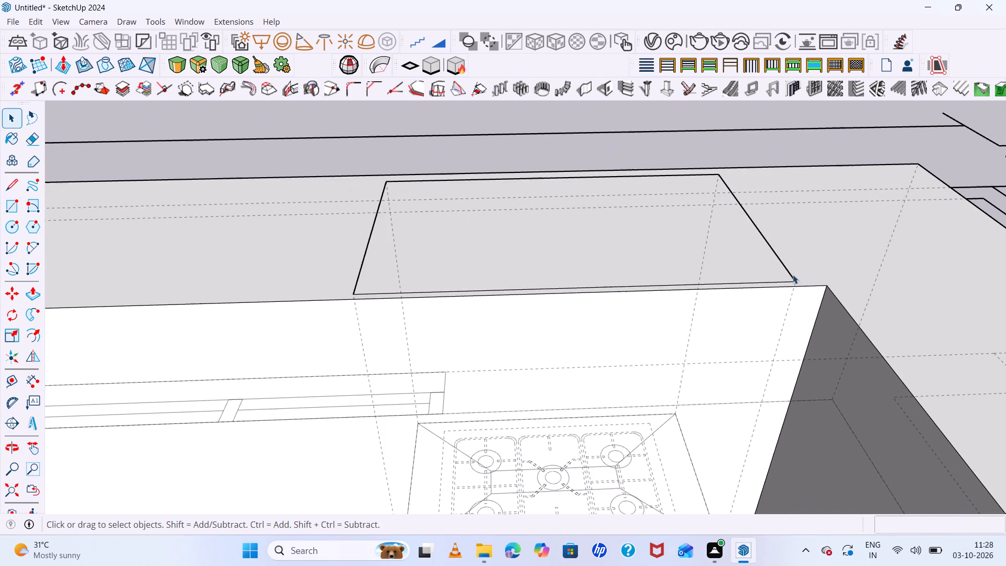
{"action": "left_click", "coordinate": [792, 276]}
{"action": "triple_click", "coordinate": [792, 276]}
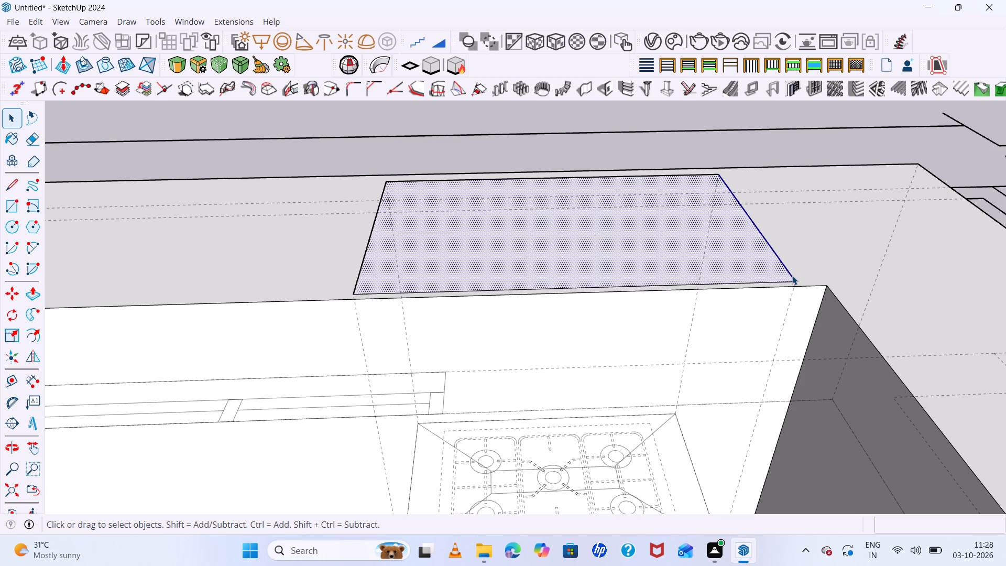
{"action": "key", "text": "Delete"}
Hide the back edges again and inspect the L-shaped counter with its sink basin and hob outline from several angles.
{"action": "scroll", "coordinate": [617, 217], "scroll_direction": "down", "scroll_amount": 2}
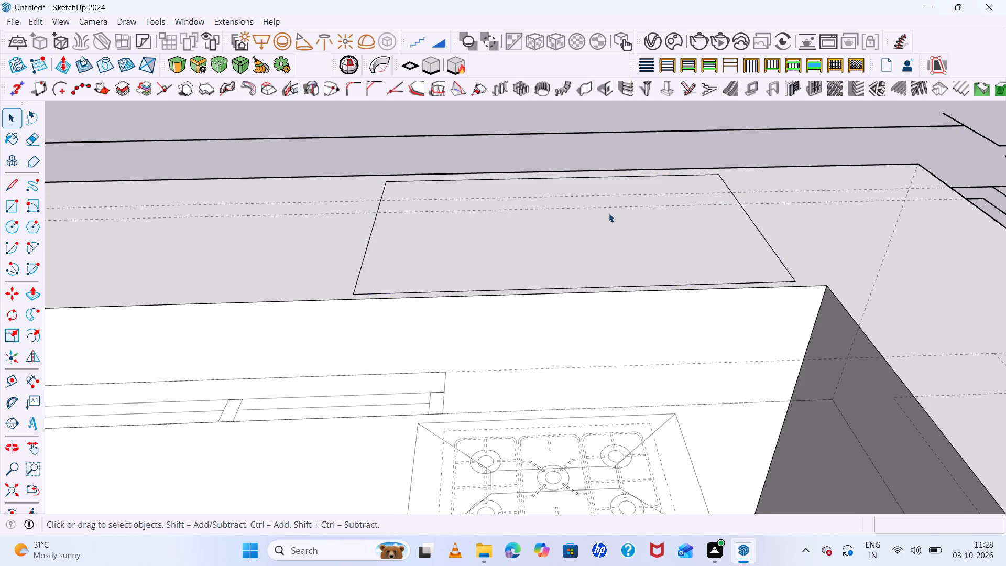
{"action": "scroll", "coordinate": [609, 213], "scroll_direction": "down", "scroll_amount": 14}
{"action": "scroll", "coordinate": [626, 226], "scroll_direction": "up", "scroll_amount": 1}
{"action": "middle_click_drag", "start_coordinate": [629, 232], "coordinate": [683, 340]}
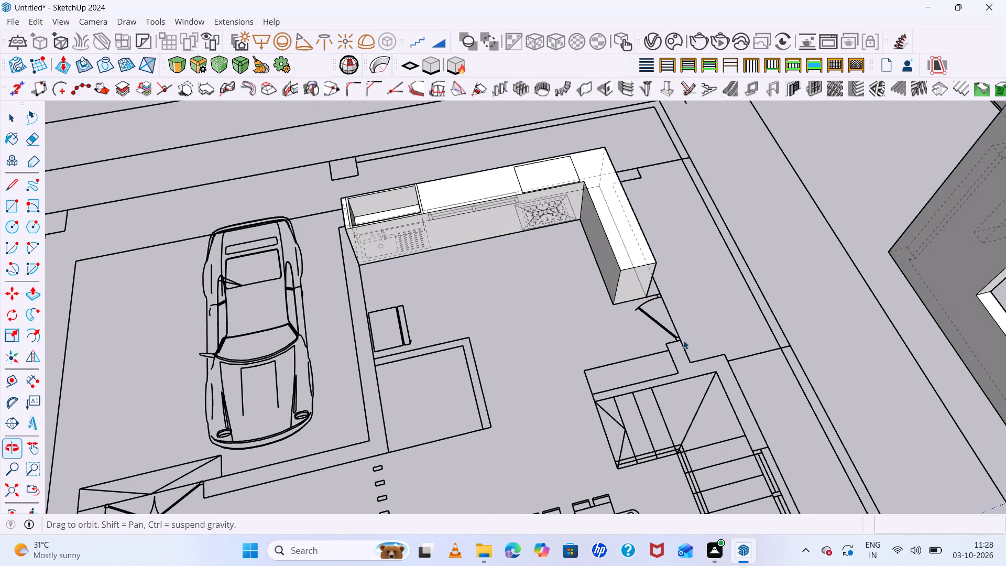
{"action": "key", "text": "k"}
{"action": "middle_click_drag", "start_coordinate": [673, 313], "coordinate": [586, 279]}
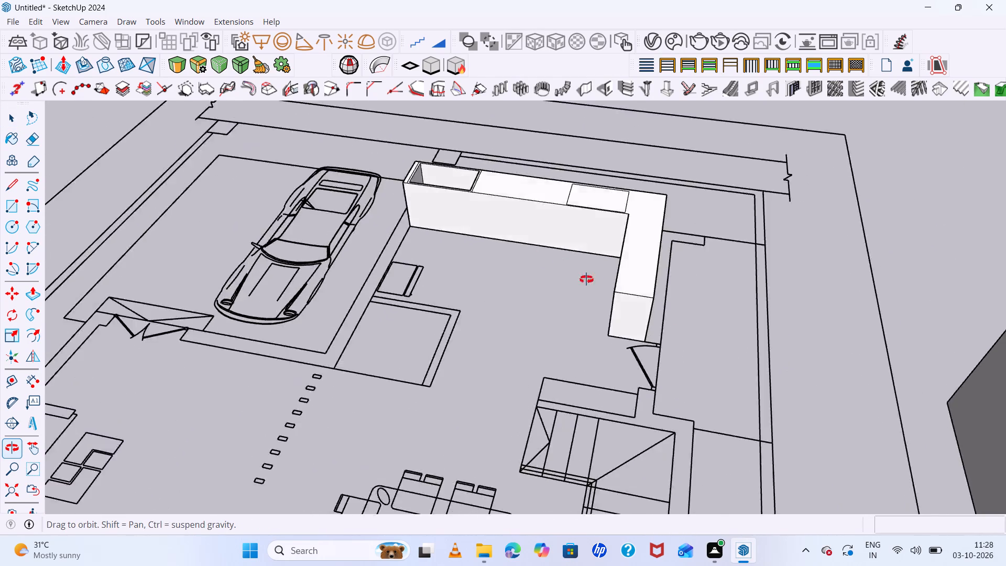
{"action": "middle_click_drag", "start_coordinate": [586, 279], "coordinate": [499, 212]}
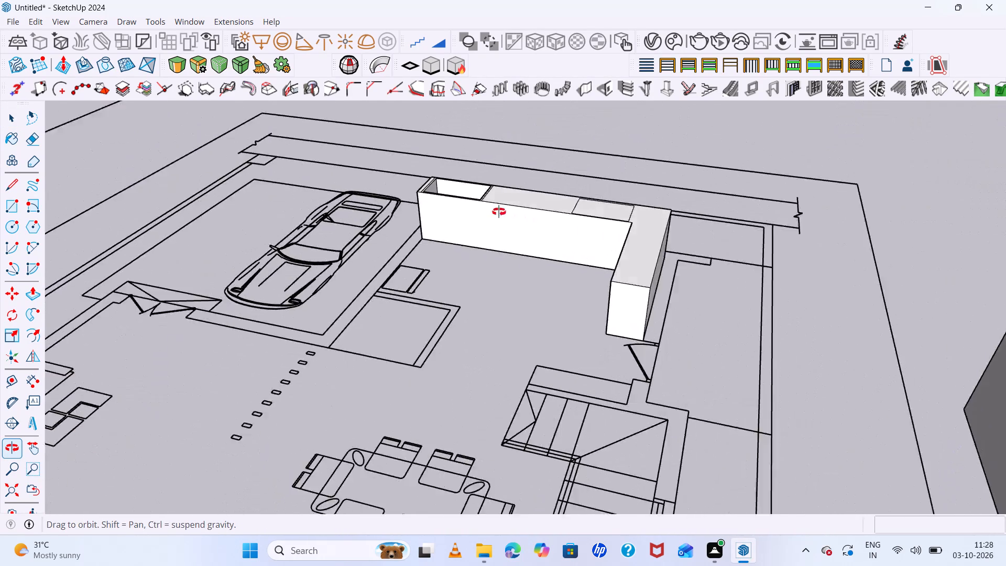
{"action": "middle_click_drag", "start_coordinate": [499, 212], "coordinate": [562, 243]}
{"action": "scroll", "coordinate": [565, 243], "scroll_direction": "up", "scroll_amount": 5}
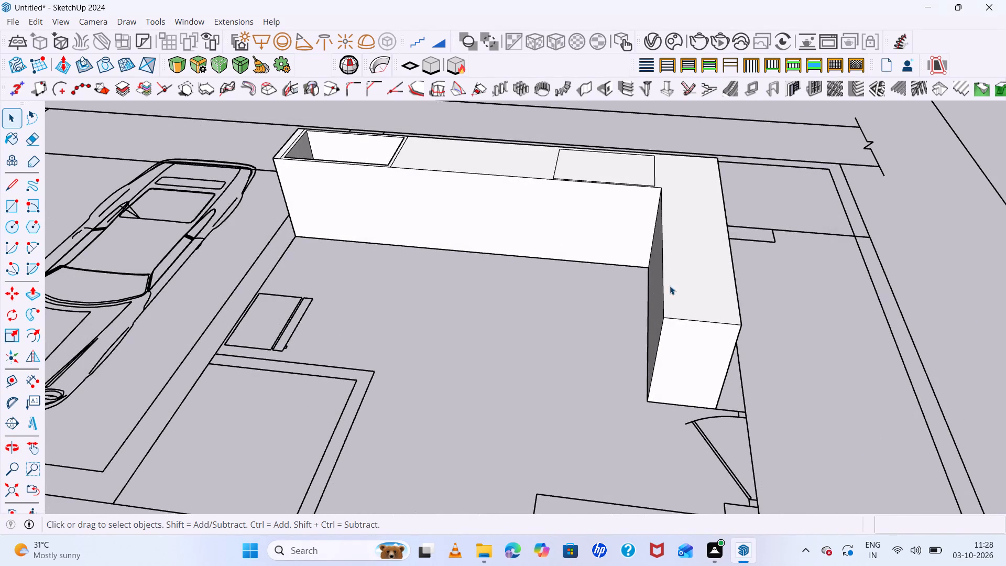
{"action": "left_click_drag", "start_coordinate": [826, 265], "coordinate": [1005, 248]}
{"action": "scroll", "coordinate": [990, 254], "scroll_direction": "up", "scroll_amount": 1}
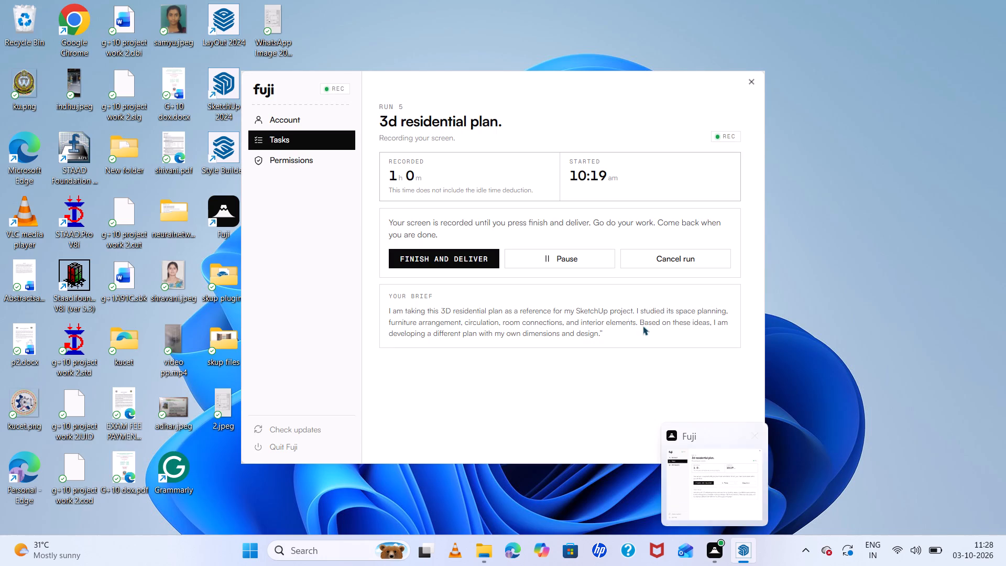
{"action": "scroll", "coordinate": [610, 272], "scroll_direction": "down", "scroll_amount": 6}
{"action": "scroll", "coordinate": [484, 183], "scroll_direction": "up", "scroll_amount": 5}
{"action": "middle_click_drag", "start_coordinate": [500, 256], "coordinate": [638, 285]}
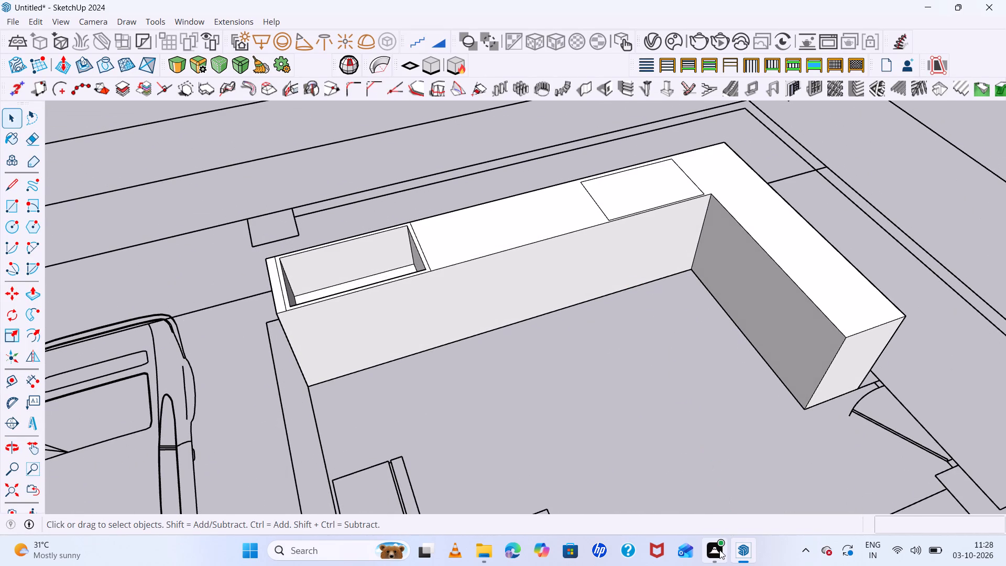
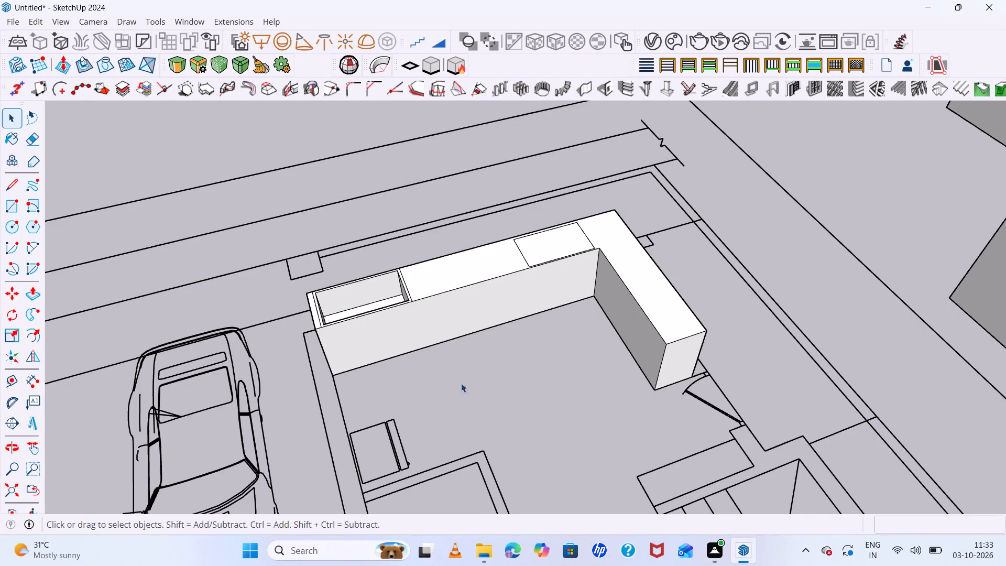
Inside the kitchen counter group, copy the long front face's outer vertical edge 12' to the inner corner and divide the span into 5 equal panels.
{"action": "scroll", "coordinate": [508, 388], "scroll_direction": "up", "scroll_amount": 6}
{"action": "middle_click_drag", "start_coordinate": [521, 367], "coordinate": [454, 219]}
{"action": "scroll", "coordinate": [309, 262], "scroll_direction": "up", "scroll_amount": 5}
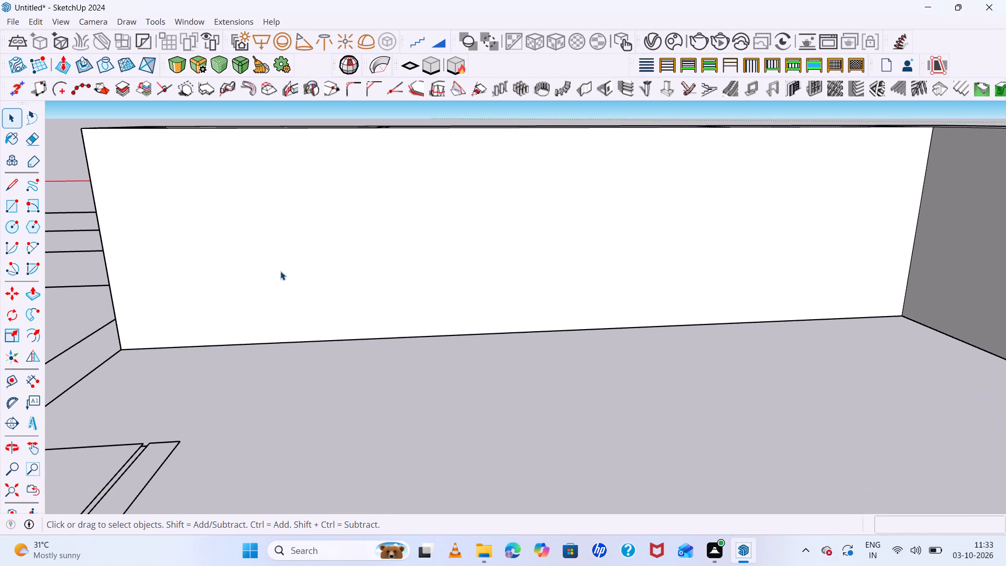
{"action": "left_click", "coordinate": [136, 287]}
{"action": "double_click", "coordinate": [155, 269]}
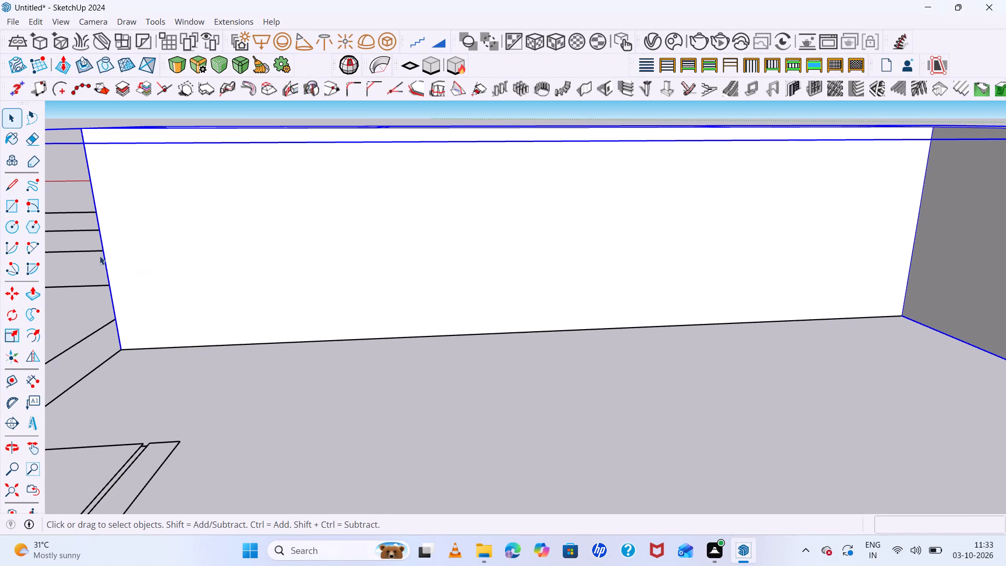
{"action": "double_click", "coordinate": [209, 270]}
{"action": "scroll", "coordinate": [243, 262], "scroll_direction": "down", "scroll_amount": 12}
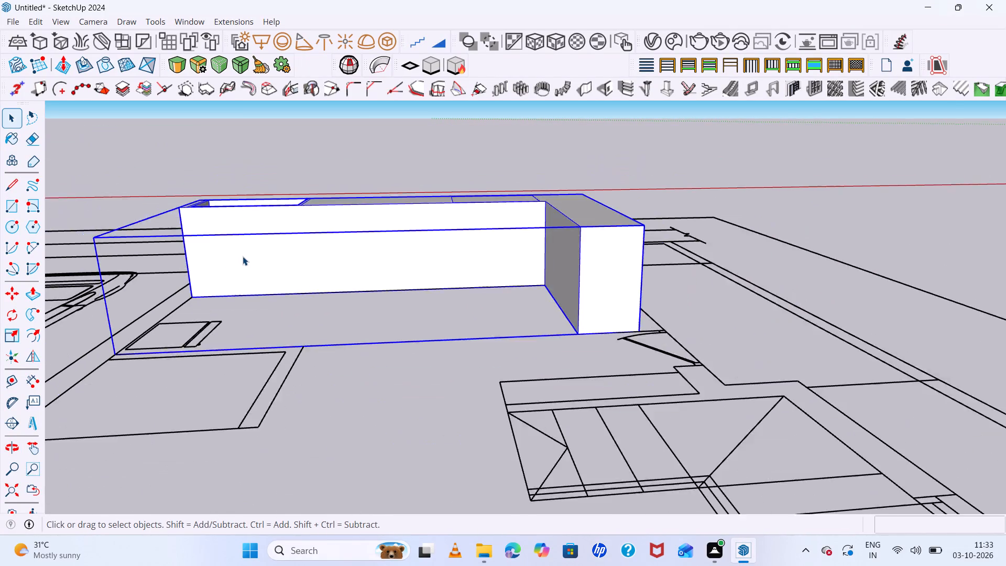
{"action": "double_click", "coordinate": [259, 257]}
{"action": "scroll", "coordinate": [205, 277], "scroll_direction": "up", "scroll_amount": 6}
{"action": "left_click", "coordinate": [195, 294]}
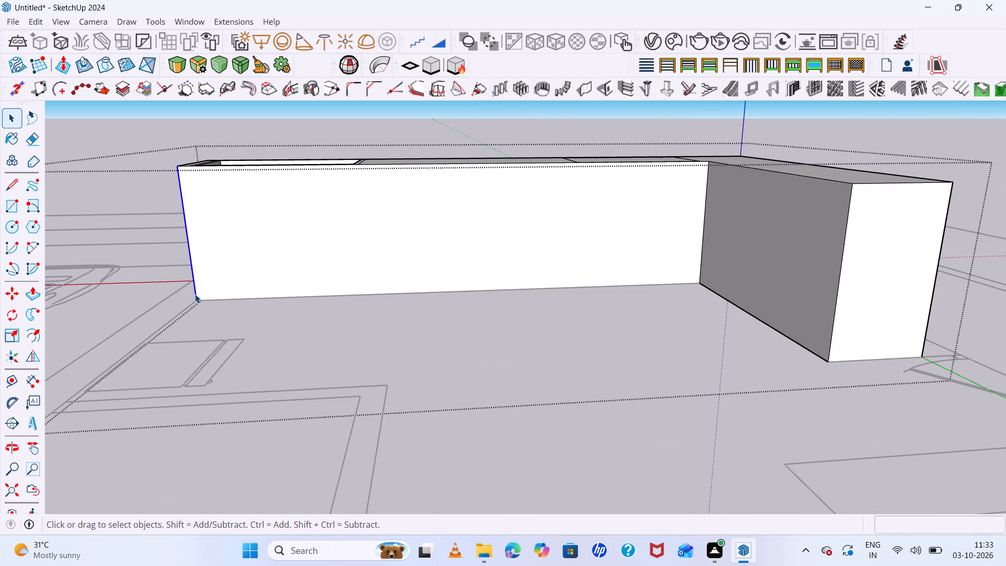
{"action": "key", "text": "m"}
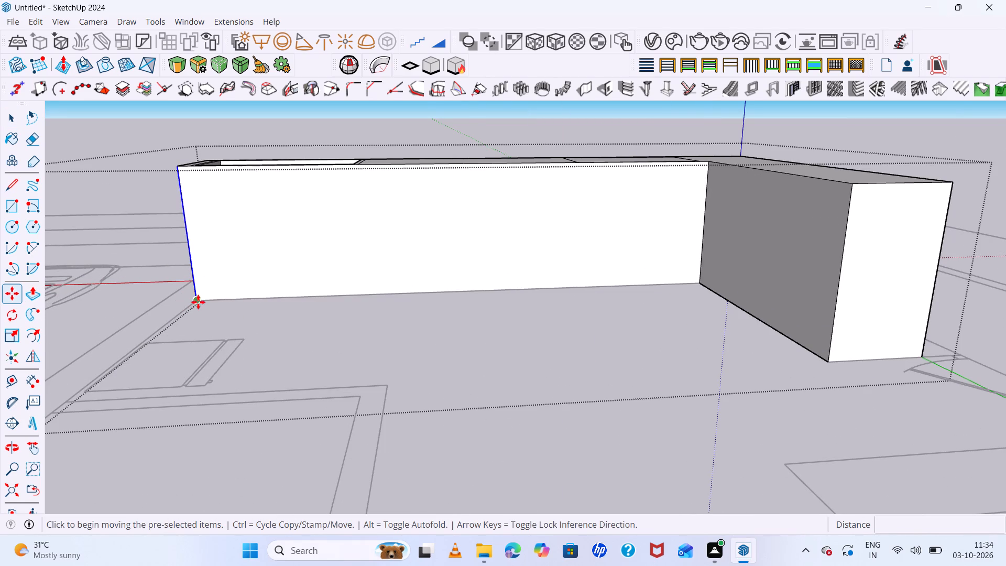
{"action": "left_click", "coordinate": [194, 300]}
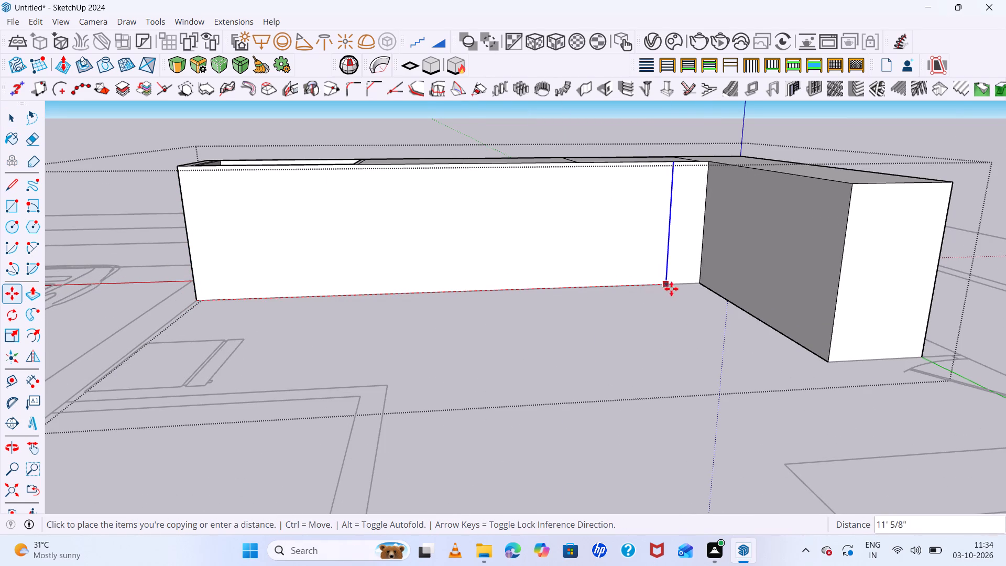
{"action": "left_click", "coordinate": [701, 284]}
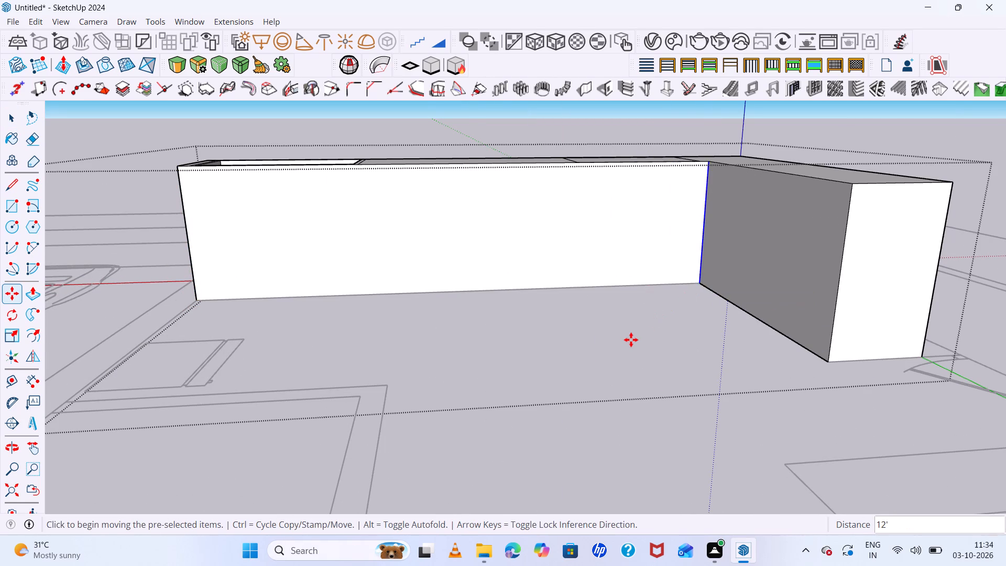
{"action": "type", "text": "5/"}
{"action": "key", "text": "Return"}
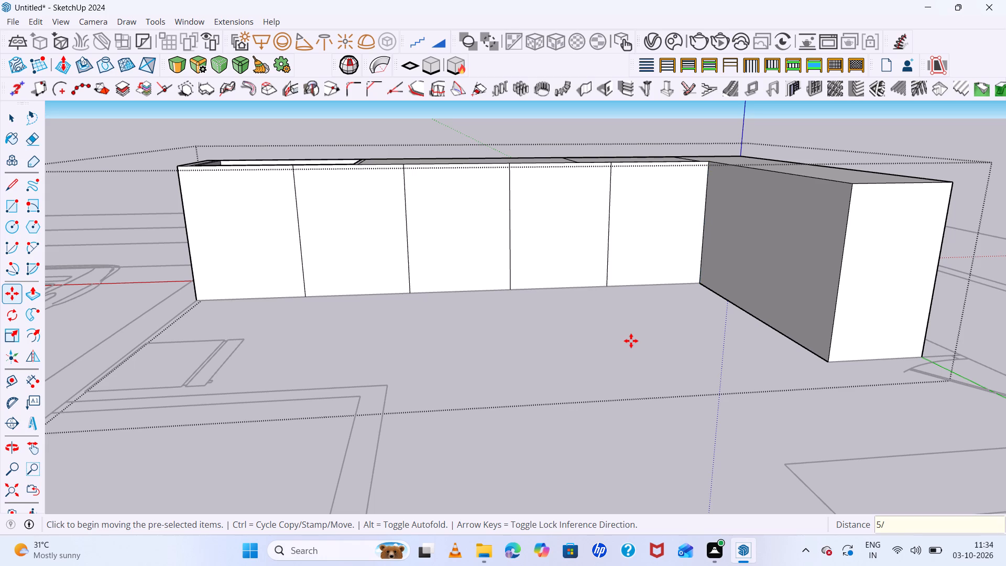
Copy the inner corner's vertical edge 5' 7 1/2" to the short counter leg's end and divide that front face into 2 equal panels.
{"action": "middle_click_drag", "start_coordinate": [346, 237], "coordinate": [347, 237]}
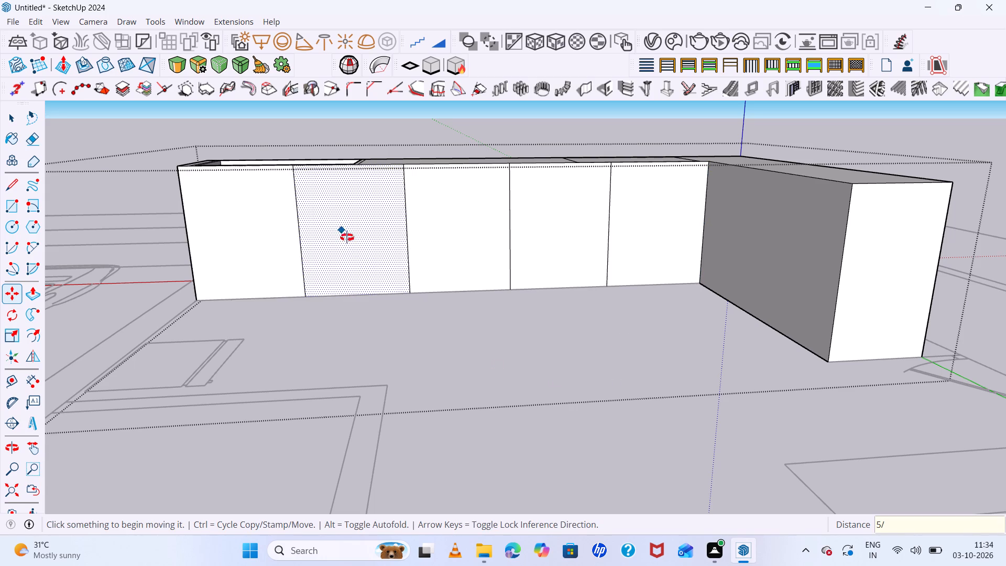
{"action": "middle_click_drag", "start_coordinate": [347, 237], "coordinate": [192, 255]}
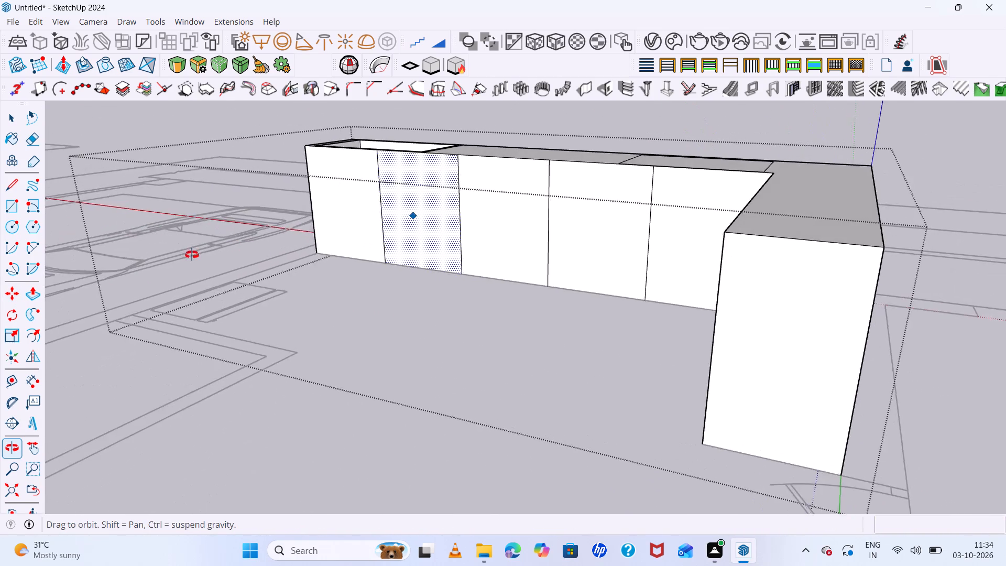
{"action": "middle_click_drag", "start_coordinate": [192, 255], "coordinate": [526, 315]}
{"action": "scroll", "coordinate": [317, 273], "scroll_direction": "down", "scroll_amount": 12}
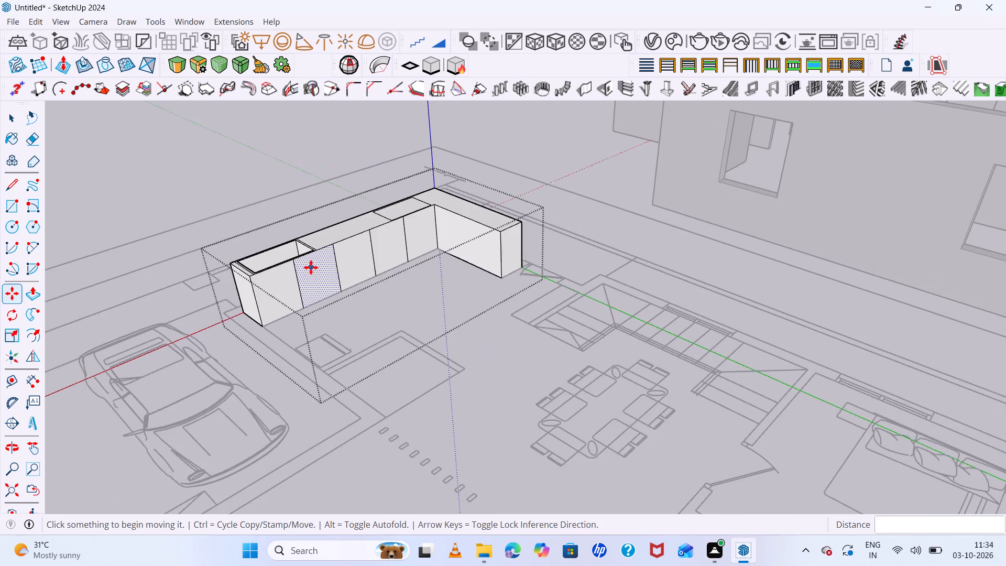
{"action": "middle_click_drag", "start_coordinate": [387, 308], "coordinate": [497, 338]}
{"action": "scroll", "coordinate": [408, 257], "scroll_direction": "up", "scroll_amount": 3}
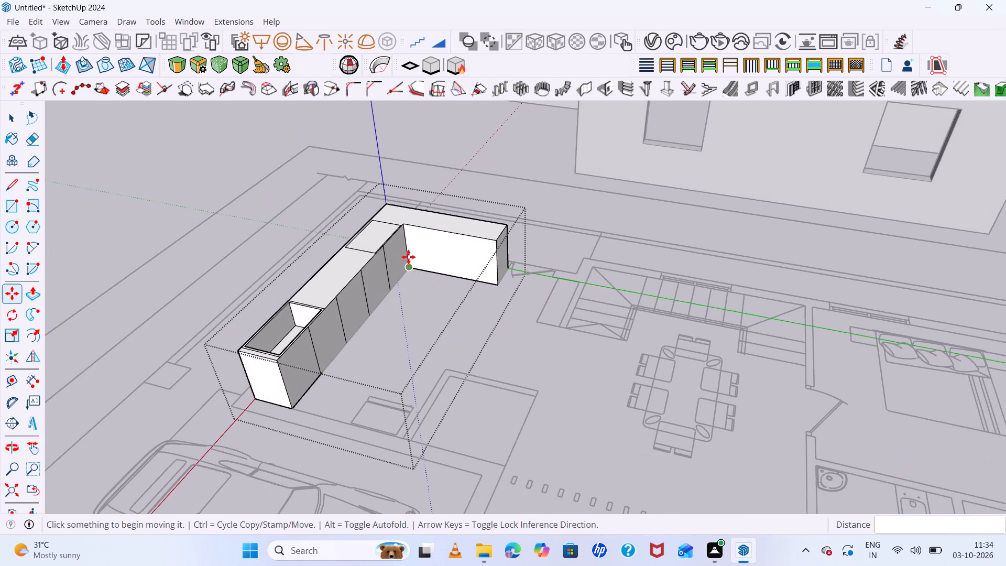
{"action": "scroll", "coordinate": [408, 257], "scroll_direction": "up", "scroll_amount": 10}
{"action": "key", "text": "space"}
{"action": "left_click", "coordinate": [404, 280]}
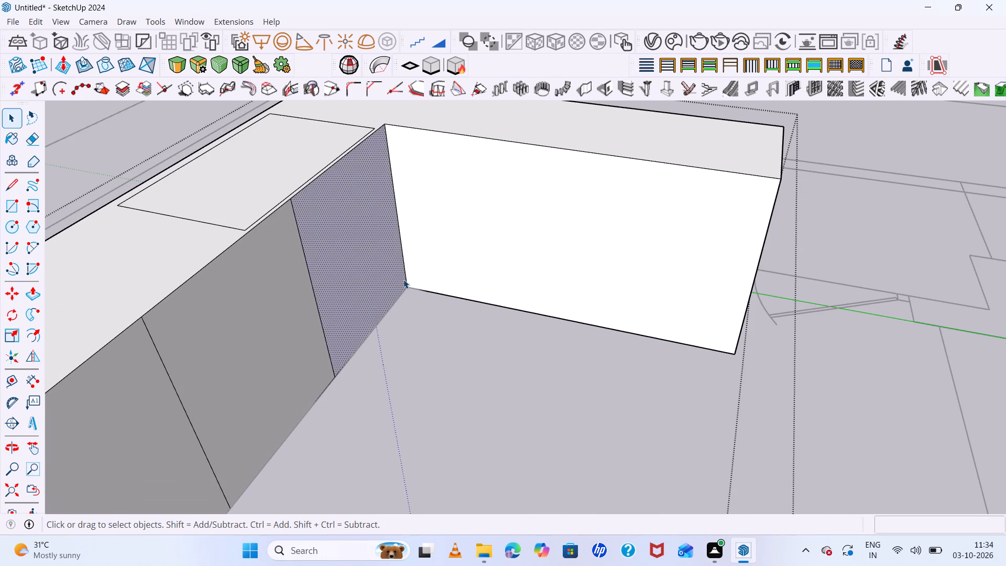
{"action": "left_click", "coordinate": [407, 276]}
{"action": "key", "text": "m"}
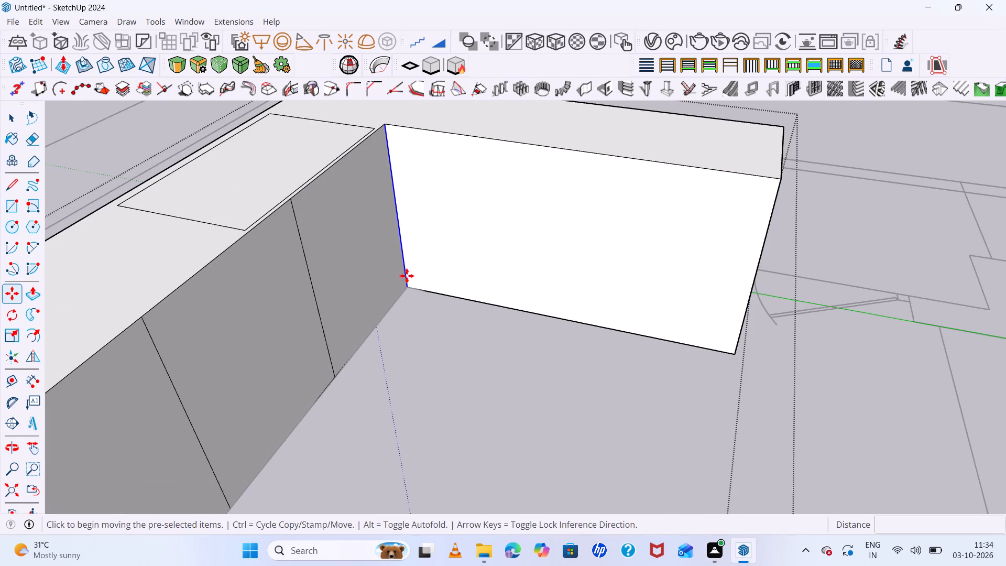
{"action": "left_click", "coordinate": [404, 287]}
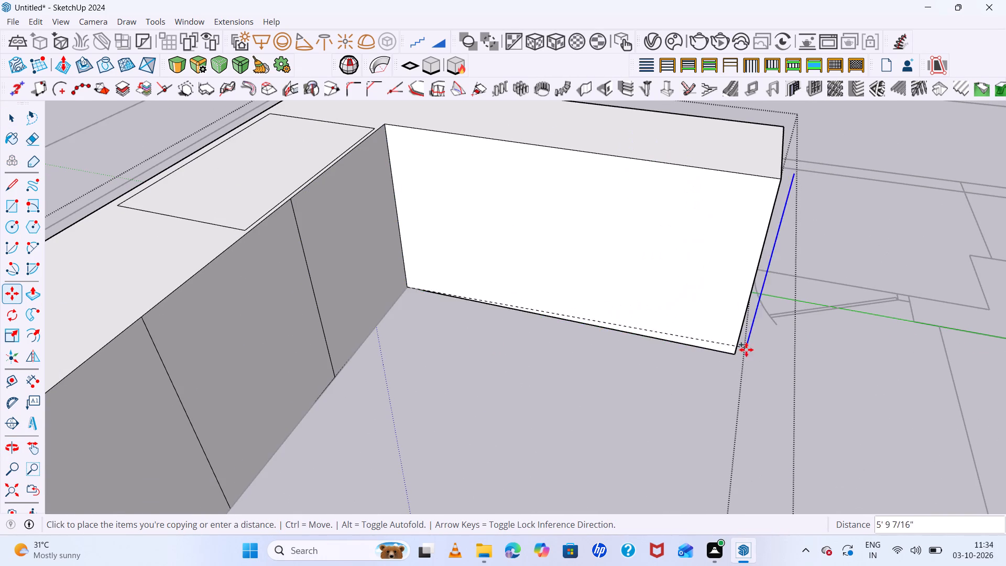
{"action": "left_click", "coordinate": [734, 355]}
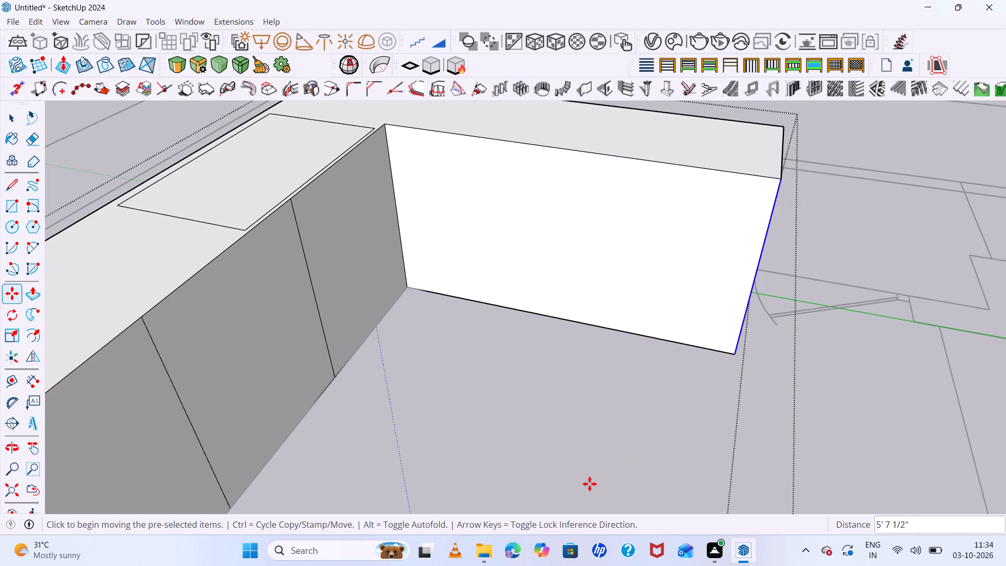
{"action": "type", "text": "2/"}
{"action": "key", "text": "Return"}
Exit editing of the kitchen counter group and return to the whole model.
{"action": "scroll", "coordinate": [239, 273], "scroll_direction": "down", "scroll_amount": 12}
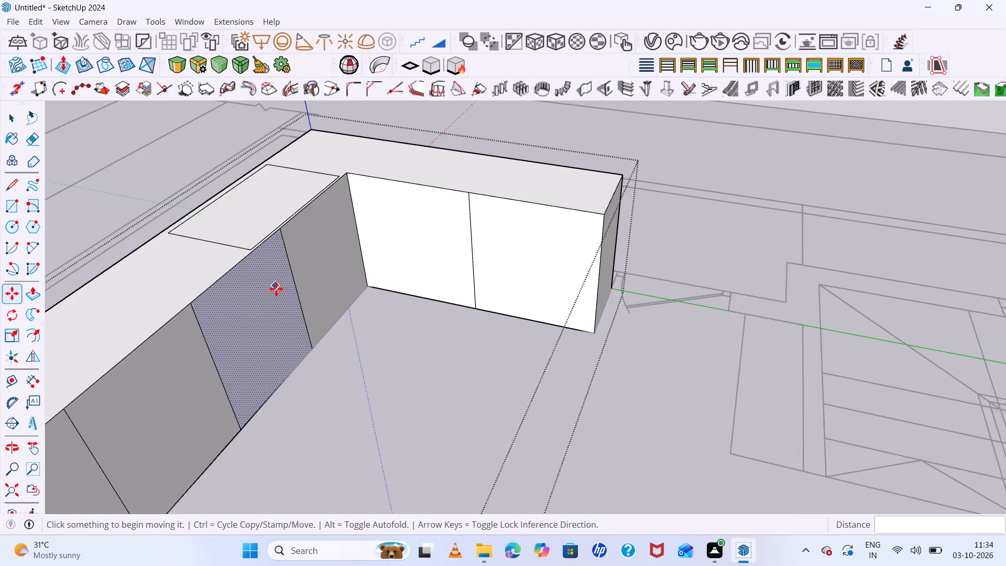
{"action": "scroll", "coordinate": [276, 289], "scroll_direction": "down", "scroll_amount": 2}
{"action": "middle_click_drag", "start_coordinate": [341, 380], "coordinate": [144, 343]}
{"action": "scroll", "coordinate": [305, 352], "scroll_direction": "down", "scroll_amount": 13}
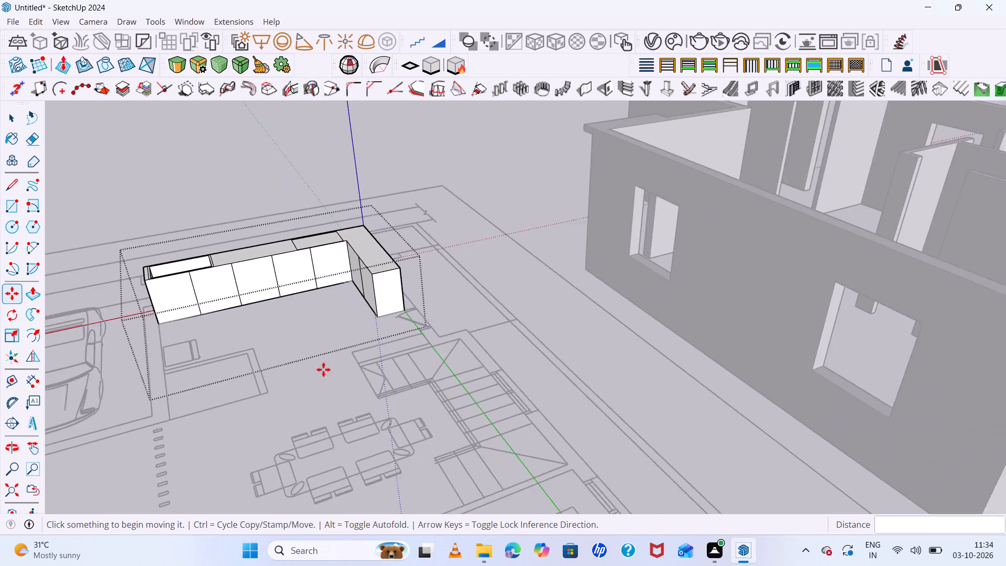
{"action": "scroll", "coordinate": [323, 369], "scroll_direction": "up", "scroll_amount": 1}
{"action": "middle_click_drag", "start_coordinate": [323, 369], "coordinate": [243, 282]}
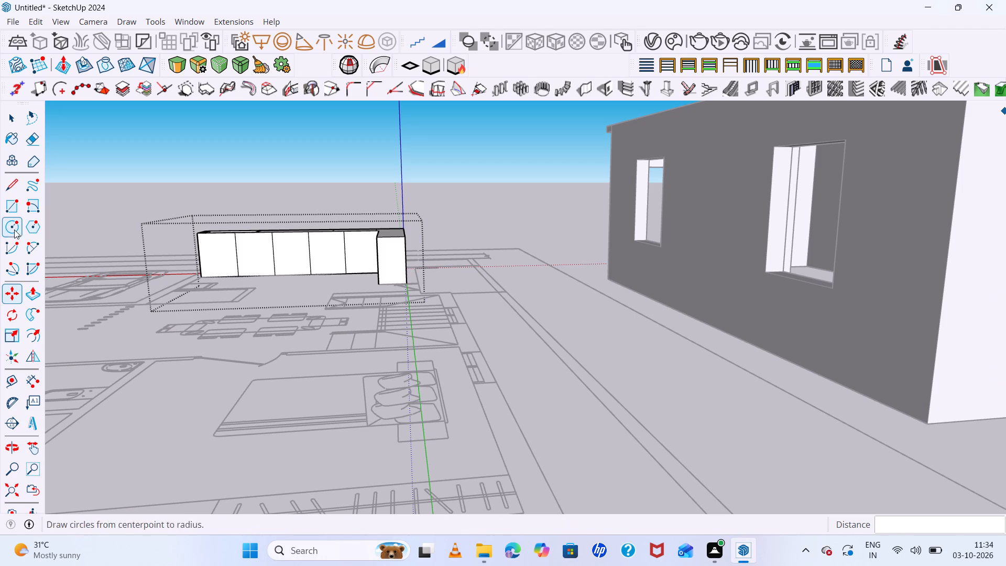
{"action": "scroll", "coordinate": [694, 256], "scroll_direction": "down", "scroll_amount": 3}
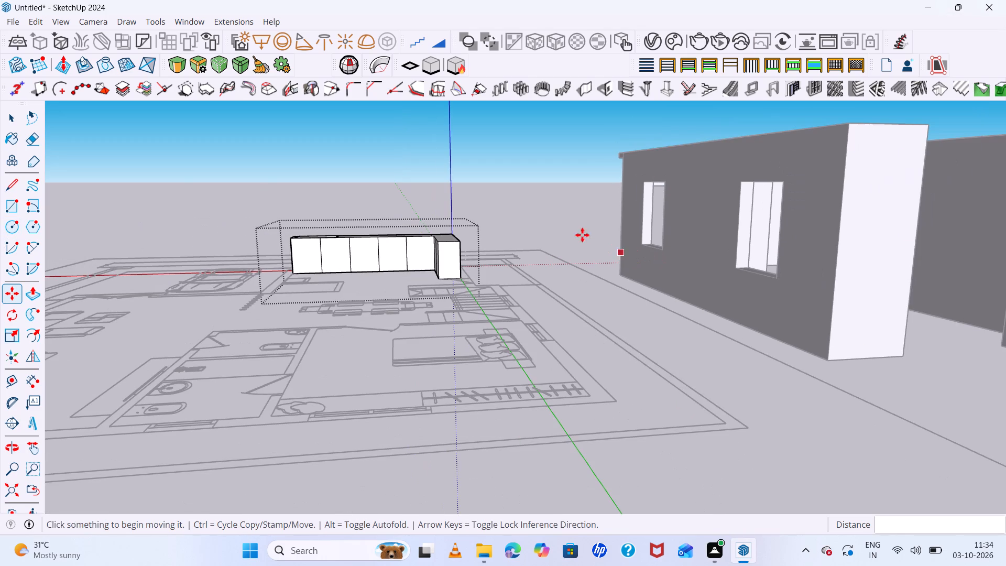
{"action": "key", "text": "space"}
{"action": "left_click", "coordinate": [566, 246]}
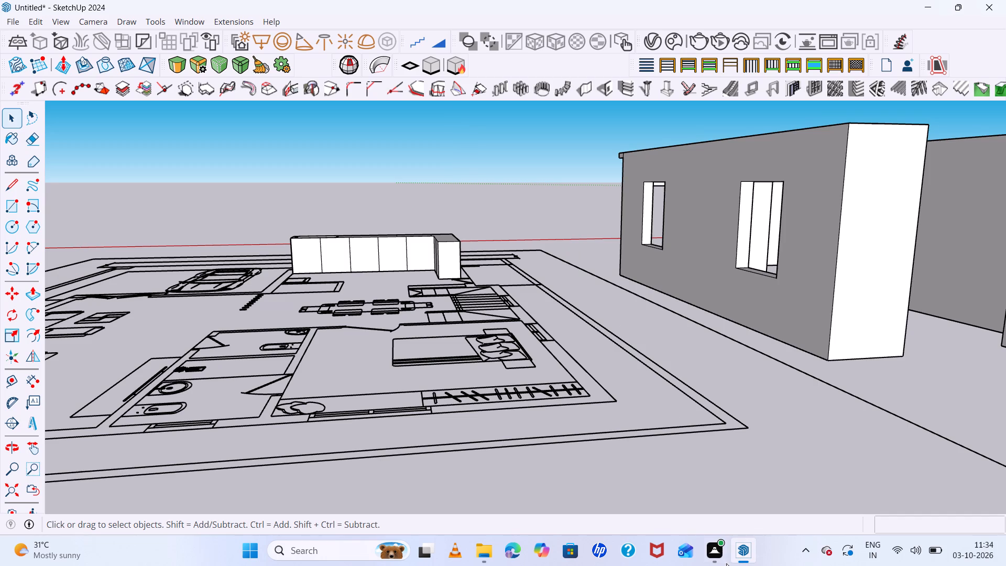
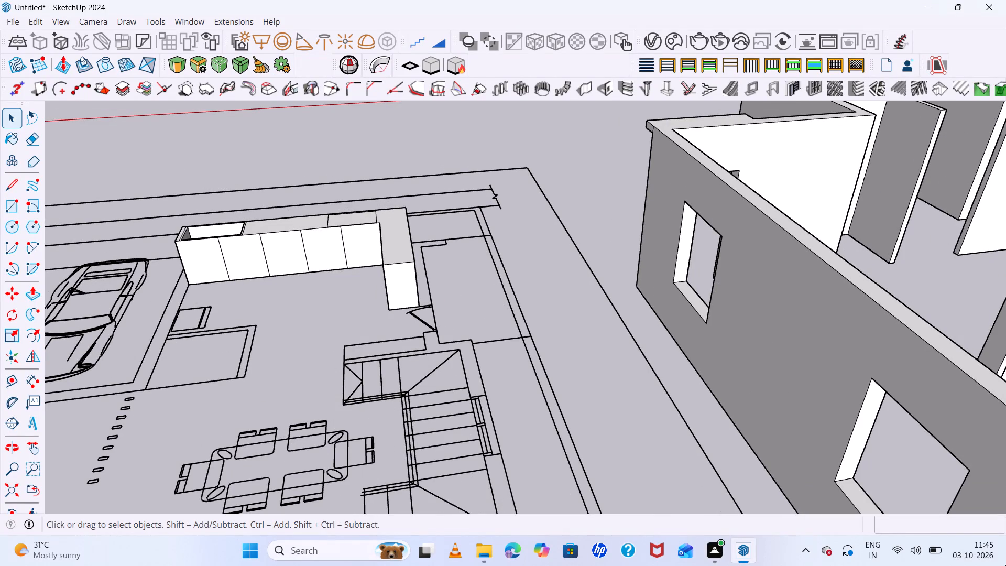
Examine the kitchen counter's divided front faces on both legs from several viewpoints.
{"action": "scroll", "coordinate": [307, 172], "scroll_direction": "up", "scroll_amount": 7}
{"action": "middle_click_drag", "start_coordinate": [487, 463], "coordinate": [631, 325]}
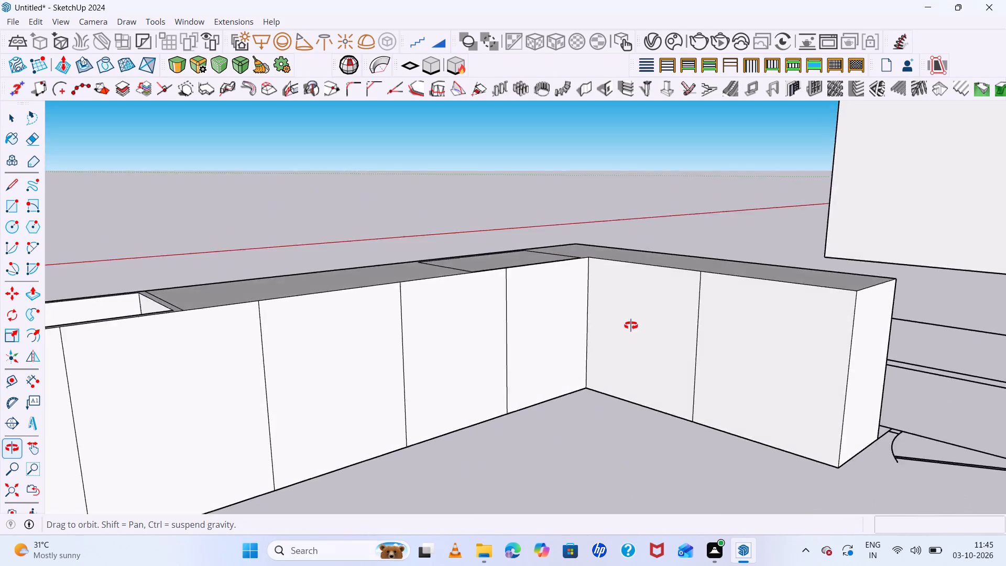
{"action": "middle_click_drag", "start_coordinate": [631, 325], "coordinate": [528, 315]}
{"action": "scroll", "coordinate": [527, 311], "scroll_direction": "up", "scroll_amount": 1}
{"action": "scroll", "coordinate": [531, 287], "scroll_direction": "down", "scroll_amount": 8}
{"action": "scroll", "coordinate": [688, 302], "scroll_direction": "down", "scroll_amount": 5}
{"action": "scroll", "coordinate": [561, 301], "scroll_direction": "up", "scroll_amount": 7}
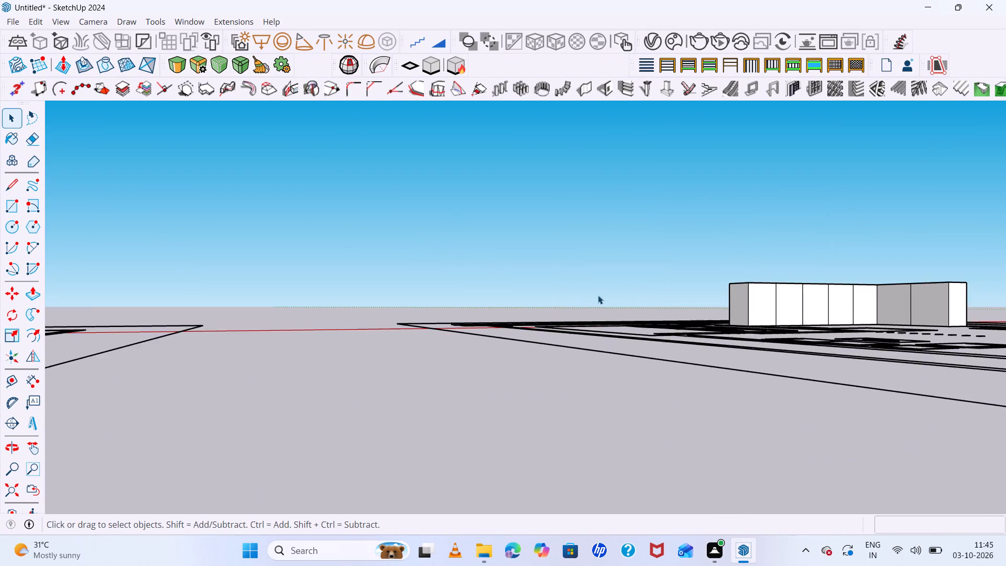
{"action": "scroll", "coordinate": [841, 298], "scroll_direction": "up", "scroll_amount": 4}
{"action": "scroll", "coordinate": [611, 275], "scroll_direction": "down", "scroll_amount": 7}
{"action": "middle_click_drag", "start_coordinate": [863, 293], "coordinate": [796, 353]}
{"action": "scroll", "coordinate": [738, 277], "scroll_direction": "up", "scroll_amount": 14}
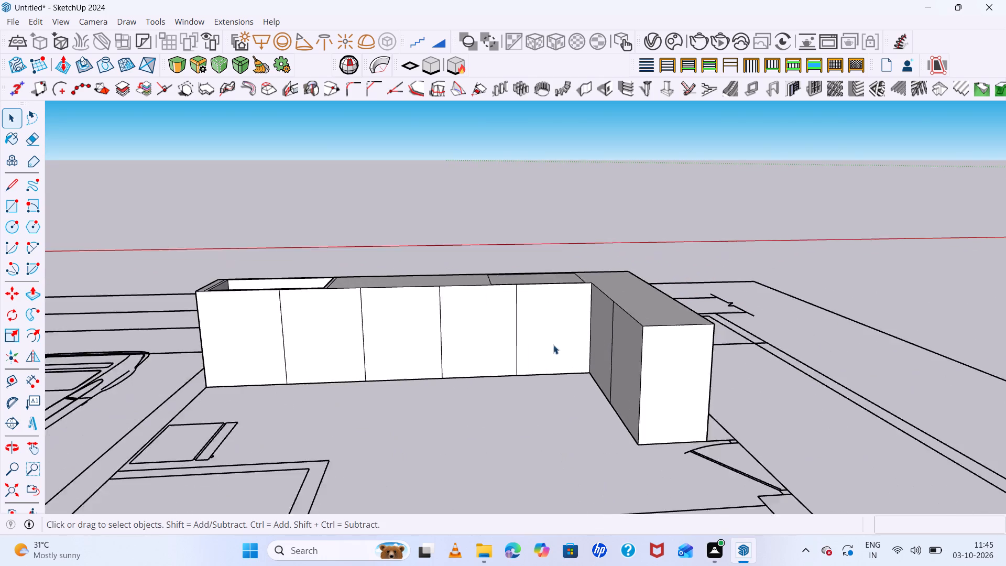
{"action": "middle_click_drag", "start_coordinate": [576, 373], "coordinate": [590, 324]}
{"action": "scroll", "coordinate": [307, 314], "scroll_direction": "up", "scroll_amount": 1}
{"action": "middle_click_drag", "start_coordinate": [307, 317], "coordinate": [591, 362]}
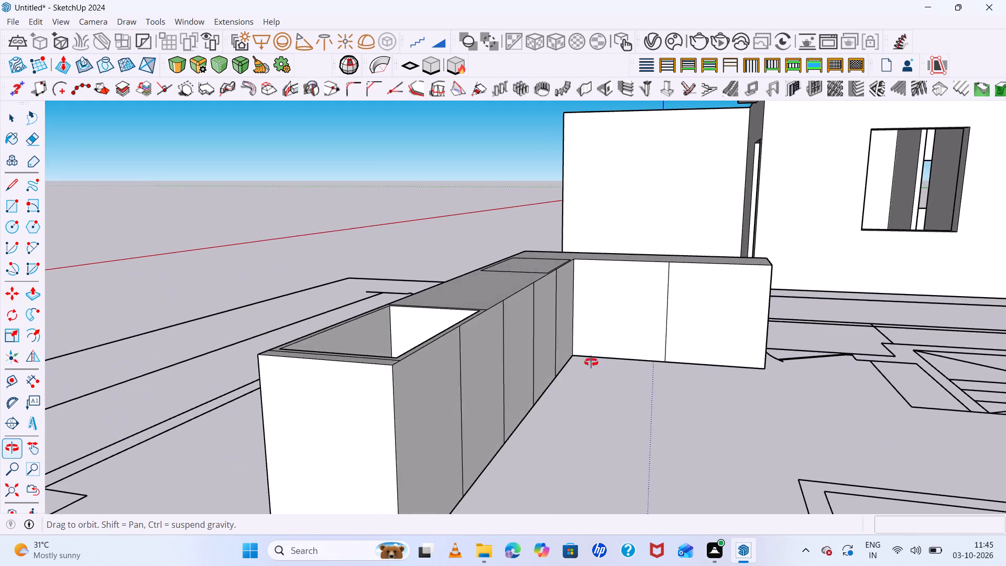
{"action": "middle_click_drag", "start_coordinate": [591, 362], "coordinate": [346, 409]}
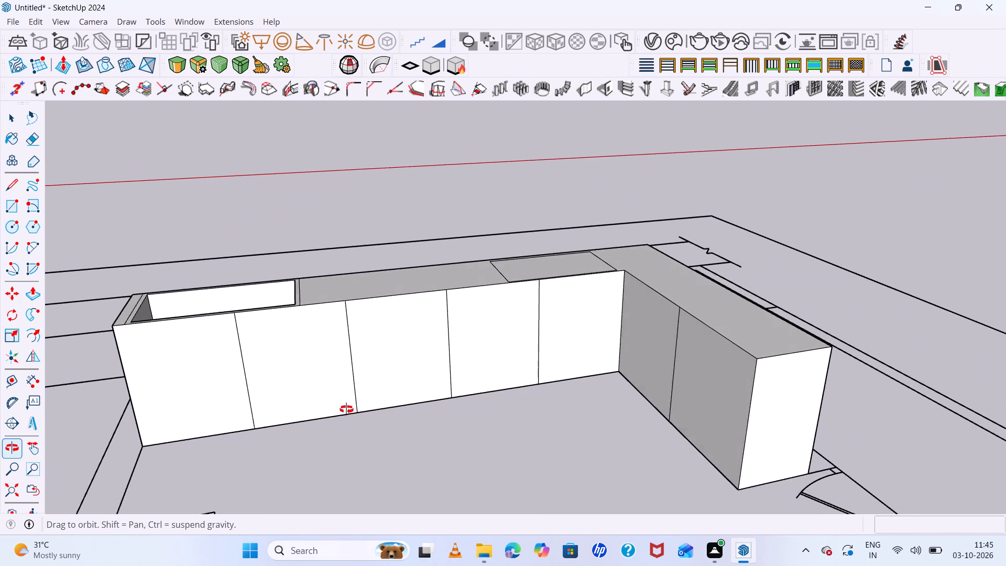
{"action": "middle_click_drag", "start_coordinate": [346, 409], "coordinate": [280, 393]}
{"action": "middle_click", "coordinate": [279, 392]}
Open the kitchen counter group for editing and select the outermost panel of the long front face.
{"action": "scroll", "coordinate": [211, 318], "scroll_direction": "up", "scroll_amount": 5}
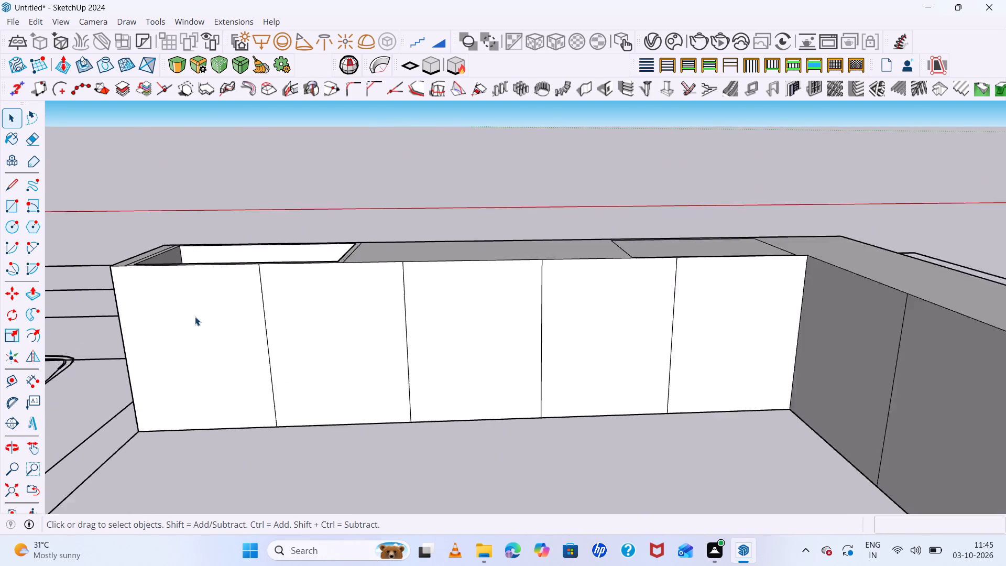
{"action": "scroll", "coordinate": [195, 317], "scroll_direction": "up", "scroll_amount": 2}
{"action": "middle_click_drag", "start_coordinate": [379, 361], "coordinate": [466, 344]}
{"action": "left_click", "coordinate": [247, 318]}
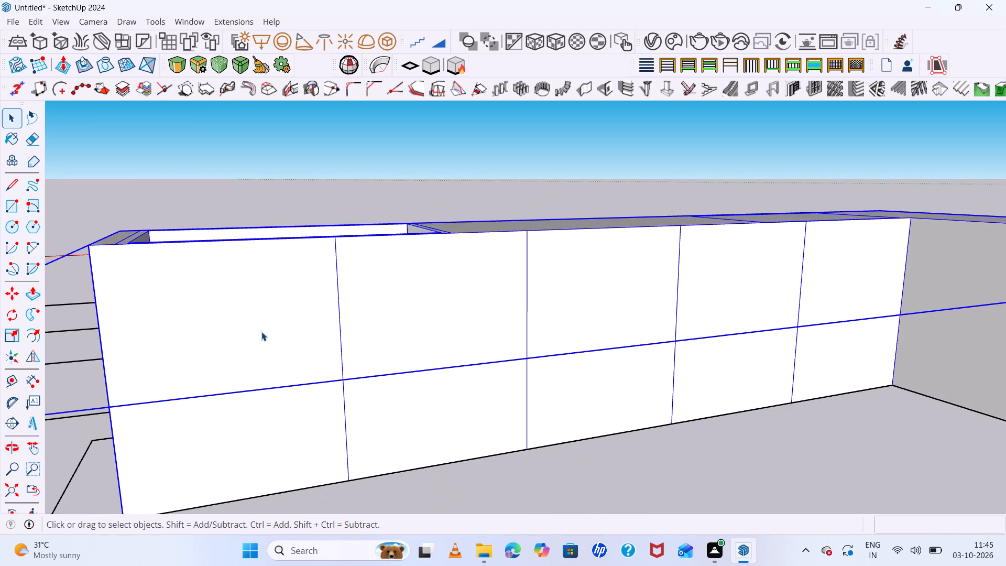
{"action": "scroll", "coordinate": [261, 332], "scroll_direction": "up", "scroll_amount": 5}
{"action": "double_click", "coordinate": [263, 333]}
{"action": "scroll", "coordinate": [318, 330], "scroll_direction": "down", "scroll_amount": 6}
{"action": "left_click", "coordinate": [272, 352]}
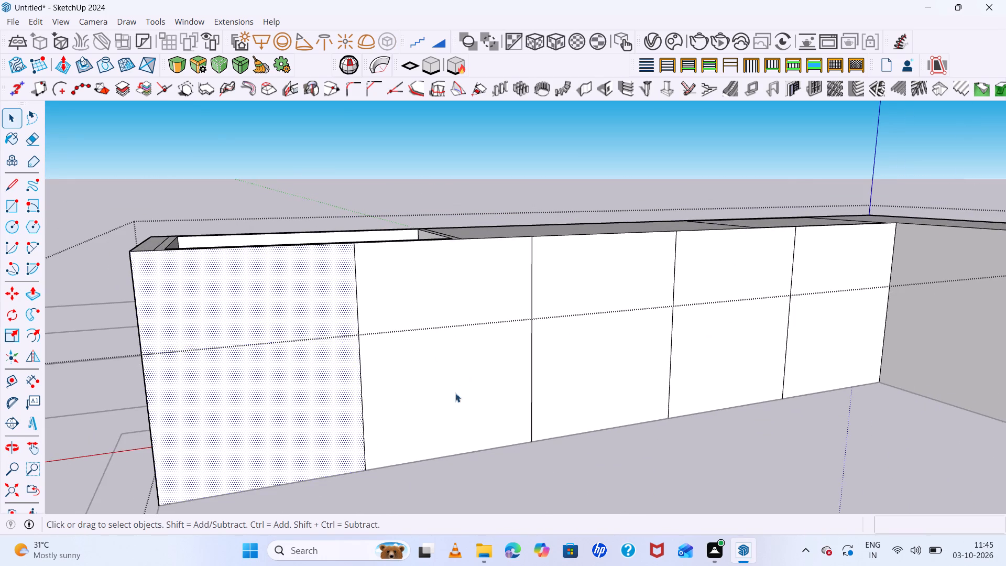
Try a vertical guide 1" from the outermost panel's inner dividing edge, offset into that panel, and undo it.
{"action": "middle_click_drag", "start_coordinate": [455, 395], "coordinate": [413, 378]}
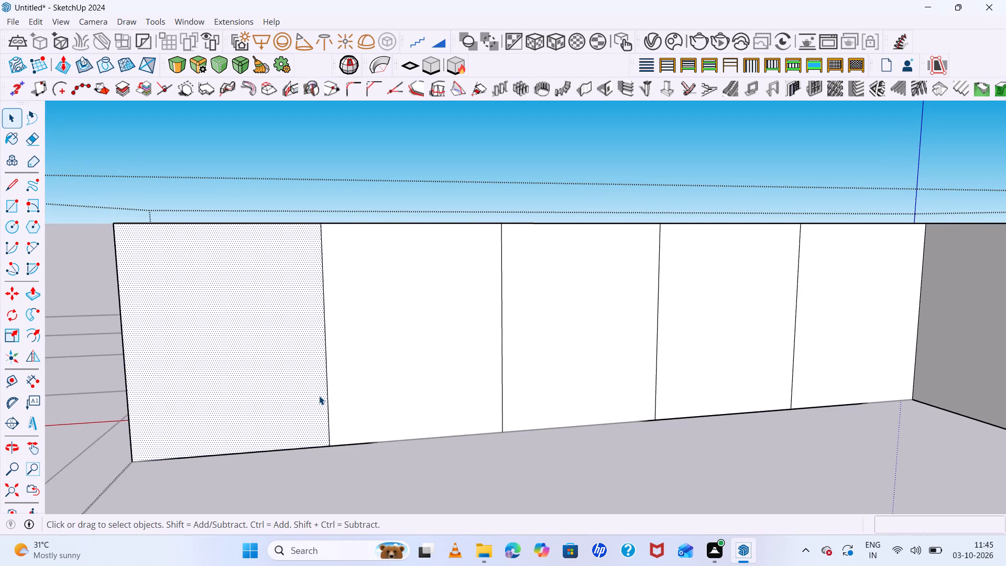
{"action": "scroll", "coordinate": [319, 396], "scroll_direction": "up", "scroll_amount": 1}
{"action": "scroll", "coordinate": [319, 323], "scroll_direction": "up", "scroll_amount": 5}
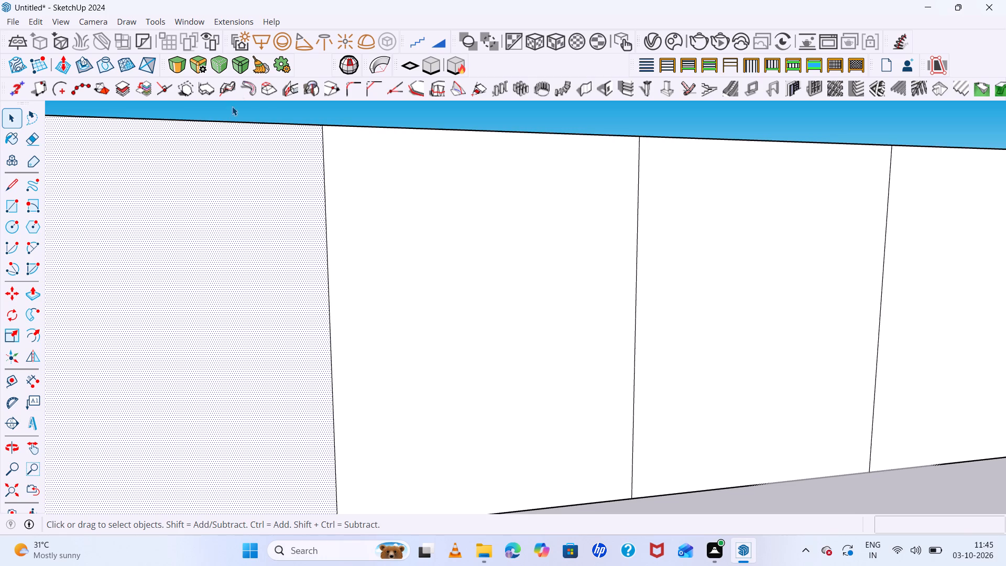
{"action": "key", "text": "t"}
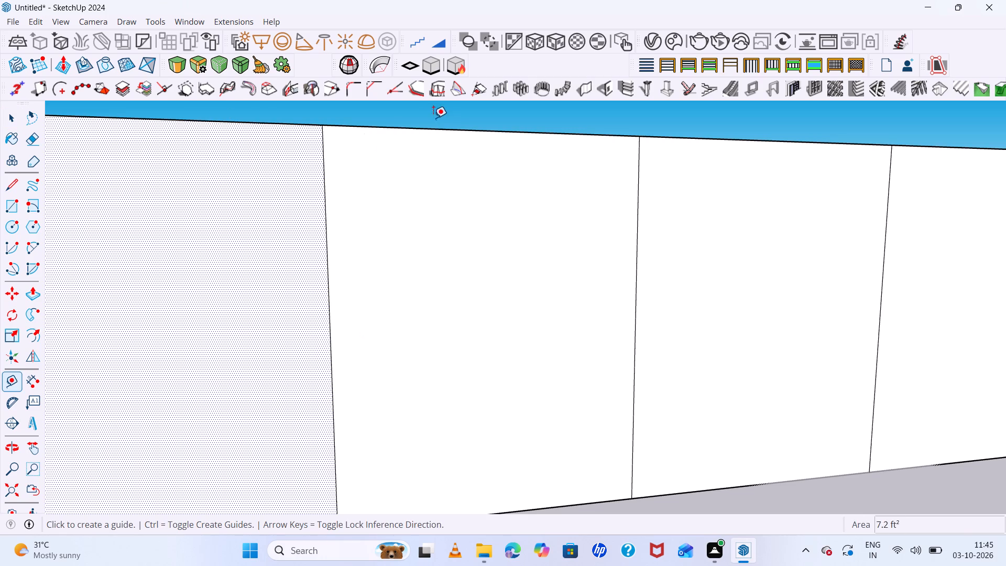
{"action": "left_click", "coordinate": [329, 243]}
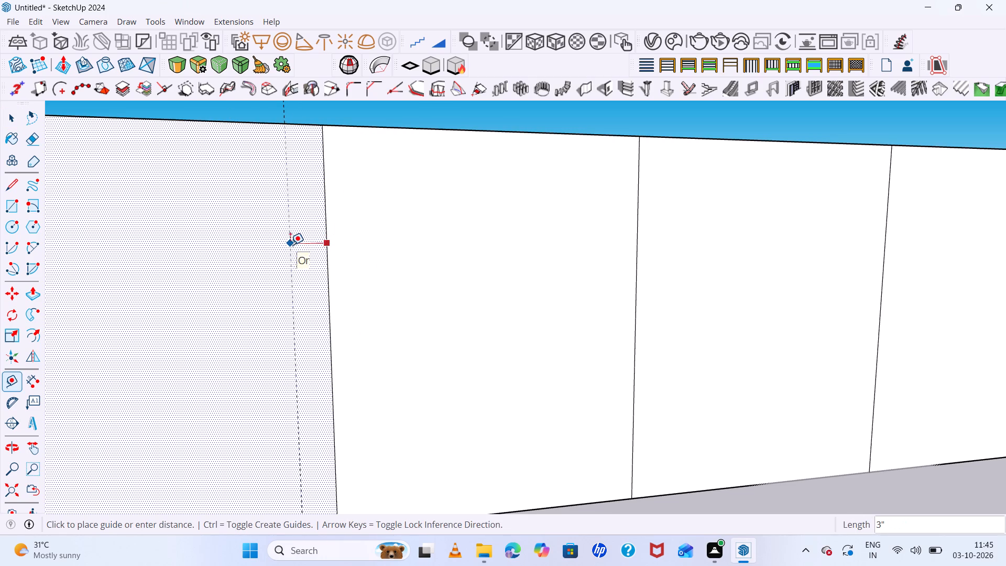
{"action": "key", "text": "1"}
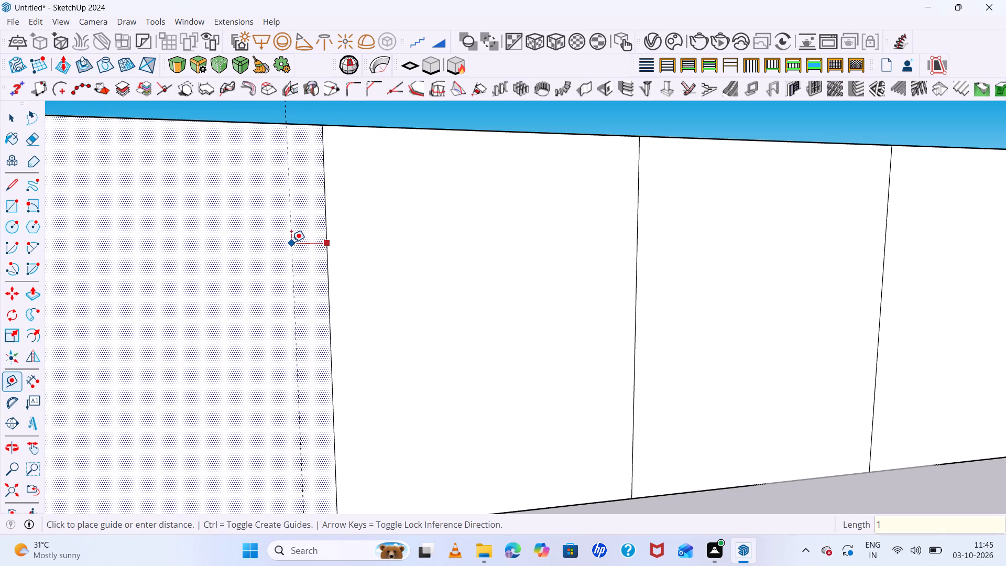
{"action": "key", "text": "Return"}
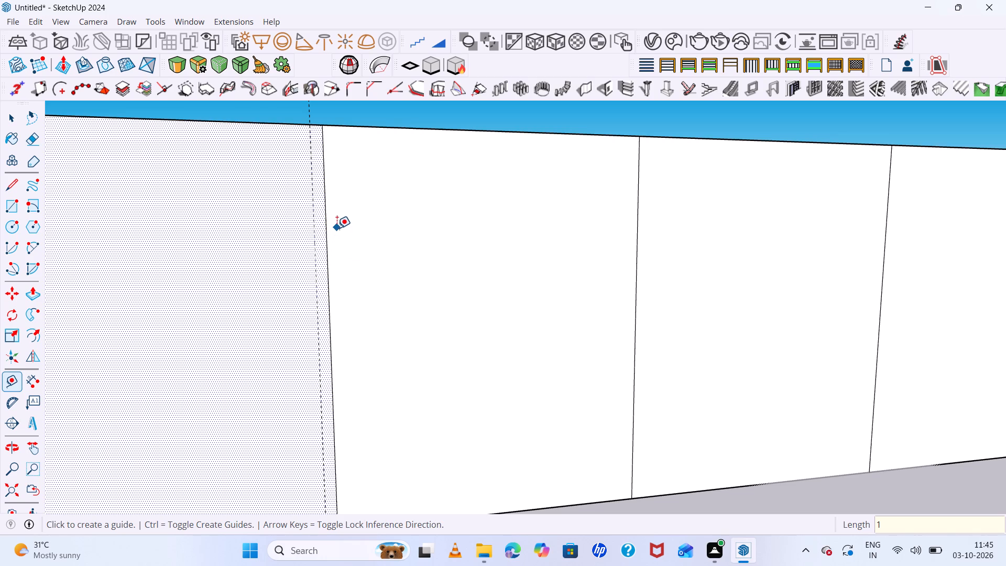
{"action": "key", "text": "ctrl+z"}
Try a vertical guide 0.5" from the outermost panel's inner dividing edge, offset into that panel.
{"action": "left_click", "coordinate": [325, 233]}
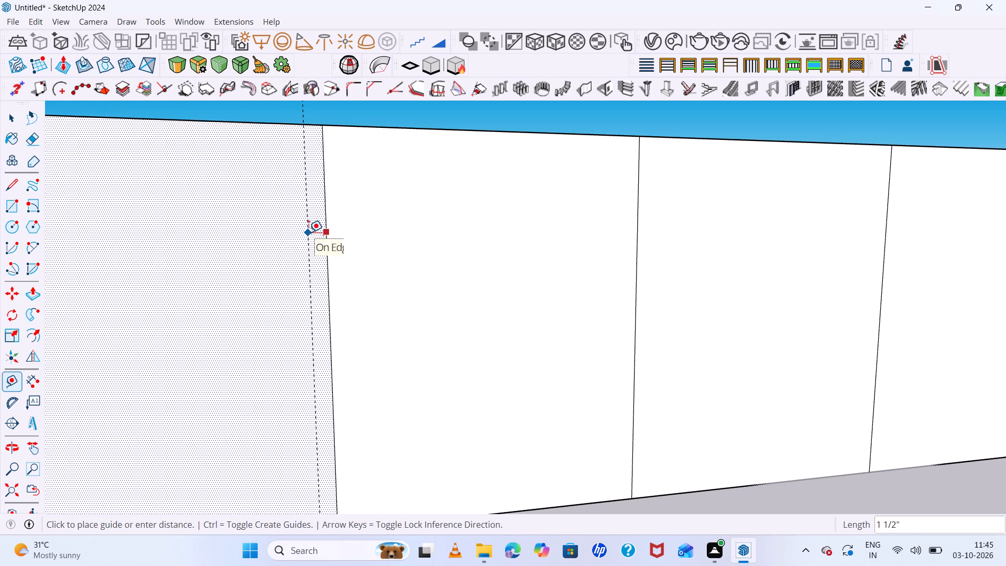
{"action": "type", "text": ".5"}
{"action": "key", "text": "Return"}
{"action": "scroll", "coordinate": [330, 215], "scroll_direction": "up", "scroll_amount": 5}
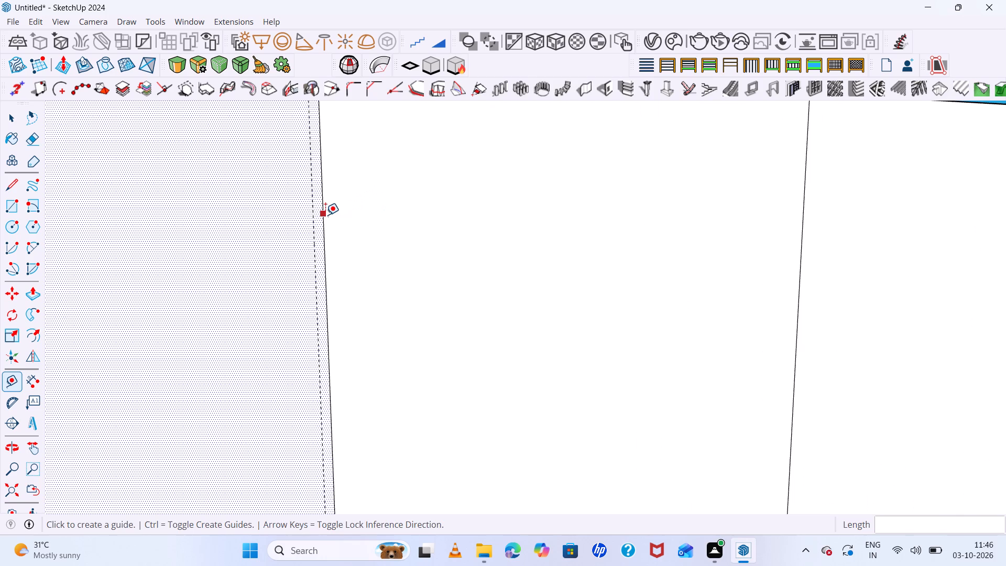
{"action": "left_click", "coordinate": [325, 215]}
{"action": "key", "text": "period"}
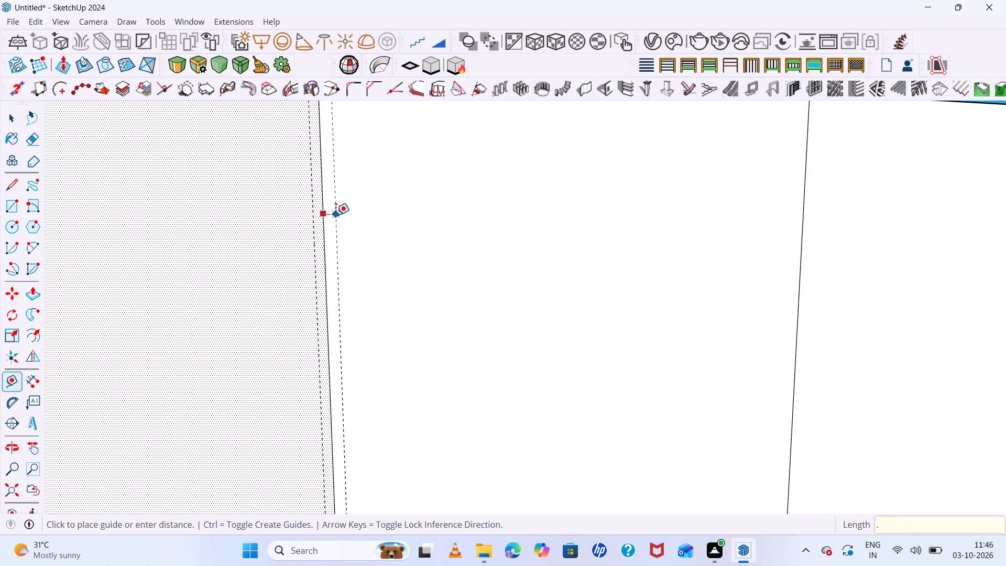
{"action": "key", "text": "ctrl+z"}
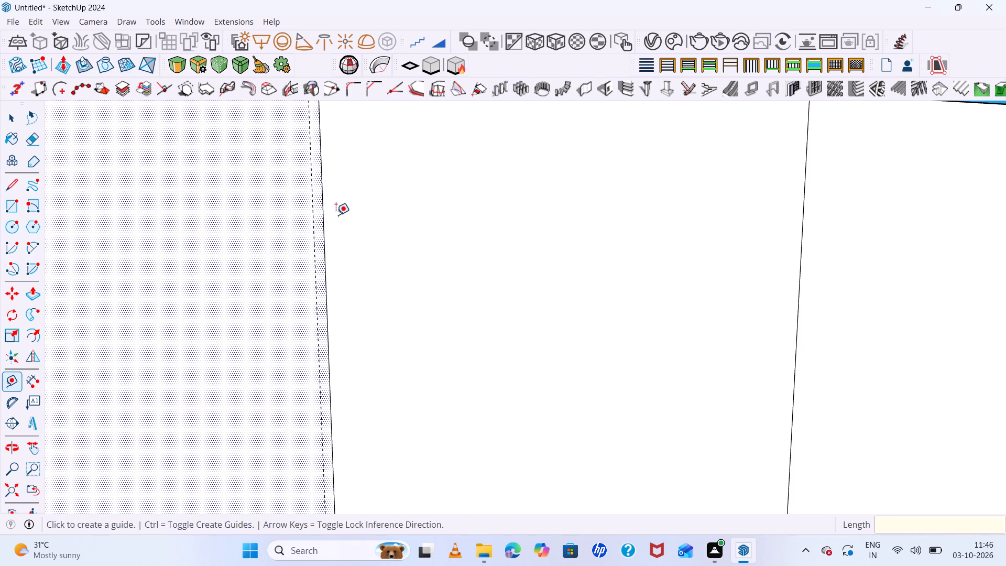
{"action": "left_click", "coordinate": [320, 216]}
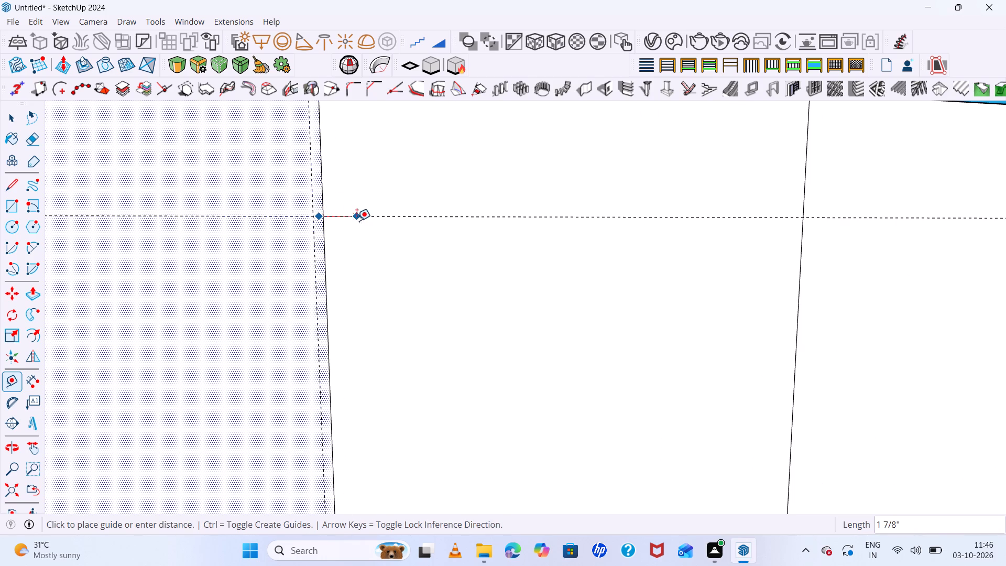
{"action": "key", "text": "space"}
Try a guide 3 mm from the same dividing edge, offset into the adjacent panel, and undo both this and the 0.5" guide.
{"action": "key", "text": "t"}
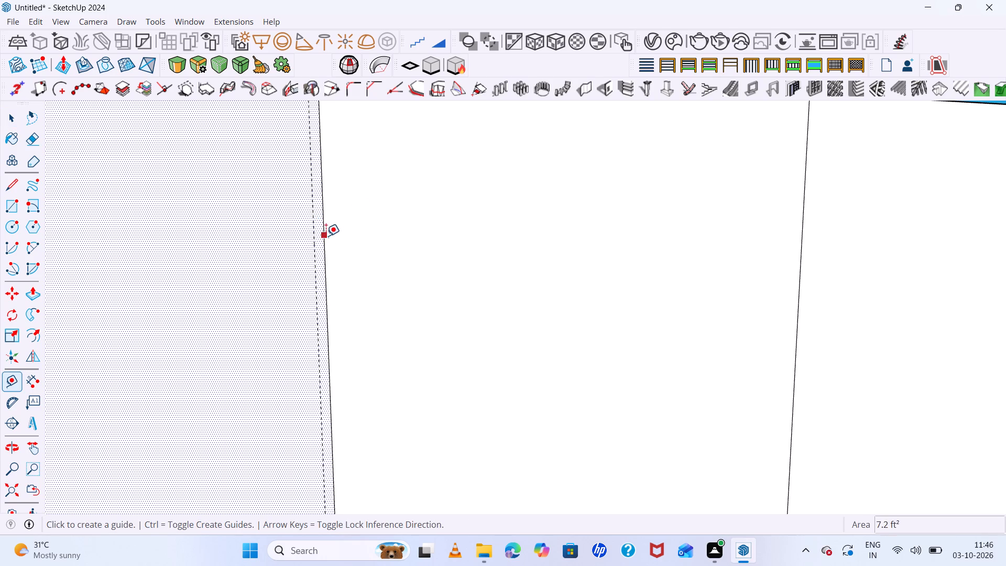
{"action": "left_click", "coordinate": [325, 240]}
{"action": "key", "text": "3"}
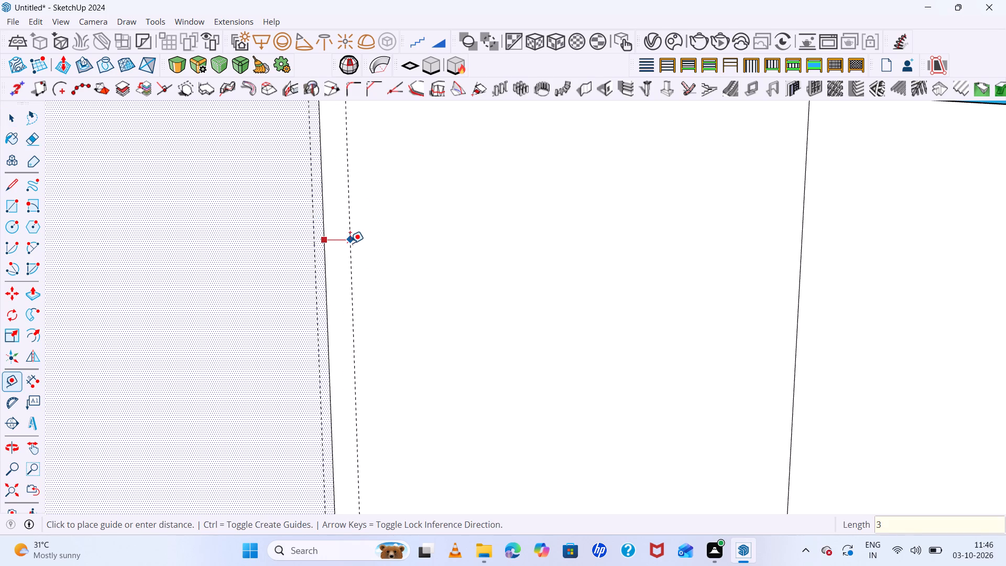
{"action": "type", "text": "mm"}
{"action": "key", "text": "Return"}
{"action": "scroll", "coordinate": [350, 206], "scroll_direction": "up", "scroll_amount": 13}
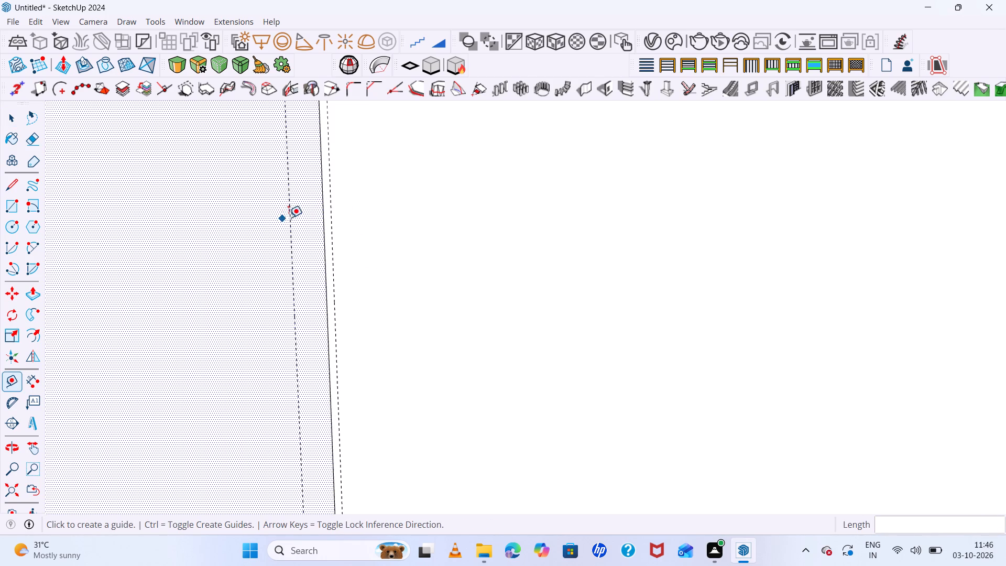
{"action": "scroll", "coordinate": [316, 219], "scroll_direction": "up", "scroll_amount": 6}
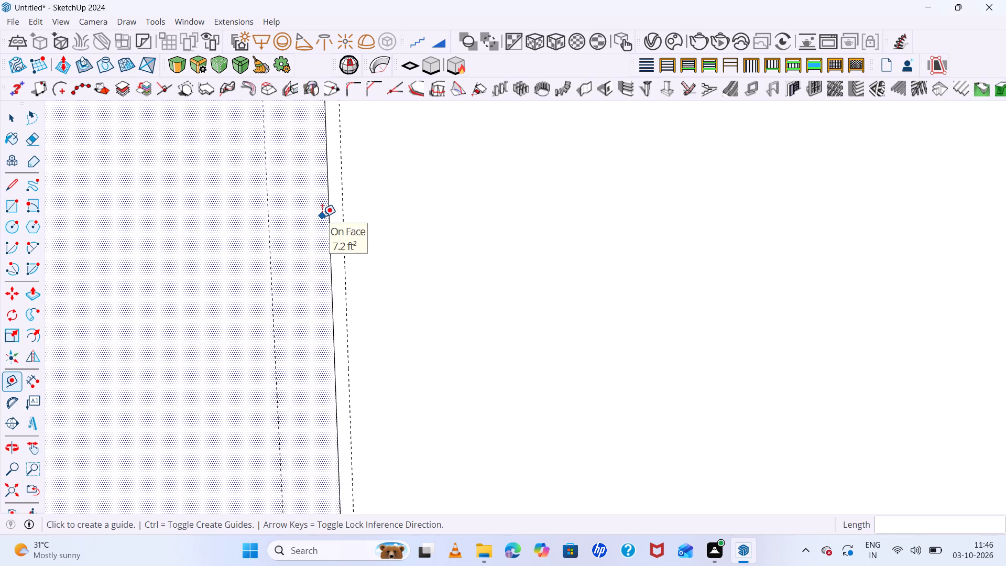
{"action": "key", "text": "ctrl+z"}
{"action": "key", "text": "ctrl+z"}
Place two vertical guides, each 3 mm from the first dividing edge of the long front face, one on either side.
{"action": "left_click", "coordinate": [330, 227]}
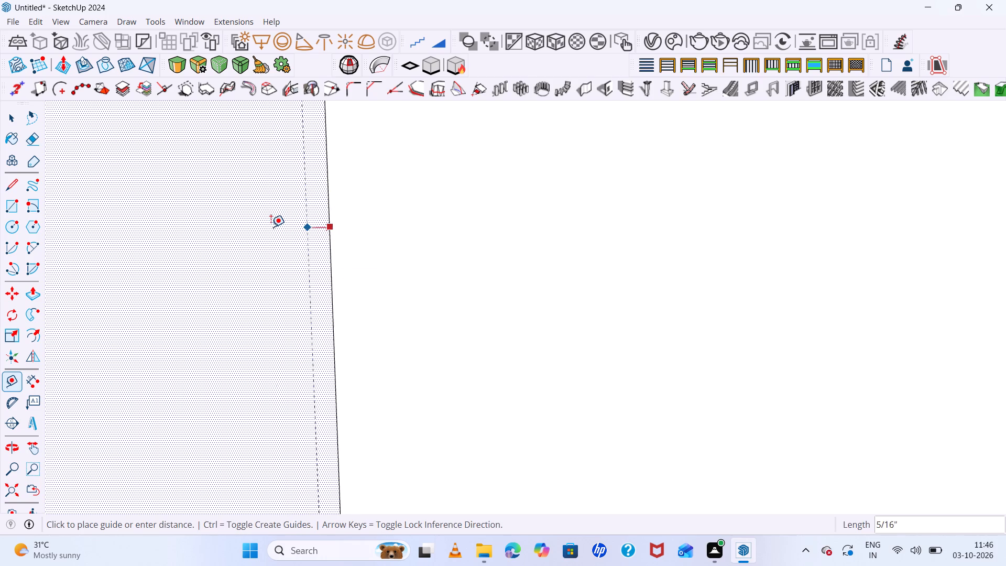
{"action": "key", "text": "3"}
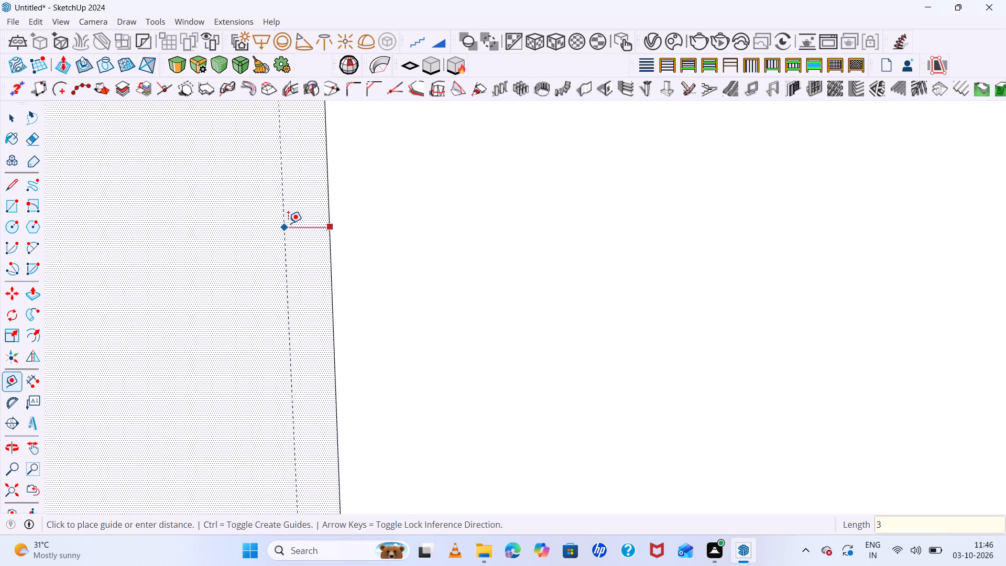
{"action": "type", "text": "mm"}
{"action": "key", "text": "Return"}
{"action": "left_click", "coordinate": [325, 210]}
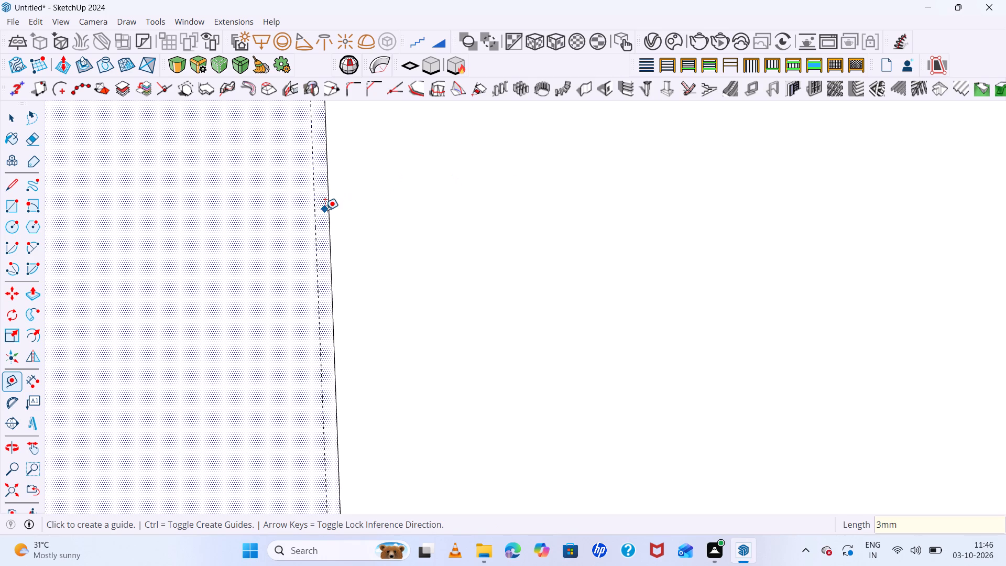
{"action": "key", "text": "space"}
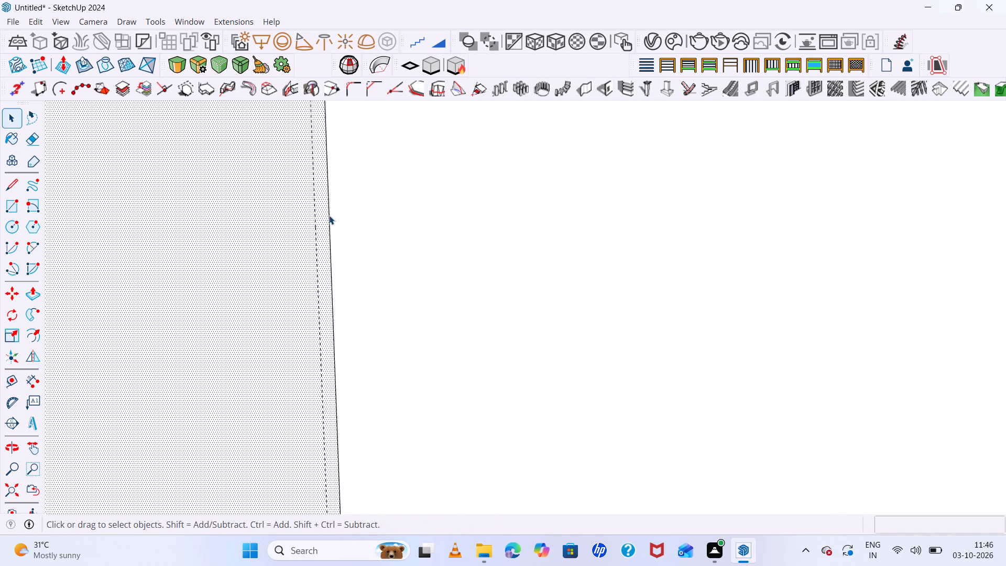
{"action": "key", "text": "t"}
{"action": "left_click", "coordinate": [330, 223]}
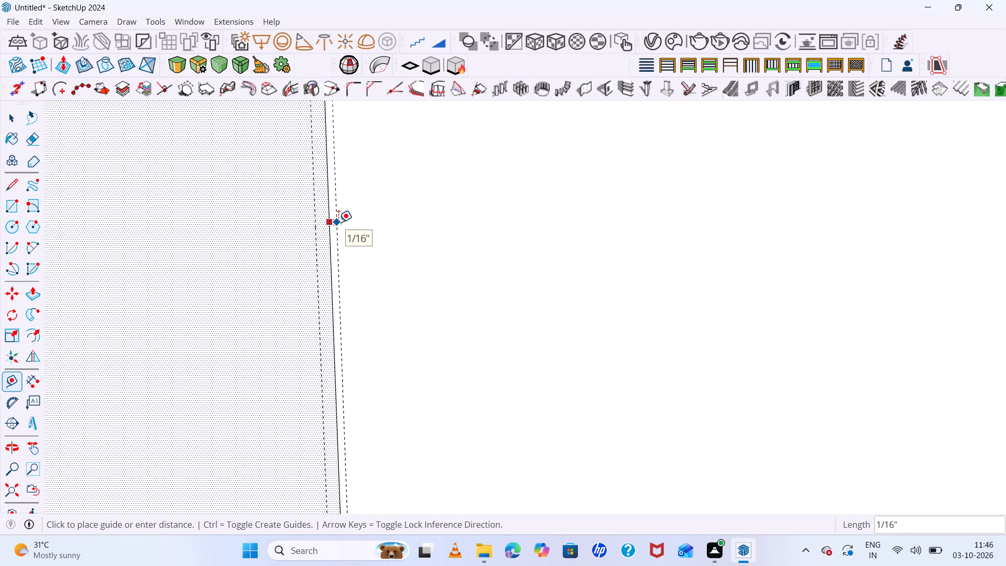
{"action": "type", "text": "3mm"}
{"action": "key", "text": "Return"}
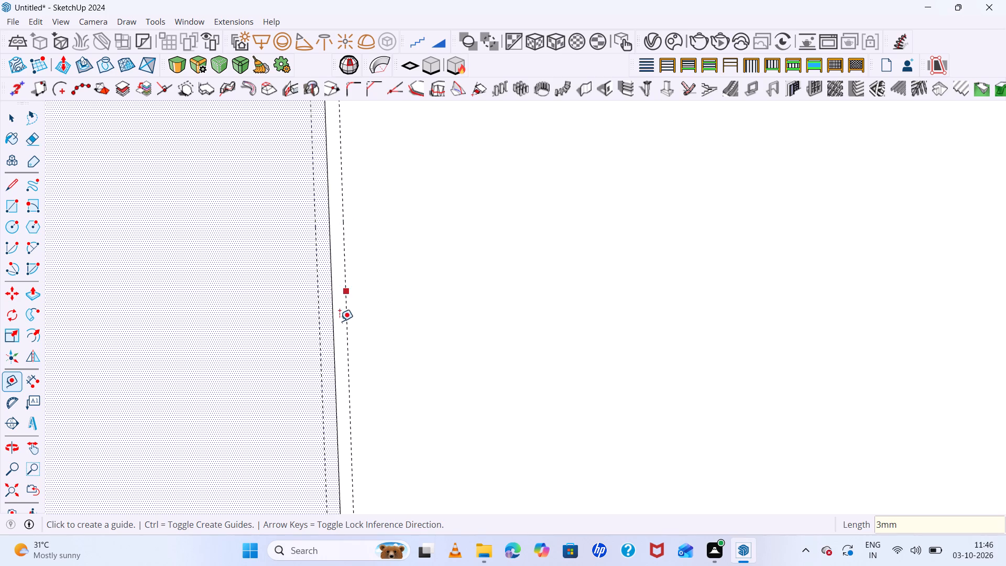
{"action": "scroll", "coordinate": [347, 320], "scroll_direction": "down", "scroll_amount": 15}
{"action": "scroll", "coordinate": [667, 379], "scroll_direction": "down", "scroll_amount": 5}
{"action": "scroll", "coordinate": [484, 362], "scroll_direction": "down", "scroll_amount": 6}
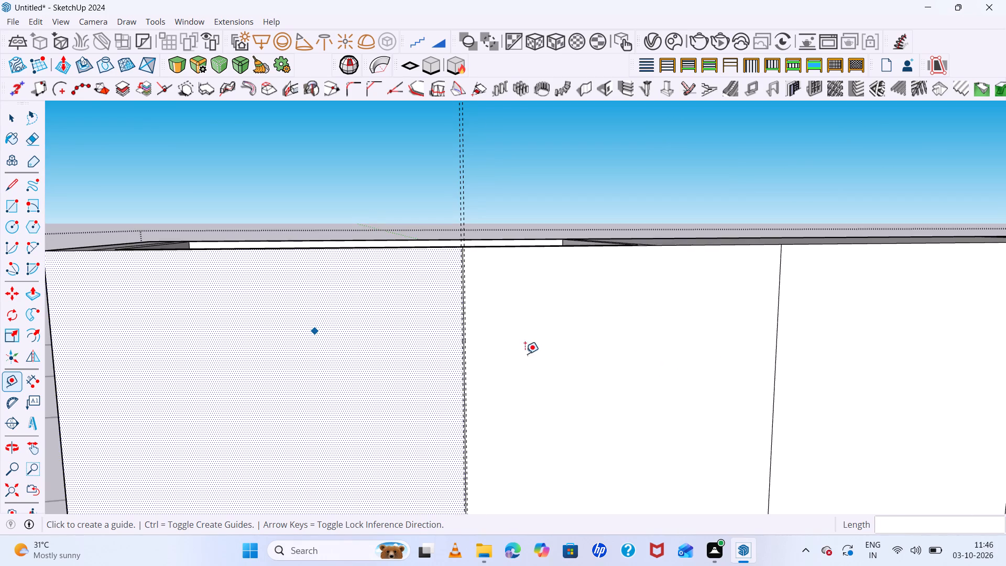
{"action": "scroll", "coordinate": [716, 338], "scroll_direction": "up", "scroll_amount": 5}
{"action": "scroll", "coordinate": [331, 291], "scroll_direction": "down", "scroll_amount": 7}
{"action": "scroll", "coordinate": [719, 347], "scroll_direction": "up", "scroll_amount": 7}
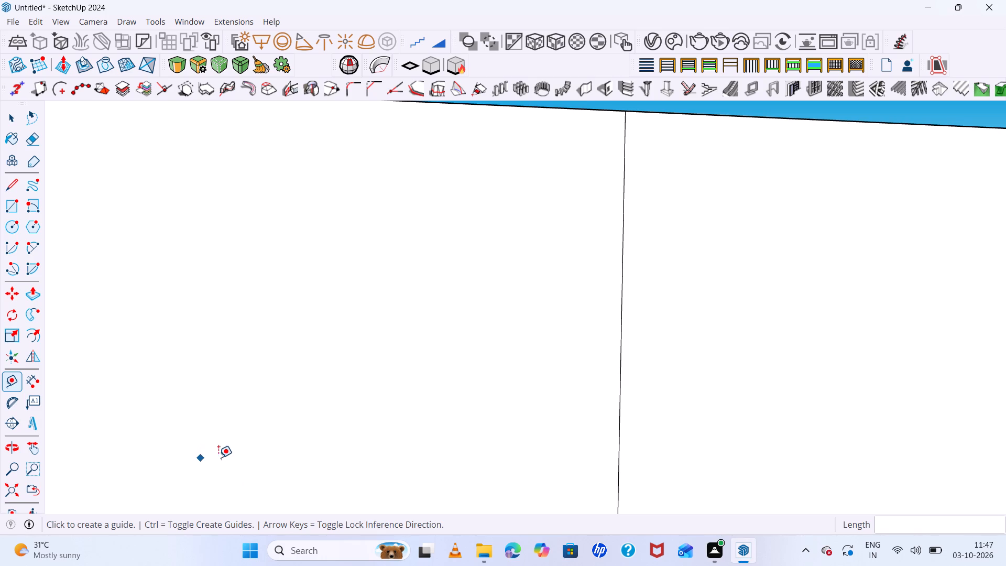
Place two vertical guides, each 3 mm from the second dividing edge of the long front face, one on either side.
{"action": "scroll", "coordinate": [230, 455], "scroll_direction": "up", "scroll_amount": 6}
{"action": "scroll", "coordinate": [271, 436], "scroll_direction": "down", "scroll_amount": 14}
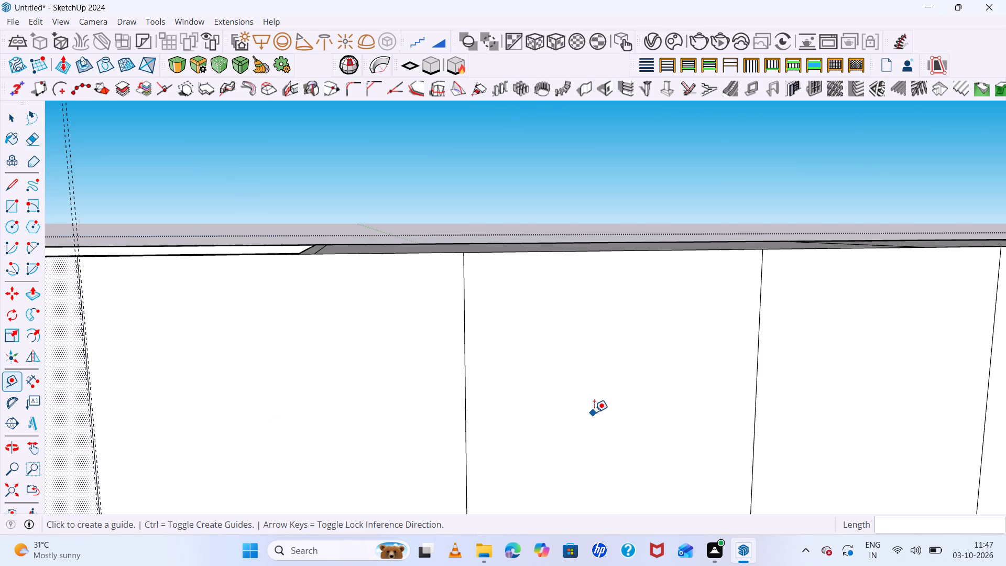
{"action": "scroll", "coordinate": [594, 412], "scroll_direction": "up", "scroll_amount": 4}
{"action": "scroll", "coordinate": [380, 347], "scroll_direction": "up", "scroll_amount": 3}
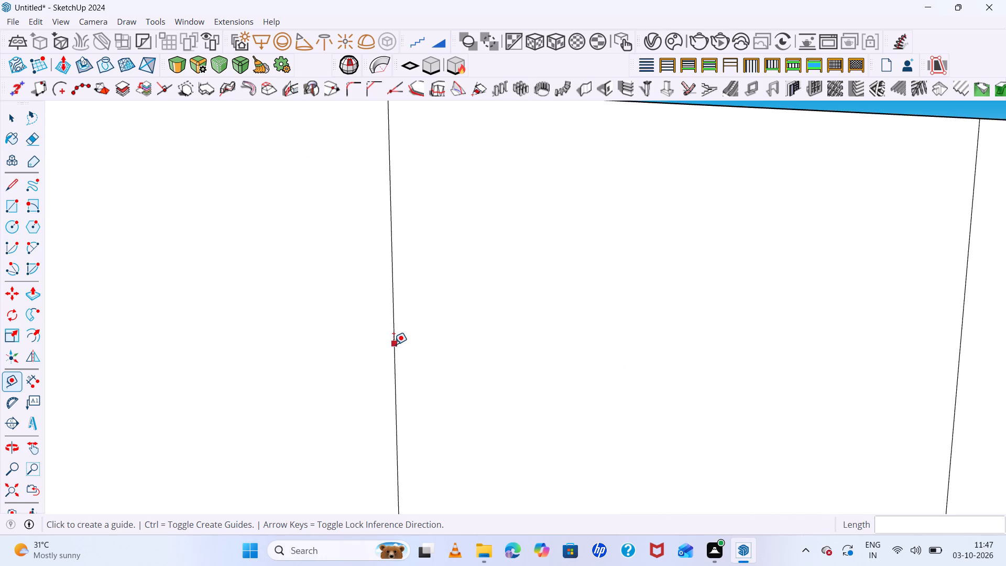
{"action": "left_click", "coordinate": [393, 344]}
{"action": "key", "text": "3"}
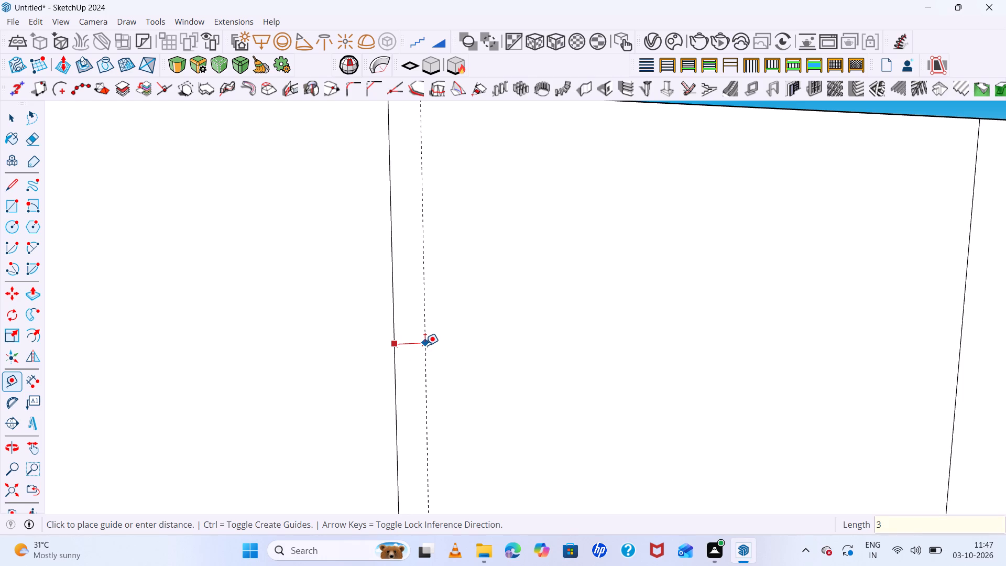
{"action": "type", "text": "mm"}
{"action": "key", "text": "Return"}
{"action": "scroll", "coordinate": [377, 318], "scroll_direction": "up", "scroll_amount": 6}
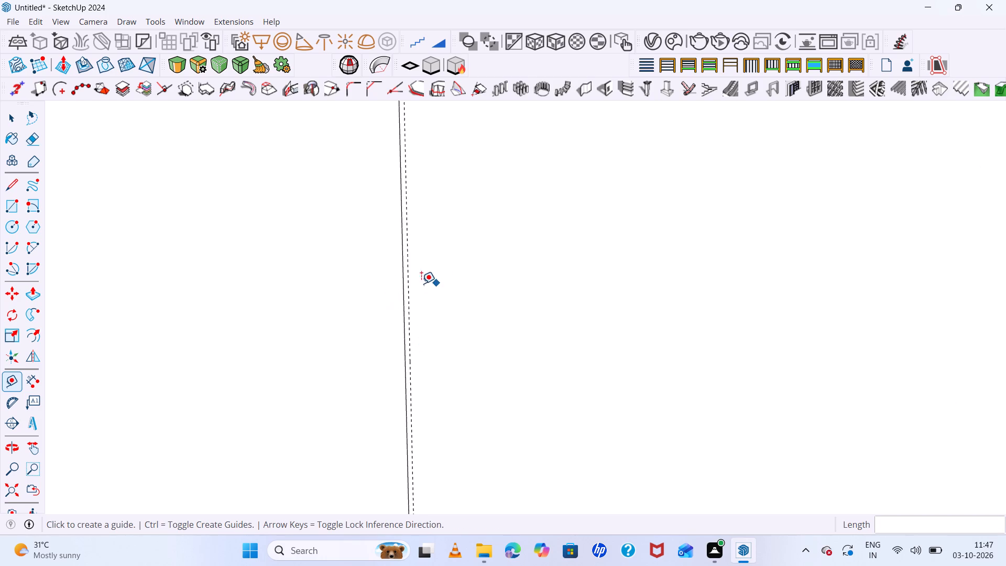
{"action": "scroll", "coordinate": [432, 283], "scroll_direction": "up", "scroll_amount": 12}
{"action": "left_click", "coordinate": [394, 257]}
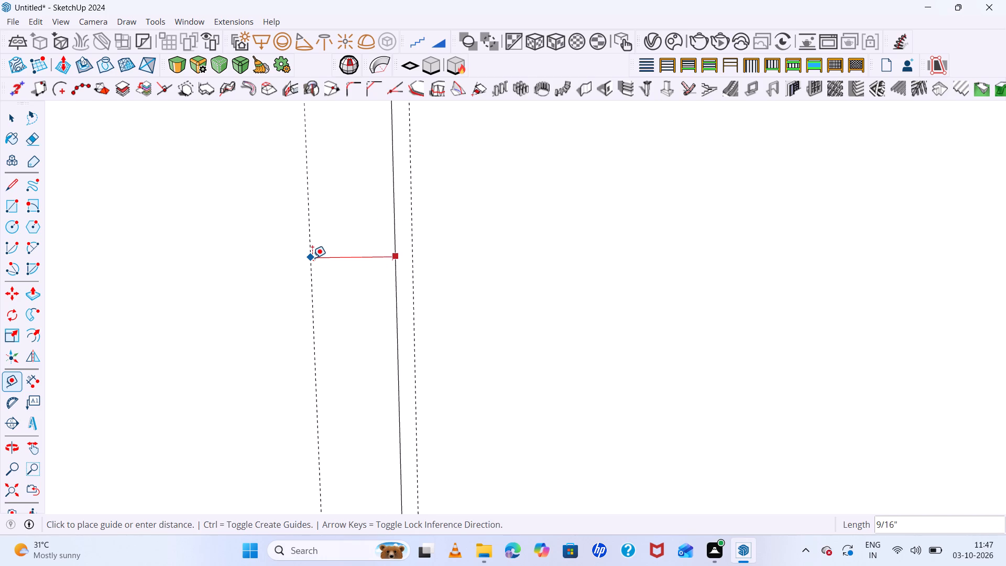
{"action": "type", "text": "3mm"}
{"action": "key", "text": "Return"}
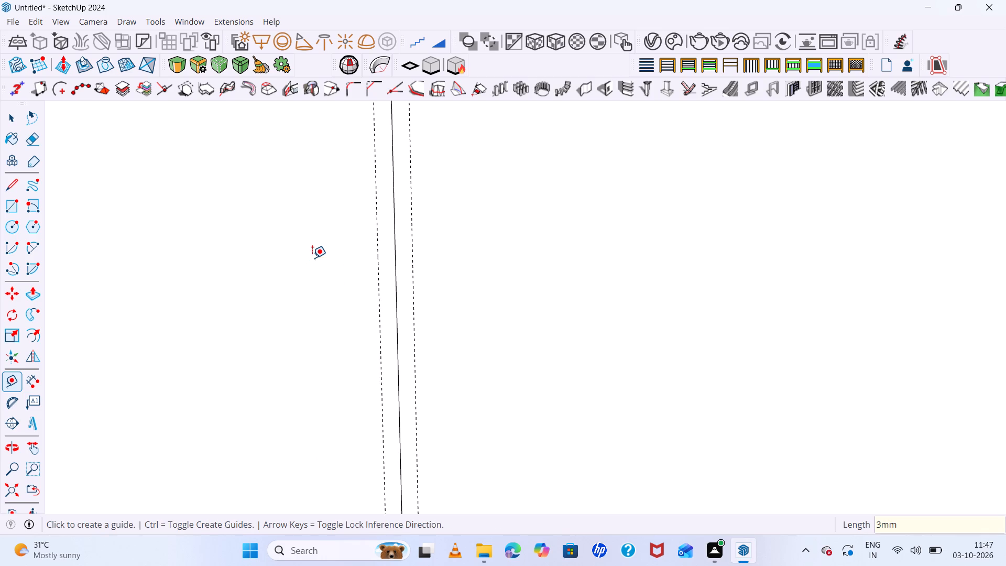
Place two vertical guides, each 3 mm from the third dividing edge of the long front face, one on either side.
{"action": "scroll", "coordinate": [520, 469], "scroll_direction": "down", "scroll_amount": 20}
{"action": "scroll", "coordinate": [520, 469], "scroll_direction": "down", "scroll_amount": 7}
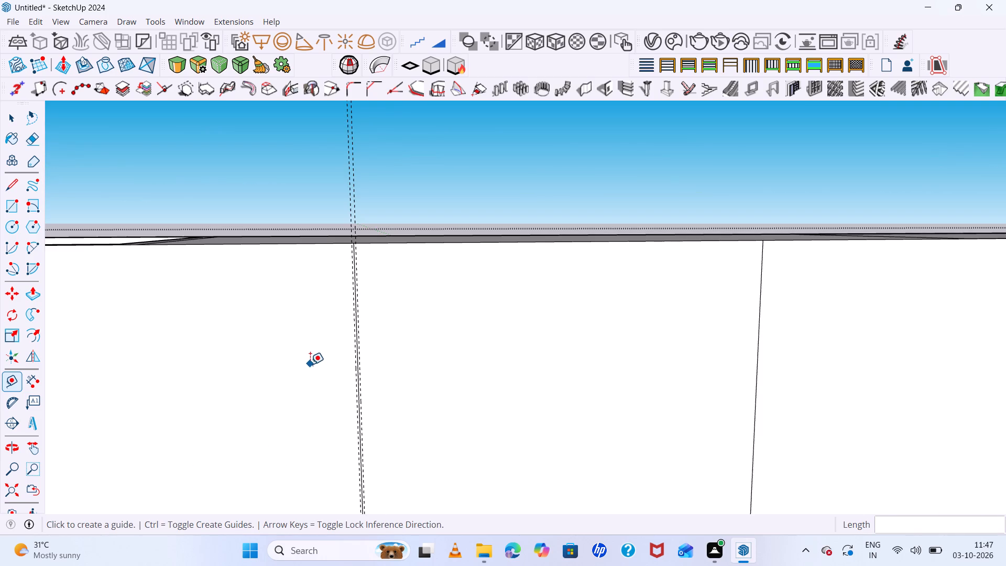
{"action": "scroll", "coordinate": [892, 367], "scroll_direction": "up", "scroll_amount": 6}
{"action": "scroll", "coordinate": [691, 345], "scroll_direction": "up", "scroll_amount": 6}
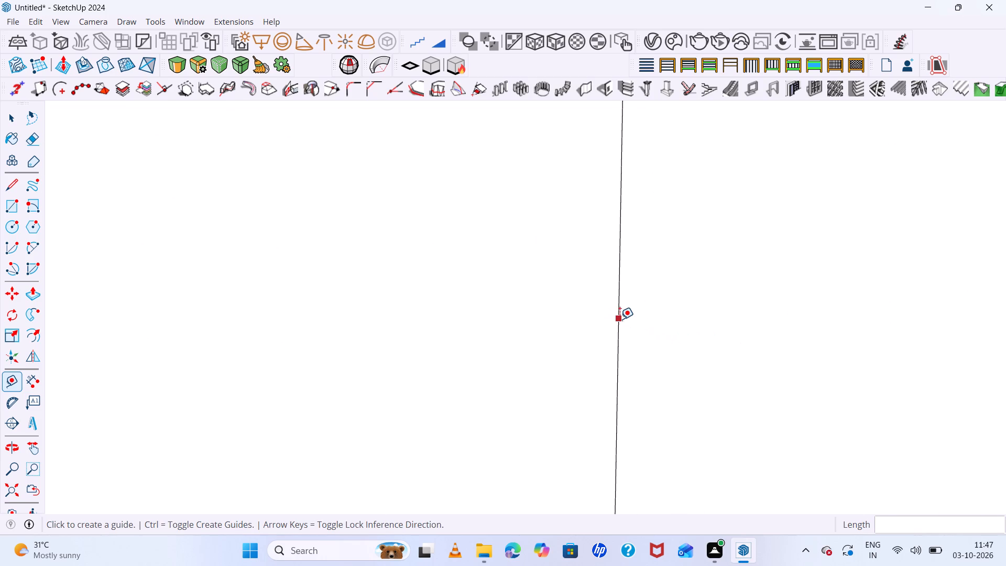
{"action": "scroll", "coordinate": [620, 319], "scroll_direction": "up", "scroll_amount": 5}
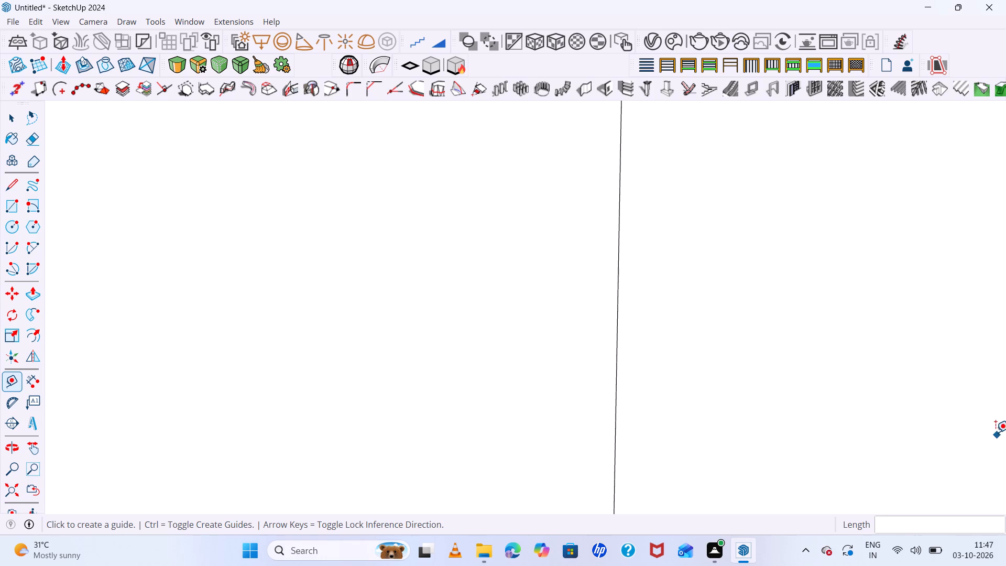
{"action": "left_click", "coordinate": [618, 304]}
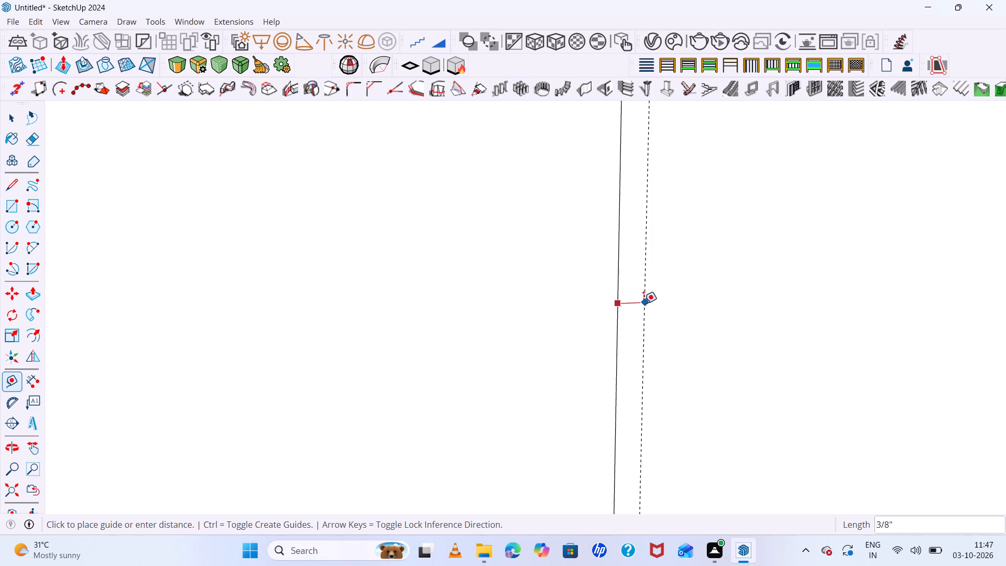
{"action": "type", "text": "3mm"}
{"action": "key", "text": "Return"}
{"action": "scroll", "coordinate": [601, 268], "scroll_direction": "up", "scroll_amount": 7}
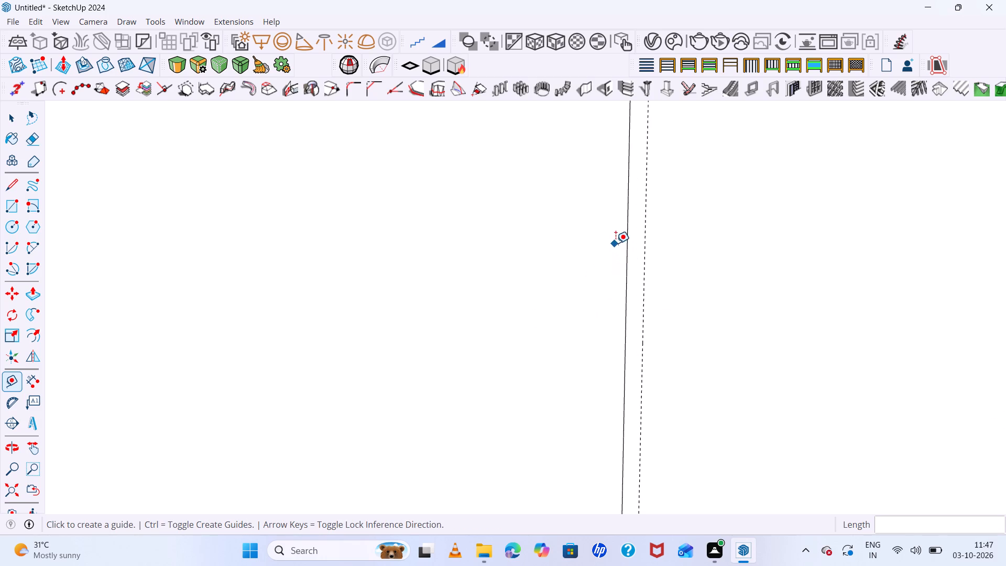
{"action": "left_click", "coordinate": [627, 233]}
{"action": "type", "text": "3mm"}
{"action": "key", "text": "Return"}
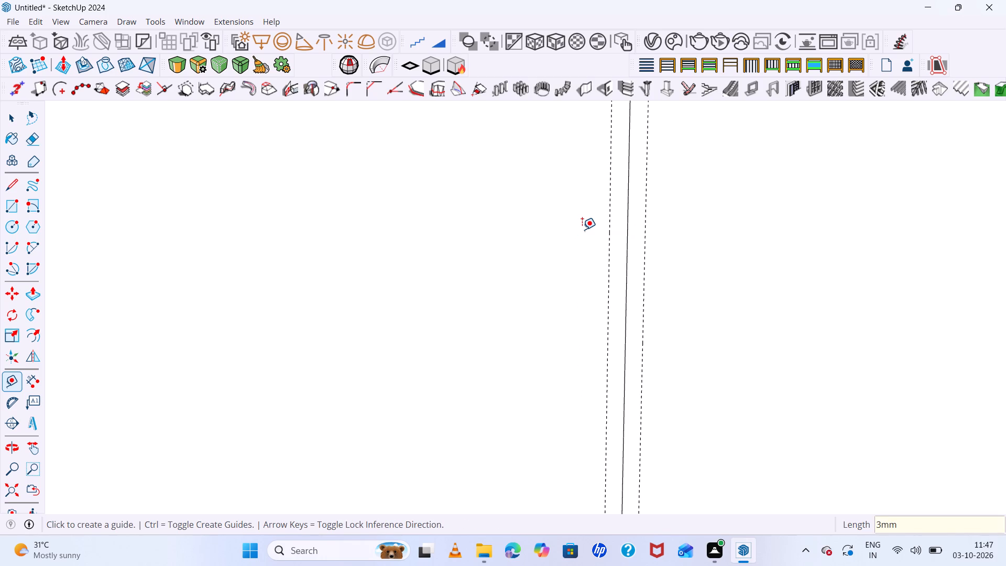
Place two vertical guides, each 3 mm from the fourth dividing edge of the long front face, one on either side.
{"action": "scroll", "coordinate": [728, 443], "scroll_direction": "down", "scroll_amount": 10}
{"action": "scroll", "coordinate": [456, 342], "scroll_direction": "down", "scroll_amount": 7}
{"action": "scroll", "coordinate": [636, 351], "scroll_direction": "down", "scroll_amount": 4}
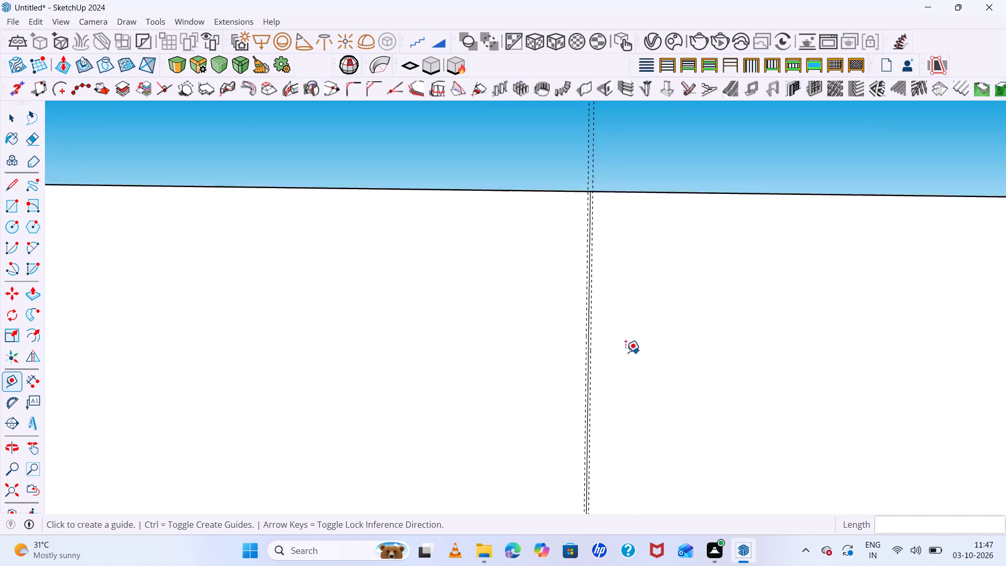
{"action": "scroll", "coordinate": [626, 352], "scroll_direction": "down", "scroll_amount": 17}
{"action": "scroll", "coordinate": [597, 343], "scroll_direction": "up", "scroll_amount": 18}
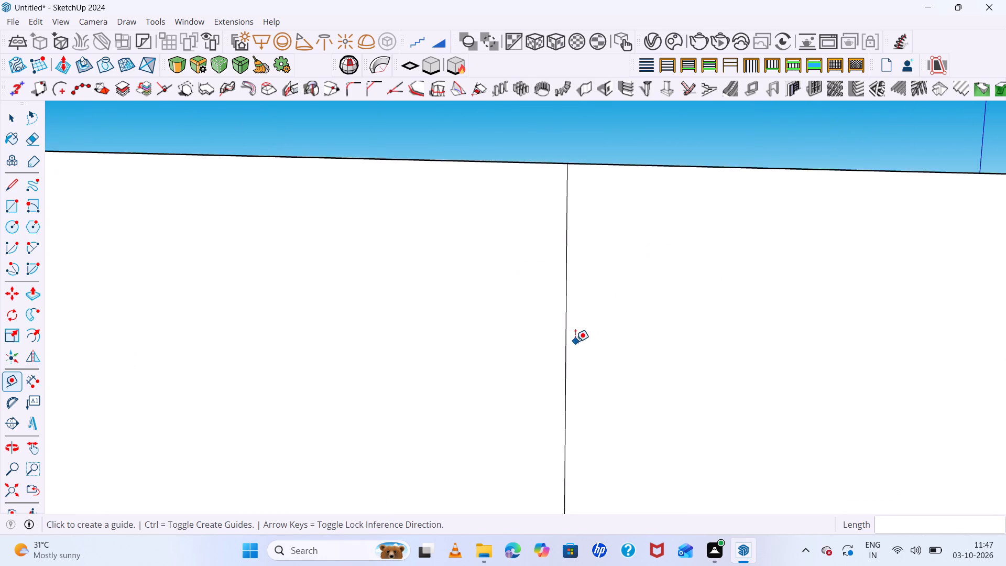
{"action": "scroll", "coordinate": [575, 342], "scroll_direction": "up", "scroll_amount": 12}
{"action": "left_click", "coordinate": [541, 343]}
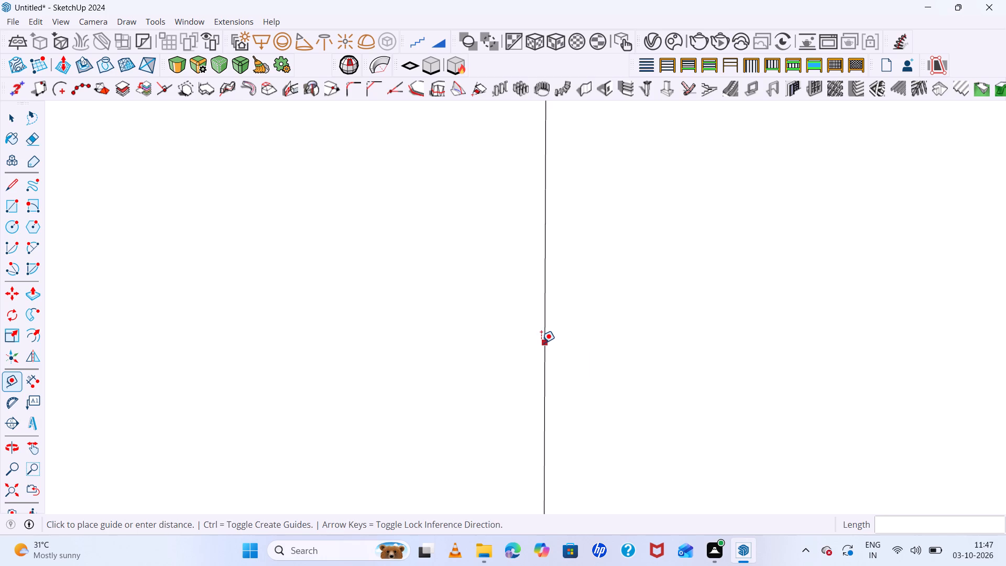
{"action": "key", "text": "3"}
{"action": "type", "text": "mm"}
{"action": "key", "text": "Return"}
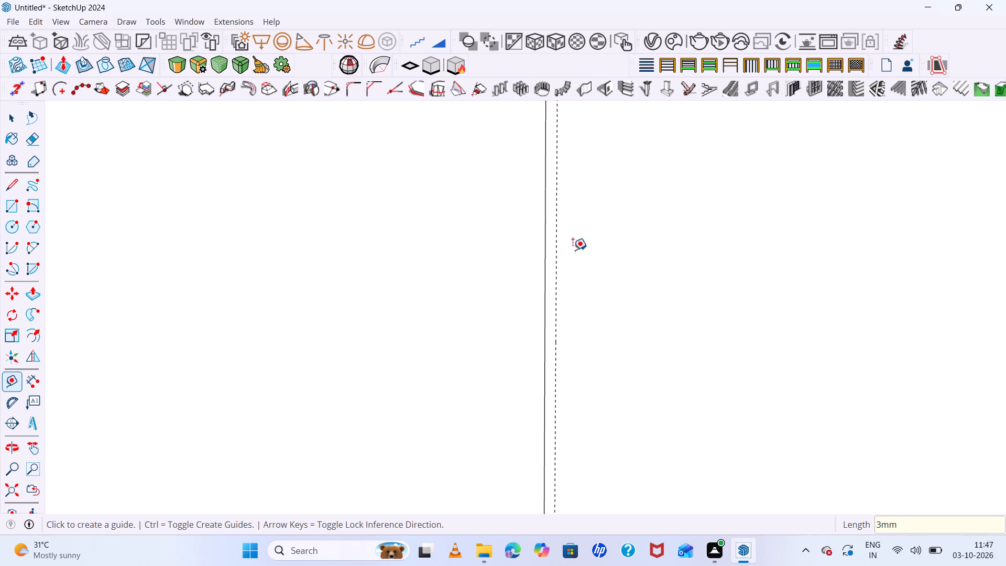
{"action": "scroll", "coordinate": [553, 264], "scroll_direction": "up", "scroll_amount": 7}
{"action": "left_click", "coordinate": [537, 258]}
{"action": "type", "text": "3mm"}
{"action": "key", "text": "Return"}
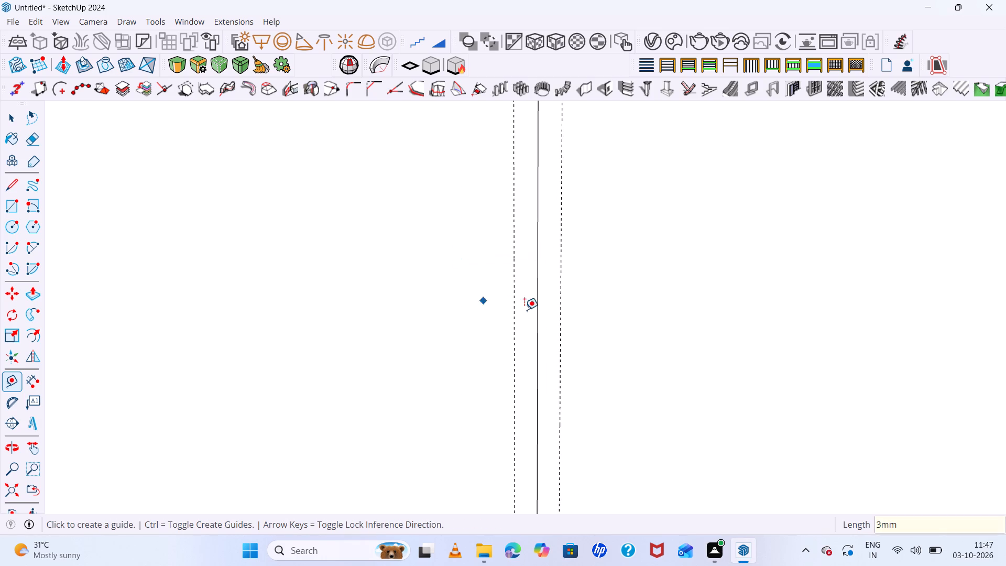
Place two vertical guides, each 3 mm from the dividing edge of the counter's short front face, one on either side.
{"action": "scroll", "coordinate": [544, 308], "scroll_direction": "down", "scroll_amount": 14}
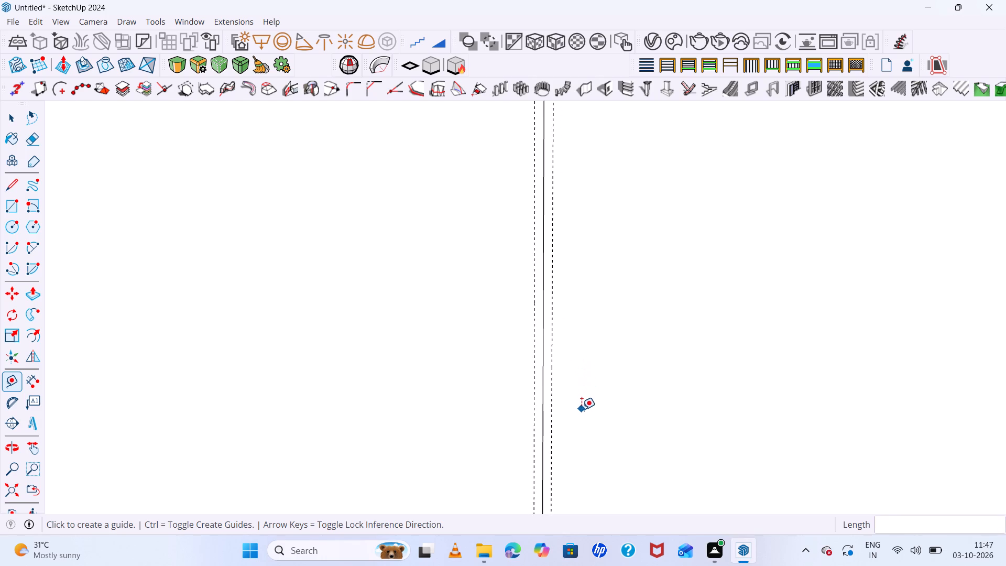
{"action": "scroll", "coordinate": [582, 409], "scroll_direction": "down", "scroll_amount": 16}
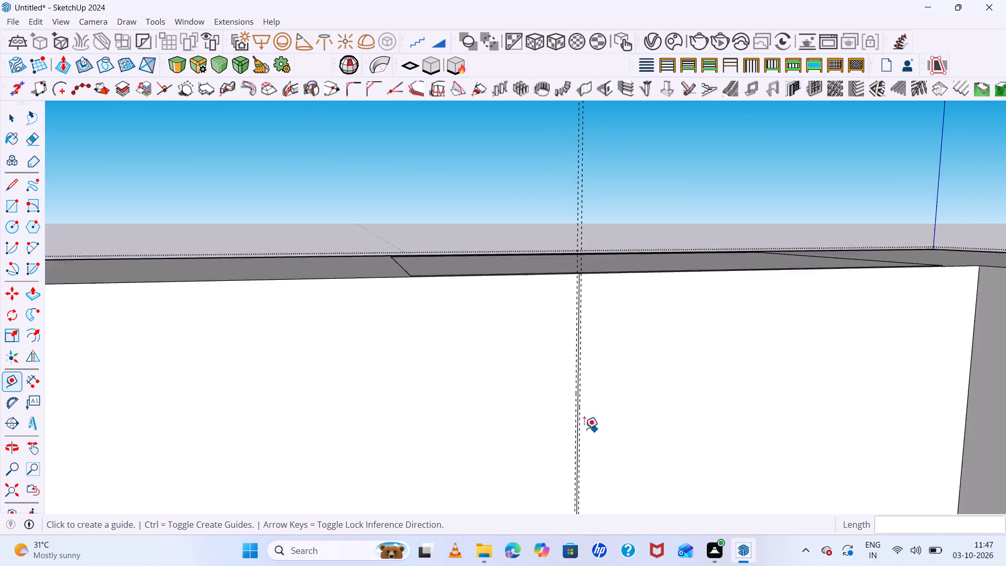
{"action": "scroll", "coordinate": [584, 429], "scroll_direction": "down", "scroll_amount": 11}
{"action": "scroll", "coordinate": [465, 318], "scroll_direction": "down", "scroll_amount": 12}
{"action": "middle_click_drag", "start_coordinate": [563, 395], "coordinate": [715, 452]}
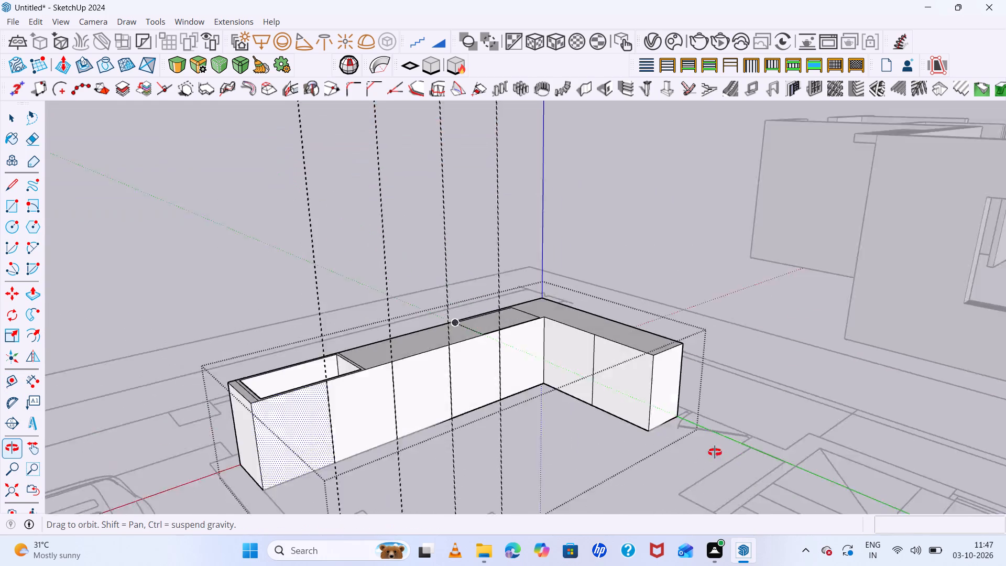
{"action": "middle_click_drag", "start_coordinate": [715, 452], "coordinate": [810, 470]}
{"action": "scroll", "coordinate": [589, 356], "scroll_direction": "up", "scroll_amount": 7}
{"action": "scroll", "coordinate": [633, 353], "scroll_direction": "up", "scroll_amount": 16}
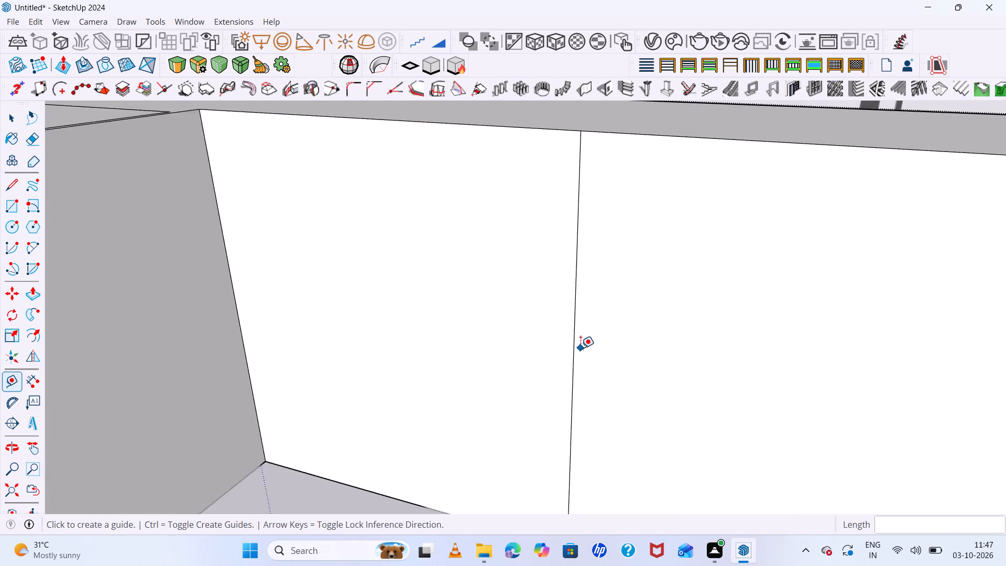
{"action": "scroll", "coordinate": [581, 348], "scroll_direction": "up", "scroll_amount": 4}
{"action": "left_click", "coordinate": [566, 330]}
{"action": "type", "text": "3mm"}
{"action": "key", "text": "Return"}
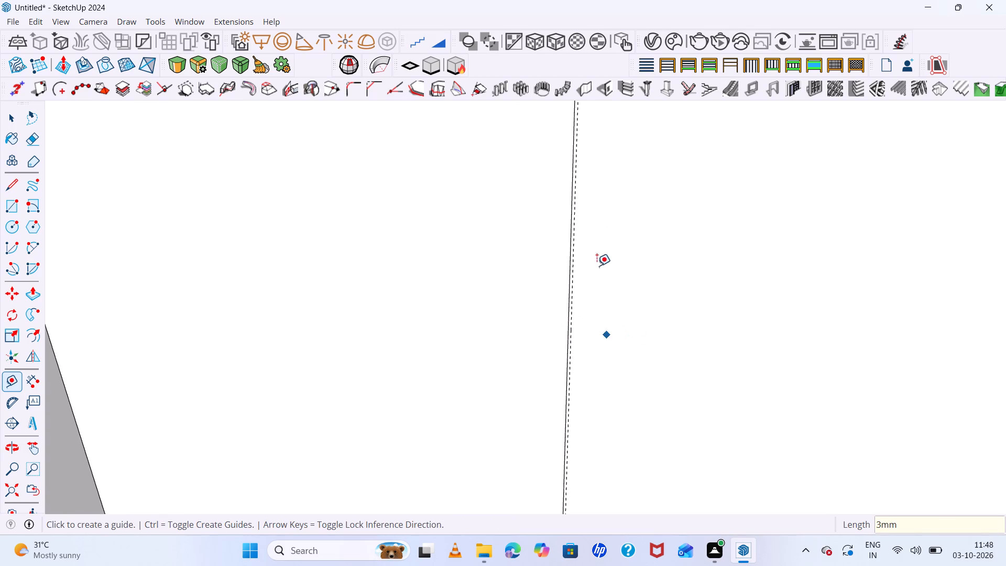
{"action": "scroll", "coordinate": [572, 231], "scroll_direction": "up", "scroll_amount": 19}
{"action": "left_click", "coordinate": [587, 211]}
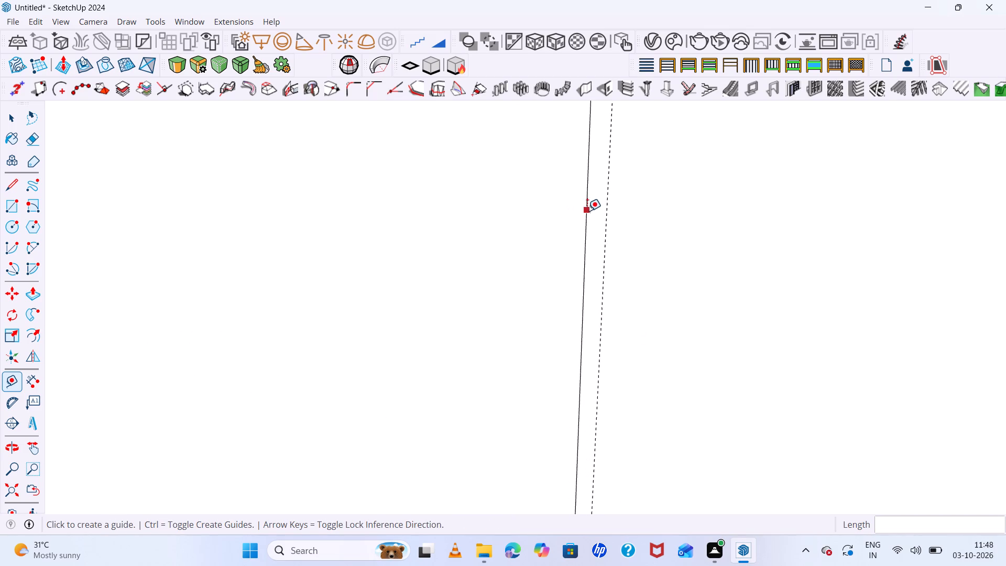
{"action": "type", "text": "3mm"}
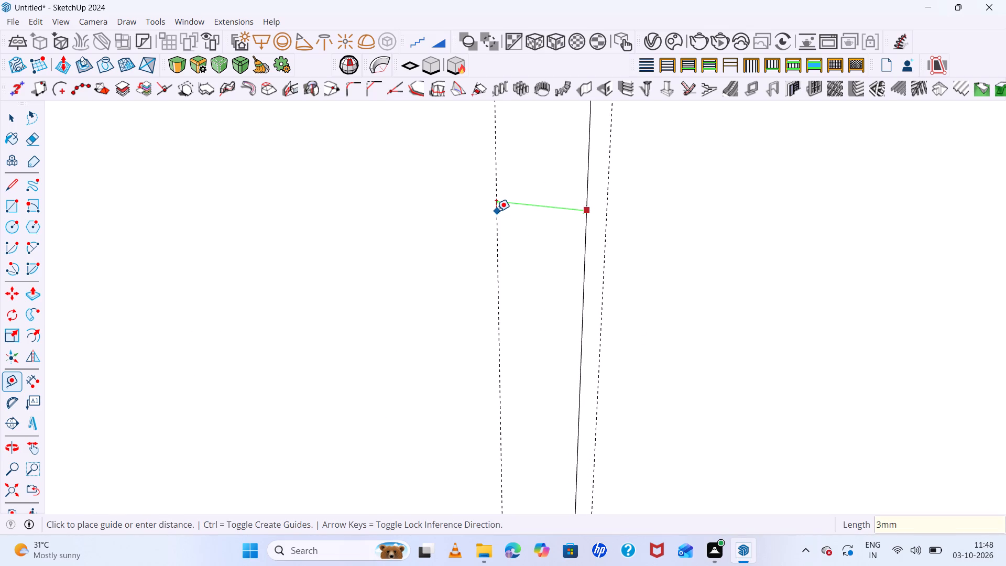
{"action": "key", "text": "Return"}
Draw a rectangle about 2' 4 11/16" by 3' on the long front face, from its outer top corner to the near guide at the first dividing edge.
{"action": "scroll", "coordinate": [514, 254], "scroll_direction": "down", "scroll_amount": 20}
{"action": "scroll", "coordinate": [514, 254], "scroll_direction": "down", "scroll_amount": 7}
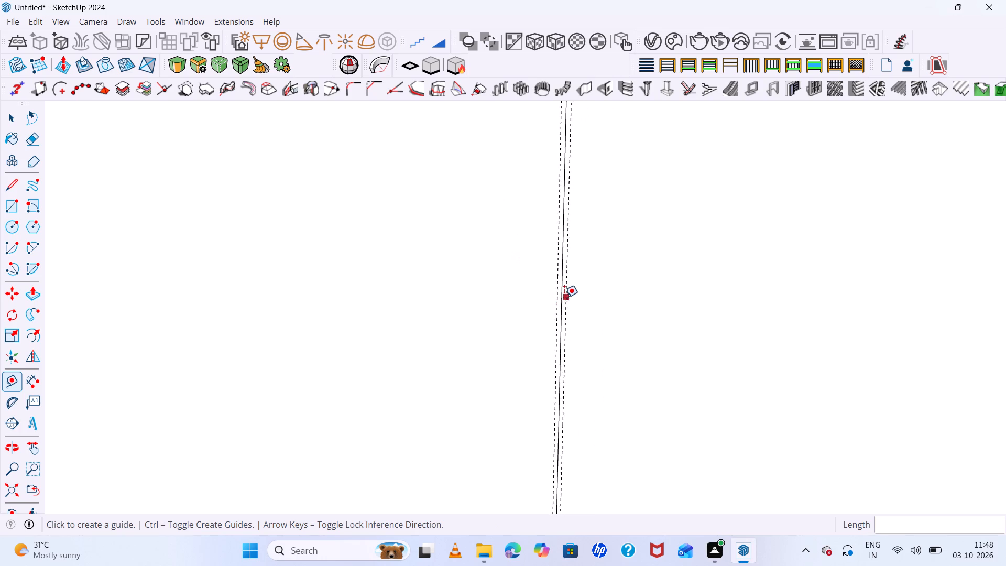
{"action": "scroll", "coordinate": [564, 297], "scroll_direction": "down", "scroll_amount": 14}
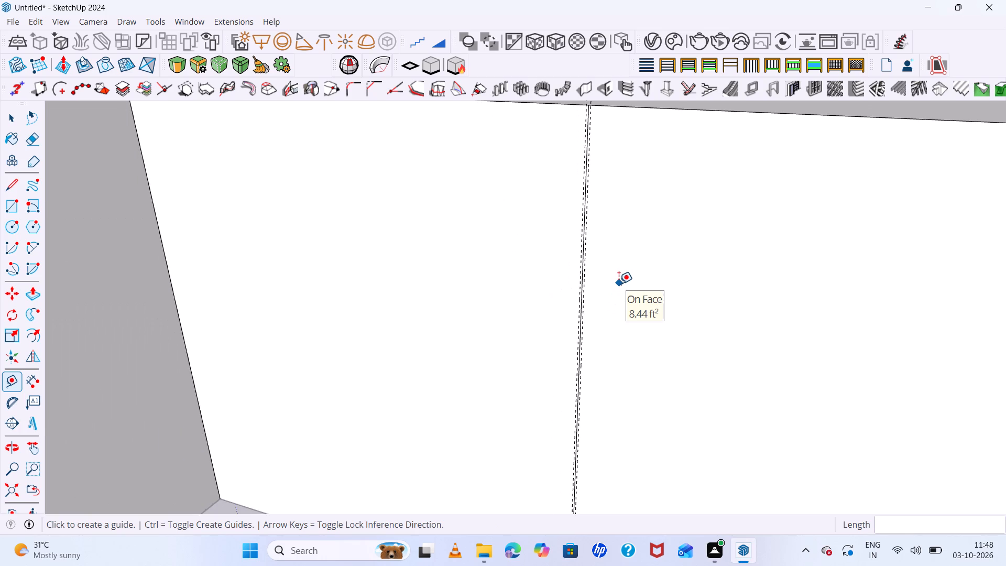
{"action": "scroll", "coordinate": [619, 293], "scroll_direction": "down", "scroll_amount": 7}
{"action": "scroll", "coordinate": [622, 305], "scroll_direction": "down", "scroll_amount": 15}
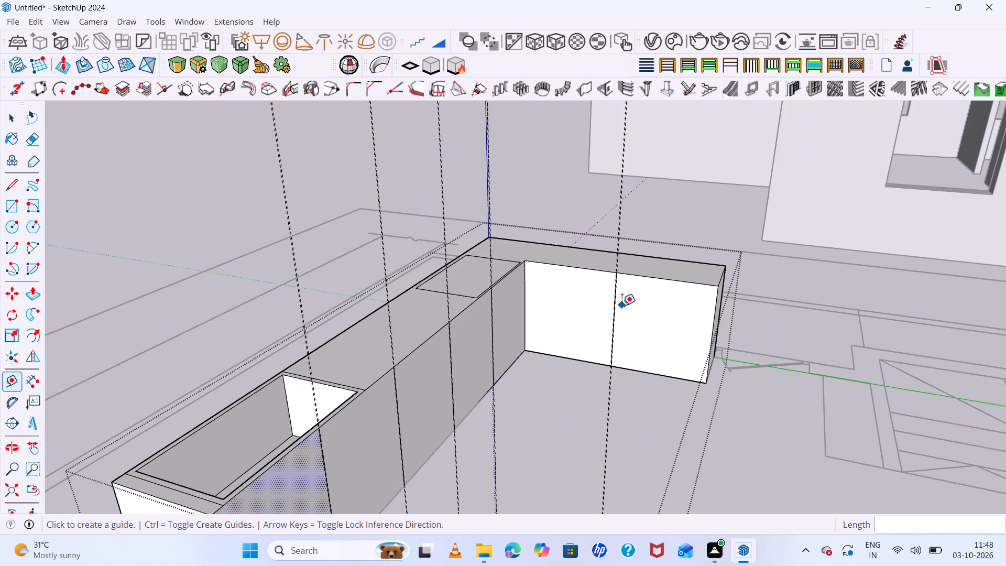
{"action": "scroll", "coordinate": [650, 333], "scroll_direction": "down", "scroll_amount": 8}
{"action": "middle_click_drag", "start_coordinate": [704, 362], "coordinate": [447, 336]}
{"action": "scroll", "coordinate": [340, 379], "scroll_direction": "up", "scroll_amount": 8}
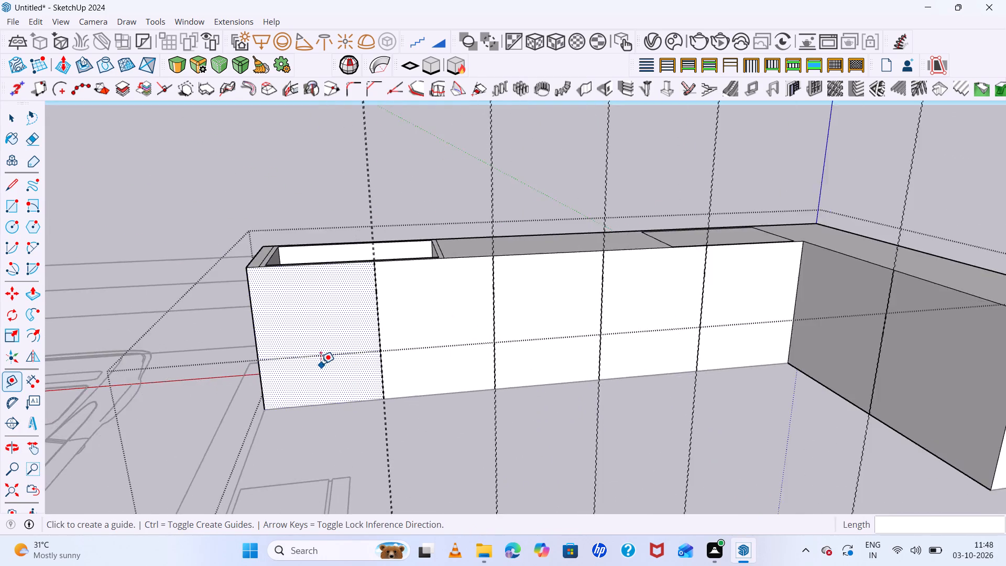
{"action": "scroll", "coordinate": [321, 364], "scroll_direction": "up", "scroll_amount": 8}
{"action": "middle_click_drag", "start_coordinate": [592, 465], "coordinate": [595, 415]}
{"action": "key", "text": "space"}
{"action": "scroll", "coordinate": [343, 375], "scroll_direction": "up", "scroll_amount": 7}
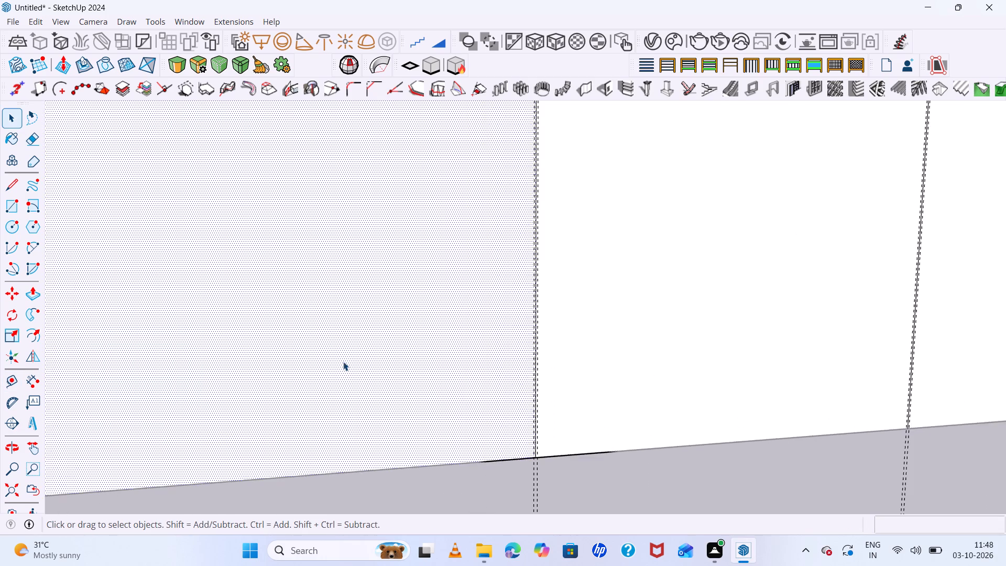
{"action": "scroll", "coordinate": [493, 381], "scroll_direction": "up", "scroll_amount": 7}
{"action": "scroll", "coordinate": [783, 393], "scroll_direction": "down", "scroll_amount": 16}
{"action": "middle_click_drag", "start_coordinate": [828, 443], "coordinate": [798, 444]}
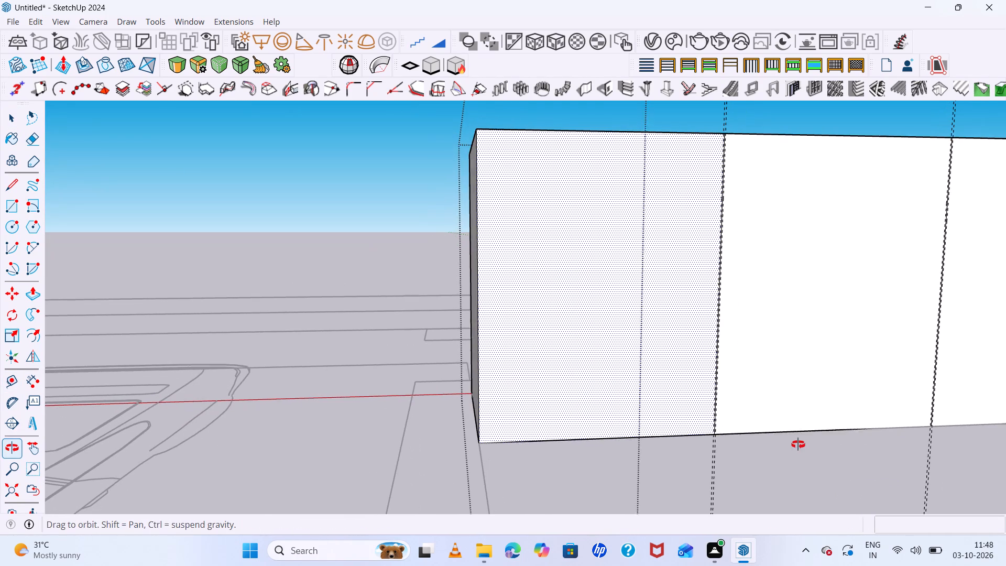
{"action": "middle_click_drag", "start_coordinate": [798, 444], "coordinate": [796, 445]}
{"action": "scroll", "coordinate": [475, 121], "scroll_direction": "up", "scroll_amount": 3}
{"action": "key", "text": "r"}
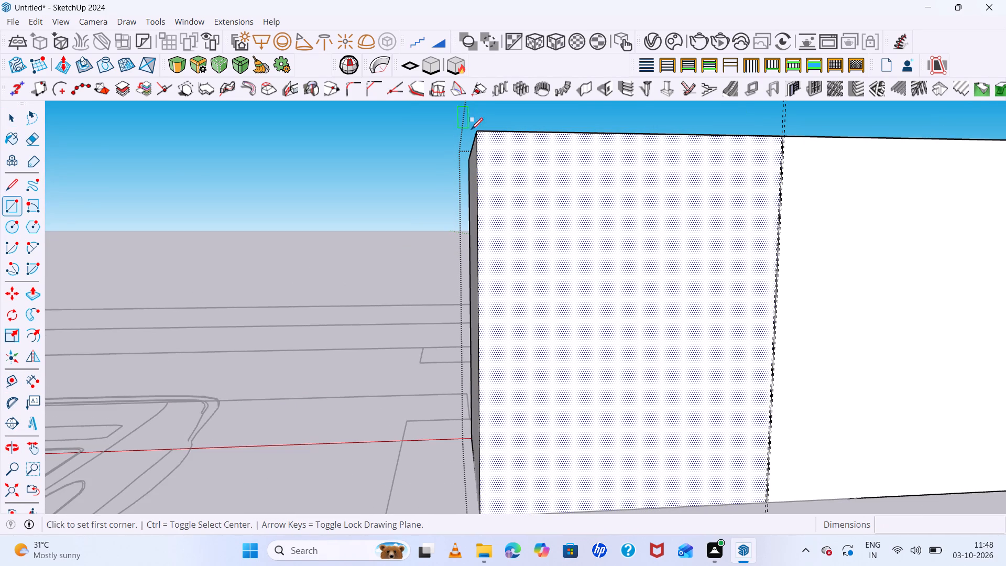
{"action": "left_click", "coordinate": [482, 133]}
{"action": "scroll", "coordinate": [792, 523], "scroll_direction": "up", "scroll_amount": 2}
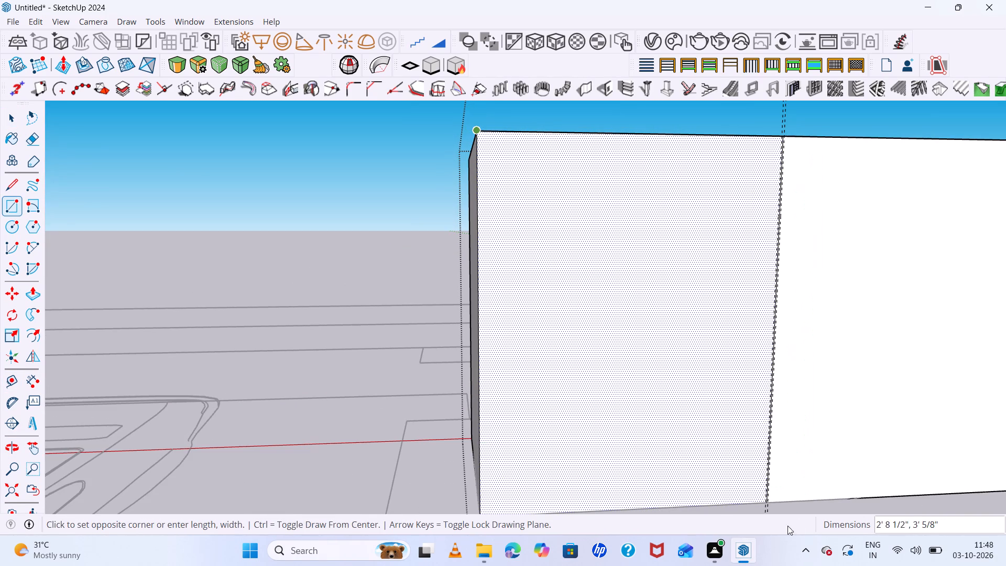
{"action": "scroll", "coordinate": [788, 526], "scroll_direction": "up", "scroll_amount": 19}
{"action": "scroll", "coordinate": [768, 484], "scroll_direction": "up", "scroll_amount": 1}
{"action": "middle_click_drag", "start_coordinate": [765, 483], "coordinate": [679, 313]}
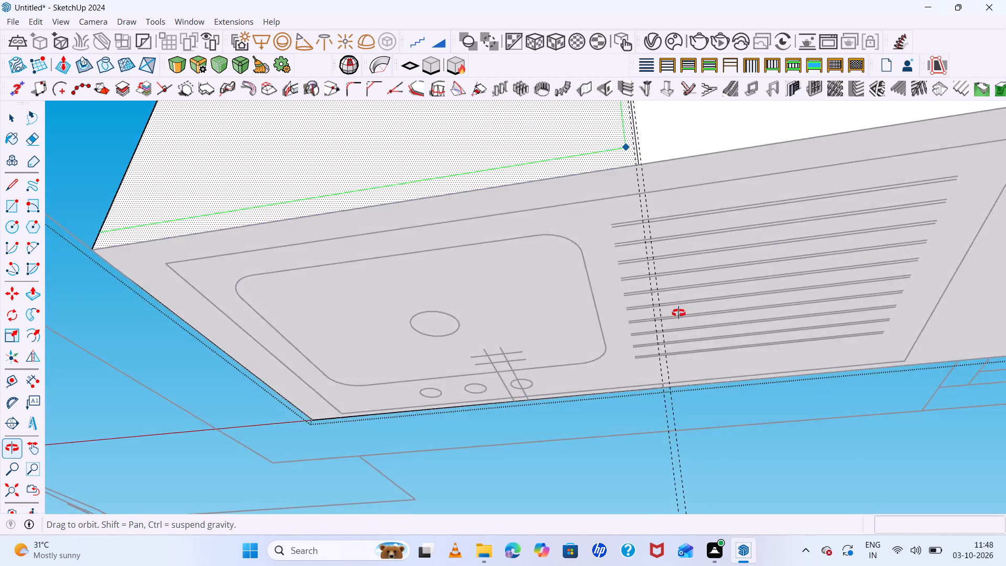
{"action": "middle_click_drag", "start_coordinate": [679, 313], "coordinate": [693, 360]}
{"action": "scroll", "coordinate": [681, 299], "scroll_direction": "up", "scroll_amount": 18}
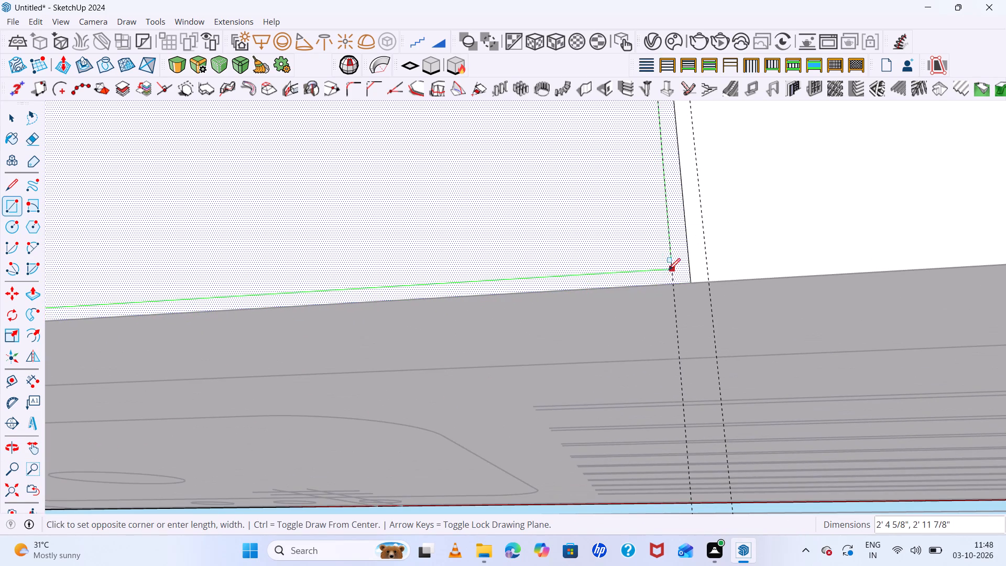
{"action": "left_click", "coordinate": [670, 282]}
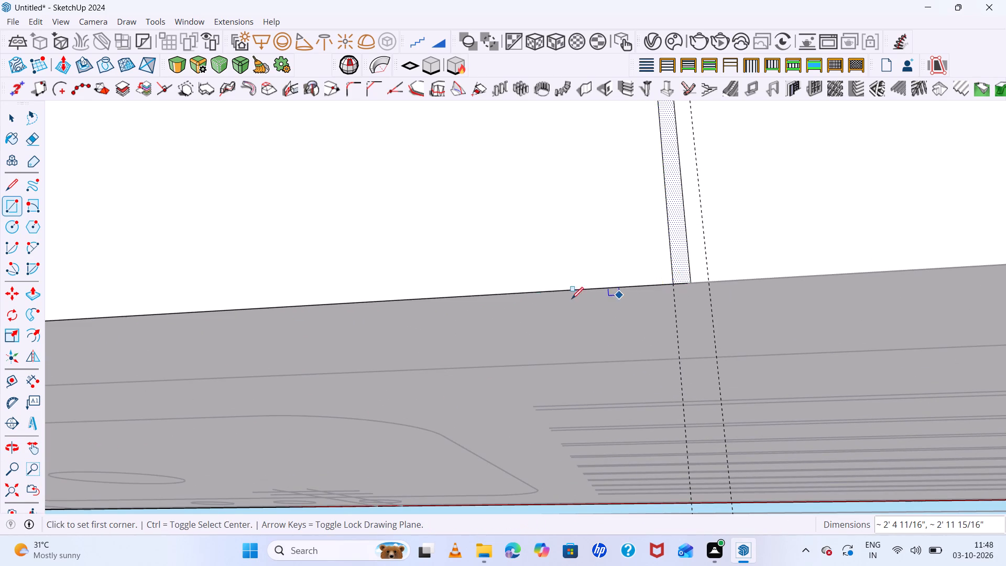
Draw a full-height rectangle about 2' 4 9/16" wide on the long front face, between the inner guides of the first and second dividing edges.
{"action": "scroll", "coordinate": [543, 303], "scroll_direction": "down", "scroll_amount": 20}
{"action": "scroll", "coordinate": [543, 303], "scroll_direction": "down", "scroll_amount": 11}
{"action": "scroll", "coordinate": [634, 394], "scroll_direction": "down", "scroll_amount": 11}
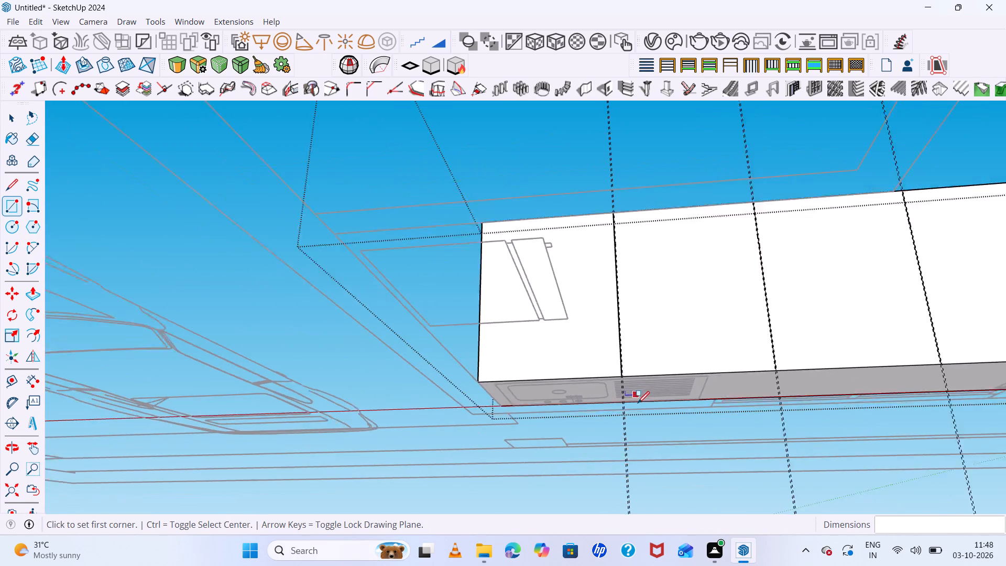
{"action": "scroll", "coordinate": [638, 403], "scroll_direction": "down", "scroll_amount": 3}
{"action": "scroll", "coordinate": [621, 258], "scroll_direction": "up", "scroll_amount": 20}
{"action": "scroll", "coordinate": [621, 258], "scroll_direction": "up", "scroll_amount": 16}
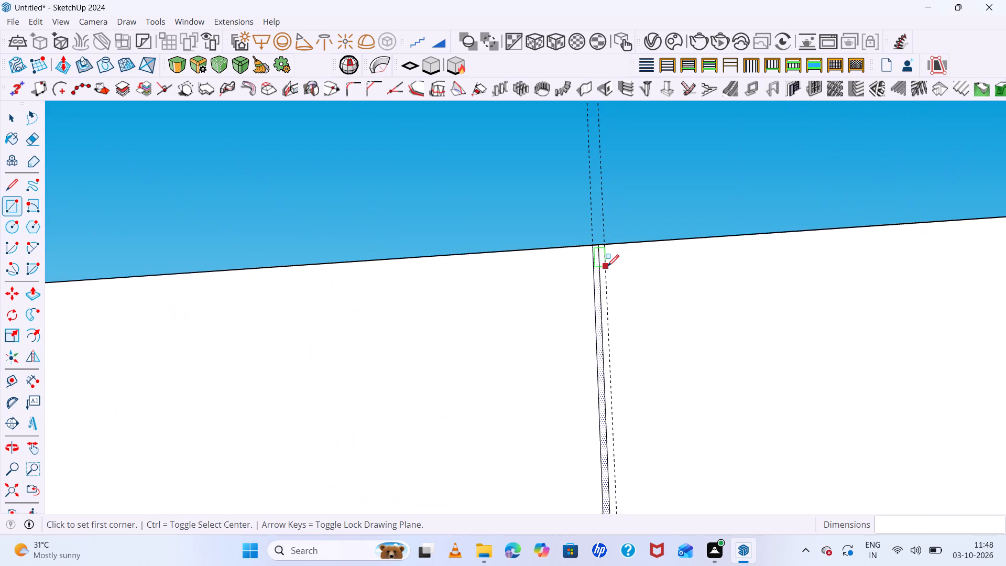
{"action": "scroll", "coordinate": [606, 262], "scroll_direction": "up", "scroll_amount": 15}
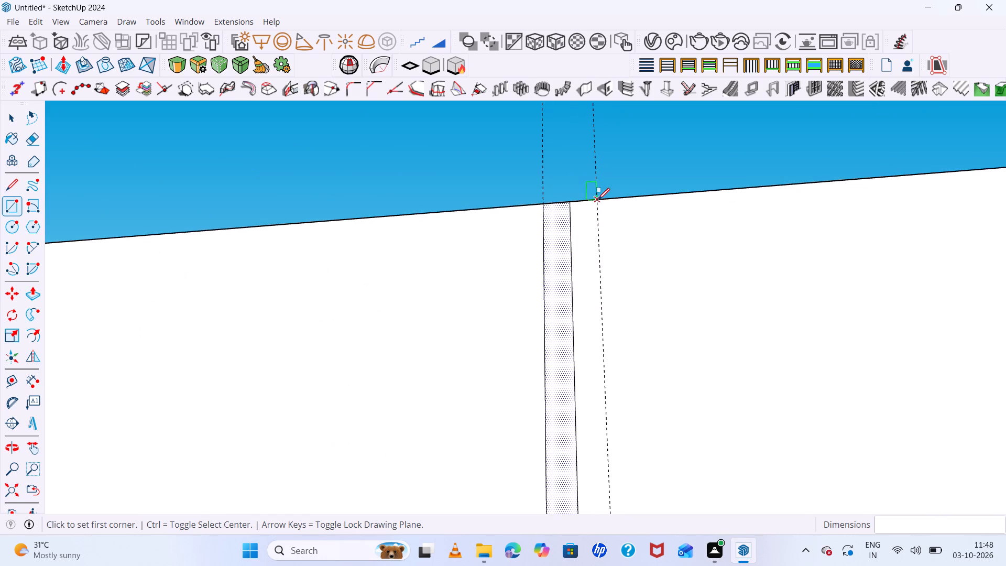
{"action": "left_click", "coordinate": [597, 202]}
{"action": "scroll", "coordinate": [722, 335], "scroll_direction": "down", "scroll_amount": 20}
{"action": "scroll", "coordinate": [722, 335], "scroll_direction": "down", "scroll_amount": 3}
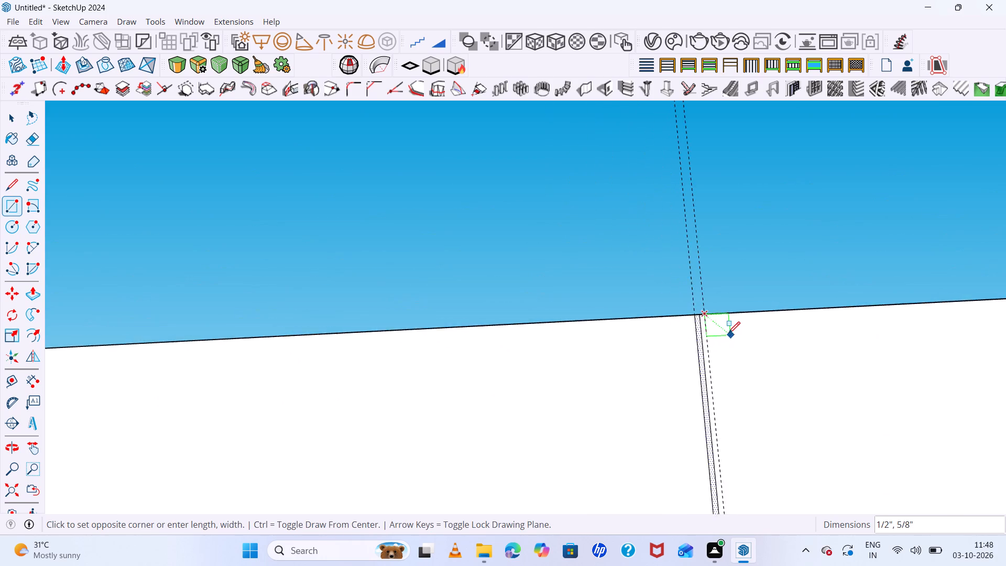
{"action": "scroll", "coordinate": [728, 333], "scroll_direction": "down", "scroll_amount": 20}
{"action": "scroll", "coordinate": [728, 333], "scroll_direction": "down", "scroll_amount": 12}
{"action": "scroll", "coordinate": [883, 477], "scroll_direction": "up", "scroll_amount": 7}
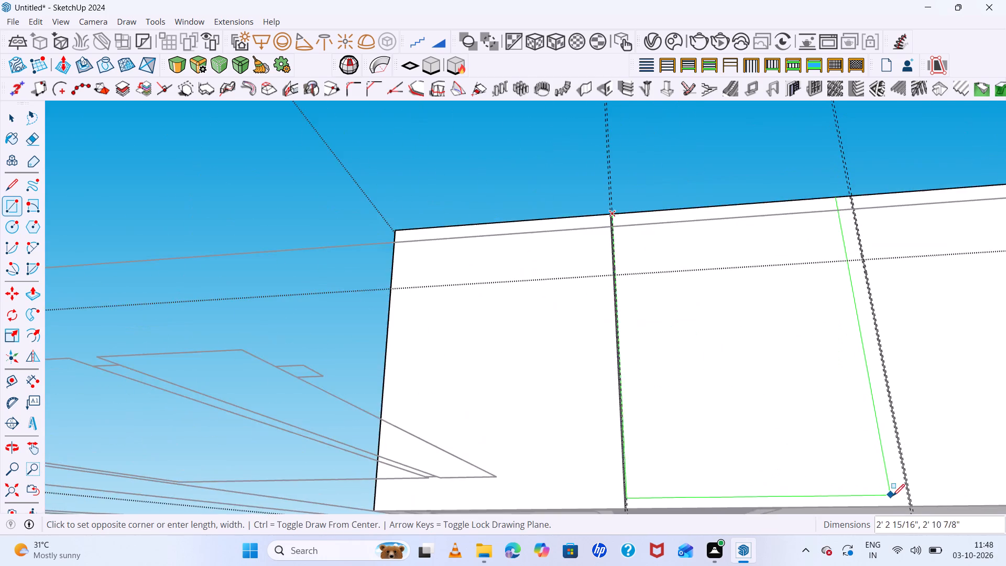
{"action": "scroll", "coordinate": [898, 498], "scroll_direction": "up", "scroll_amount": 7}
{"action": "scroll", "coordinate": [758, 274], "scroll_direction": "down", "scroll_amount": 12}
{"action": "scroll", "coordinate": [810, 334], "scroll_direction": "up", "scroll_amount": 18}
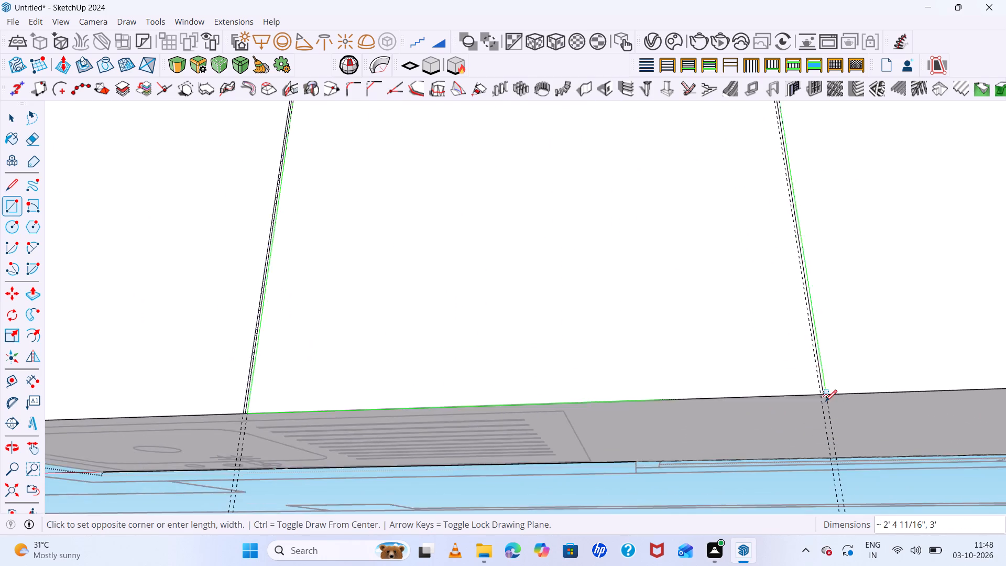
{"action": "scroll", "coordinate": [825, 401], "scroll_direction": "up", "scroll_amount": 17}
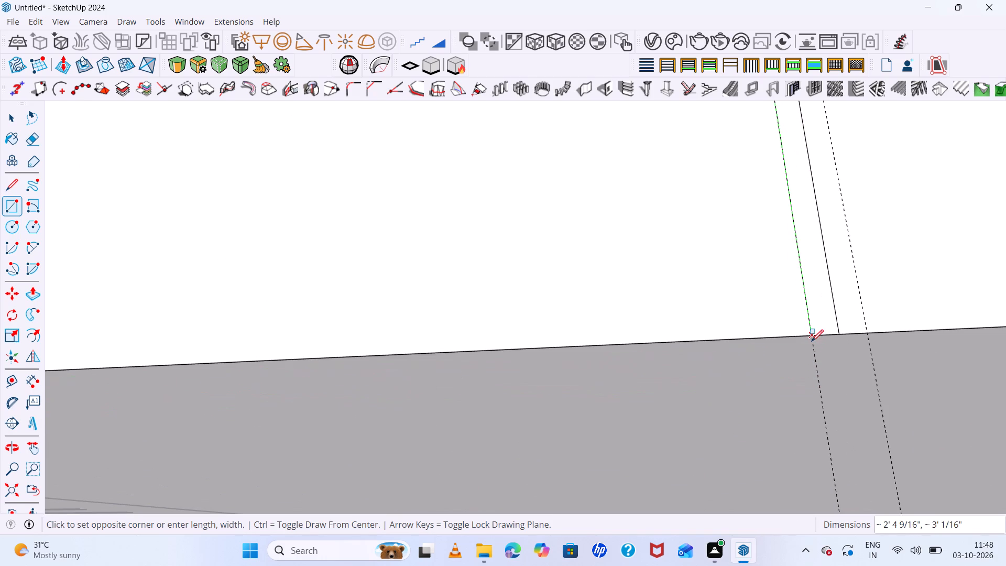
{"action": "left_click", "coordinate": [810, 333]}
Draw a full-height rectangle on the long front face's third bay, between the inner guides of the second and third dividing edges.
{"action": "scroll", "coordinate": [554, 310], "scroll_direction": "down", "scroll_amount": 5}
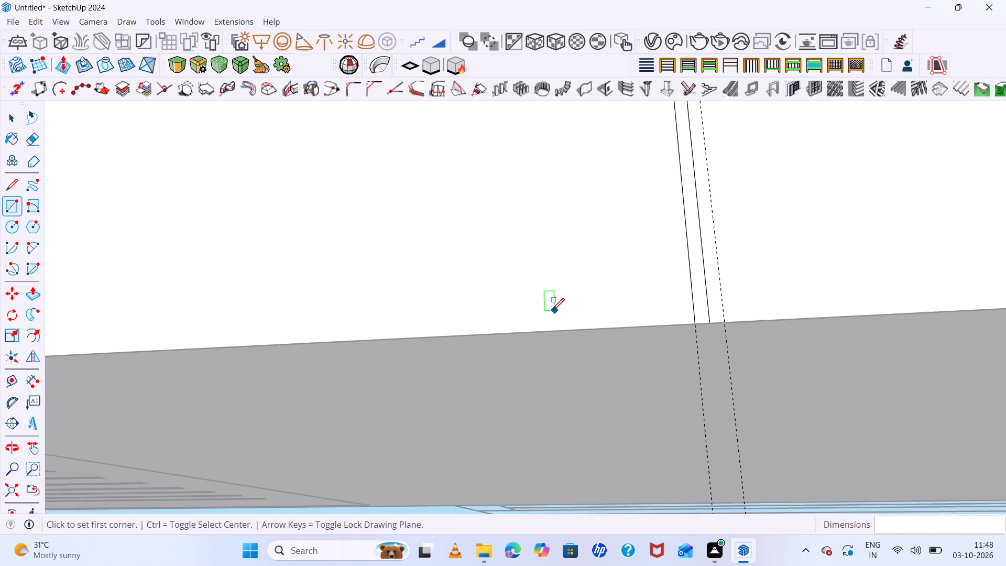
{"action": "scroll", "coordinate": [553, 310], "scroll_direction": "down", "scroll_amount": 20}
{"action": "scroll", "coordinate": [553, 310], "scroll_direction": "down", "scroll_amount": 15}
{"action": "scroll", "coordinate": [643, 369], "scroll_direction": "down", "scroll_amount": 1}
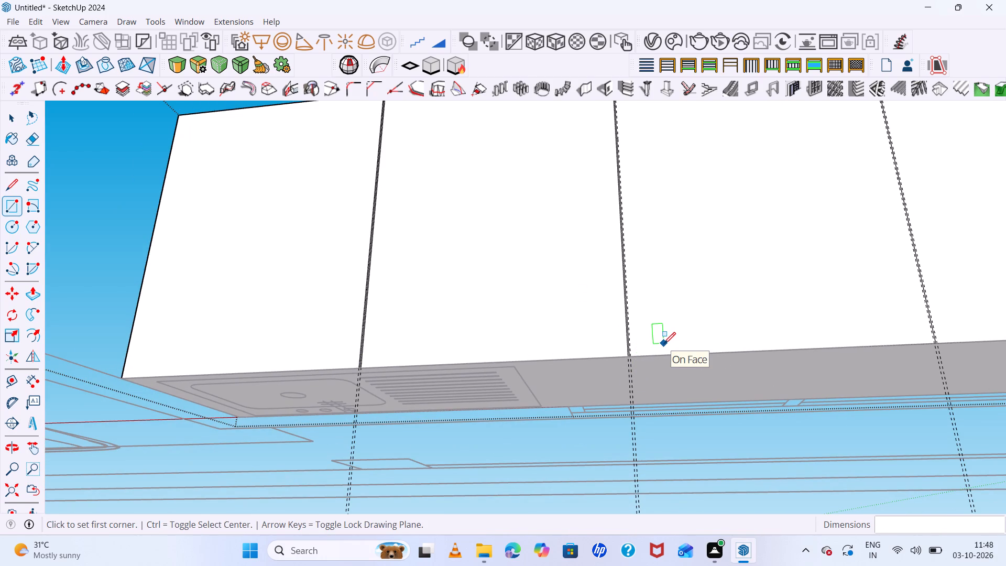
{"action": "scroll", "coordinate": [664, 344], "scroll_direction": "down", "scroll_amount": 2}
{"action": "scroll", "coordinate": [664, 344], "scroll_direction": "up", "scroll_amount": 1}
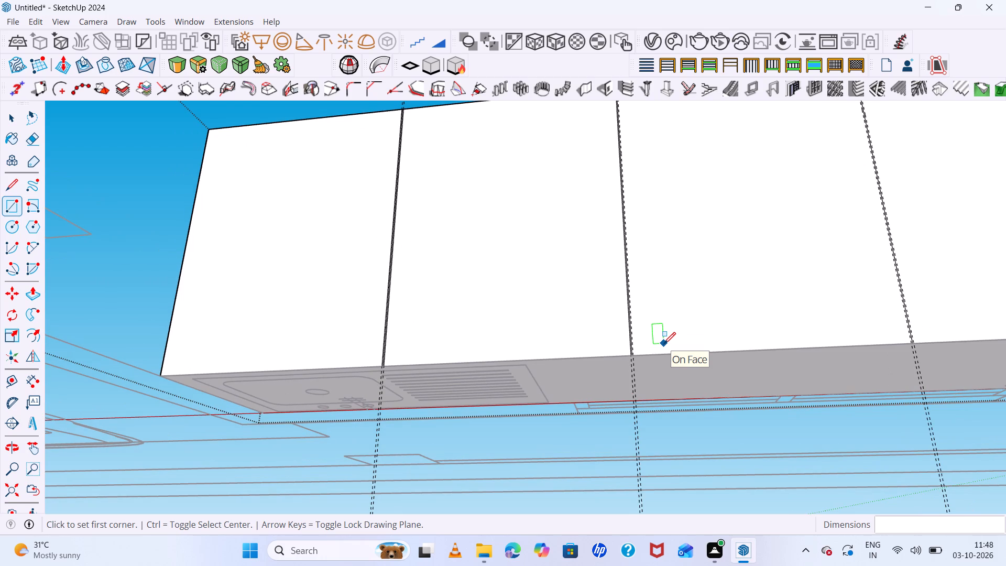
{"action": "scroll", "coordinate": [664, 344], "scroll_direction": "up", "scroll_amount": 7}
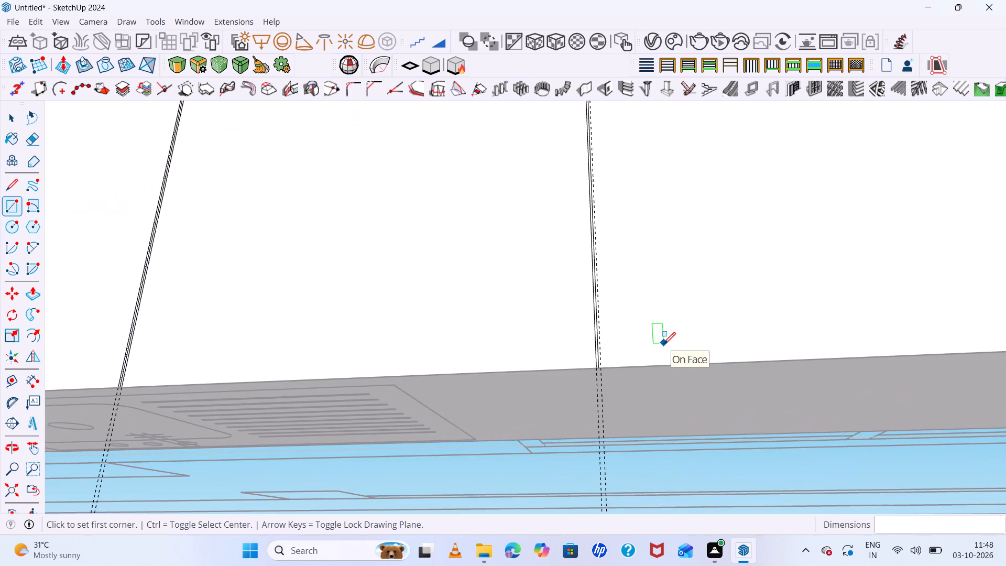
{"action": "scroll", "coordinate": [625, 363], "scroll_direction": "up", "scroll_amount": 7}
{"action": "scroll", "coordinate": [624, 361], "scroll_direction": "down", "scroll_amount": 16}
{"action": "scroll", "coordinate": [627, 361], "scroll_direction": "down", "scroll_amount": 11}
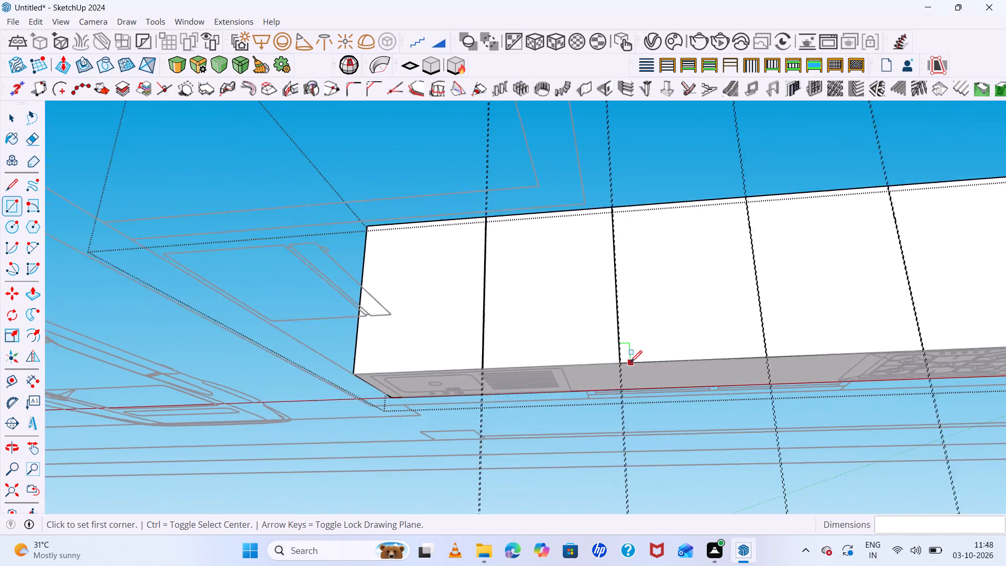
{"action": "scroll", "coordinate": [630, 362], "scroll_direction": "down", "scroll_amount": 1}
{"action": "scroll", "coordinate": [637, 170], "scroll_direction": "up", "scroll_amount": 20}
{"action": "scroll", "coordinate": [637, 170], "scroll_direction": "up", "scroll_amount": 13}
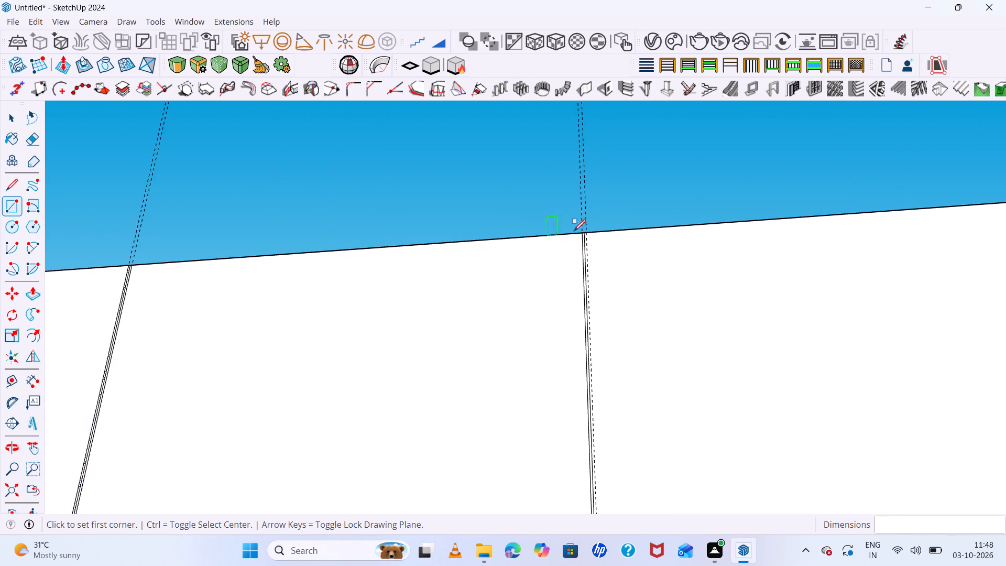
{"action": "scroll", "coordinate": [574, 231], "scroll_direction": "up", "scroll_amount": 10}
{"action": "scroll", "coordinate": [674, 253], "scroll_direction": "up", "scroll_amount": 8}
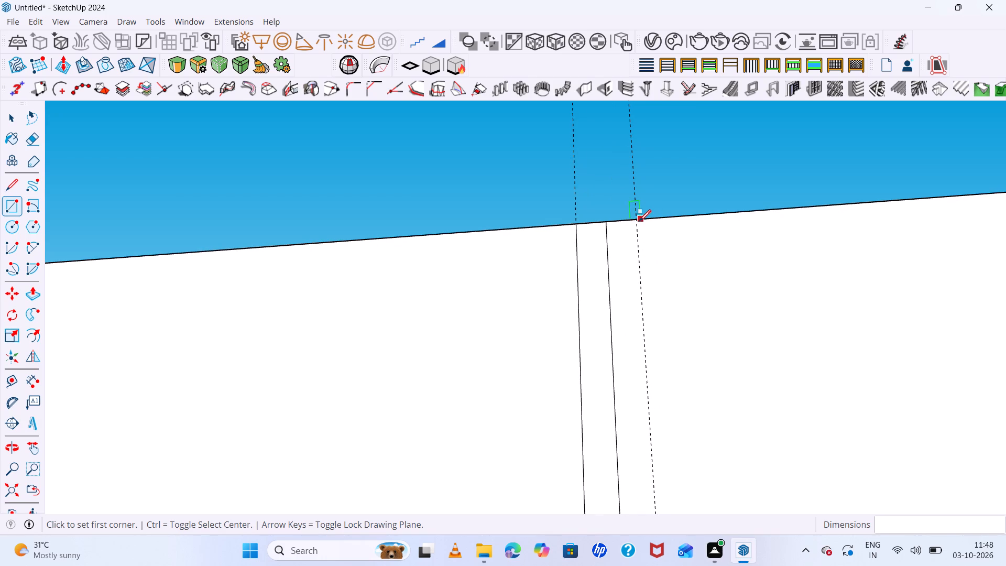
{"action": "left_click_drag", "start_coordinate": [637, 218], "coordinate": [648, 234]}
{"action": "scroll", "coordinate": [748, 313], "scroll_direction": "down", "scroll_amount": 13}
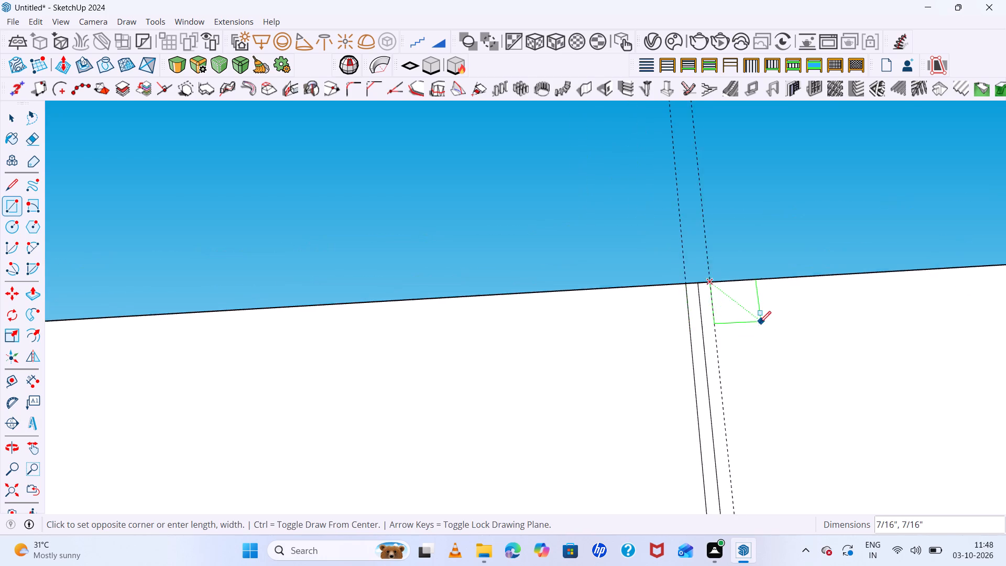
{"action": "scroll", "coordinate": [759, 323], "scroll_direction": "down", "scroll_amount": 20}
{"action": "scroll", "coordinate": [759, 323], "scroll_direction": "down", "scroll_amount": 15}
{"action": "scroll", "coordinate": [666, 251], "scroll_direction": "down", "scroll_amount": 7}
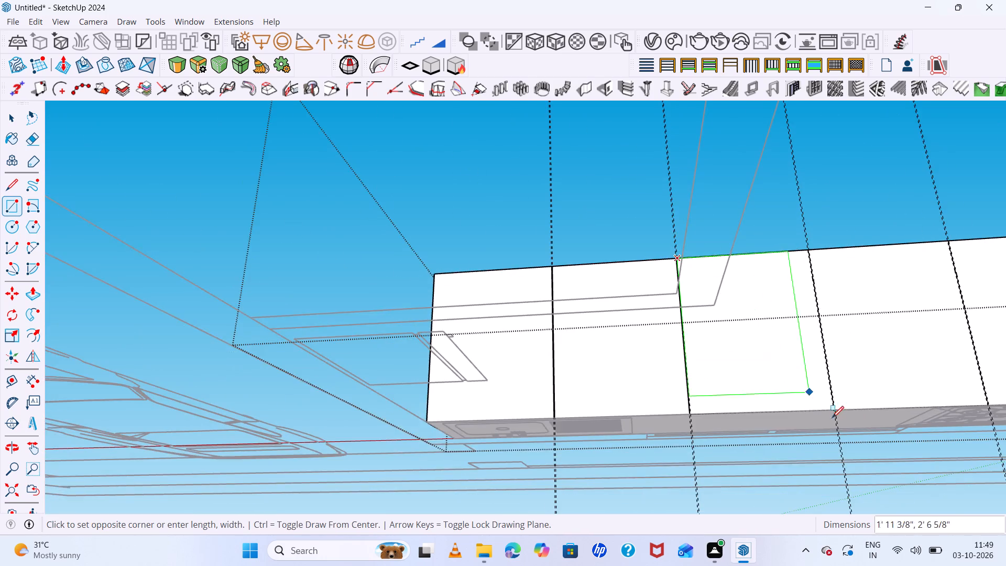
{"action": "scroll", "coordinate": [832, 418], "scroll_direction": "up", "scroll_amount": 20}
{"action": "scroll", "coordinate": [832, 418], "scroll_direction": "up", "scroll_amount": 17}
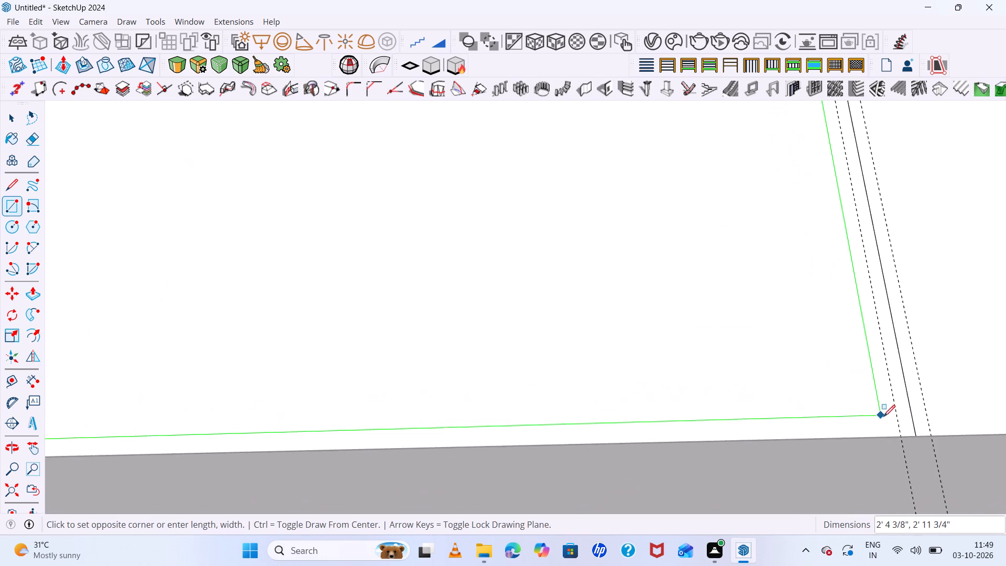
{"action": "scroll", "coordinate": [888, 419], "scroll_direction": "up", "scroll_amount": 8}
{"action": "left_click", "coordinate": [911, 449]}
Draw a rectangle about 2' 4 9/16" by 3' on the long front face's fourth bay, between the inner guides of the third and fourth dividing edges.
{"action": "scroll", "coordinate": [654, 329], "scroll_direction": "down", "scroll_amount": 12}
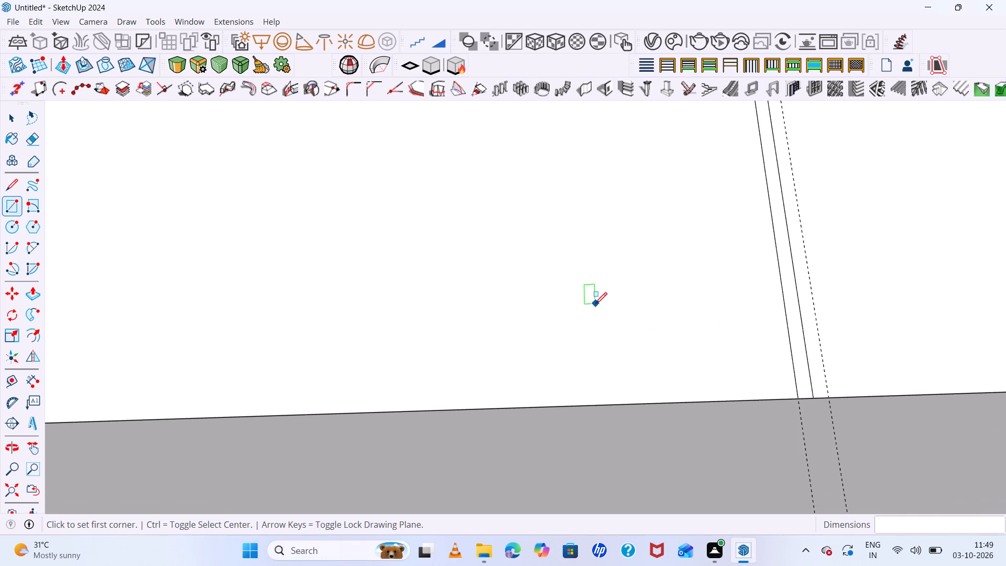
{"action": "scroll", "coordinate": [595, 304], "scroll_direction": "down", "scroll_amount": 18}
{"action": "scroll", "coordinate": [636, 314], "scroll_direction": "down", "scroll_amount": 7}
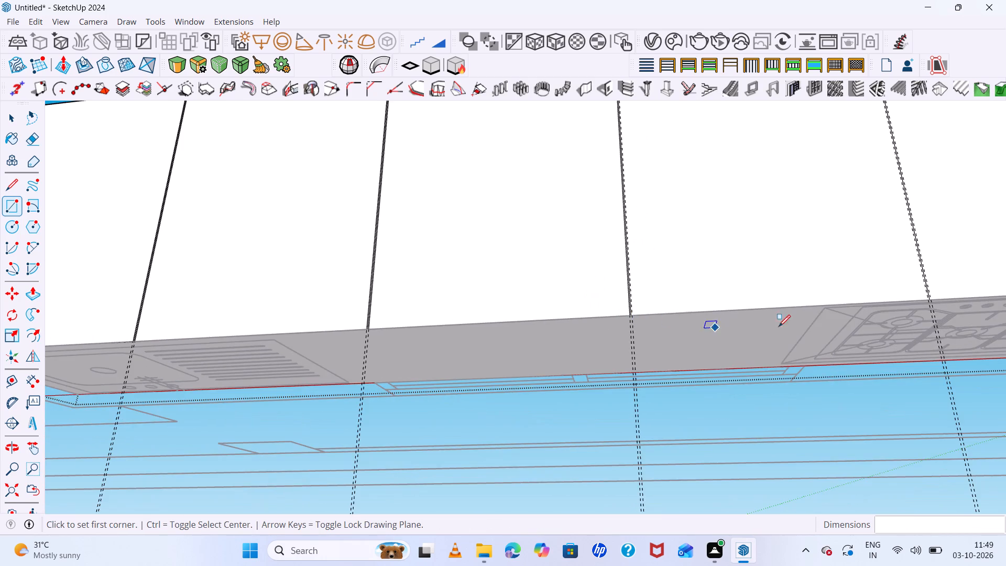
{"action": "scroll", "coordinate": [840, 286], "scroll_direction": "down", "scroll_amount": 15}
{"action": "scroll", "coordinate": [900, 221], "scroll_direction": "up", "scroll_amount": 14}
{"action": "scroll", "coordinate": [605, 172], "scroll_direction": "up", "scroll_amount": 14}
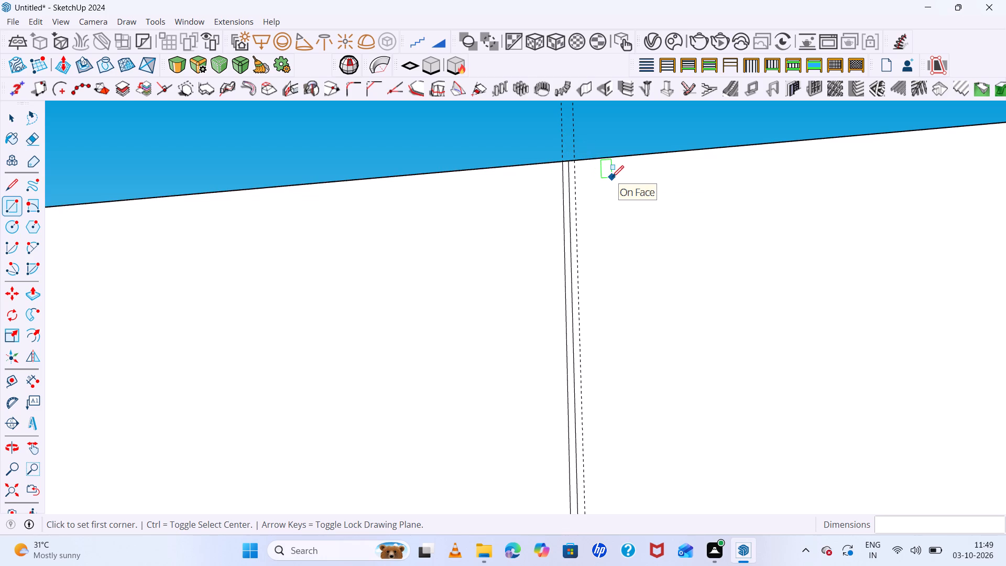
{"action": "scroll", "coordinate": [611, 161], "scroll_direction": "up", "scroll_amount": 4}
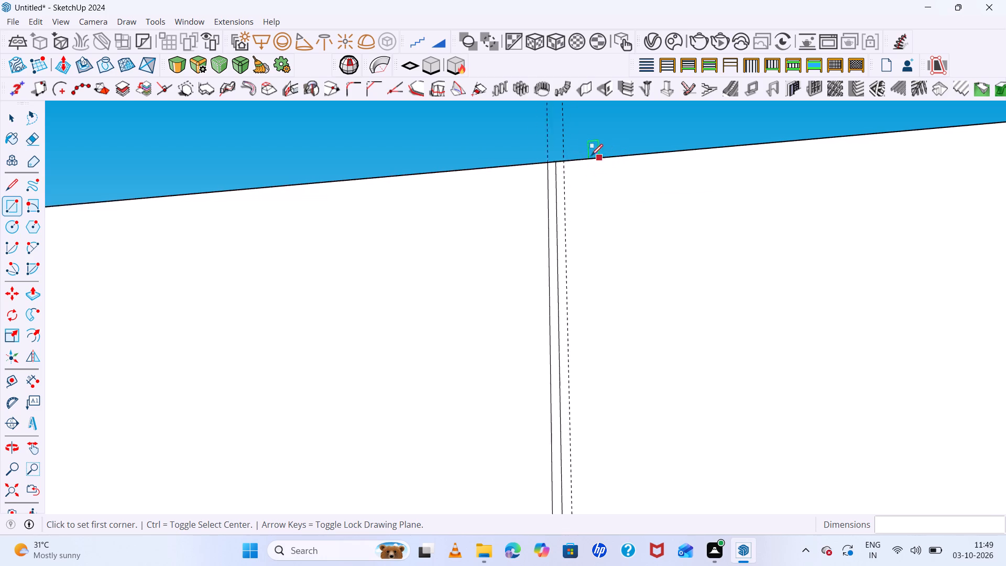
{"action": "scroll", "coordinate": [591, 156], "scroll_direction": "up", "scroll_amount": 2}
{"action": "left_click", "coordinate": [530, 169]}
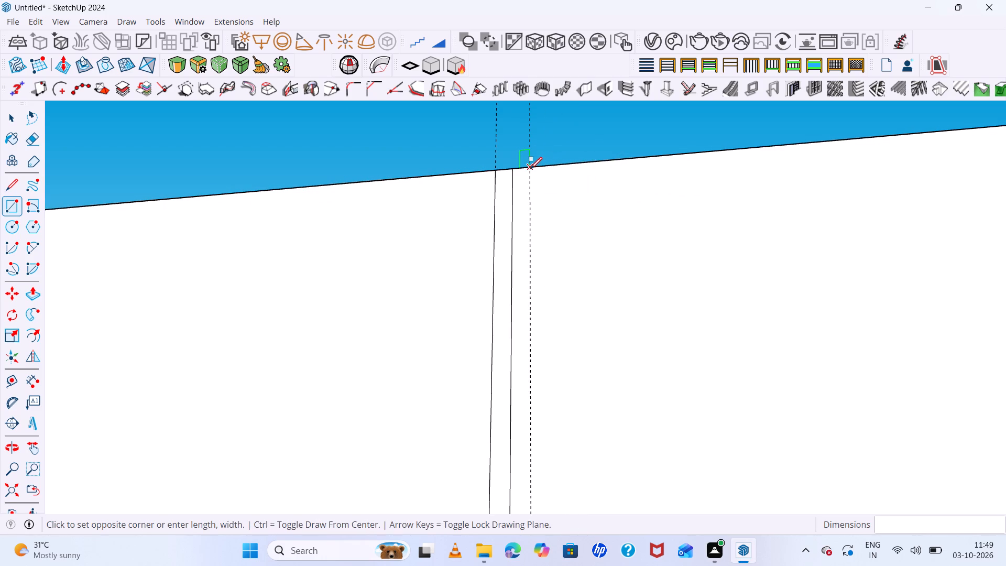
{"action": "scroll", "coordinate": [685, 248], "scroll_direction": "down", "scroll_amount": 20}
{"action": "scroll", "coordinate": [685, 248], "scroll_direction": "down", "scroll_amount": 20}
{"action": "scroll", "coordinate": [685, 248], "scroll_direction": "down", "scroll_amount": 2}
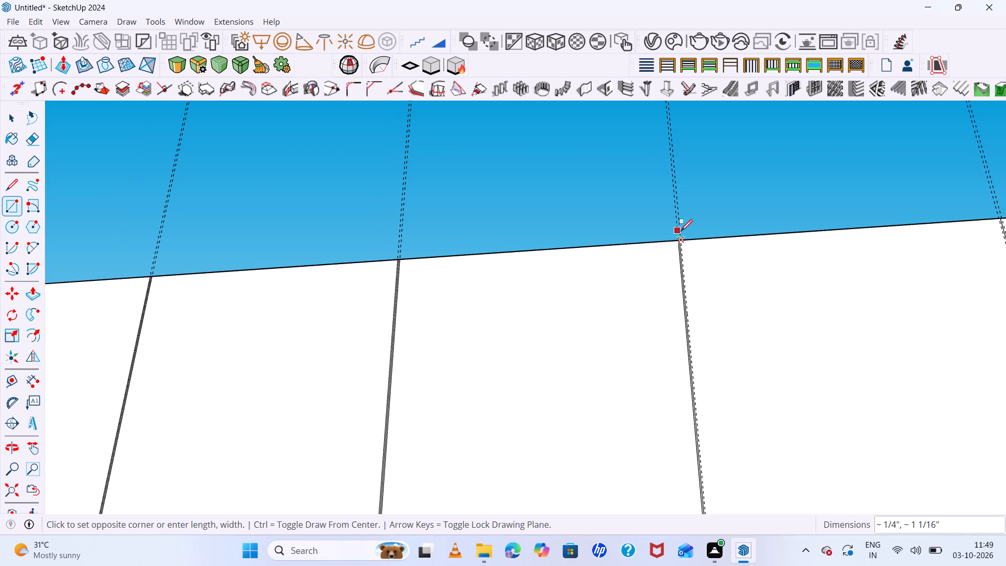
{"action": "scroll", "coordinate": [681, 231], "scroll_direction": "down", "scroll_amount": 11}
{"action": "scroll", "coordinate": [862, 405], "scroll_direction": "up", "scroll_amount": 20}
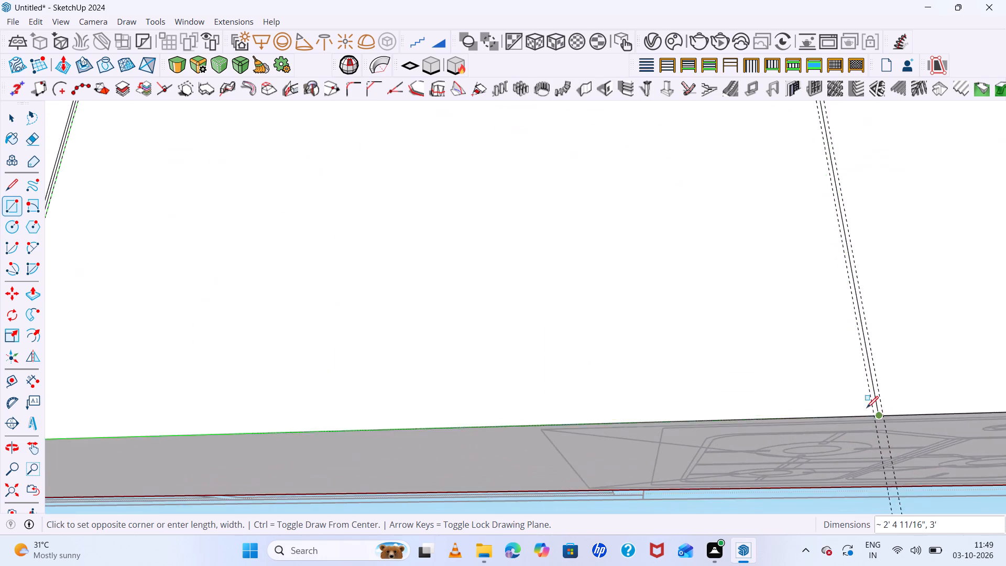
{"action": "scroll", "coordinate": [867, 408], "scroll_direction": "up", "scroll_amount": 14}
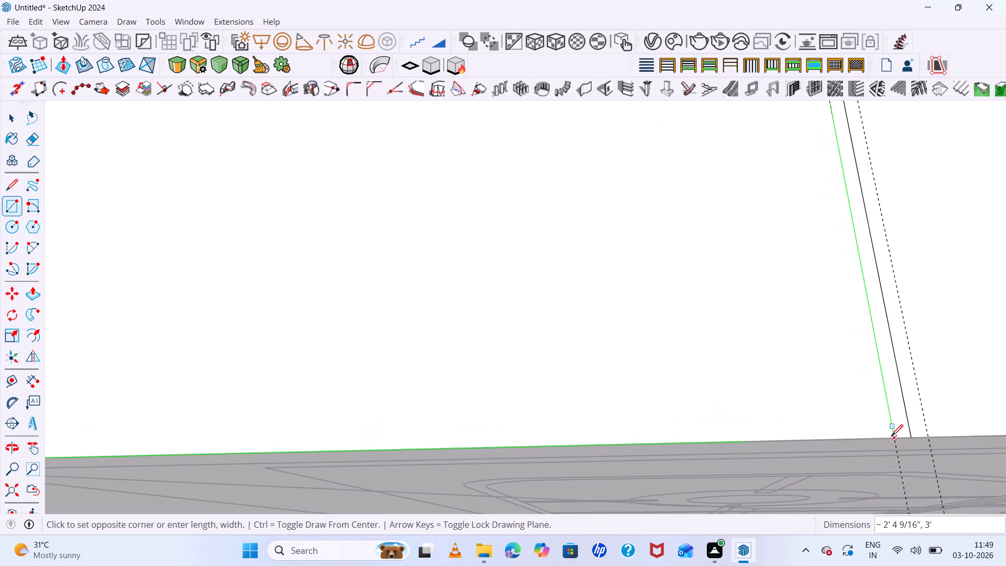
{"action": "left_click", "coordinate": [891, 436]}
Draw a full-height rectangle about 2' 4 11/16" wide on the long front face's last bay, from the fourth divider's near guide to the inner corner.
{"action": "scroll", "coordinate": [687, 357], "scroll_direction": "down", "scroll_amount": 20}
{"action": "scroll", "coordinate": [687, 357], "scroll_direction": "down", "scroll_amount": 17}
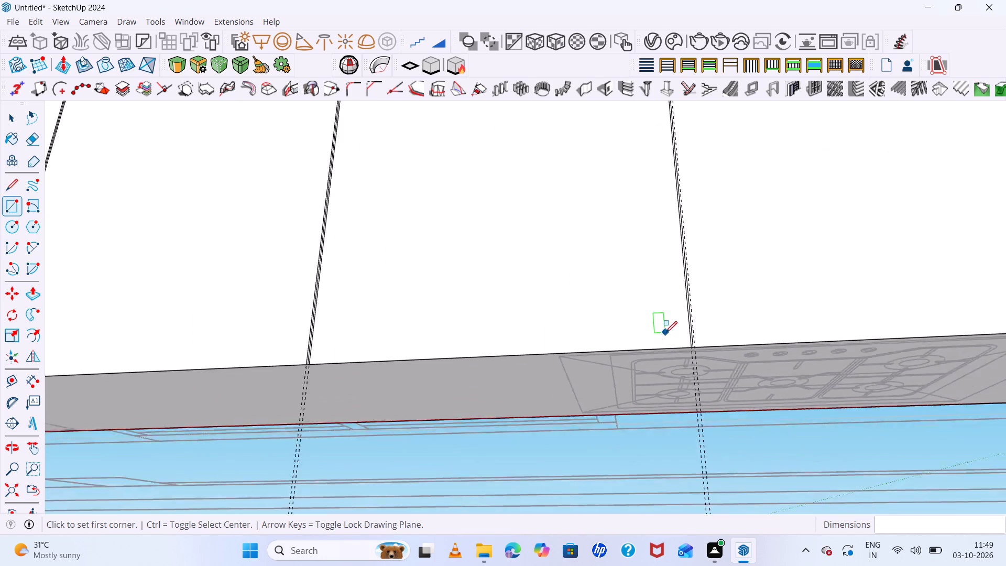
{"action": "scroll", "coordinate": [665, 333], "scroll_direction": "down", "scroll_amount": 10}
{"action": "scroll", "coordinate": [828, 223], "scroll_direction": "up", "scroll_amount": 20}
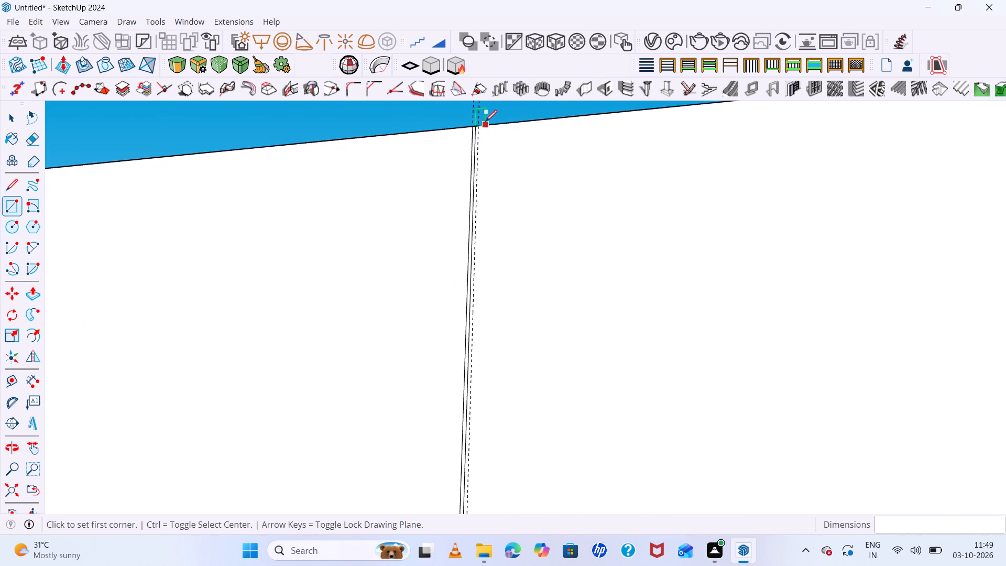
{"action": "scroll", "coordinate": [485, 122], "scroll_direction": "up", "scroll_amount": 5}
{"action": "left_click", "coordinate": [469, 138]}
{"action": "scroll", "coordinate": [677, 278], "scroll_direction": "down", "scroll_amount": 20}
{"action": "scroll", "coordinate": [677, 278], "scroll_direction": "down", "scroll_amount": 17}
{"action": "scroll", "coordinate": [719, 276], "scroll_direction": "down", "scroll_amount": 7}
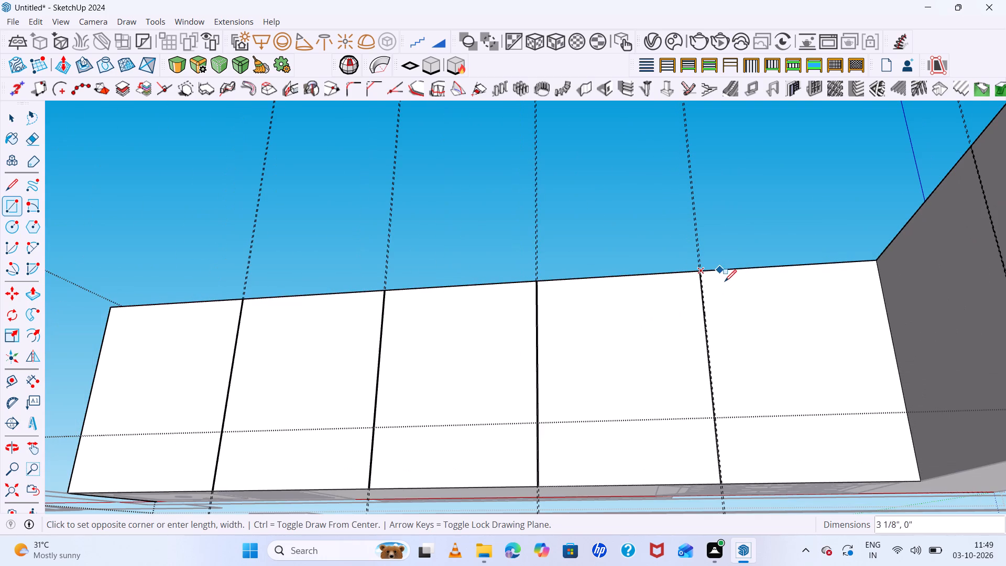
{"action": "scroll", "coordinate": [906, 479], "scroll_direction": "up", "scroll_amount": 14}
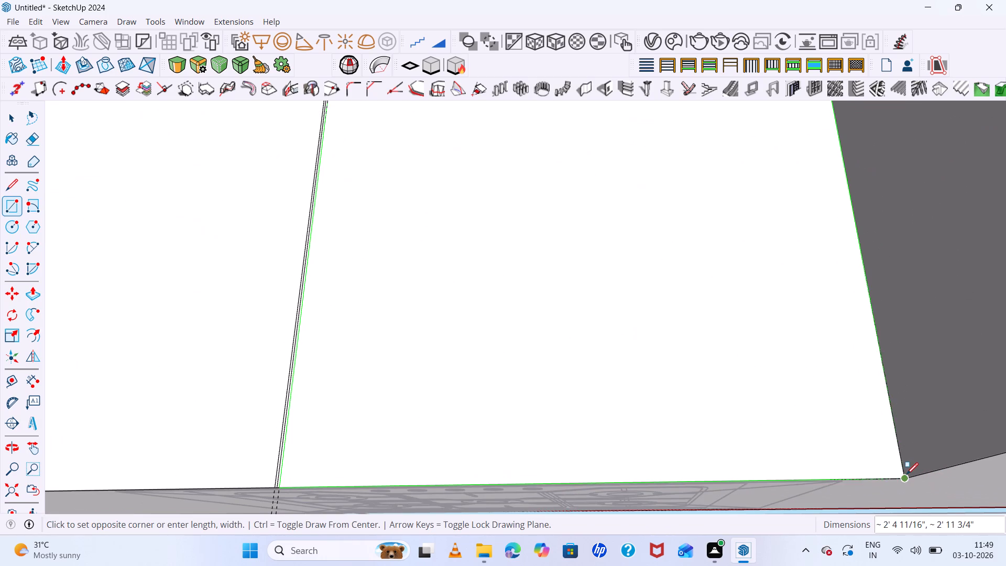
{"action": "left_click", "coordinate": [906, 477]}
Draw a rectangle about 2' 9 5/8" by 3' on the short front face, from the counter's inner corner to the near guide at the dividing edge.
{"action": "scroll", "coordinate": [617, 369], "scroll_direction": "down", "scroll_amount": 20}
{"action": "scroll", "coordinate": [617, 369], "scroll_direction": "down", "scroll_amount": 8}
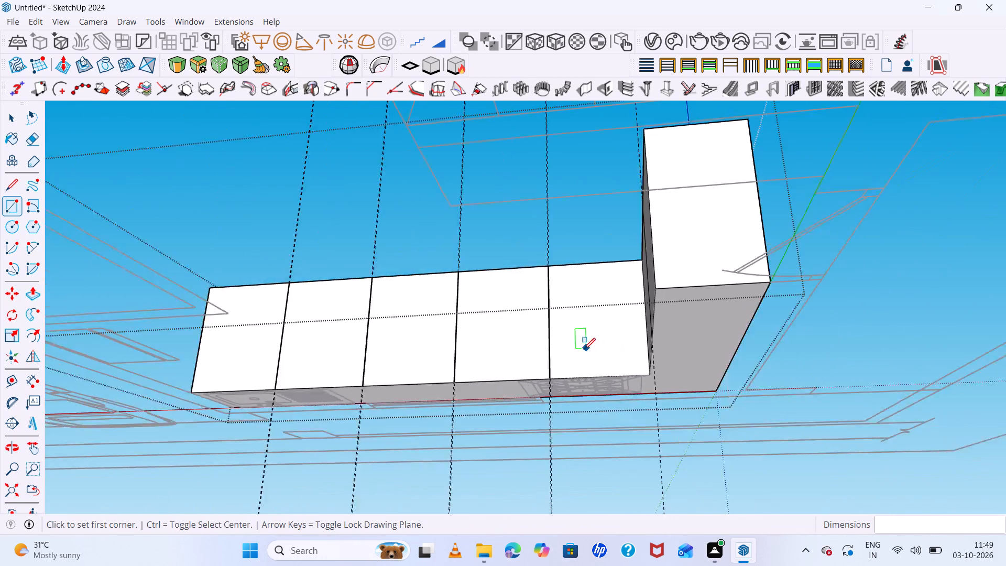
{"action": "scroll", "coordinate": [584, 350], "scroll_direction": "down", "scroll_amount": 1}
{"action": "middle_click_drag", "start_coordinate": [599, 383], "coordinate": [941, 489]}
{"action": "scroll", "coordinate": [492, 228], "scroll_direction": "up", "scroll_amount": 13}
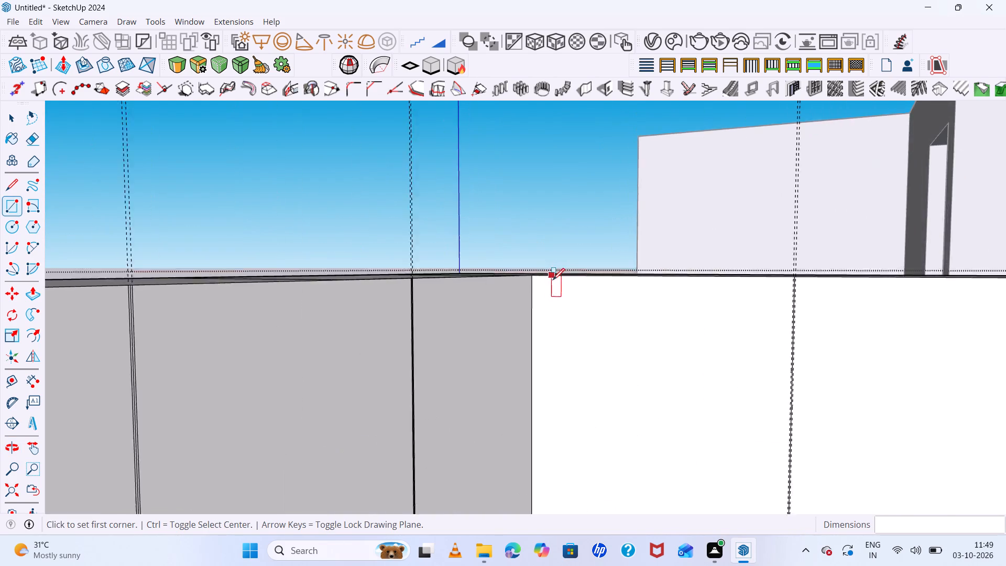
{"action": "scroll", "coordinate": [553, 280], "scroll_direction": "up", "scroll_amount": 8}
{"action": "left_click", "coordinate": [513, 269]}
{"action": "scroll", "coordinate": [741, 339], "scroll_direction": "down", "scroll_amount": 12}
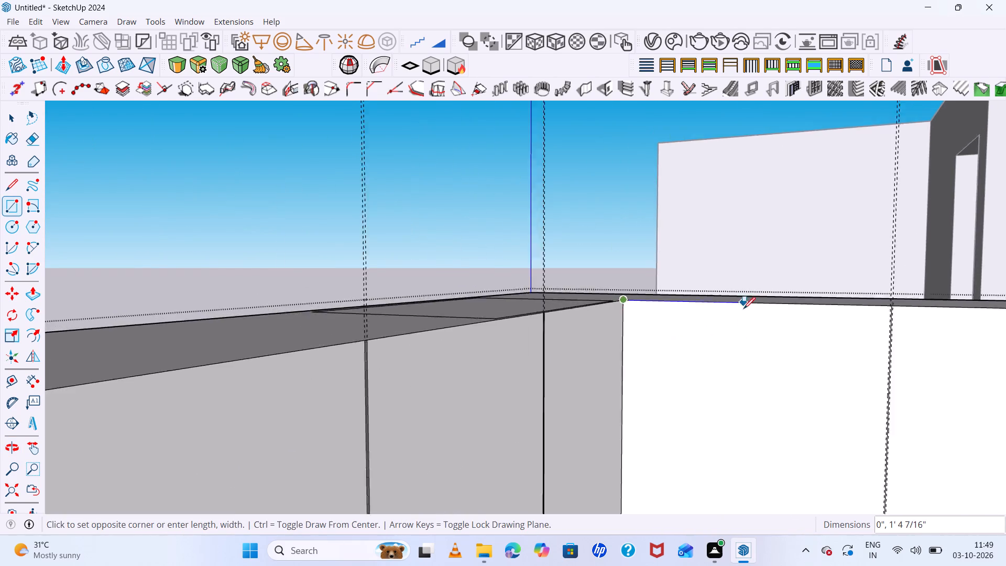
{"action": "scroll", "coordinate": [743, 309], "scroll_direction": "down", "scroll_amount": 12}
{"action": "scroll", "coordinate": [773, 372], "scroll_direction": "up", "scroll_amount": 20}
{"action": "scroll", "coordinate": [773, 372], "scroll_direction": "up", "scroll_amount": 6}
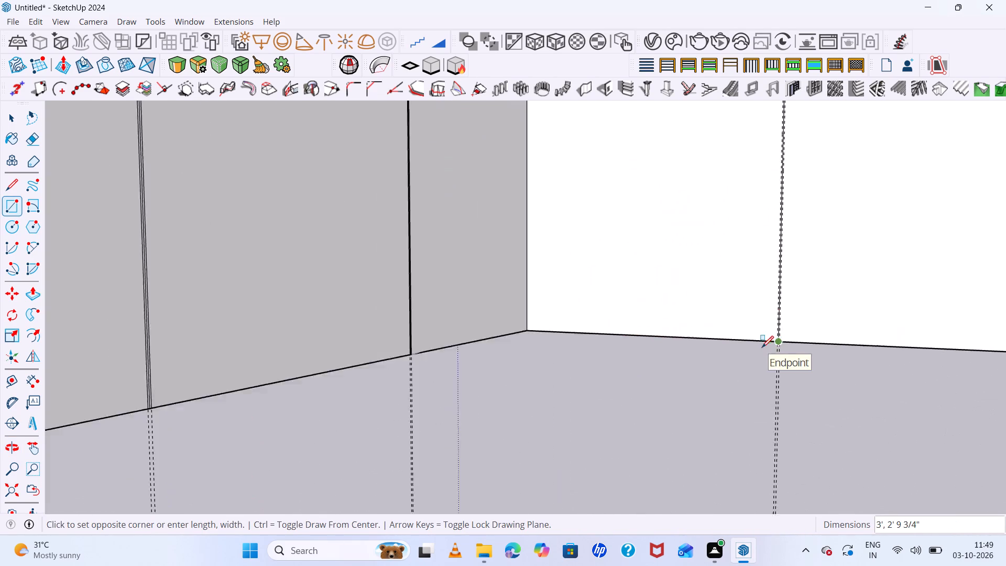
{"action": "scroll", "coordinate": [762, 347], "scroll_direction": "up", "scroll_amount": 18}
{"action": "scroll", "coordinate": [784, 340], "scroll_direction": "down", "scroll_amount": 6}
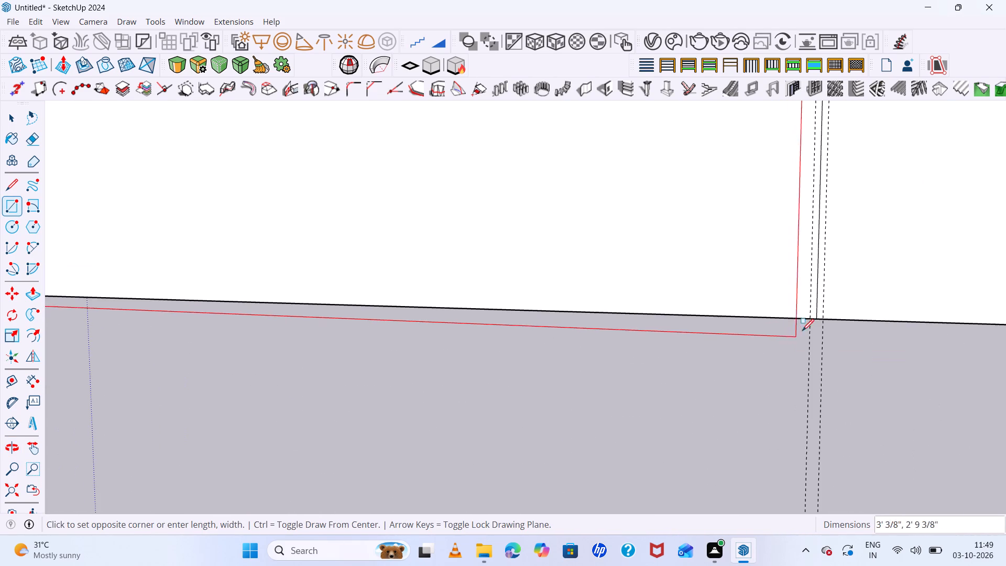
{"action": "scroll", "coordinate": [808, 325], "scroll_direction": "up", "scroll_amount": 5}
{"action": "scroll", "coordinate": [811, 318], "scroll_direction": "down", "scroll_amount": 3}
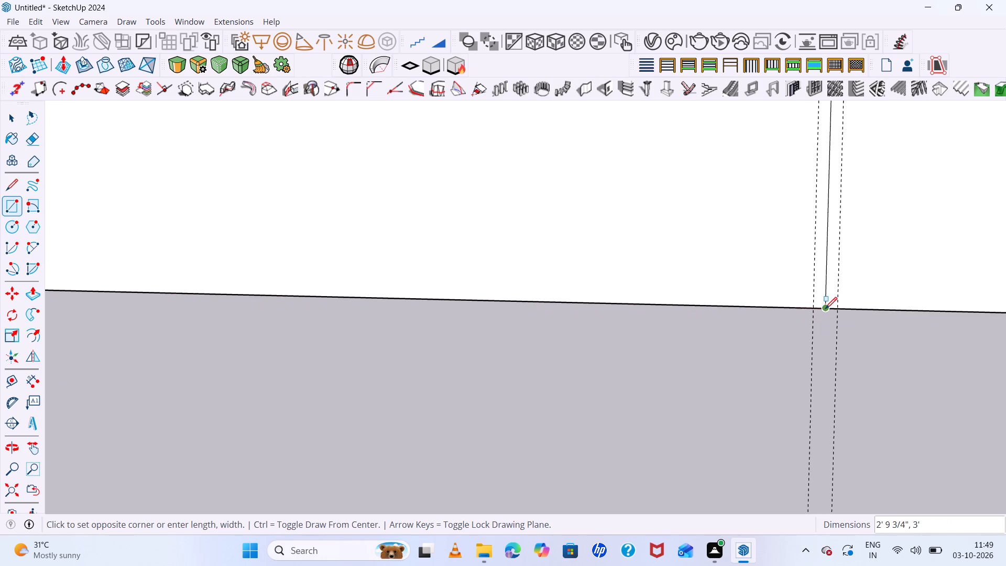
{"action": "scroll", "coordinate": [813, 308], "scroll_direction": "up", "scroll_amount": 6}
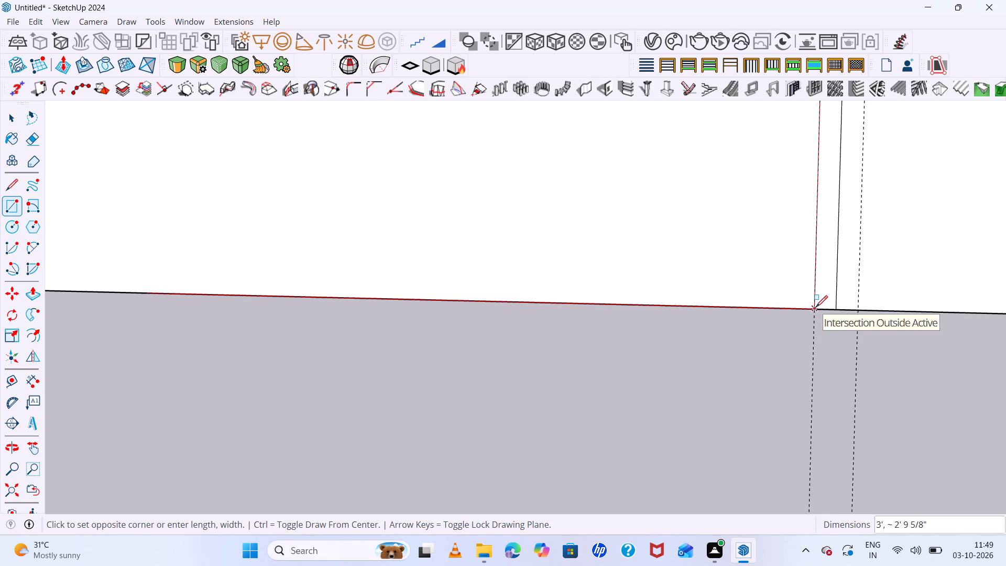
{"action": "left_click", "coordinate": [816, 307]}
Draw a rectangle about 2' 9 5/8" by 3' on the short front face's other bay, from the divider's near guide to the outer bottom corner.
{"action": "scroll", "coordinate": [605, 280], "scroll_direction": "down", "scroll_amount": 20}
{"action": "scroll", "coordinate": [605, 280], "scroll_direction": "down", "scroll_amount": 15}
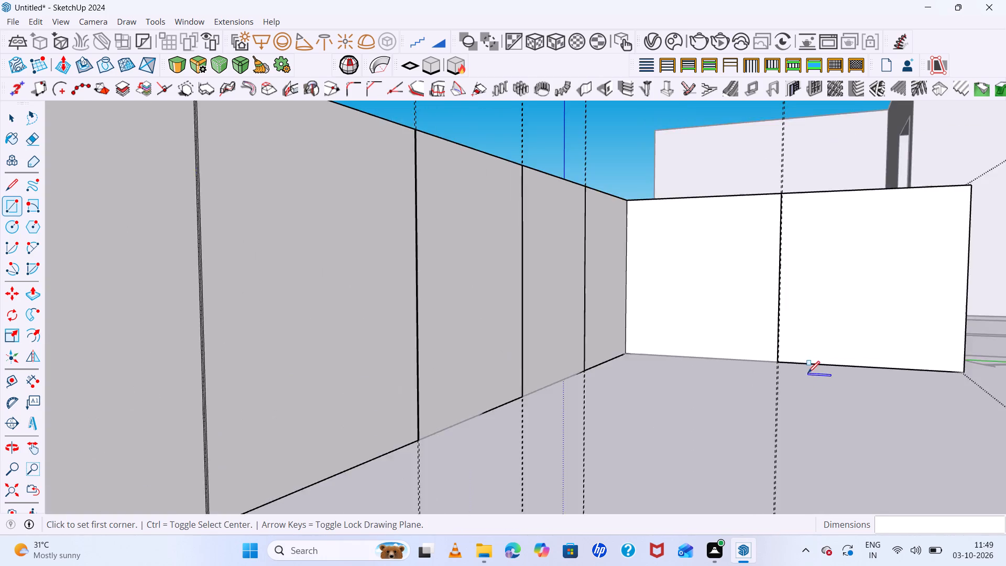
{"action": "scroll", "coordinate": [808, 373], "scroll_direction": "down", "scroll_amount": 5}
{"action": "scroll", "coordinate": [950, 267], "scroll_direction": "up", "scroll_amount": 11}
{"action": "scroll", "coordinate": [547, 236], "scroll_direction": "down", "scroll_amount": 11}
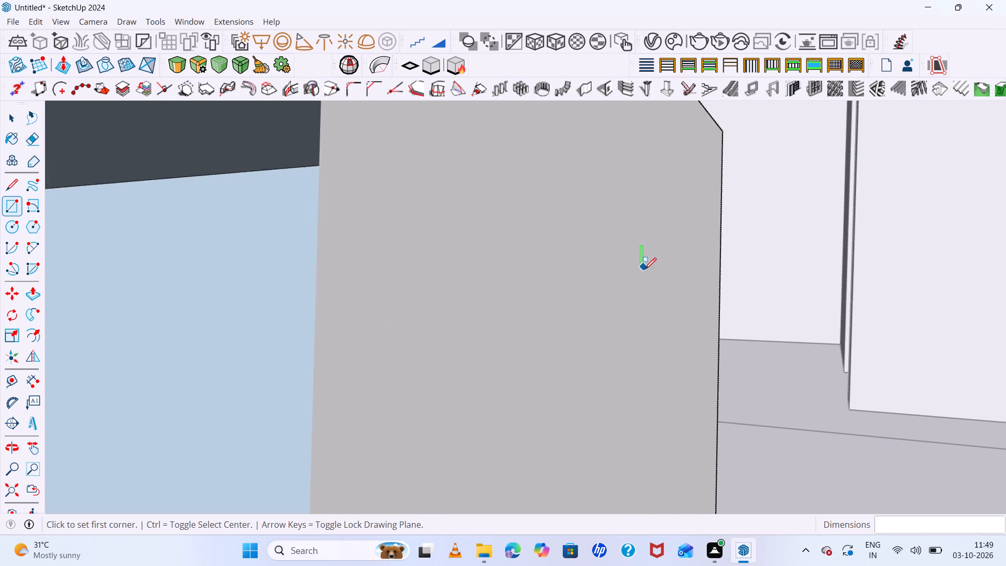
{"action": "scroll", "coordinate": [644, 269], "scroll_direction": "down", "scroll_amount": 2}
{"action": "scroll", "coordinate": [683, 296], "scroll_direction": "down", "scroll_amount": 12}
{"action": "scroll", "coordinate": [695, 306], "scroll_direction": "up", "scroll_amount": 15}
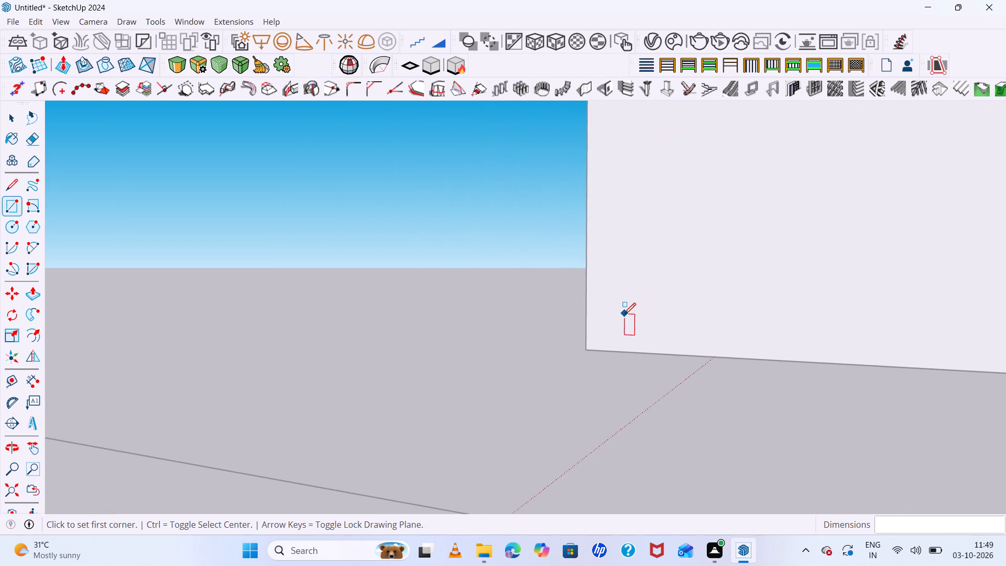
{"action": "scroll", "coordinate": [626, 310], "scroll_direction": "down", "scroll_amount": 12}
{"action": "middle_click_drag", "start_coordinate": [672, 399], "coordinate": [701, 398]}
{"action": "scroll", "coordinate": [477, 276], "scroll_direction": "down", "scroll_amount": 3}
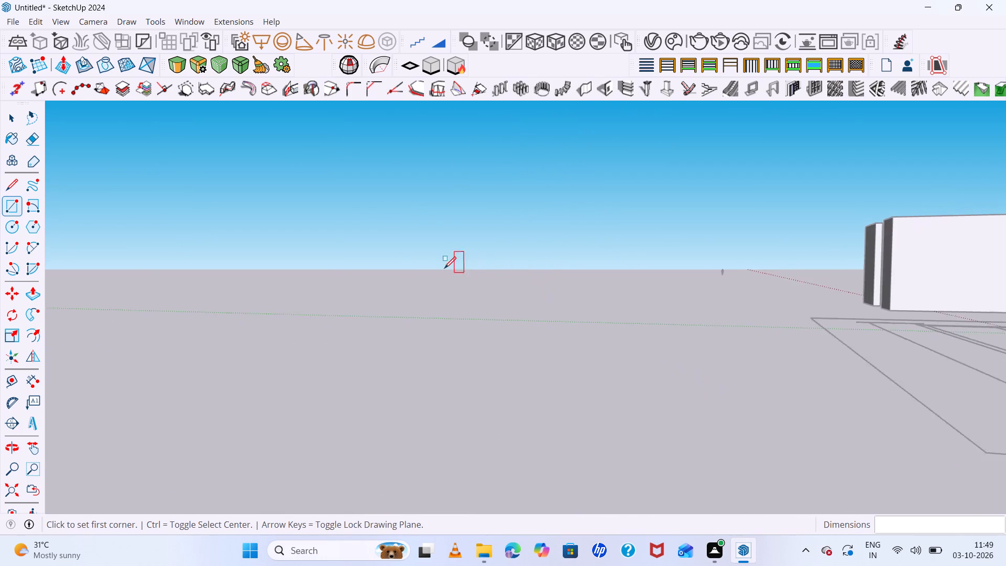
{"action": "scroll", "coordinate": [444, 268], "scroll_direction": "down", "scroll_amount": 9}
{"action": "scroll", "coordinate": [281, 244], "scroll_direction": "down", "scroll_amount": 6}
{"action": "scroll", "coordinate": [941, 305], "scroll_direction": "up", "scroll_amount": 8}
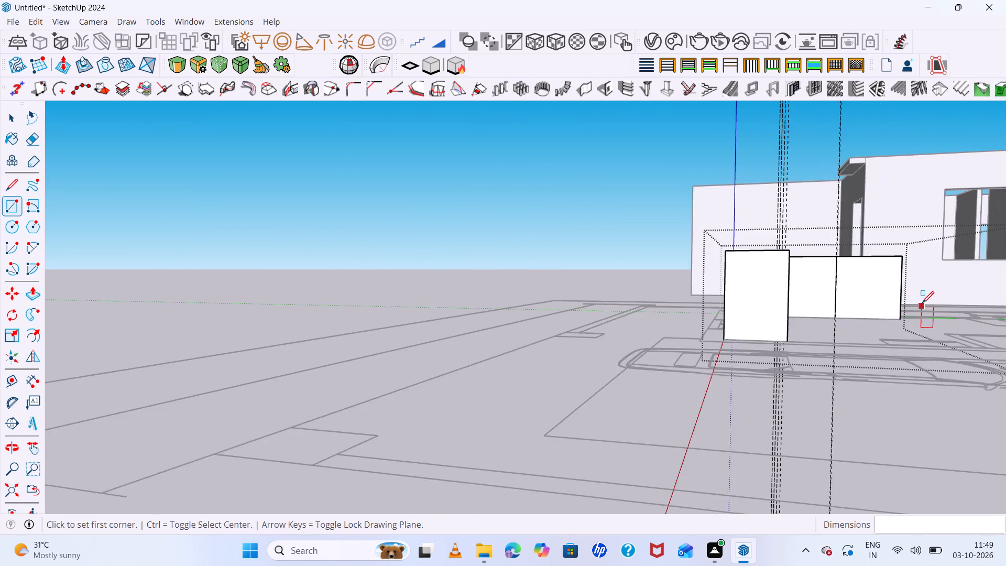
{"action": "scroll", "coordinate": [922, 303], "scroll_direction": "up", "scroll_amount": 5}
{"action": "scroll", "coordinate": [699, 184], "scroll_direction": "up", "scroll_amount": 13}
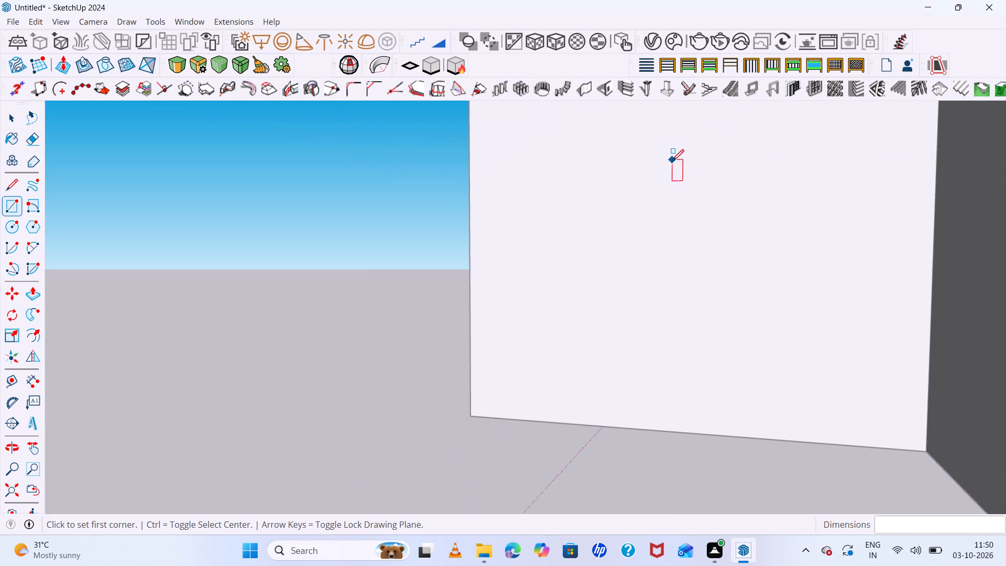
{"action": "scroll", "coordinate": [675, 176], "scroll_direction": "down", "scroll_amount": 9}
{"action": "scroll", "coordinate": [714, 220], "scroll_direction": "up", "scroll_amount": 12}
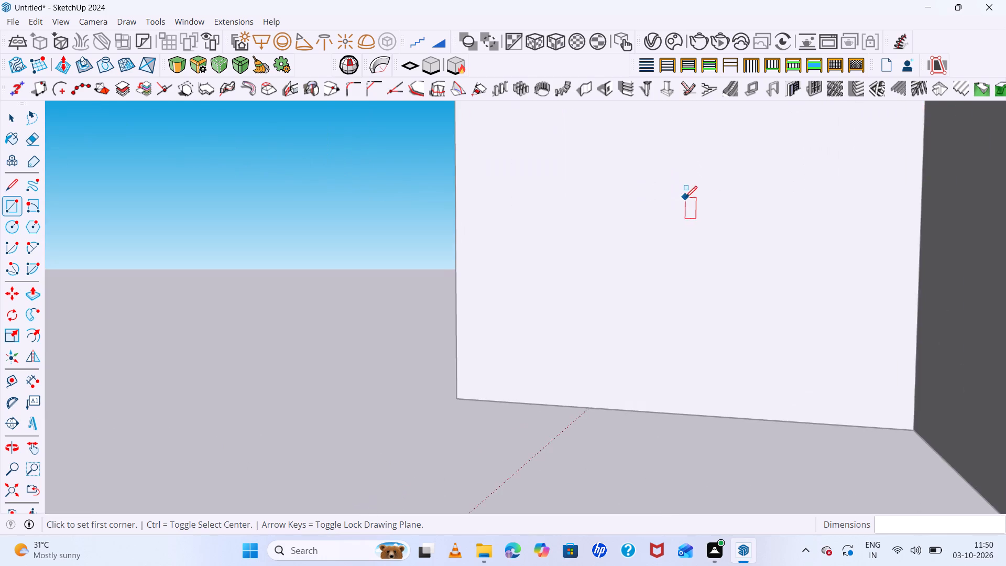
{"action": "scroll", "coordinate": [684, 198], "scroll_direction": "down", "scroll_amount": 5}
{"action": "middle_click_drag", "start_coordinate": [765, 324], "coordinate": [764, 317]}
{"action": "scroll", "coordinate": [590, 197], "scroll_direction": "up", "scroll_amount": 5}
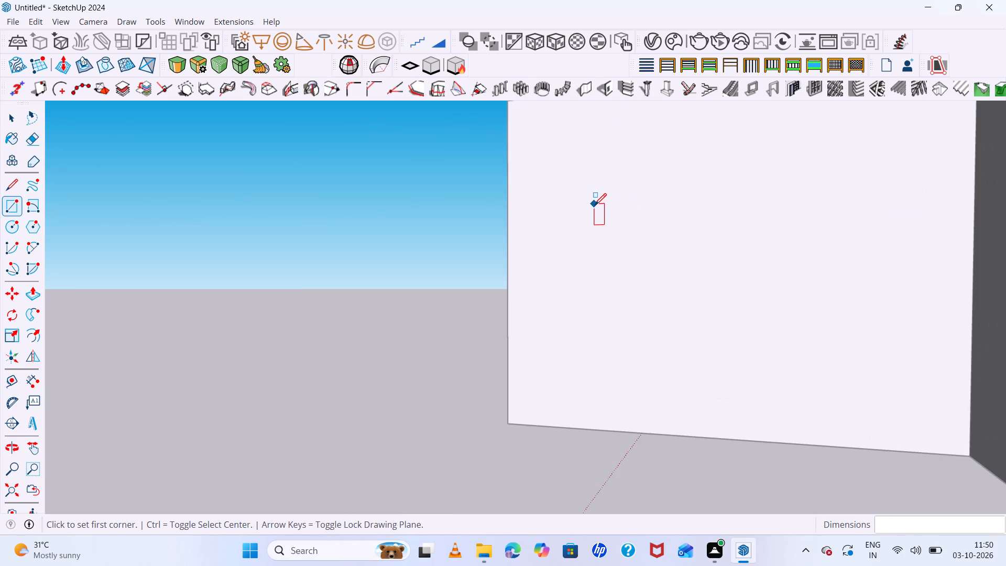
{"action": "scroll", "coordinate": [596, 210], "scroll_direction": "down", "scroll_amount": 8}
{"action": "scroll", "coordinate": [630, 238], "scroll_direction": "up", "scroll_amount": 6}
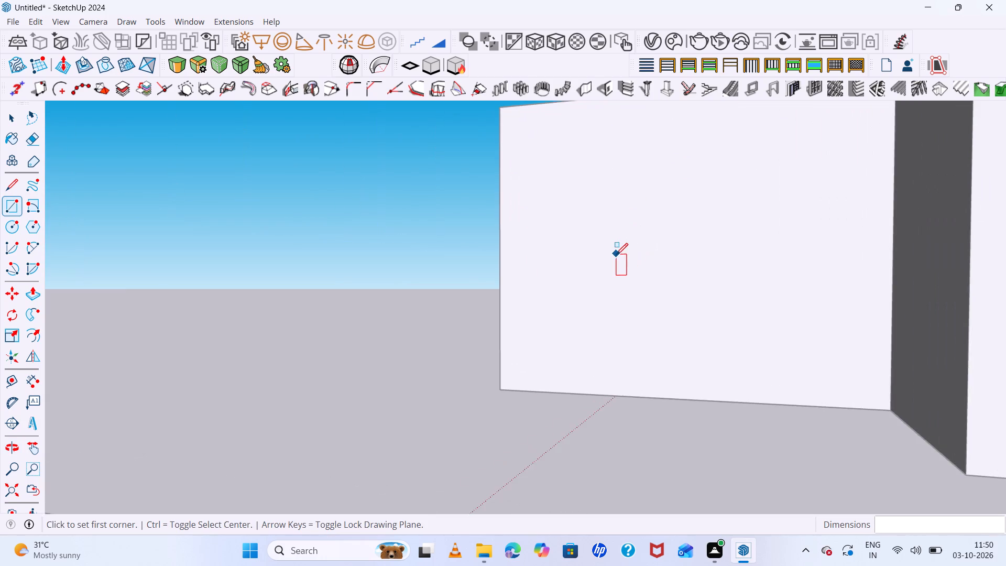
{"action": "scroll", "coordinate": [616, 255], "scroll_direction": "down", "scroll_amount": 4}
{"action": "scroll", "coordinate": [564, 315], "scroll_direction": "up", "scroll_amount": 6}
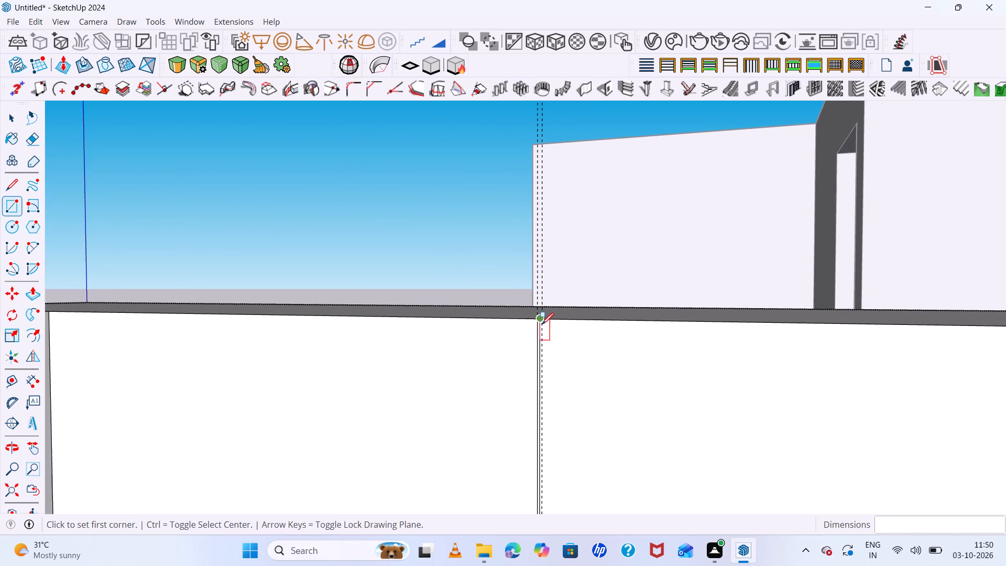
{"action": "scroll", "coordinate": [542, 324], "scroll_direction": "up", "scroll_amount": 13}
{"action": "left_click", "coordinate": [542, 301]}
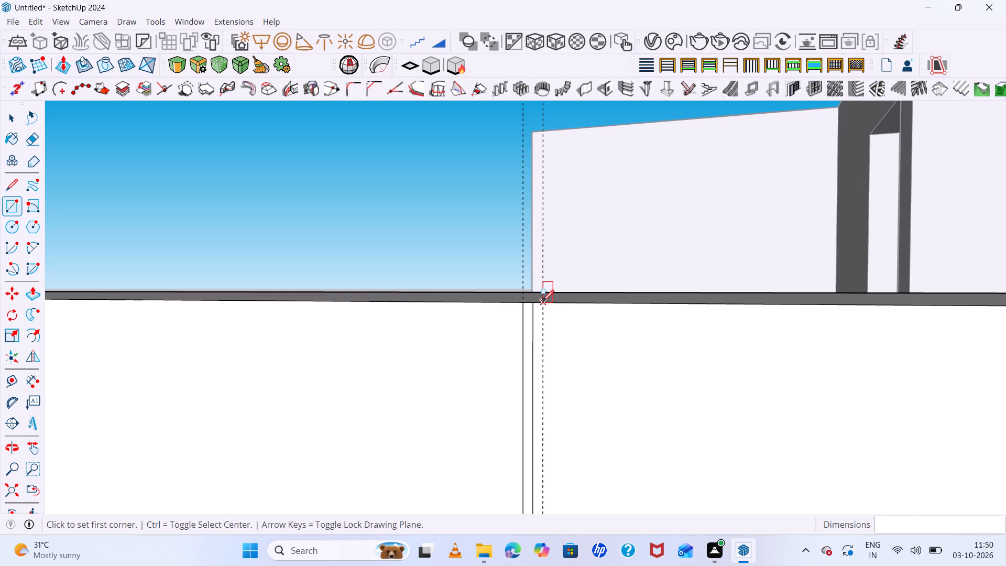
{"action": "scroll", "coordinate": [691, 398], "scroll_direction": "down", "scroll_amount": 20}
{"action": "scroll", "coordinate": [691, 398], "scroll_direction": "down", "scroll_amount": 20}
{"action": "scroll", "coordinate": [691, 398], "scroll_direction": "down", "scroll_amount": 4}
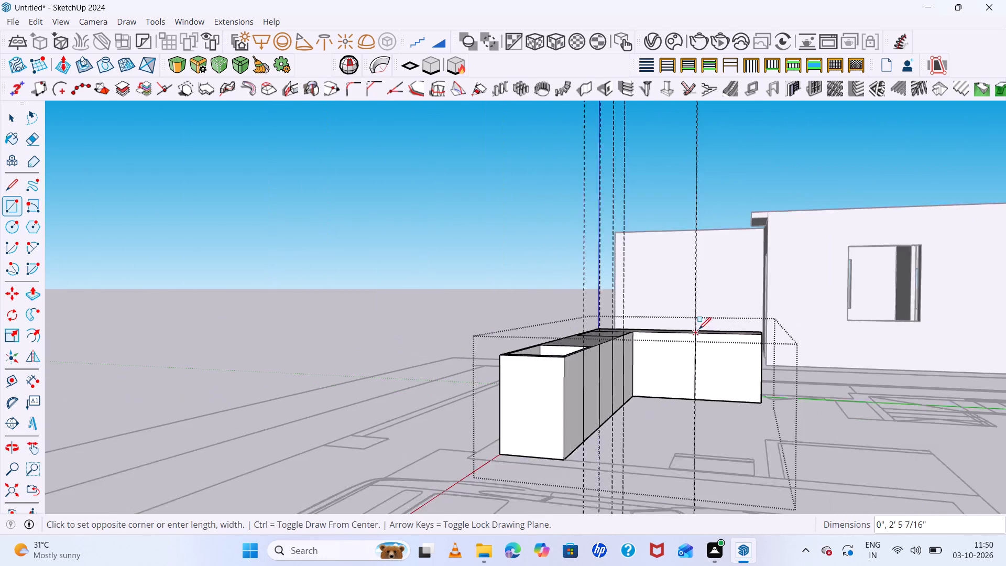
{"action": "scroll", "coordinate": [748, 399], "scroll_direction": "up", "scroll_amount": 20}
{"action": "scroll", "coordinate": [748, 399], "scroll_direction": "up", "scroll_amount": 6}
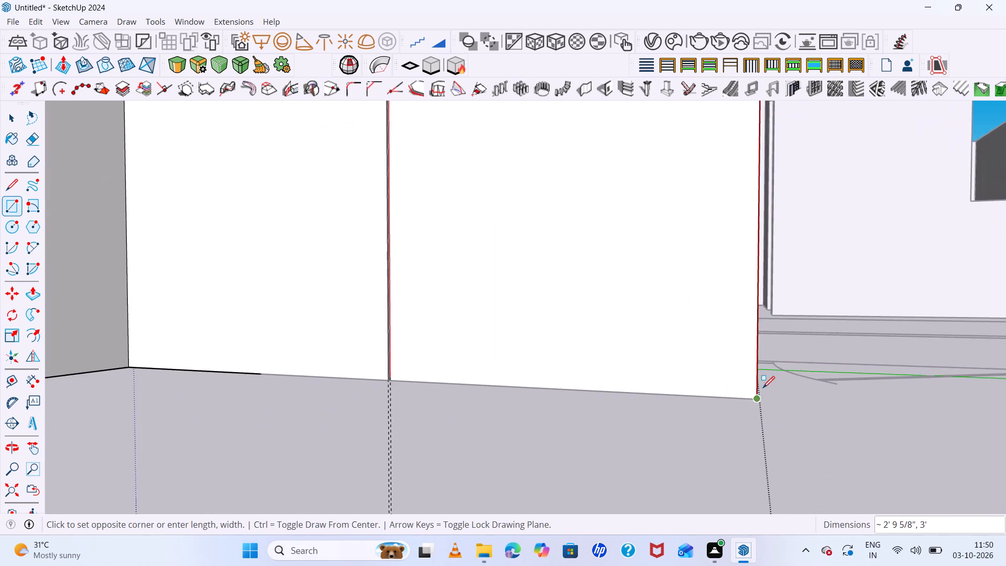
{"action": "scroll", "coordinate": [762, 389], "scroll_direction": "up", "scroll_amount": 6}
{"action": "left_click", "coordinate": [751, 408]}
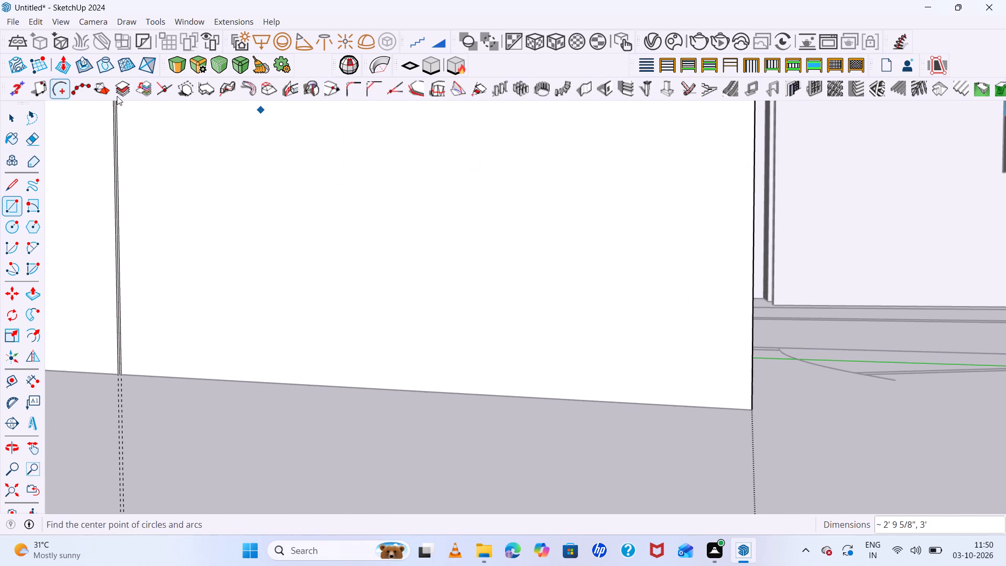
Delete all the construction guides from the counter model.
{"action": "left_click", "coordinate": [31, 22]}
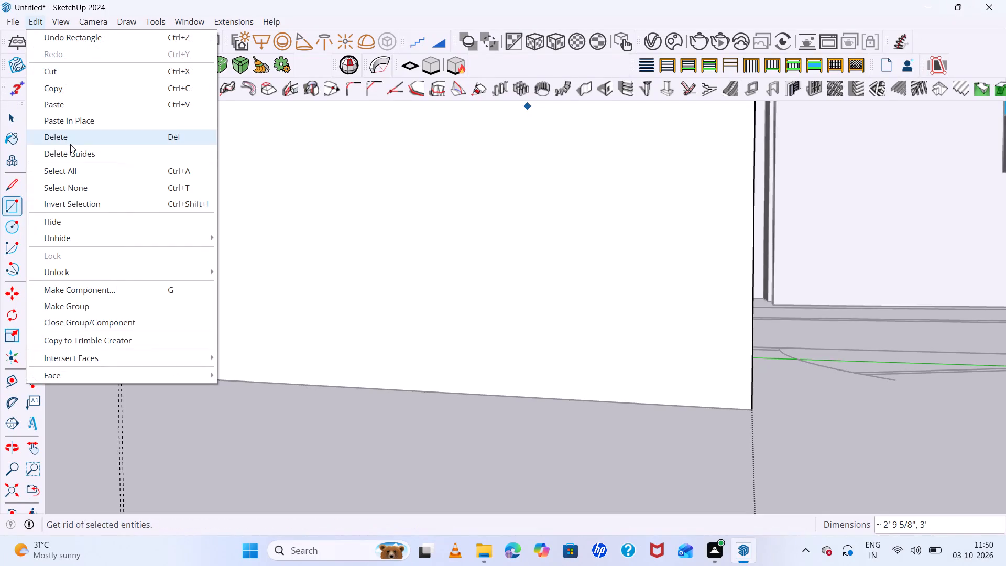
{"action": "left_click", "coordinate": [82, 160]}
{"action": "scroll", "coordinate": [411, 309], "scroll_direction": "down", "scroll_amount": 20}
{"action": "scroll", "coordinate": [411, 309], "scroll_direction": "down", "scroll_amount": 7}
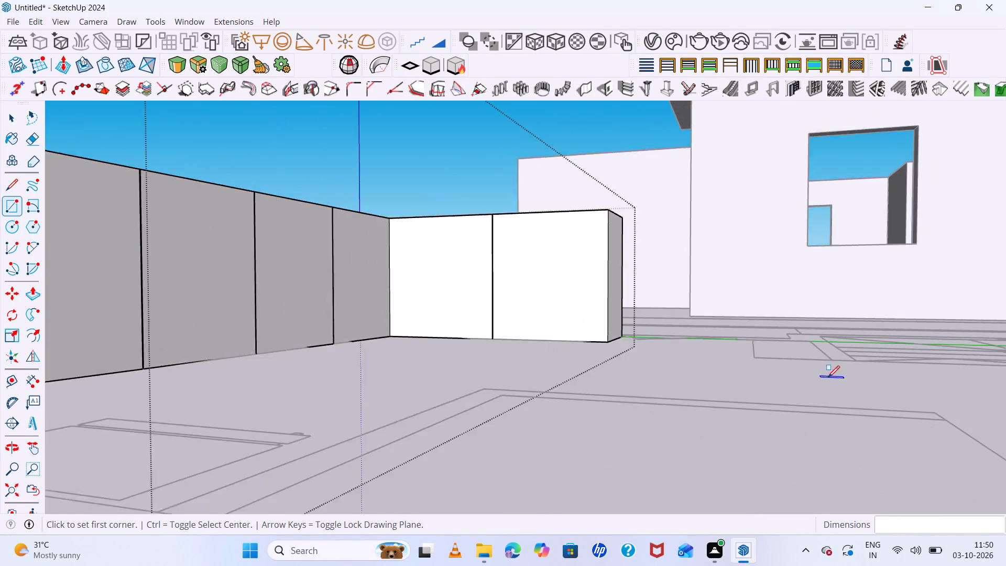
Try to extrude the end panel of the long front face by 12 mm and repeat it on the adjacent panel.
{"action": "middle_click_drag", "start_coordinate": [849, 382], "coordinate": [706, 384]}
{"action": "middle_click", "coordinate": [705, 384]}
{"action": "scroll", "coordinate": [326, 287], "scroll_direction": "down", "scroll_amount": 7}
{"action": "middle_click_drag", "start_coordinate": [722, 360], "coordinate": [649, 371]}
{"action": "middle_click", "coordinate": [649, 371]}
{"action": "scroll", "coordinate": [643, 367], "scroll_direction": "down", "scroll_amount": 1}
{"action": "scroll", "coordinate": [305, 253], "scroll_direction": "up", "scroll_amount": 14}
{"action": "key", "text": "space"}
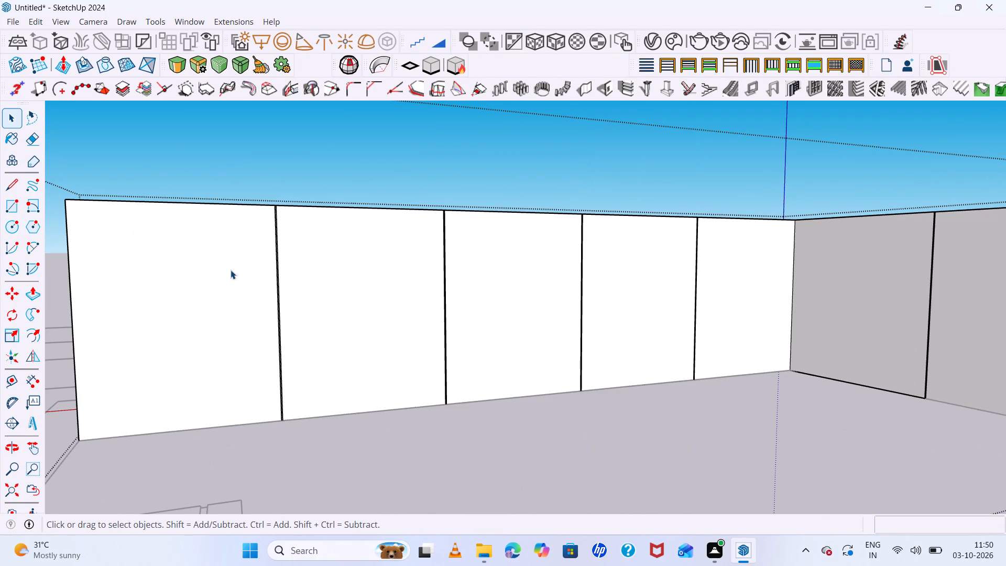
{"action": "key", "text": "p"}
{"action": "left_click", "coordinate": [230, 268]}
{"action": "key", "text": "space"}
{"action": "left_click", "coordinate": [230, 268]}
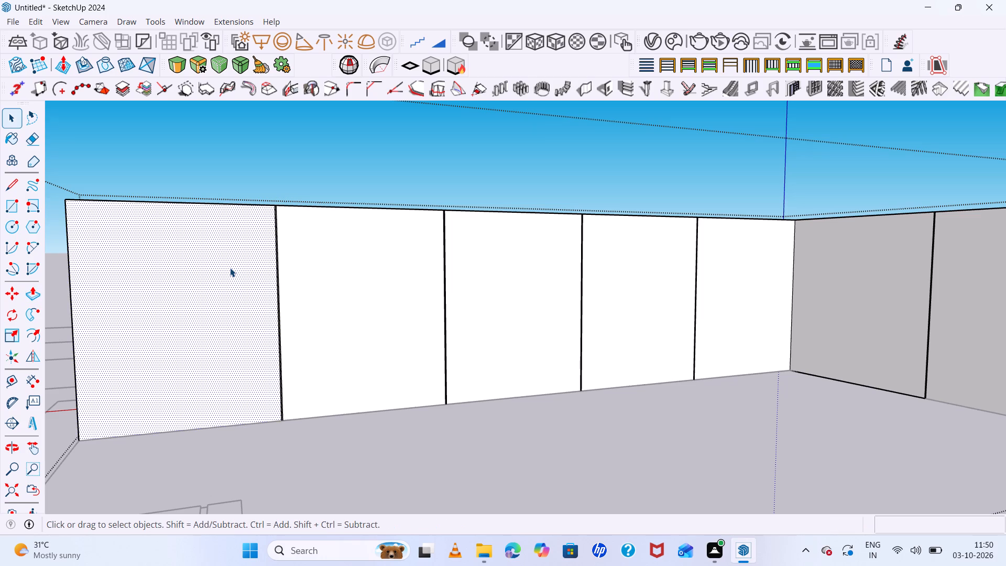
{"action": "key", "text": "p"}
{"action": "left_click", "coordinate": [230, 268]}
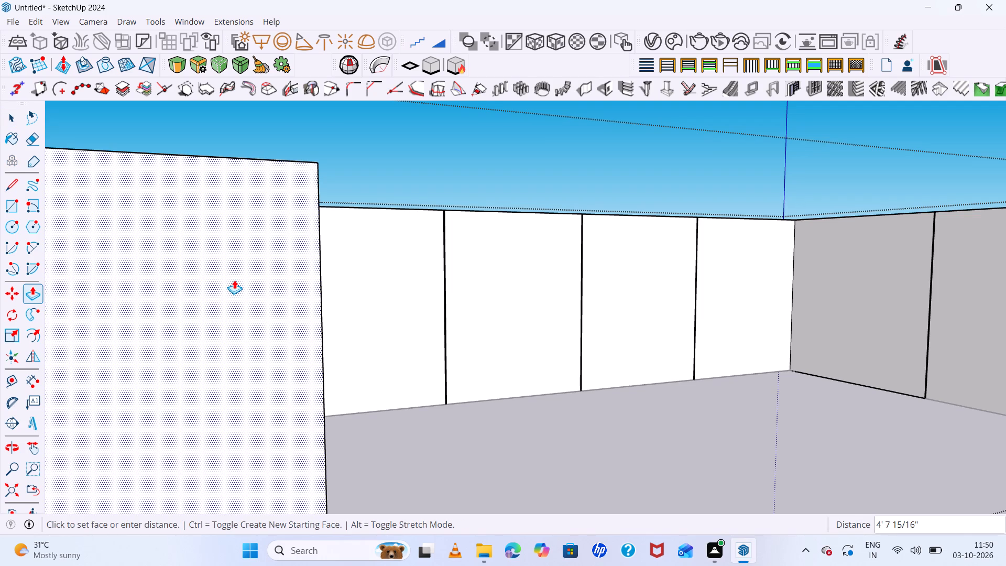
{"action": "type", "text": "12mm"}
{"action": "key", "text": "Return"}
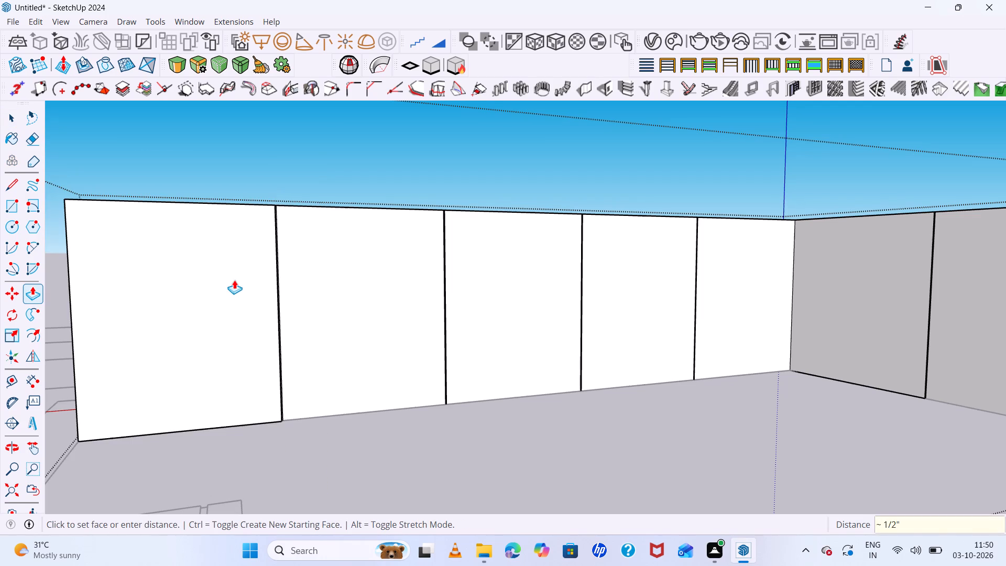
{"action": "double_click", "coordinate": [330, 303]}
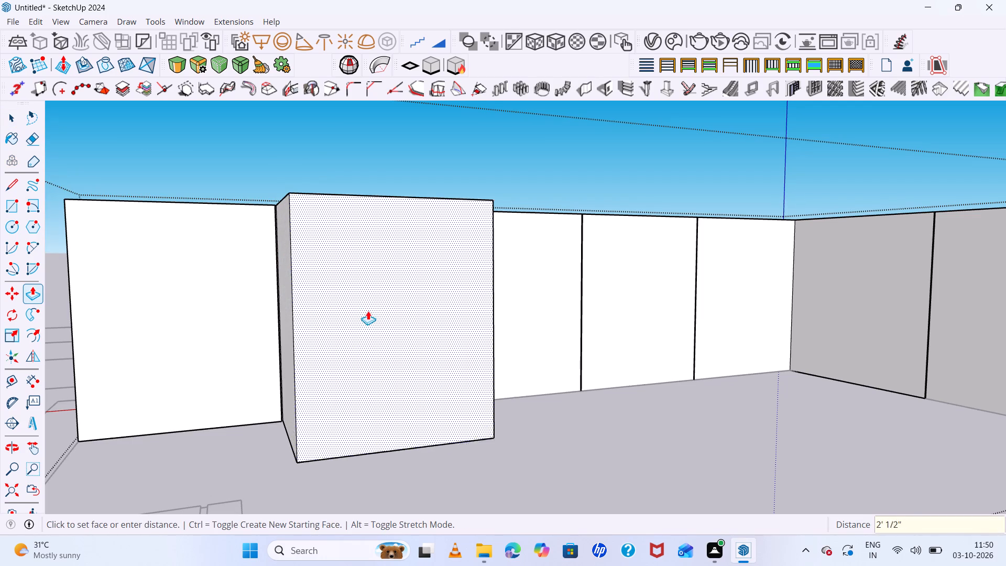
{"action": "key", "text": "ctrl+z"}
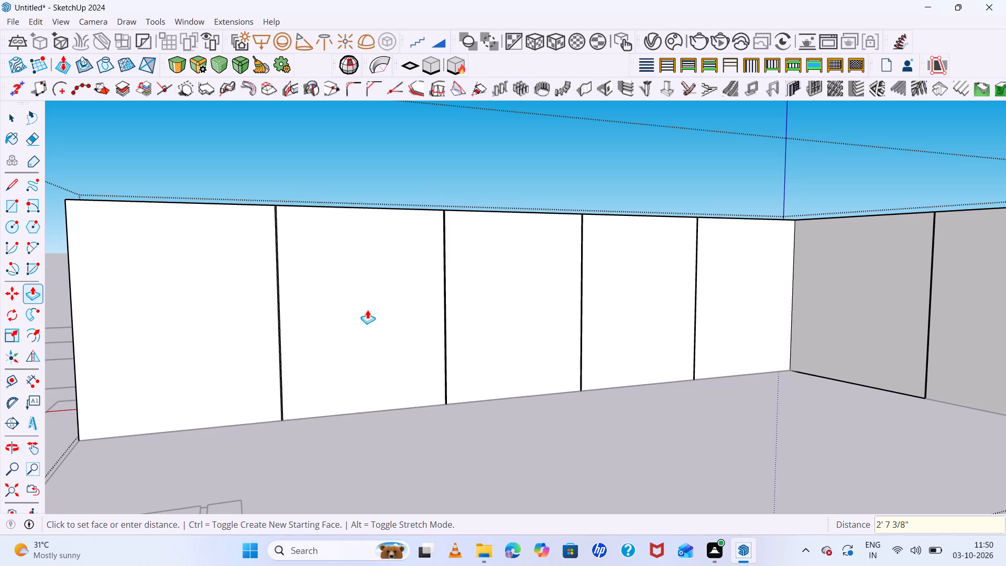
Extrude the outer end panel of the long front face outward by 12 mm.
{"action": "middle_click_drag", "start_coordinate": [398, 329], "coordinate": [397, 471]}
{"action": "middle_click_drag", "start_coordinate": [317, 219], "coordinate": [340, 424]}
{"action": "scroll", "coordinate": [433, 463], "scroll_direction": "up", "scroll_amount": 4}
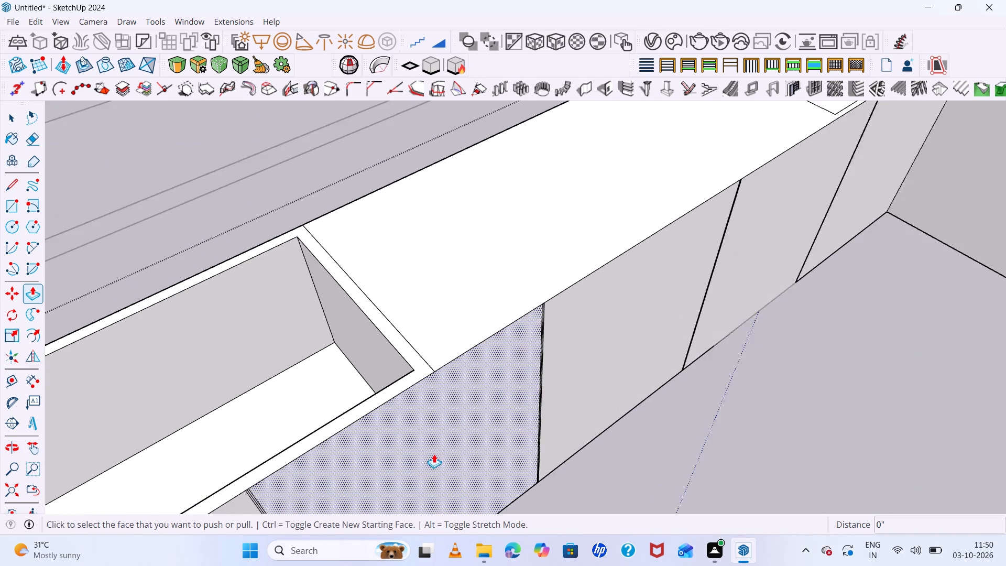
{"action": "scroll", "coordinate": [434, 454], "scroll_direction": "up", "scroll_amount": 8}
{"action": "scroll", "coordinate": [511, 321], "scroll_direction": "down", "scroll_amount": 20}
{"action": "scroll", "coordinate": [511, 321], "scroll_direction": "down", "scroll_amount": 4}
{"action": "middle_click_drag", "start_coordinate": [668, 398], "coordinate": [567, 441]}
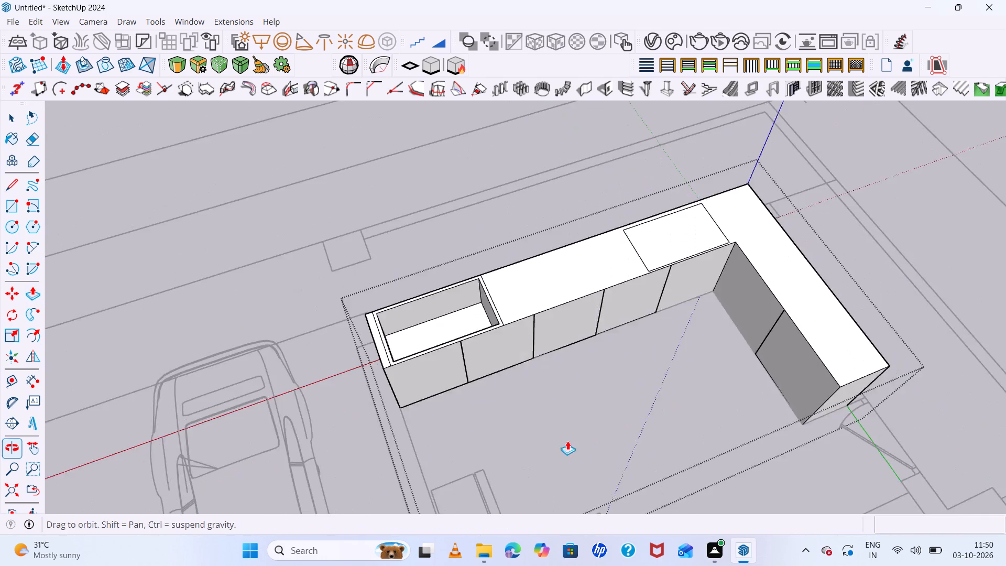
{"action": "middle_click_drag", "start_coordinate": [567, 441], "coordinate": [587, 445]}
{"action": "scroll", "coordinate": [402, 413], "scroll_direction": "up", "scroll_amount": 15}
{"action": "scroll", "coordinate": [450, 346], "scroll_direction": "up", "scroll_amount": 5}
{"action": "scroll", "coordinate": [452, 346], "scroll_direction": "down", "scroll_amount": 8}
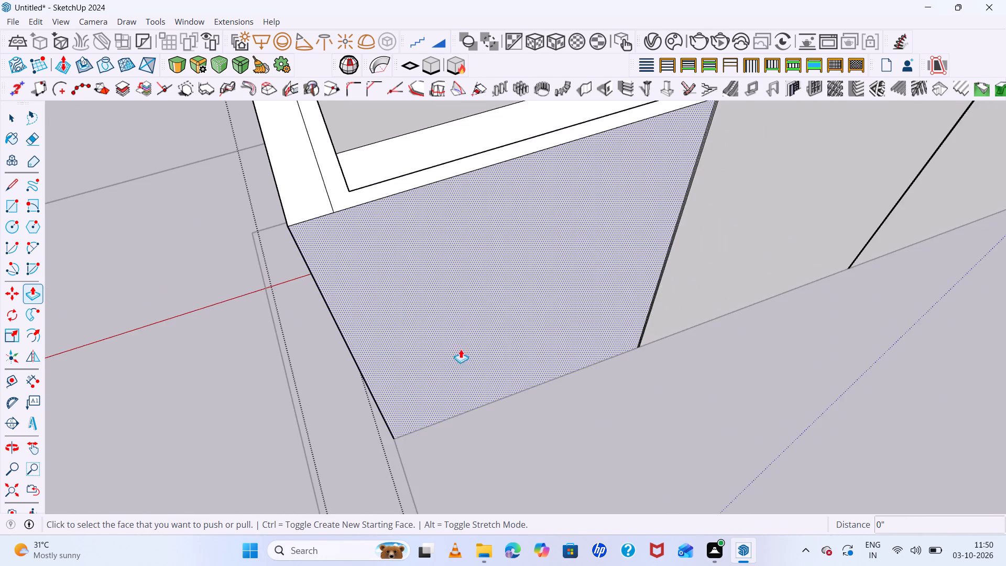
{"action": "middle_click_drag", "start_coordinate": [461, 349], "coordinate": [453, 322]}
{"action": "middle_click", "coordinate": [453, 322]}
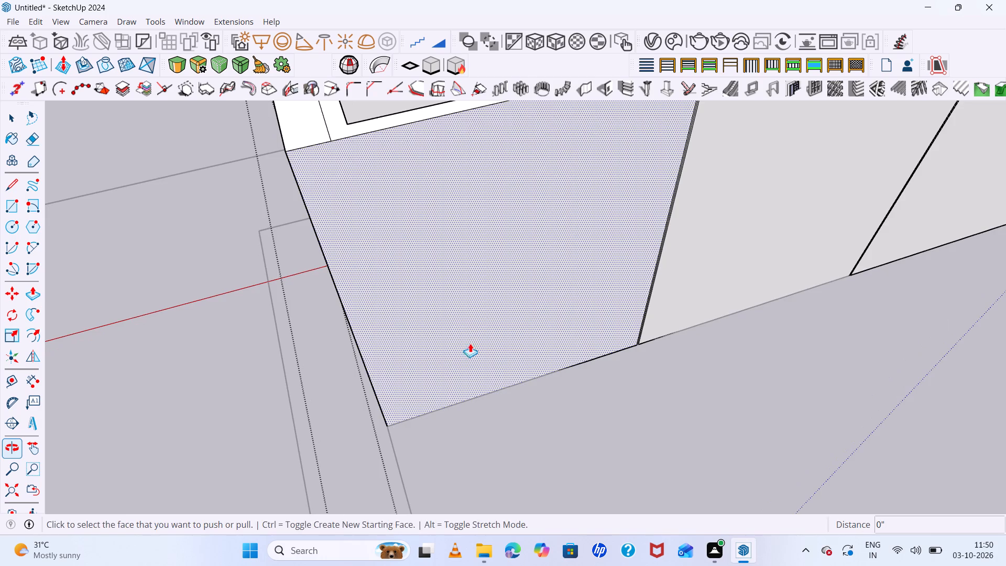
{"action": "middle_click_drag", "start_coordinate": [514, 383], "coordinate": [601, 414]}
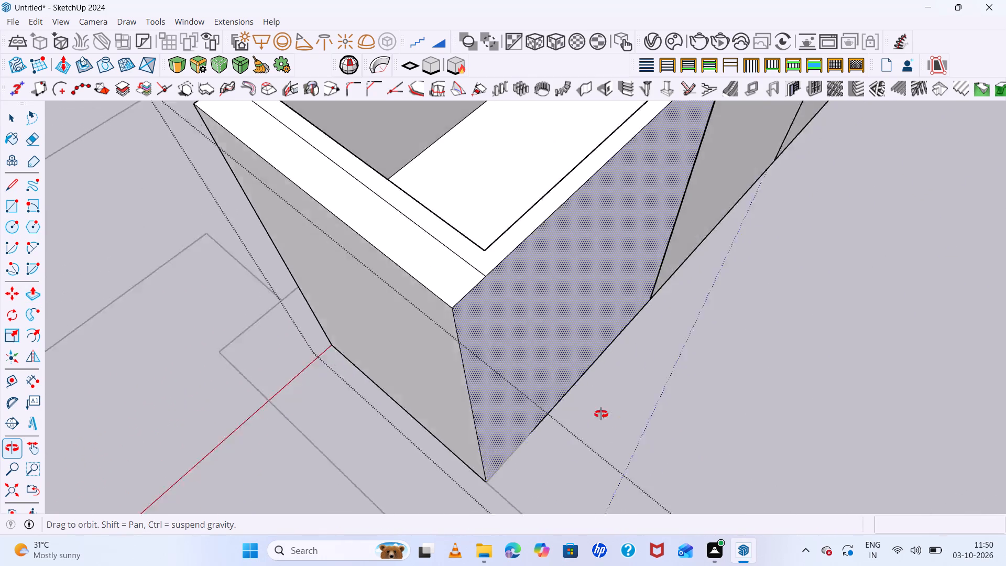
{"action": "middle_click_drag", "start_coordinate": [601, 414], "coordinate": [307, 427]}
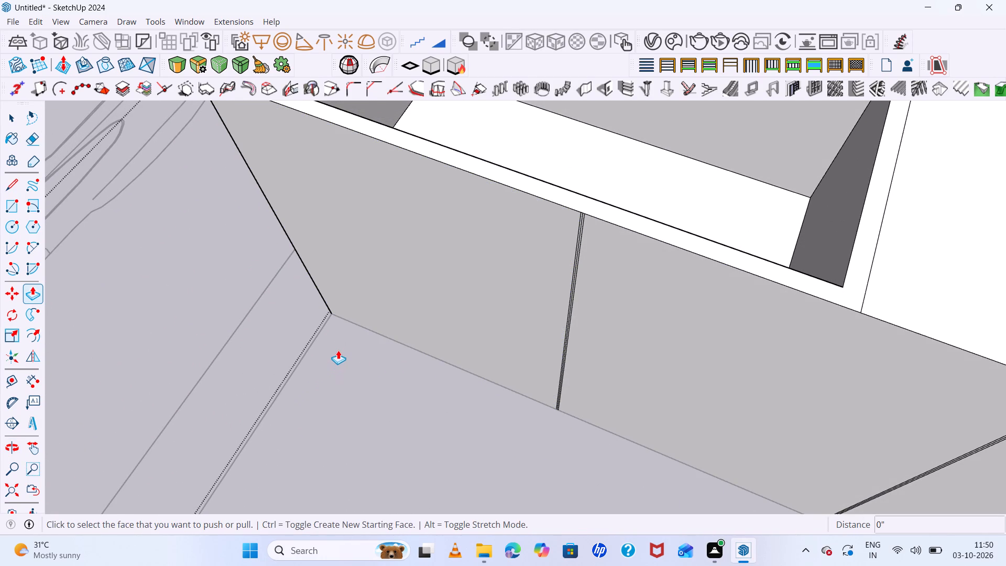
{"action": "key", "text": "p"}
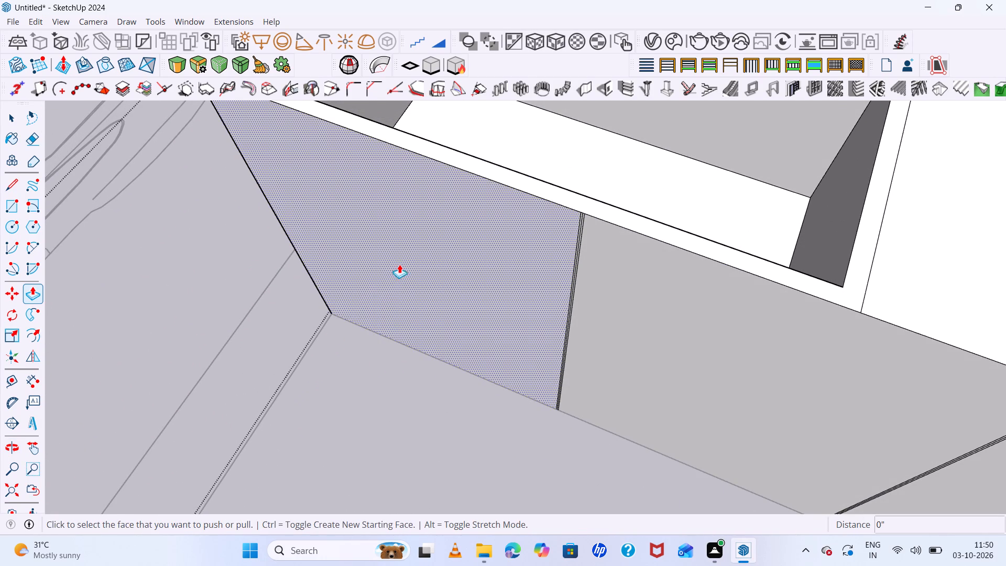
{"action": "left_click", "coordinate": [399, 263]}
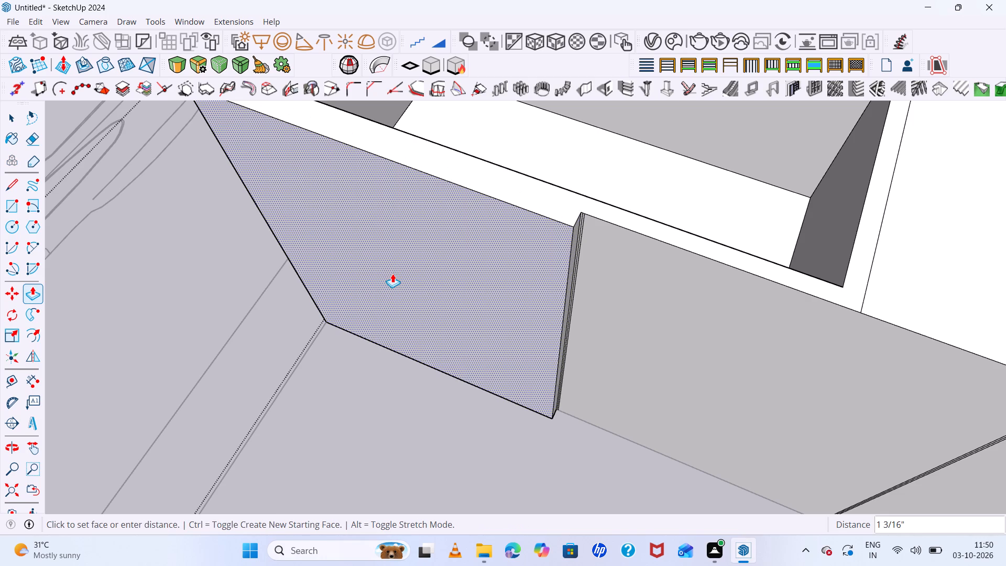
{"action": "type", "text": "12"}
{"action": "type", "text": "mm"}
{"action": "key", "text": "Return"}
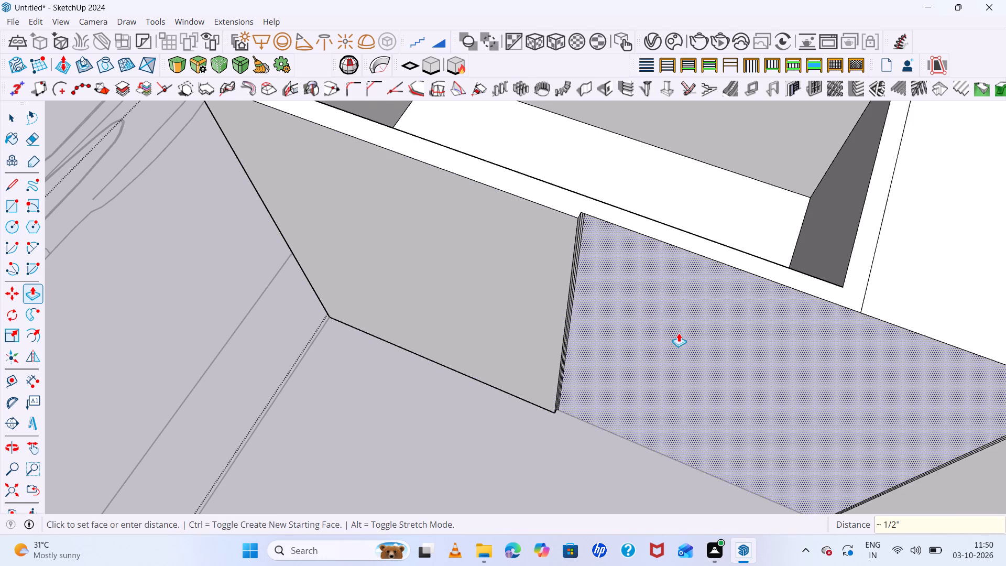
Repeat the 12 mm extrusion on the other four panels of the long front face.
{"action": "double_click", "coordinate": [679, 333]}
{"action": "scroll", "coordinate": [499, 327], "scroll_direction": "down", "scroll_amount": 12}
{"action": "double_click", "coordinate": [780, 394]}
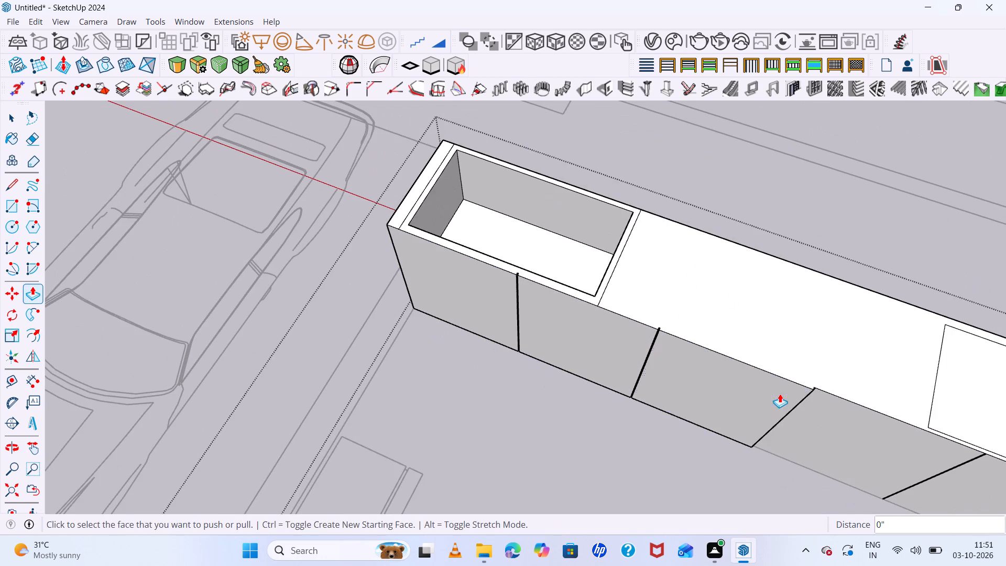
{"action": "double_click", "coordinate": [849, 410]}
{"action": "scroll", "coordinate": [482, 300], "scroll_direction": "down", "scroll_amount": 9}
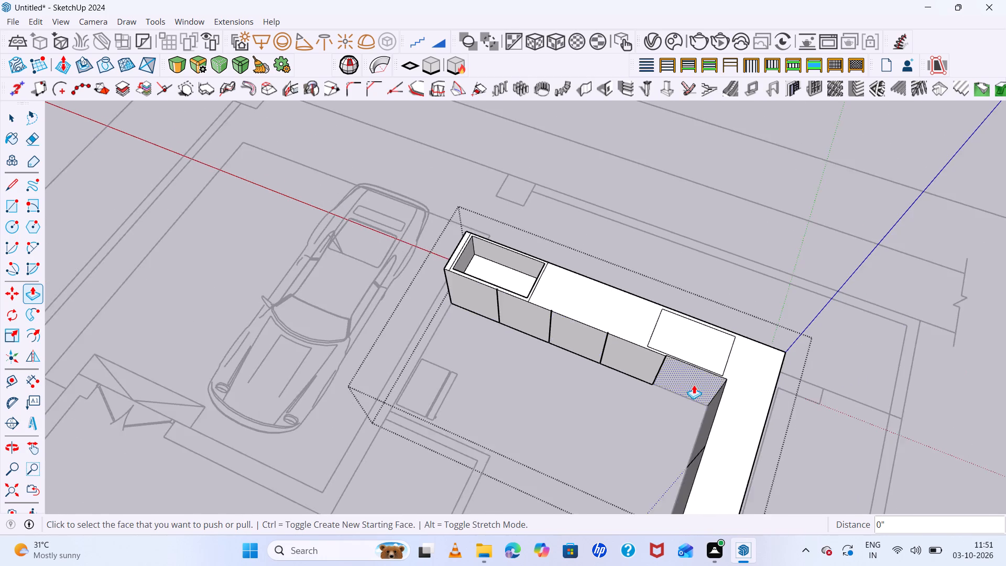
{"action": "scroll", "coordinate": [694, 385], "scroll_direction": "up", "scroll_amount": 12}
{"action": "double_click", "coordinate": [695, 378]}
Repeat the 12 mm extrusion on both panels of the short front face.
{"action": "scroll", "coordinate": [630, 377], "scroll_direction": "down", "scroll_amount": 6}
{"action": "middle_click_drag", "start_coordinate": [661, 435], "coordinate": [972, 442]}
{"action": "scroll", "coordinate": [972, 441], "scroll_direction": "down", "scroll_amount": 1}
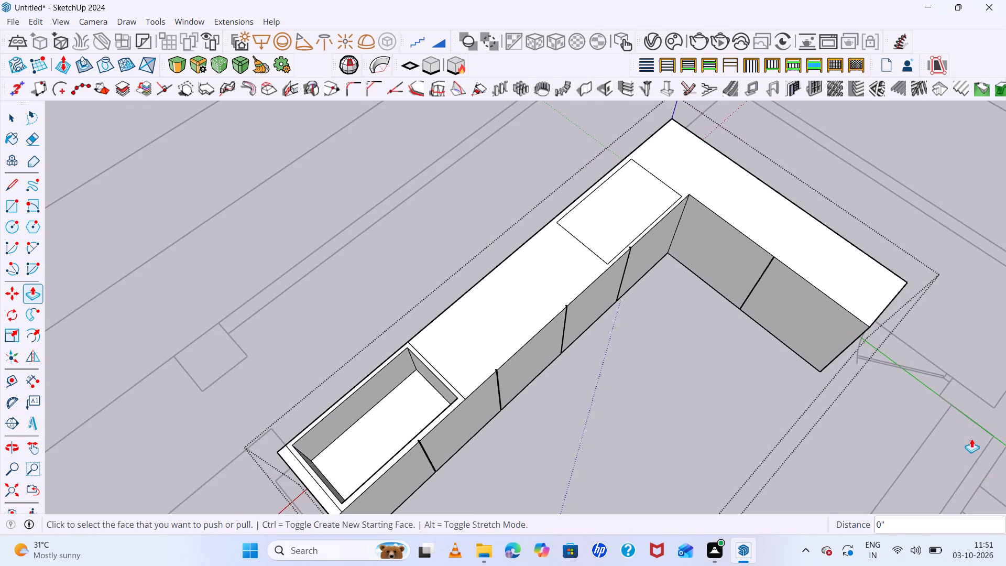
{"action": "double_click", "coordinate": [707, 238]}
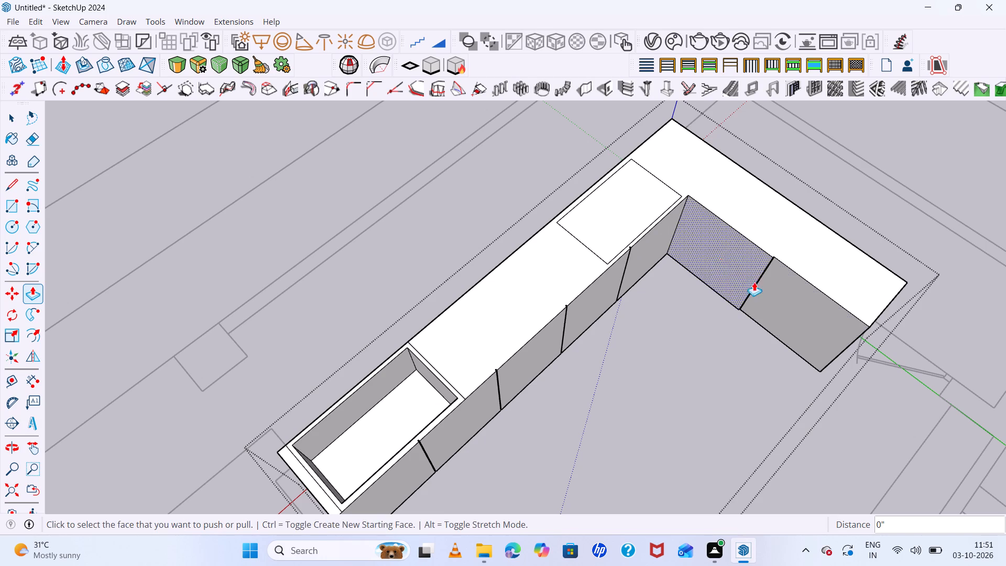
{"action": "double_click", "coordinate": [803, 305]}
Check the extruded front panels and exit editing of the counter group.
{"action": "scroll", "coordinate": [646, 373], "scroll_direction": "down", "scroll_amount": 5}
{"action": "middle_click_drag", "start_coordinate": [713, 406], "coordinate": [552, 191]}
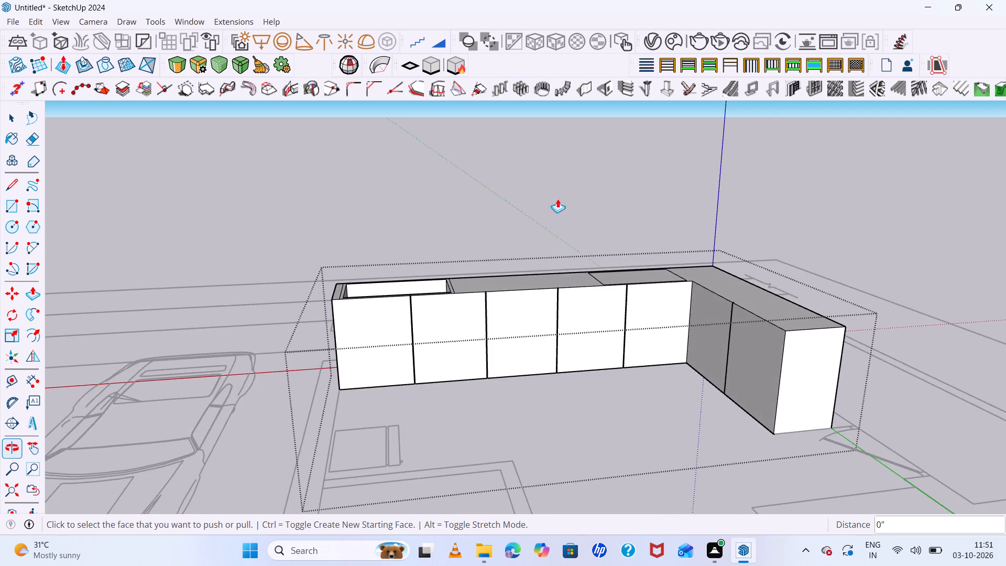
{"action": "scroll", "coordinate": [663, 411], "scroll_direction": "up", "scroll_amount": 12}
{"action": "middle_click_drag", "start_coordinate": [480, 422], "coordinate": [393, 398]}
{"action": "scroll", "coordinate": [396, 397], "scroll_direction": "up", "scroll_amount": 1}
{"action": "scroll", "coordinate": [534, 408], "scroll_direction": "down", "scroll_amount": 14}
{"action": "middle_click_drag", "start_coordinate": [617, 445], "coordinate": [646, 491]}
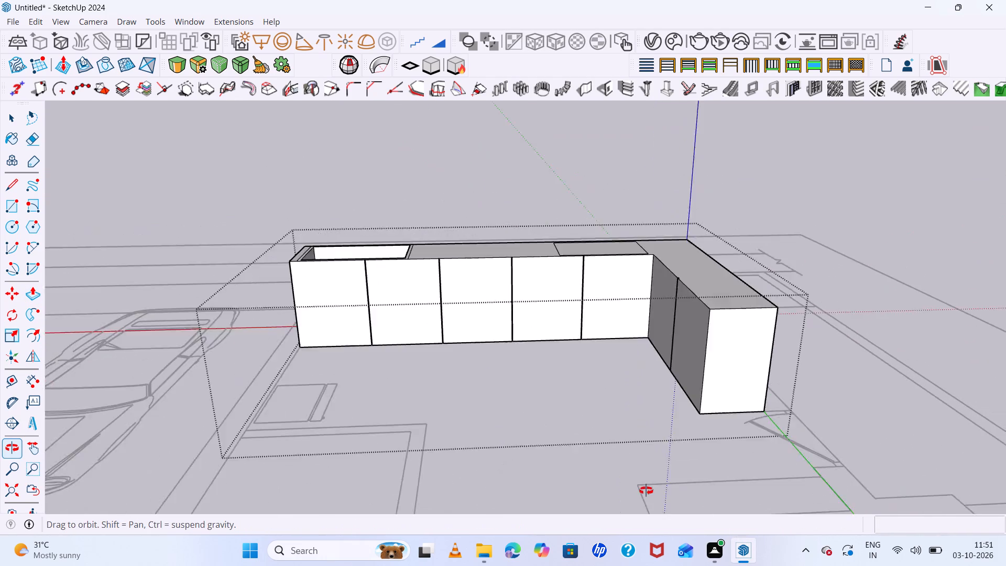
{"action": "middle_click_drag", "start_coordinate": [646, 491], "coordinate": [612, 471]}
{"action": "key", "text": "space"}
{"action": "left_click", "coordinate": [866, 288]}
Move the kitchen counter about 40' 2 3/8" from the floor plan's outer wall corner to the matching bottom corner of the 3D house walls.
{"action": "middle_click_drag", "start_coordinate": [640, 367], "coordinate": [840, 438]}
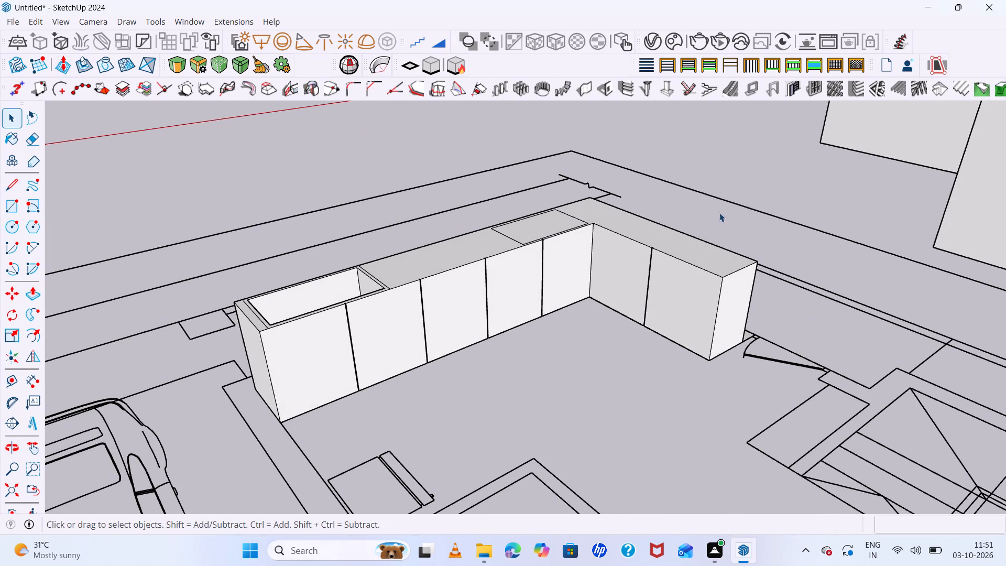
{"action": "left_click", "coordinate": [695, 285]}
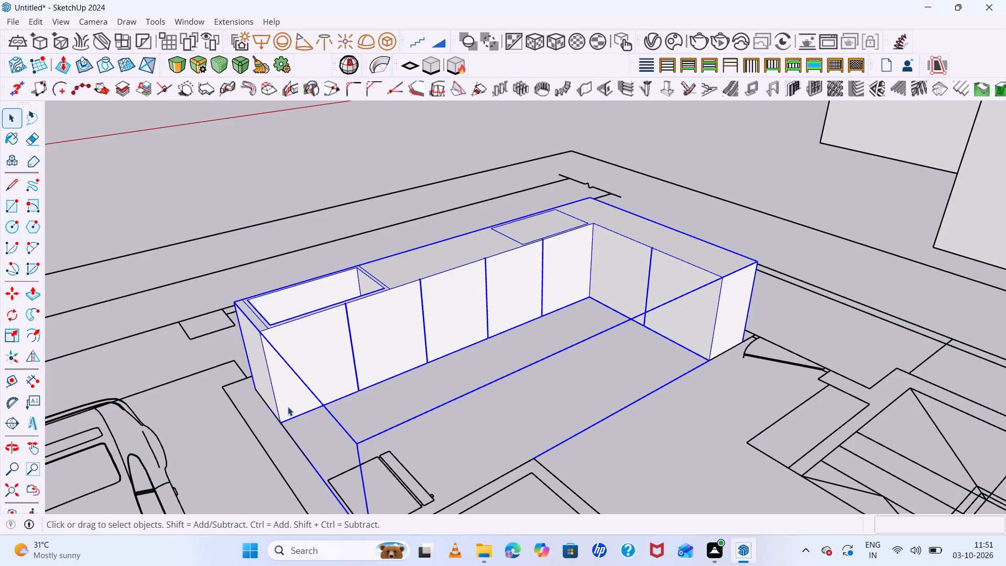
{"action": "middle_click_drag", "start_coordinate": [626, 480], "coordinate": [912, 419]}
{"action": "middle_click", "coordinate": [912, 419]}
{"action": "scroll", "coordinate": [480, 481], "scroll_direction": "up", "scroll_amount": 4}
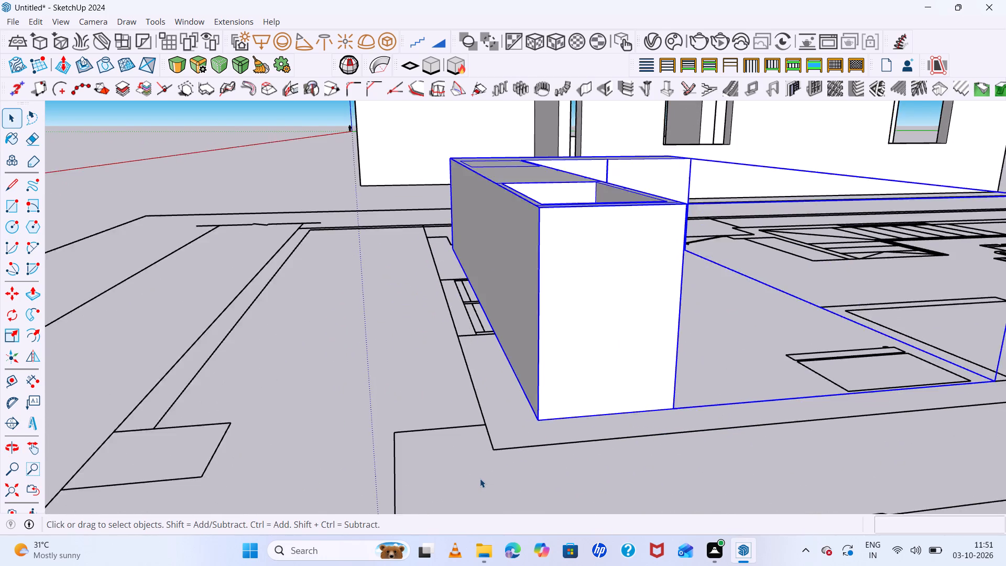
{"action": "scroll", "coordinate": [480, 478], "scroll_direction": "up", "scroll_amount": 2}
{"action": "key", "text": "m"}
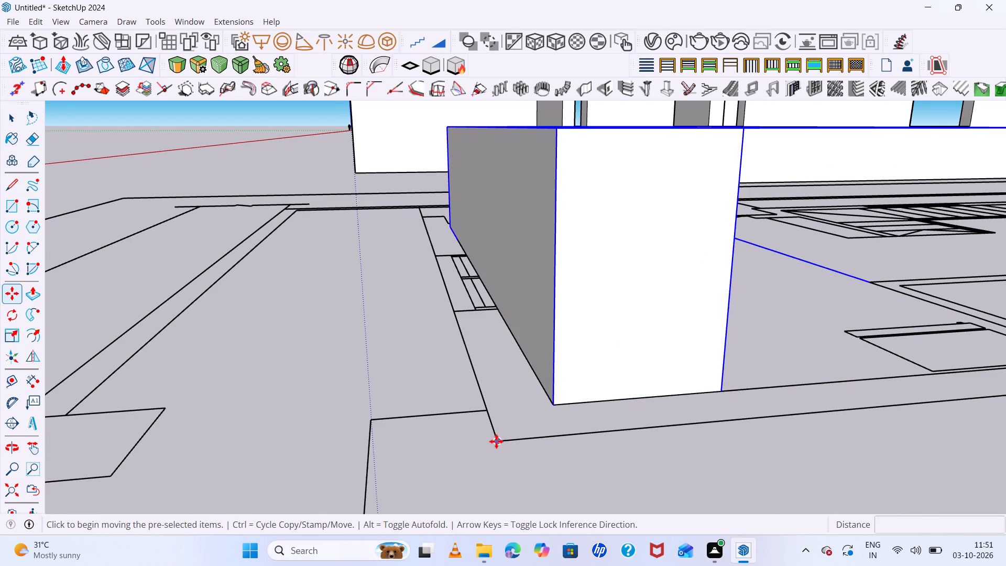
{"action": "left_click", "coordinate": [496, 441]}
{"action": "scroll", "coordinate": [507, 306], "scroll_direction": "down", "scroll_amount": 20}
{"action": "scroll", "coordinate": [507, 306], "scroll_direction": "down", "scroll_amount": 5}
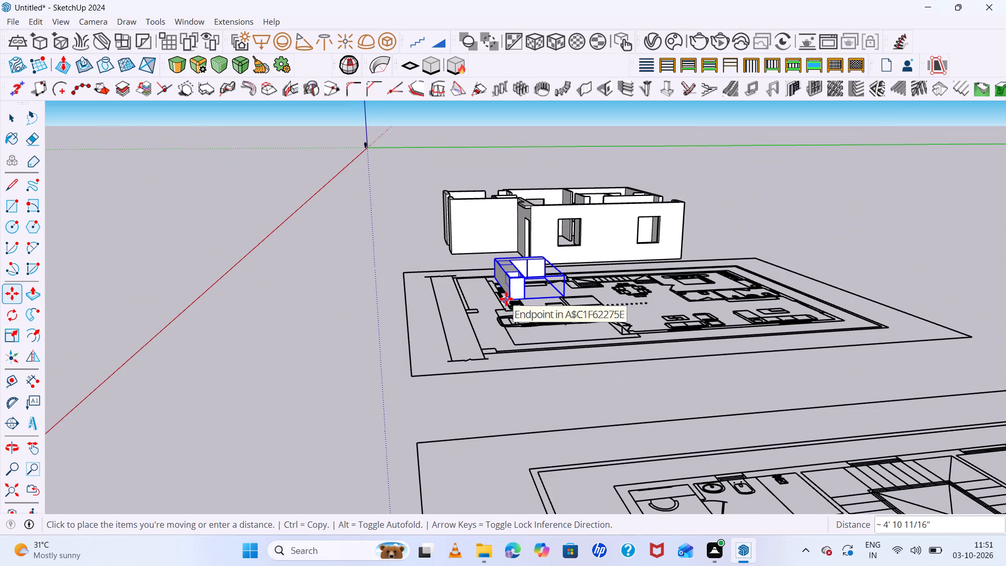
{"action": "scroll", "coordinate": [506, 299], "scroll_direction": "down", "scroll_amount": 4}
{"action": "middle_click_drag", "start_coordinate": [524, 318], "coordinate": [554, 476]}
{"action": "scroll", "coordinate": [473, 195], "scroll_direction": "up", "scroll_amount": 10}
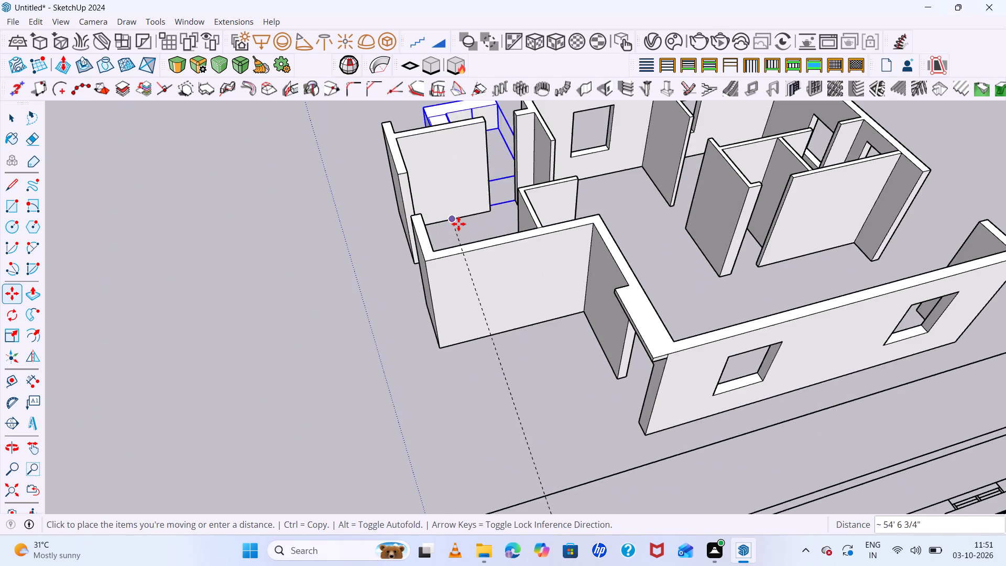
{"action": "middle_click_drag", "start_coordinate": [472, 232], "coordinate": [469, 358]}
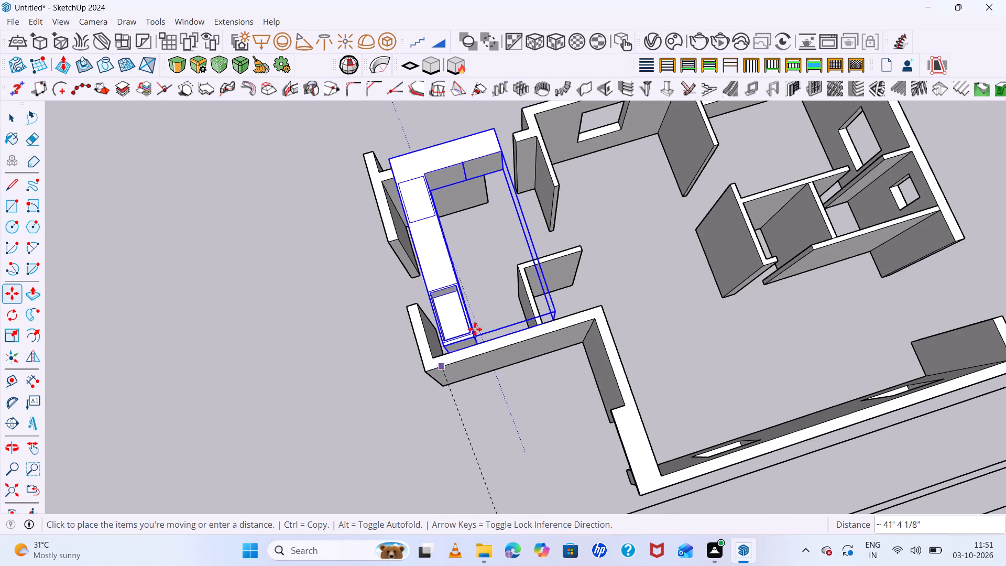
{"action": "scroll", "coordinate": [495, 258], "scroll_direction": "down", "scroll_amount": 14}
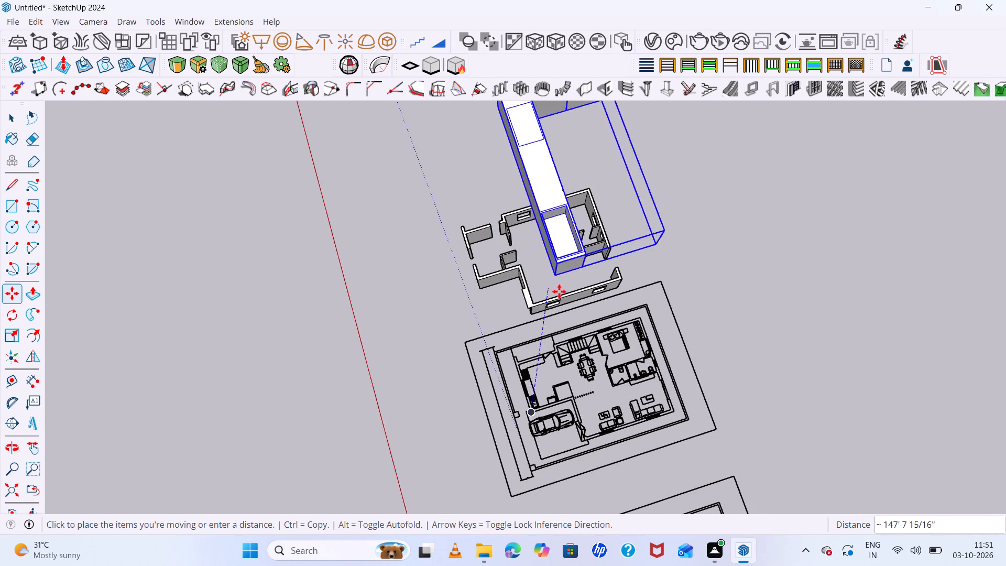
{"action": "scroll", "coordinate": [496, 271], "scroll_direction": "up", "scroll_amount": 8}
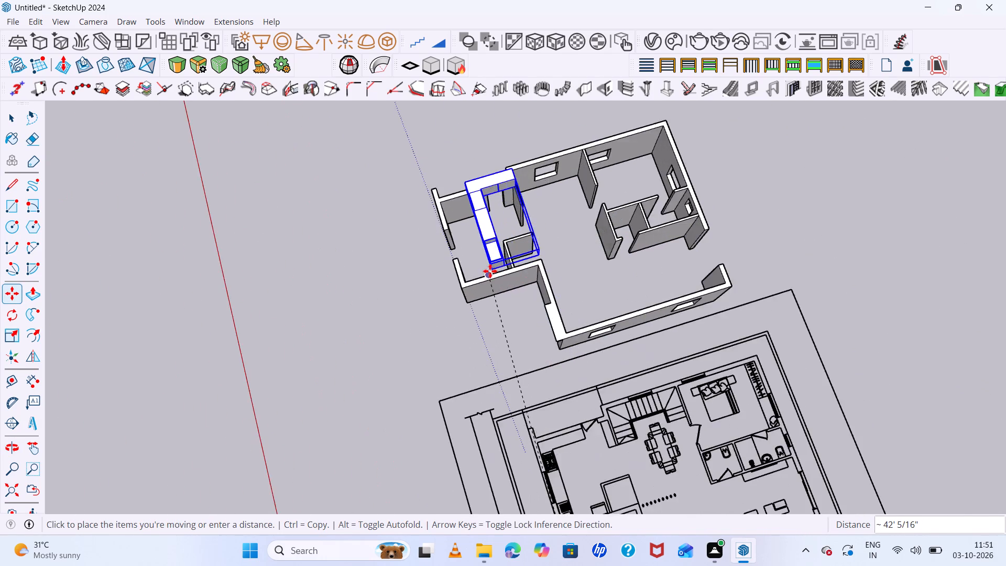
{"action": "scroll", "coordinate": [490, 271], "scroll_direction": "up", "scroll_amount": 4}
{"action": "scroll", "coordinate": [489, 269], "scroll_direction": "down", "scroll_amount": 12}
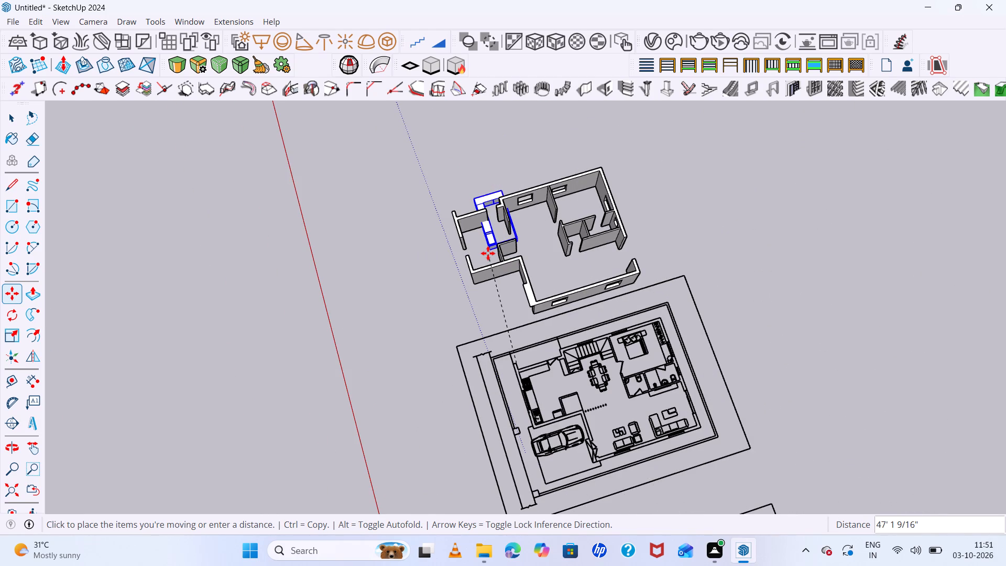
{"action": "scroll", "coordinate": [474, 262], "scroll_direction": "up", "scroll_amount": 6}
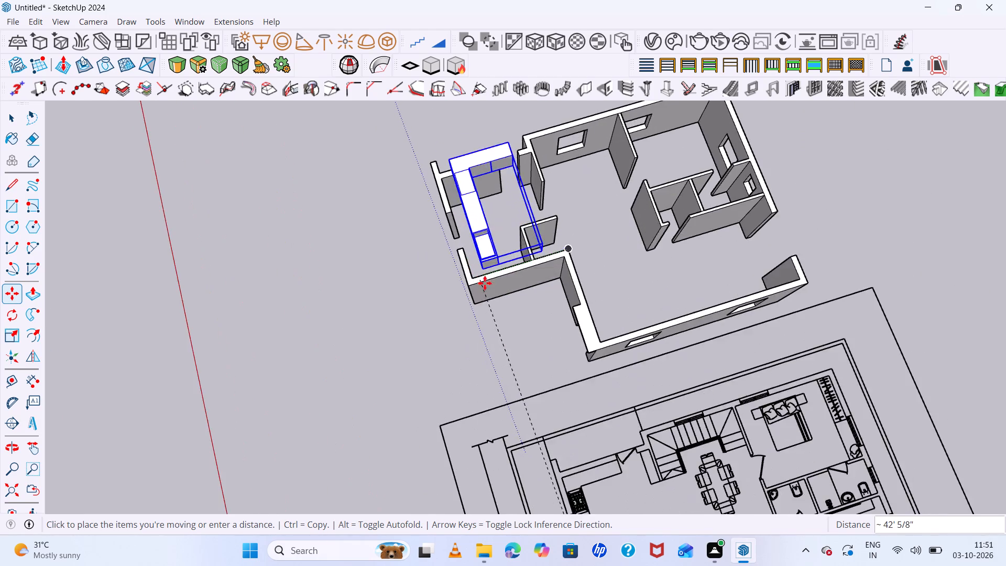
{"action": "scroll", "coordinate": [485, 283], "scroll_direction": "up", "scroll_amount": 5}
{"action": "left_click", "coordinate": [470, 314]}
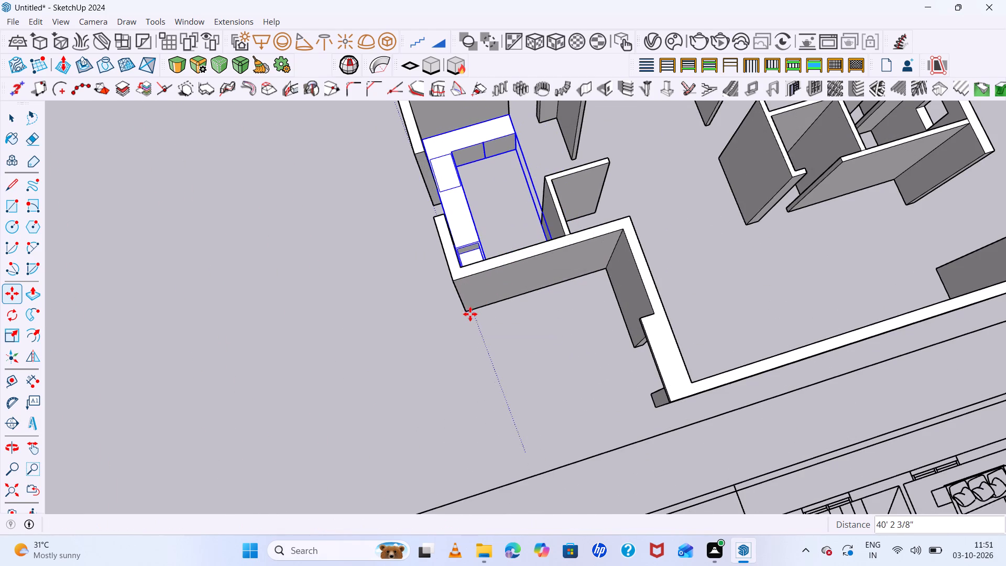
{"action": "middle_click_drag", "start_coordinate": [508, 320], "coordinate": [442, 349]}
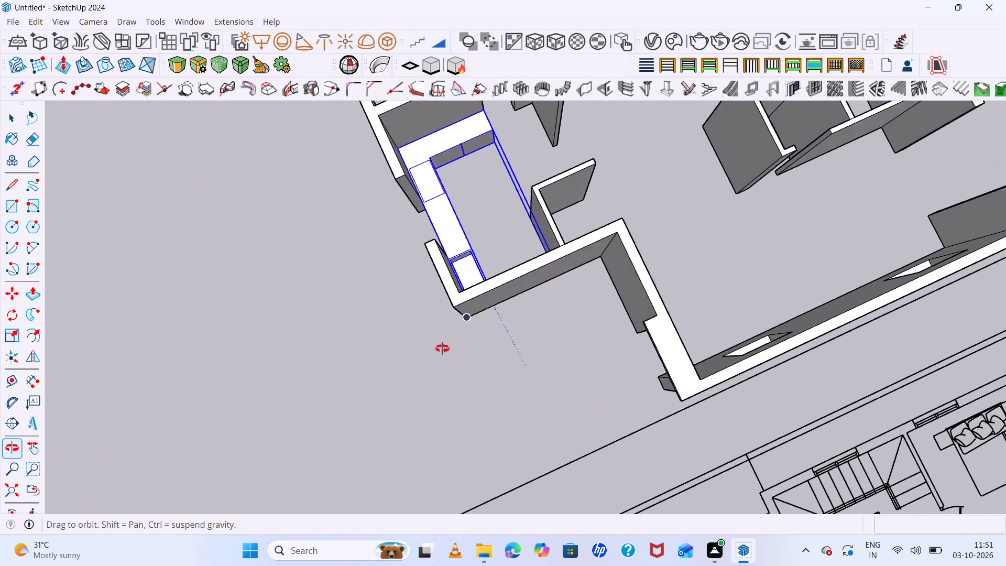
Deselect the counter and examine its placement within the house walls, comparing it with the kitchen on the floor plan.
{"action": "middle_click_drag", "start_coordinate": [442, 349], "coordinate": [575, 351]}
{"action": "middle_click", "coordinate": [575, 351]}
{"action": "key", "text": "space"}
{"action": "left_click", "coordinate": [567, 329]}
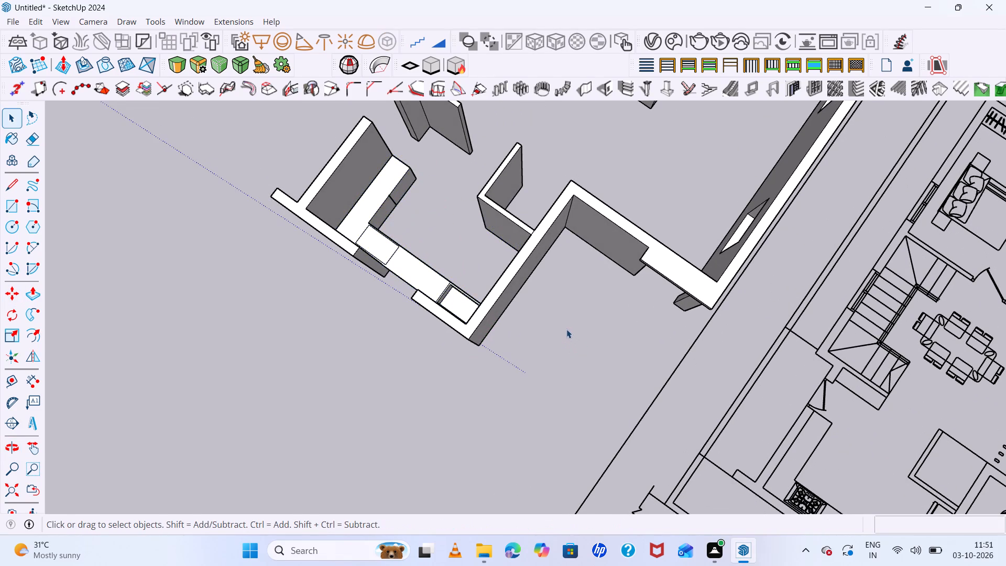
{"action": "middle_click_drag", "start_coordinate": [643, 448], "coordinate": [905, 329]}
{"action": "scroll", "coordinate": [634, 347], "scroll_direction": "up", "scroll_amount": 1}
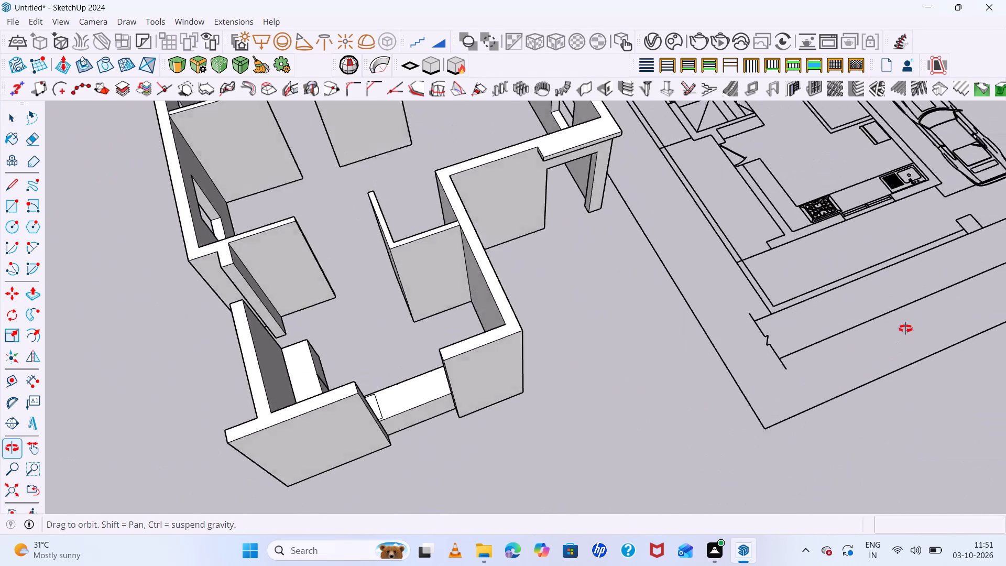
{"action": "middle_click_drag", "start_coordinate": [905, 329], "coordinate": [829, 360]}
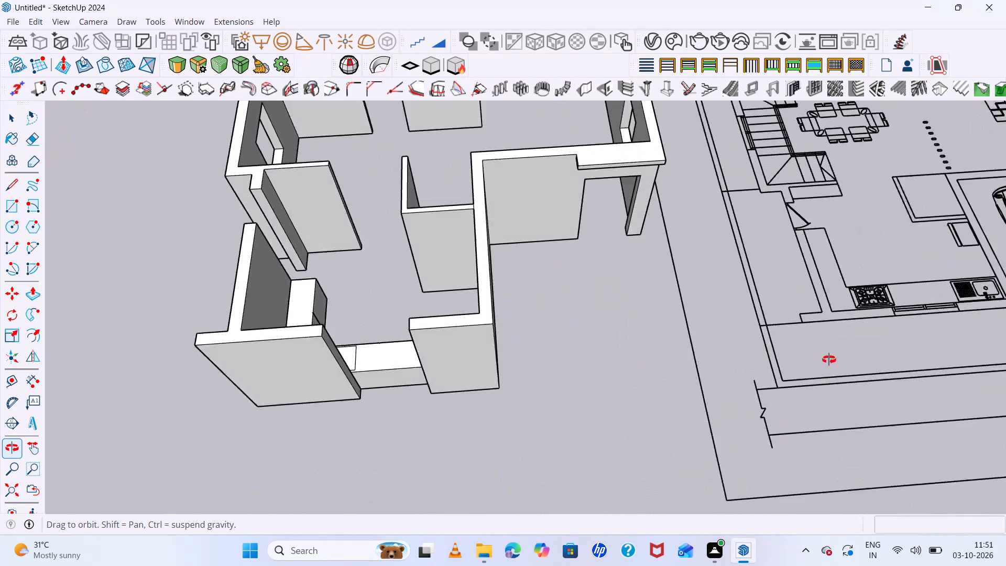
{"action": "middle_click_drag", "start_coordinate": [829, 360], "coordinate": [677, 292]}
{"action": "scroll", "coordinate": [659, 290], "scroll_direction": "down", "scroll_amount": 8}
{"action": "scroll", "coordinate": [840, 404], "scroll_direction": "up", "scroll_amount": 6}
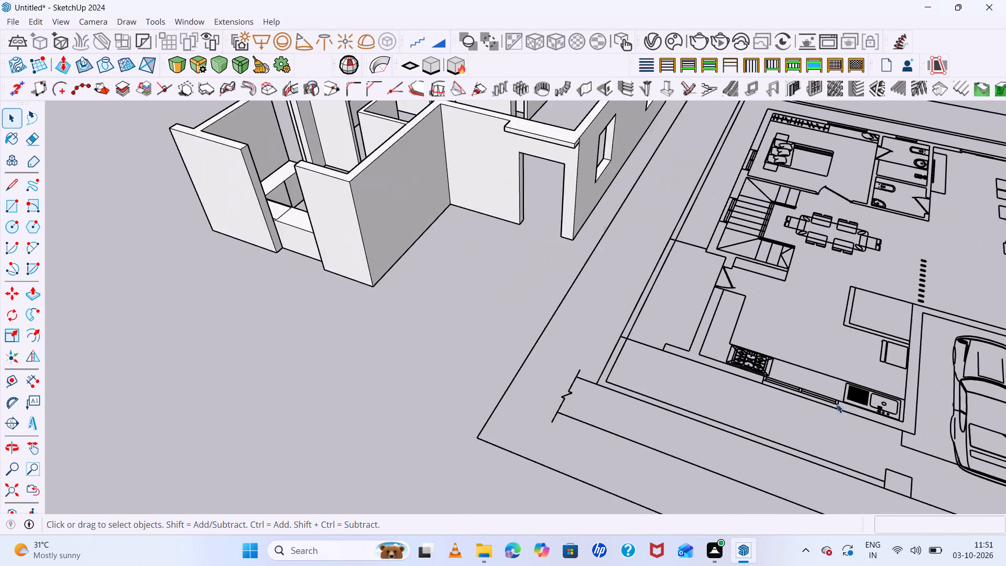
{"action": "middle_click_drag", "start_coordinate": [783, 419], "coordinate": [826, 445]}
{"action": "scroll", "coordinate": [855, 388], "scroll_direction": "up", "scroll_amount": 14}
{"action": "middle_click_drag", "start_coordinate": [766, 382], "coordinate": [814, 470]}
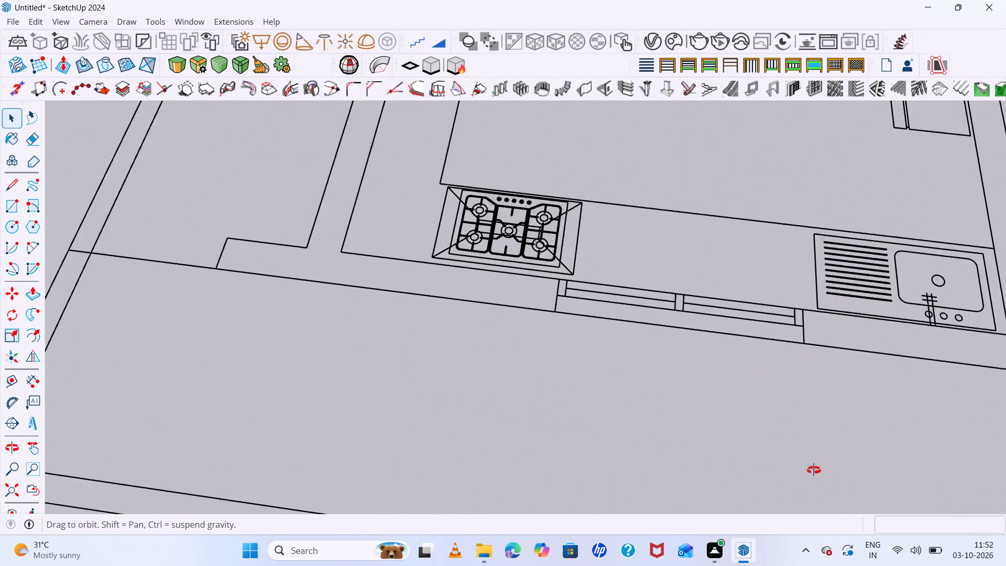
{"action": "middle_click_drag", "start_coordinate": [814, 470], "coordinate": [847, 355]}
{"action": "scroll", "coordinate": [848, 342], "scroll_direction": "up", "scroll_amount": 1}
{"action": "scroll", "coordinate": [848, 338], "scroll_direction": "down", "scroll_amount": 20}
{"action": "scroll", "coordinate": [848, 338], "scroll_direction": "down", "scroll_amount": 1}
{"action": "scroll", "coordinate": [579, 369], "scroll_direction": "up", "scroll_amount": 13}
{"action": "middle_click_drag", "start_coordinate": [464, 382], "coordinate": [523, 422]}
{"action": "scroll", "coordinate": [489, 418], "scroll_direction": "down", "scroll_amount": 6}
{"action": "middle_click_drag", "start_coordinate": [747, 507], "coordinate": [687, 504]}
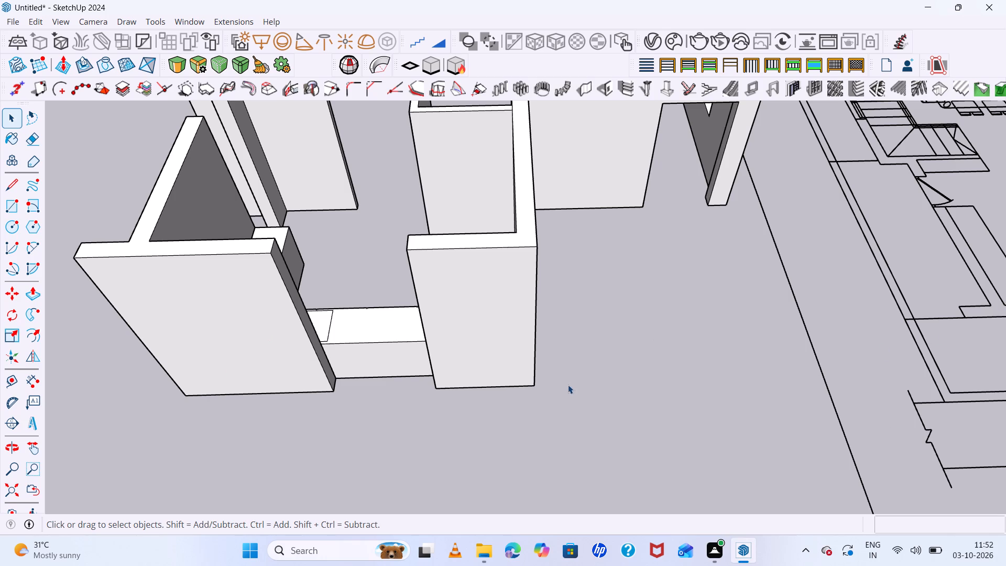
{"action": "middle_click_drag", "start_coordinate": [430, 391], "coordinate": [977, 342]}
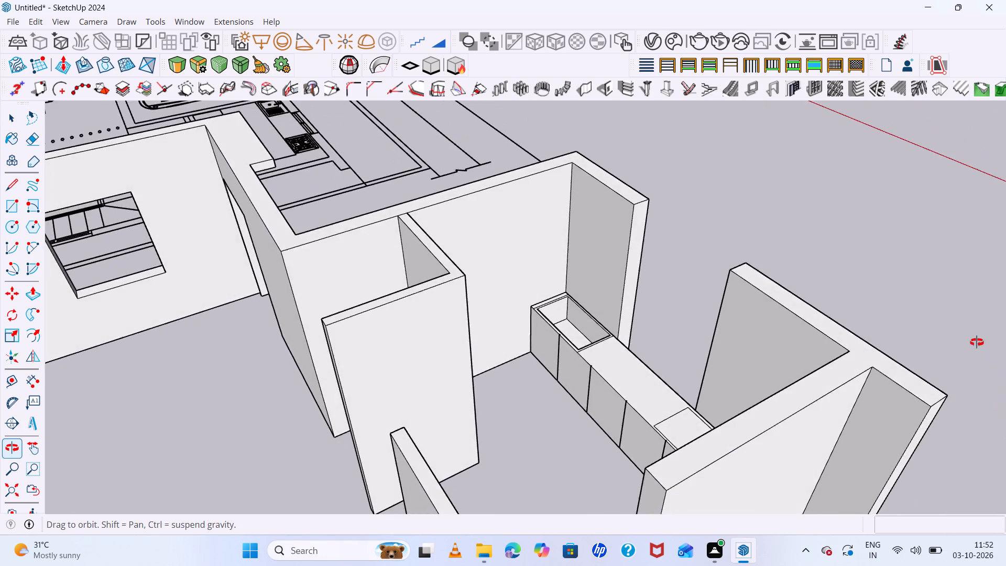
{"action": "middle_click_drag", "start_coordinate": [977, 342], "coordinate": [446, 429]}
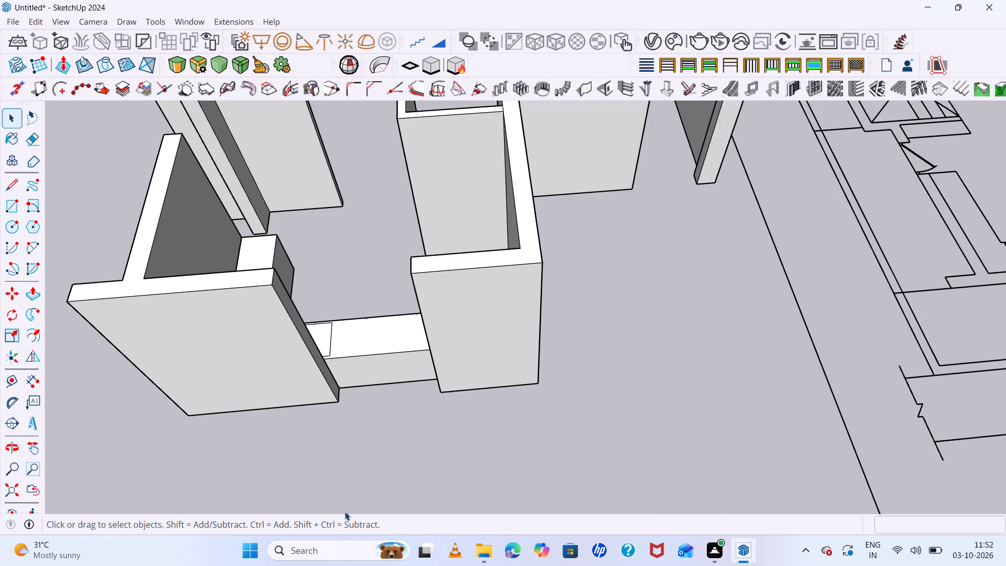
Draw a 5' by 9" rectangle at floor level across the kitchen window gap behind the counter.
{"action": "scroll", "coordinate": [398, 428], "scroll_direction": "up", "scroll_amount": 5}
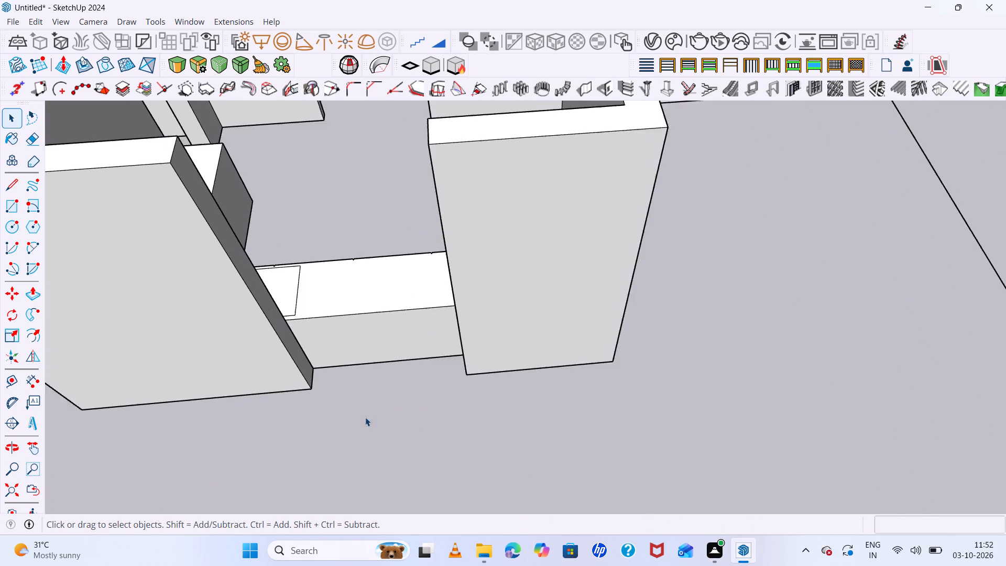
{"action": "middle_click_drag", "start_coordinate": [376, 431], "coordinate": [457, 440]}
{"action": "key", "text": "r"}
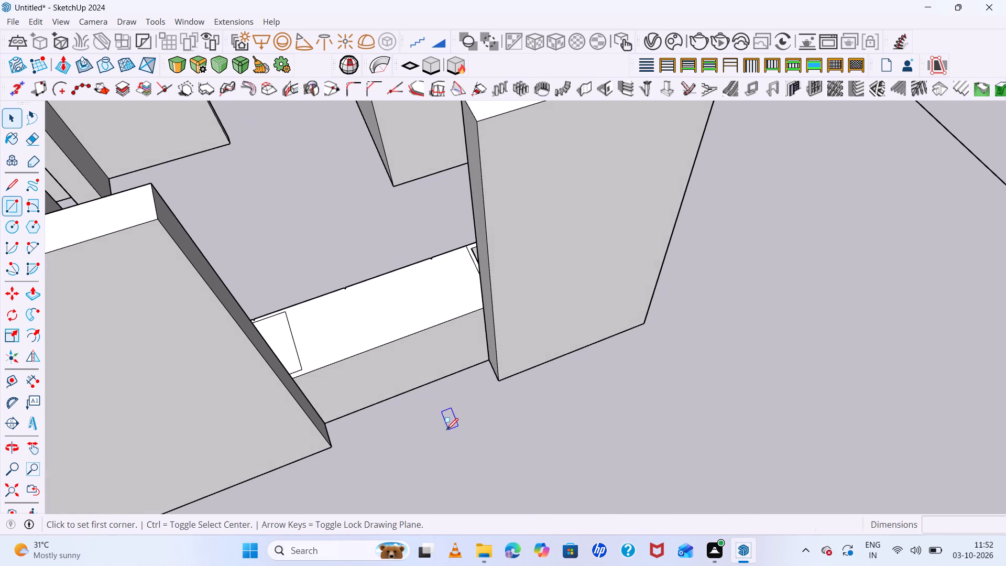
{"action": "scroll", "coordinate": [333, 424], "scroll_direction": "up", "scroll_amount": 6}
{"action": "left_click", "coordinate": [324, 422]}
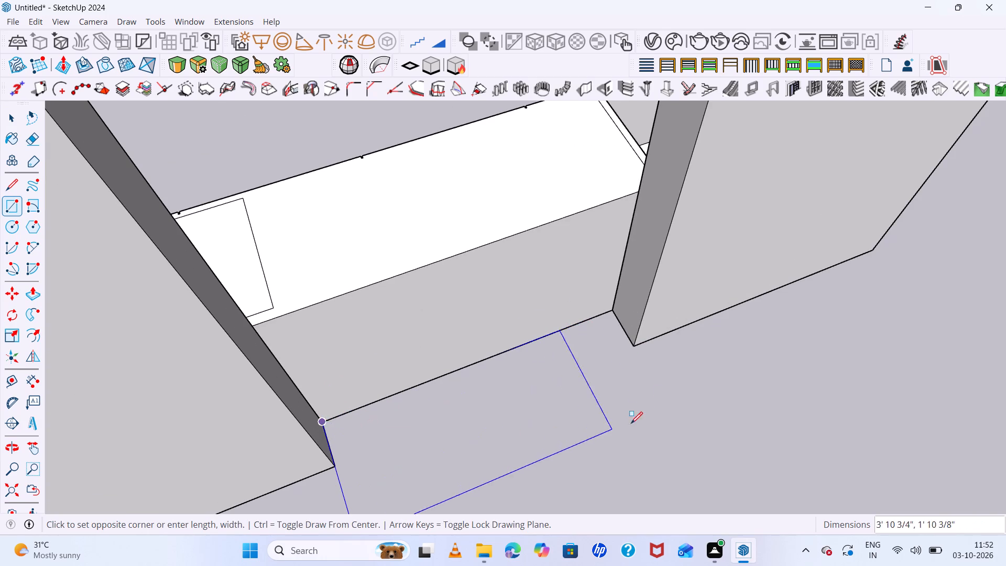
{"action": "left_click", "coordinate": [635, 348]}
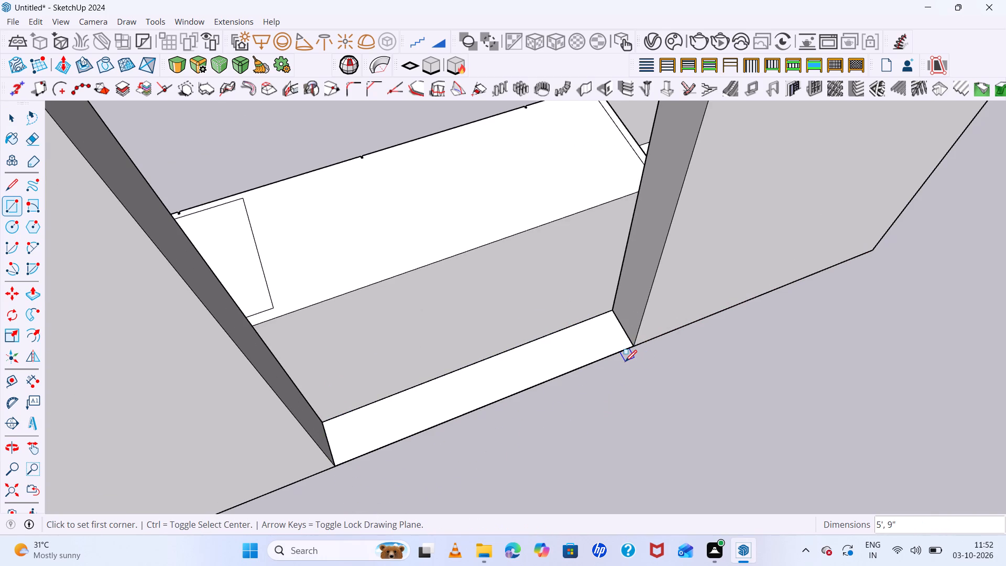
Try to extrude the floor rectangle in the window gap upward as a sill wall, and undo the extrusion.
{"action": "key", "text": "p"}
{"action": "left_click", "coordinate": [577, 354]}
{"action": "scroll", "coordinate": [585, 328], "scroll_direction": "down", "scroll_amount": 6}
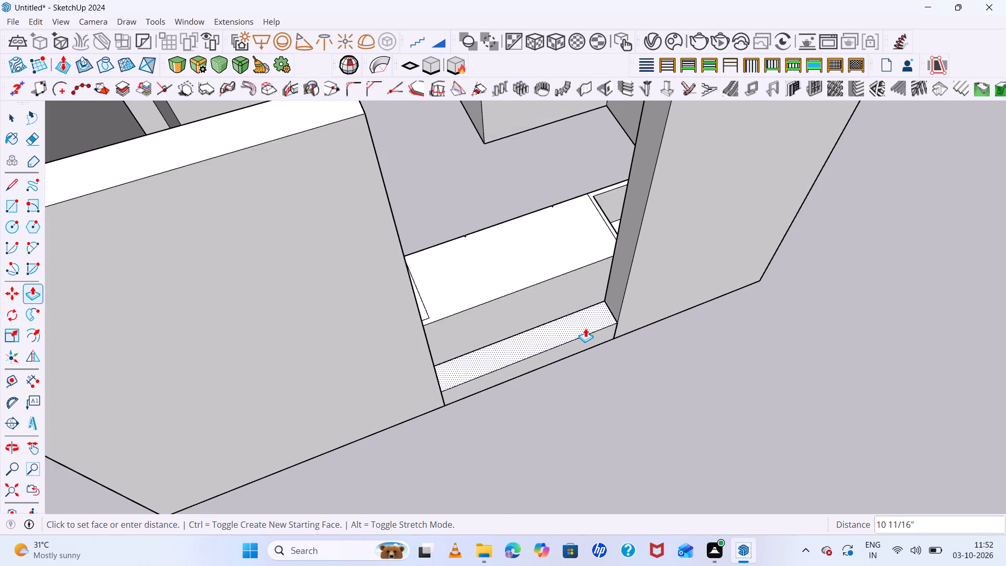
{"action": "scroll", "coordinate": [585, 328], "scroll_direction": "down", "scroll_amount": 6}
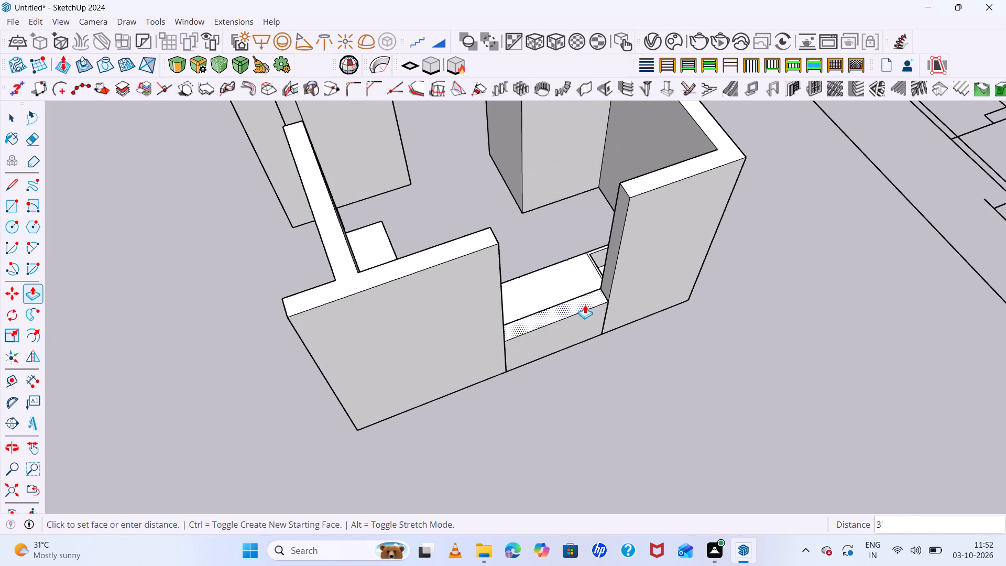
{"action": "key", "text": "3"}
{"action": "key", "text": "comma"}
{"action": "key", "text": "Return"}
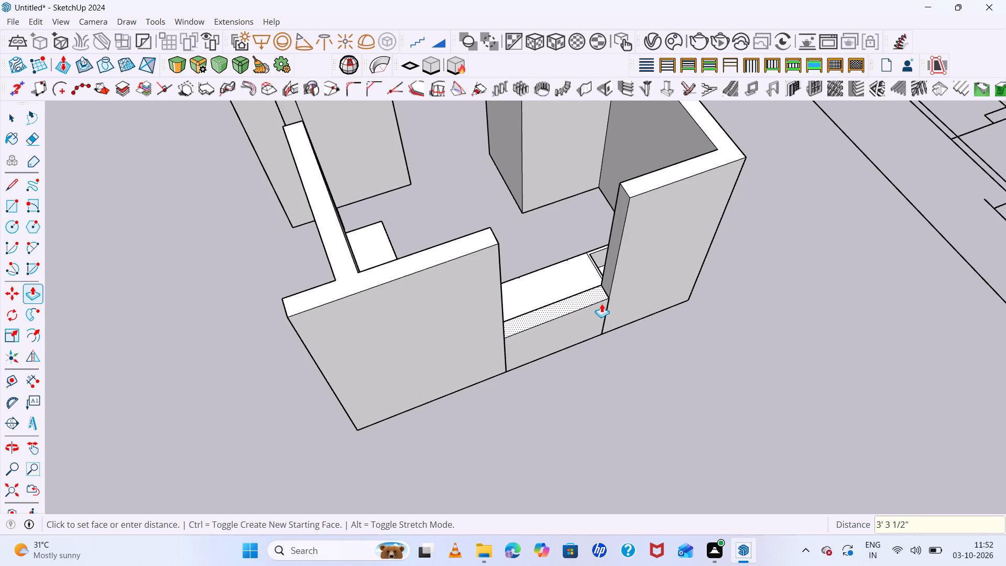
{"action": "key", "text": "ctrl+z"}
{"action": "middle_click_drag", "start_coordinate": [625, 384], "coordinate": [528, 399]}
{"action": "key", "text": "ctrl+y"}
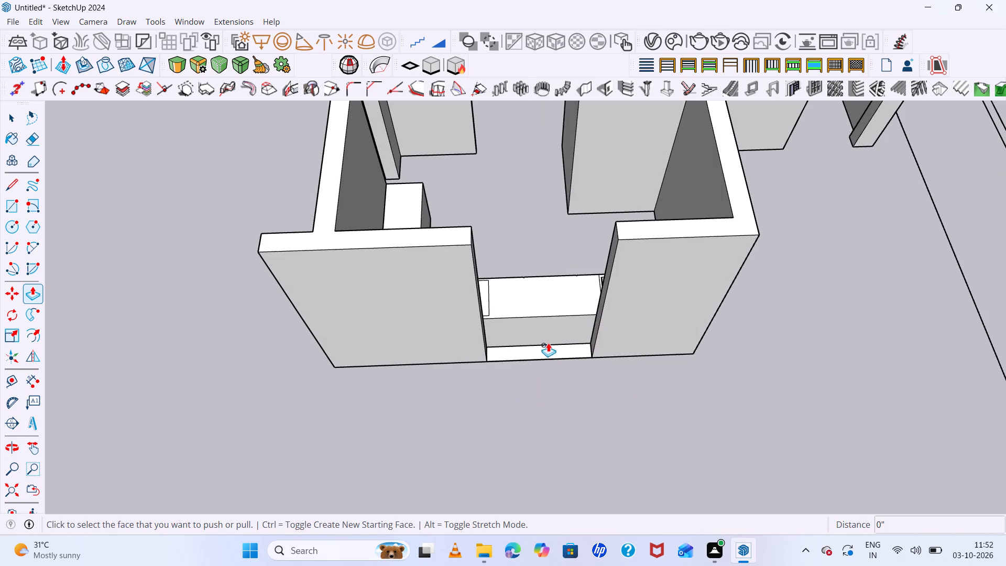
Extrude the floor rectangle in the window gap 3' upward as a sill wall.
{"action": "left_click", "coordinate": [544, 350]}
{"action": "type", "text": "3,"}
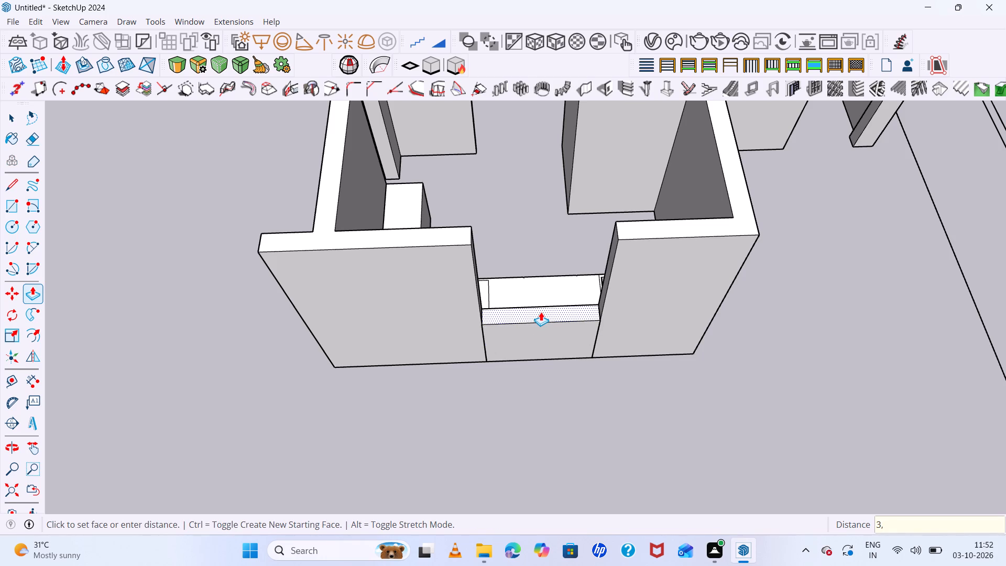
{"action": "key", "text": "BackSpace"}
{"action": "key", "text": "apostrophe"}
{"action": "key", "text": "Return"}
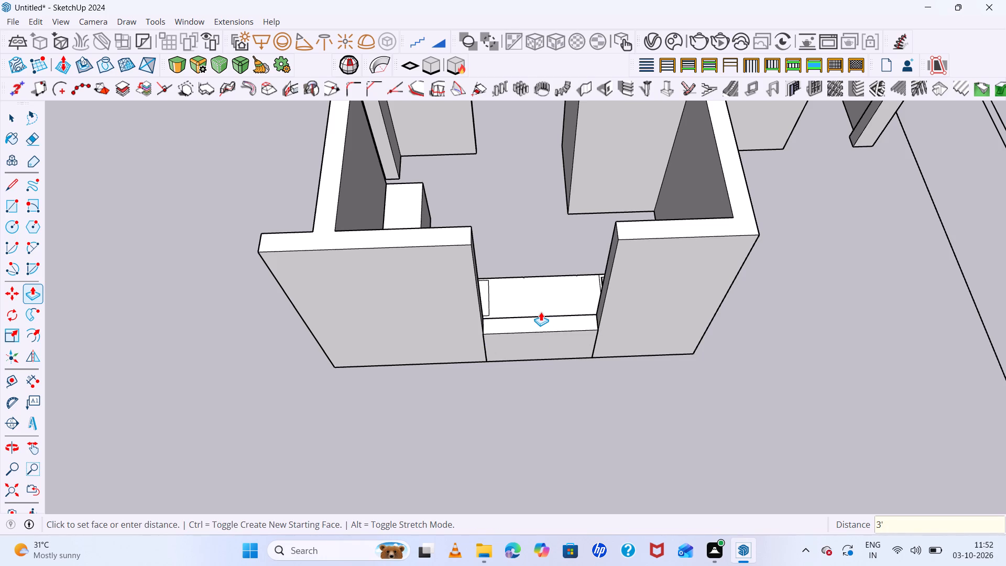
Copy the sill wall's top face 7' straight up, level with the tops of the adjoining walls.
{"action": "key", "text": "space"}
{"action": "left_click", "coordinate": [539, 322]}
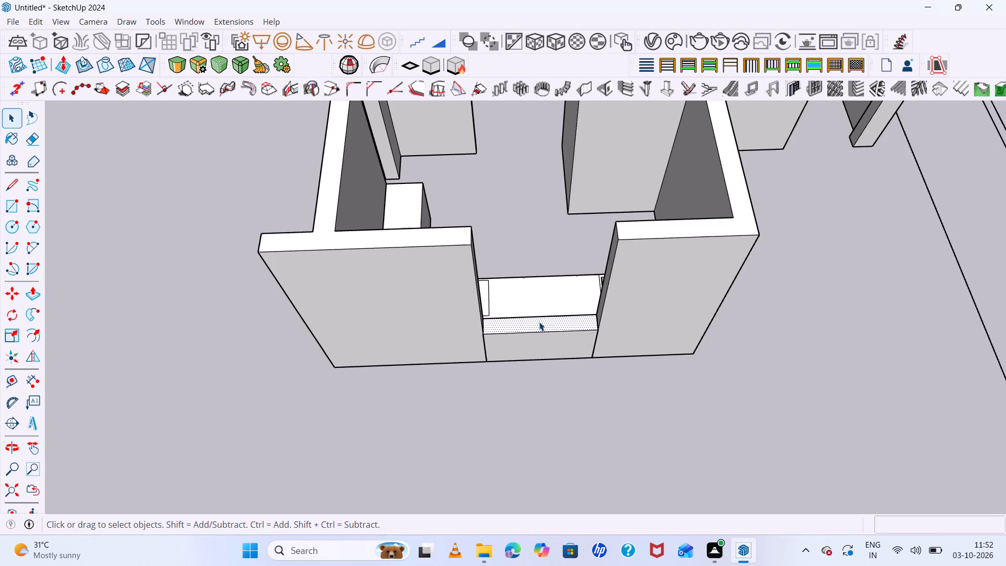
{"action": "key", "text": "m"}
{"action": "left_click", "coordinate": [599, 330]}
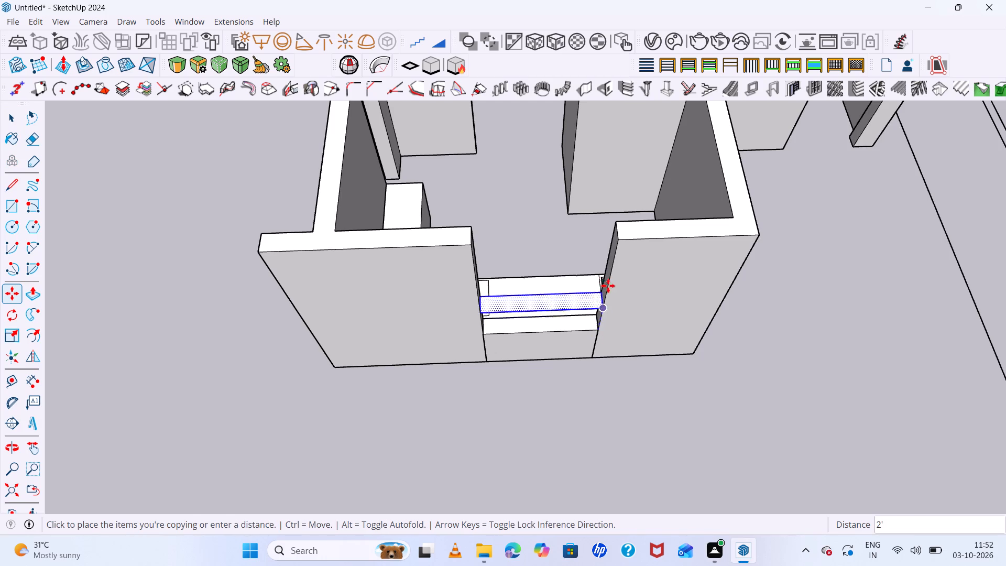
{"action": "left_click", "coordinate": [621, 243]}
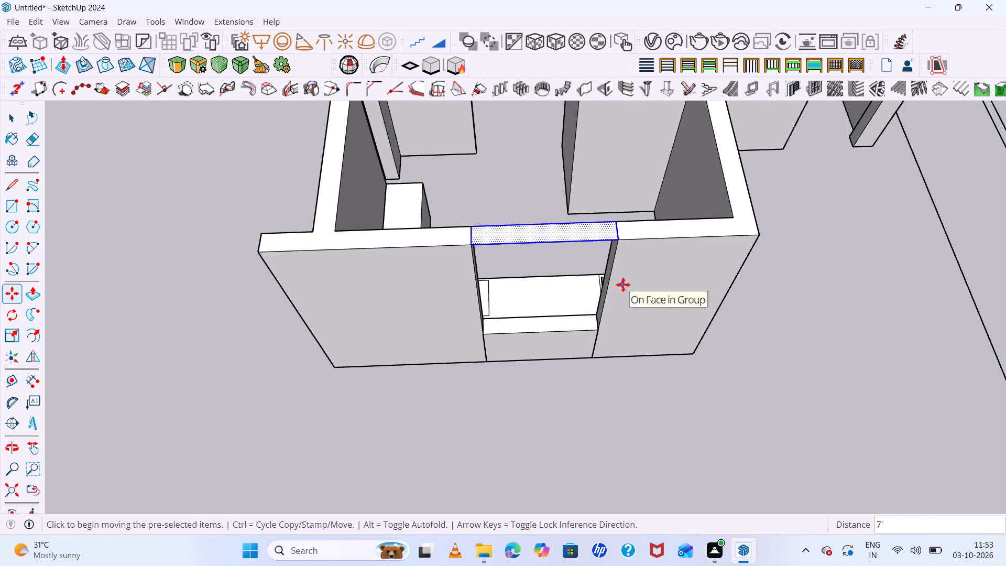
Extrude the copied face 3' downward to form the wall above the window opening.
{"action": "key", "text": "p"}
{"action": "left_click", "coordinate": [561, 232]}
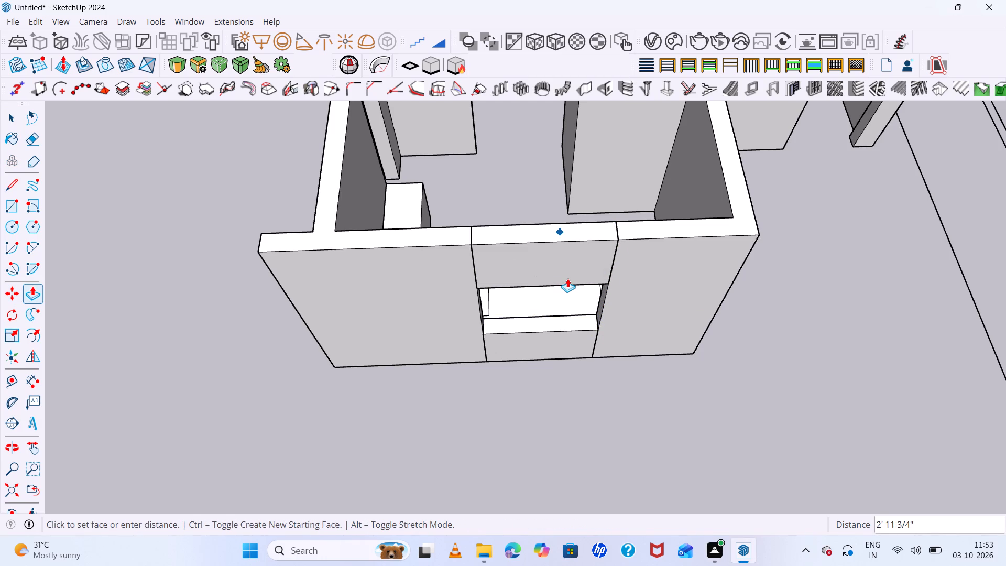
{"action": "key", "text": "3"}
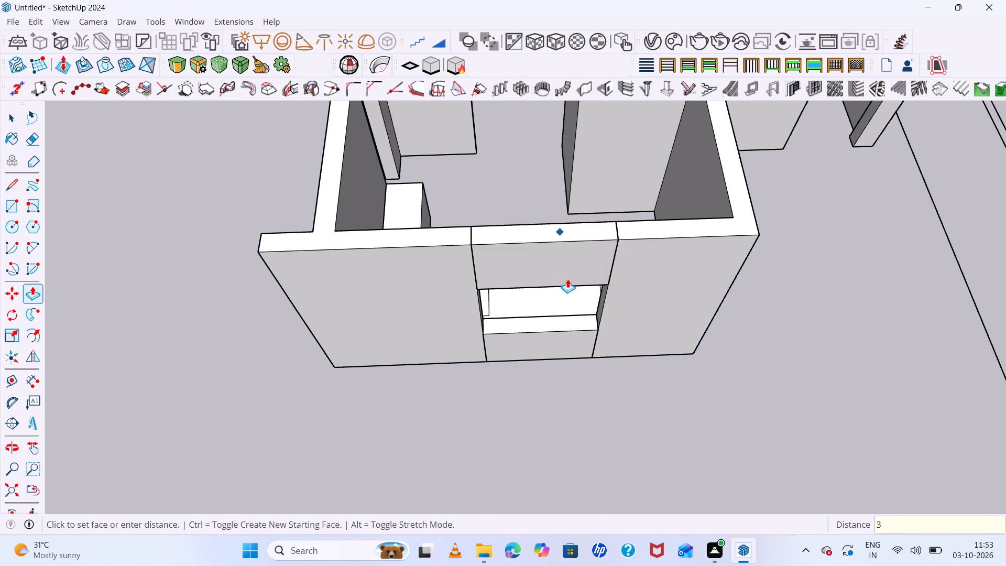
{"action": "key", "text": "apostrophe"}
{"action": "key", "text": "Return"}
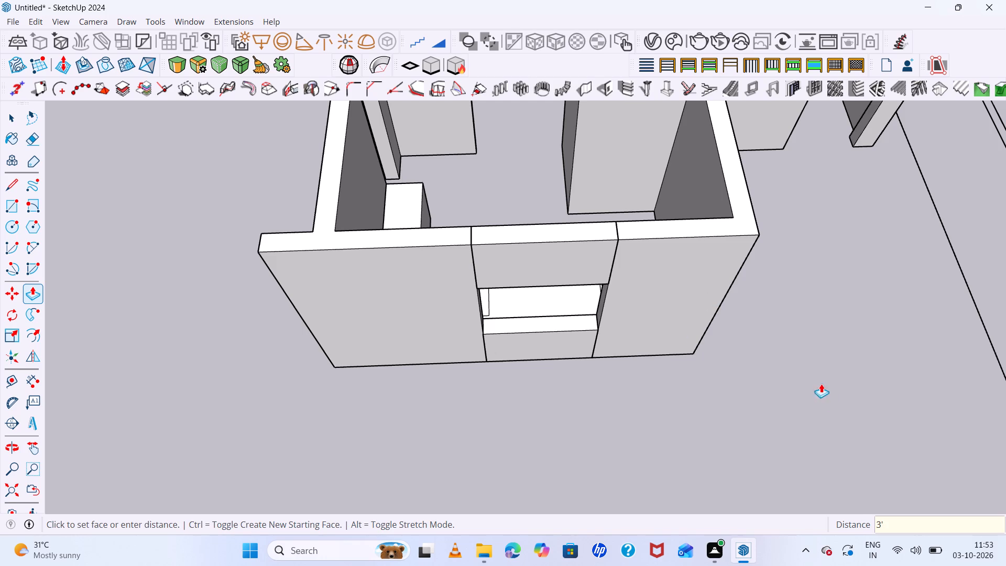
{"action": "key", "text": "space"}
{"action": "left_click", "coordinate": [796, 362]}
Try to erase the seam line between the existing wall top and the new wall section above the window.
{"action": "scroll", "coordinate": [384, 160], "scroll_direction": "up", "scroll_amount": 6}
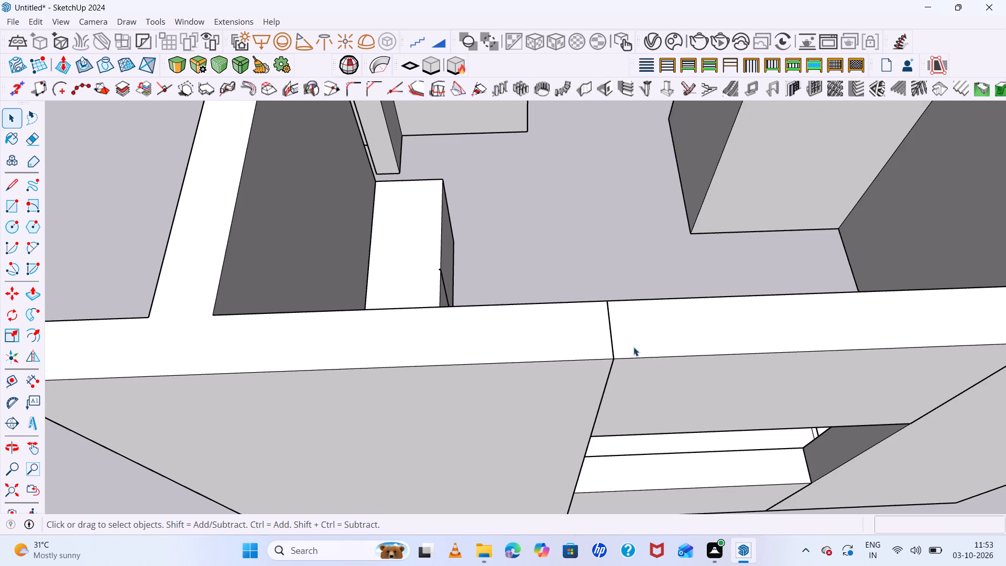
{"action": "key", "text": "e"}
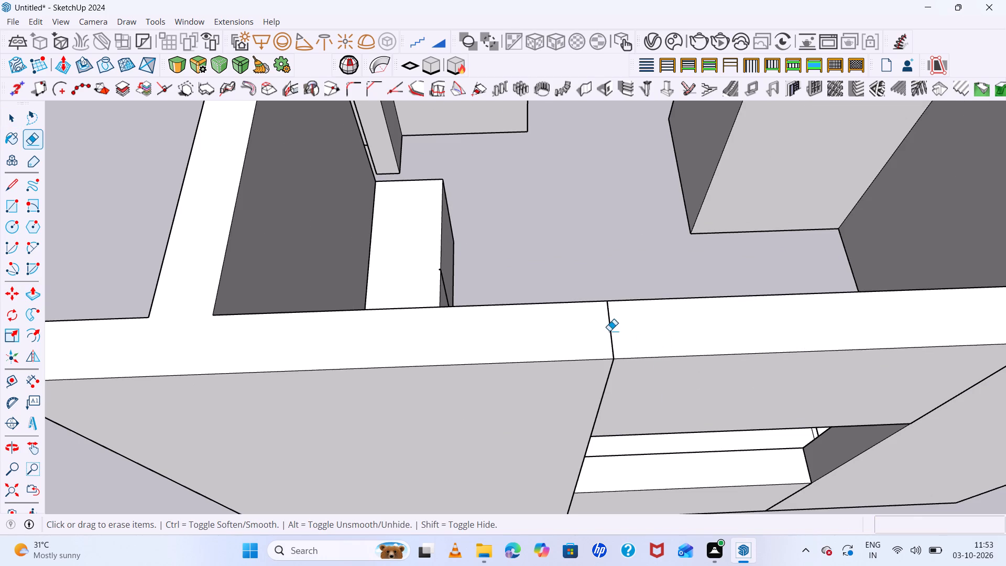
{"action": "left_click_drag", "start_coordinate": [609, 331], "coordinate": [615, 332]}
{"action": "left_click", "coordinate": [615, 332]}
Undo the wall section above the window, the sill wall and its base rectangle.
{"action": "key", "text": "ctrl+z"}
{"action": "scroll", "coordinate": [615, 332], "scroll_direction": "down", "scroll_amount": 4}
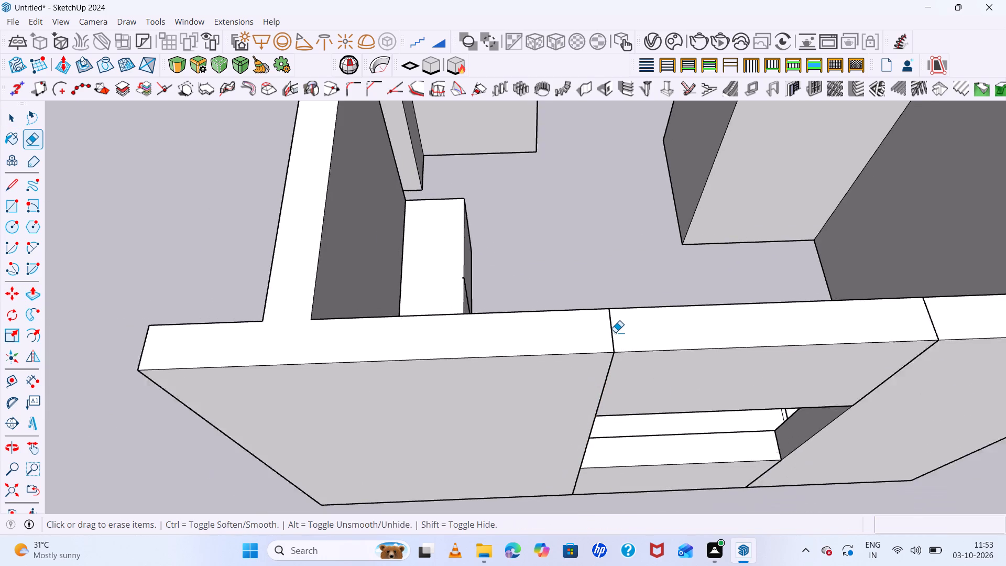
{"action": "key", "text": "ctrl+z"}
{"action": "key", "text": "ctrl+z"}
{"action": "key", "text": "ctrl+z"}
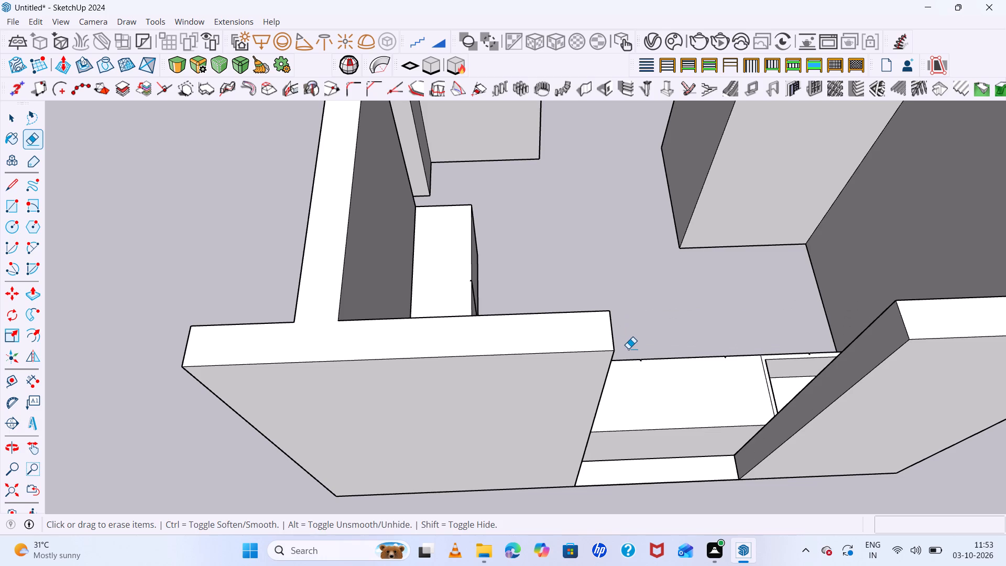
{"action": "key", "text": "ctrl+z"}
Open the 3D walls group for editing and draw a 5' by 9" rectangle at floor level across the kitchen window gap.
{"action": "key", "text": "space"}
{"action": "triple_click", "coordinate": [542, 380]}
{"action": "left_click", "coordinate": [542, 380]}
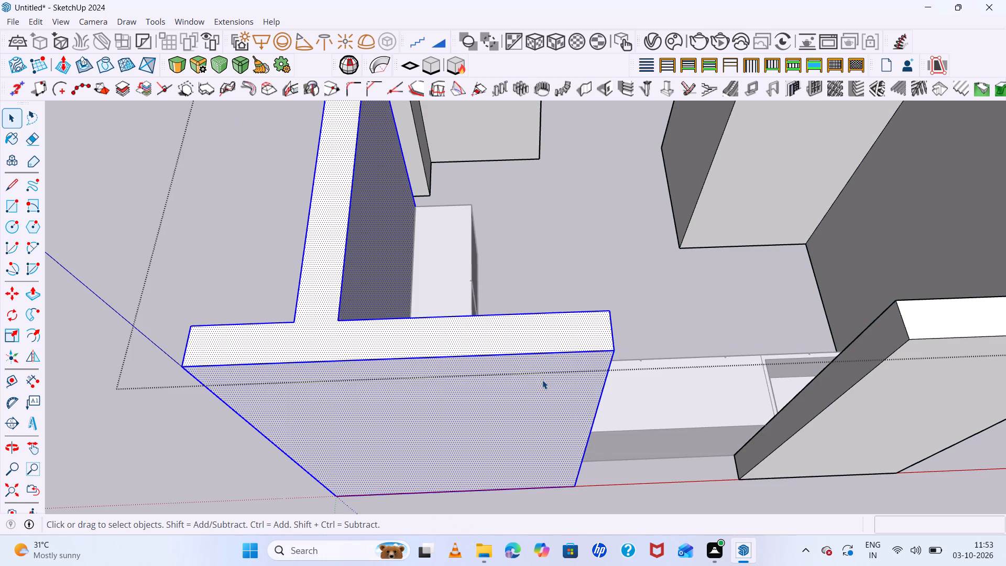
{"action": "scroll", "coordinate": [564, 401], "scroll_direction": "up", "scroll_amount": 5}
{"action": "scroll", "coordinate": [484, 337], "scroll_direction": "down", "scroll_amount": 10}
{"action": "left_click", "coordinate": [617, 474]}
{"action": "scroll", "coordinate": [681, 473], "scroll_direction": "up", "scroll_amount": 5}
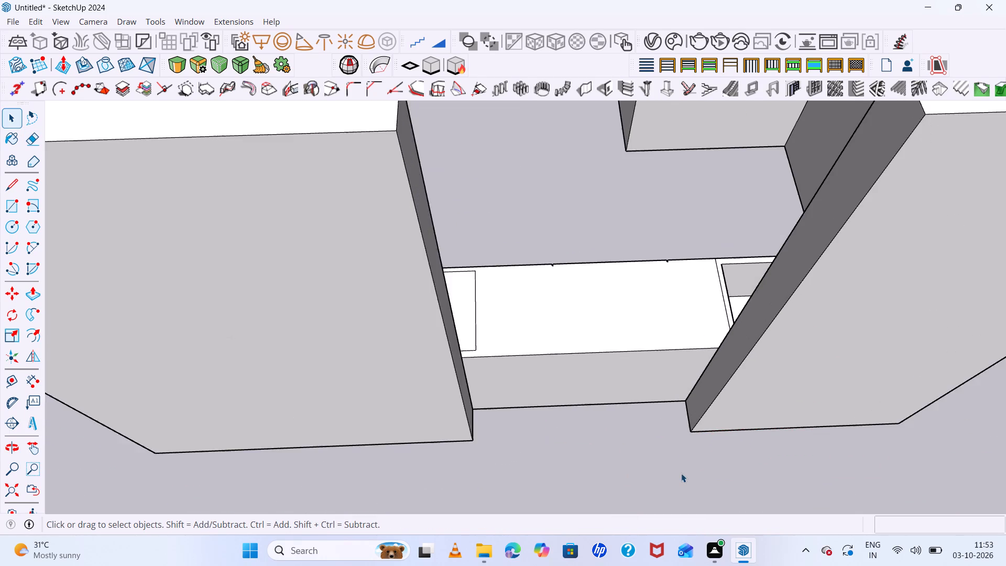
{"action": "triple_click", "coordinate": [312, 375]}
{"action": "scroll", "coordinate": [514, 432], "scroll_direction": "up", "scroll_amount": 6}
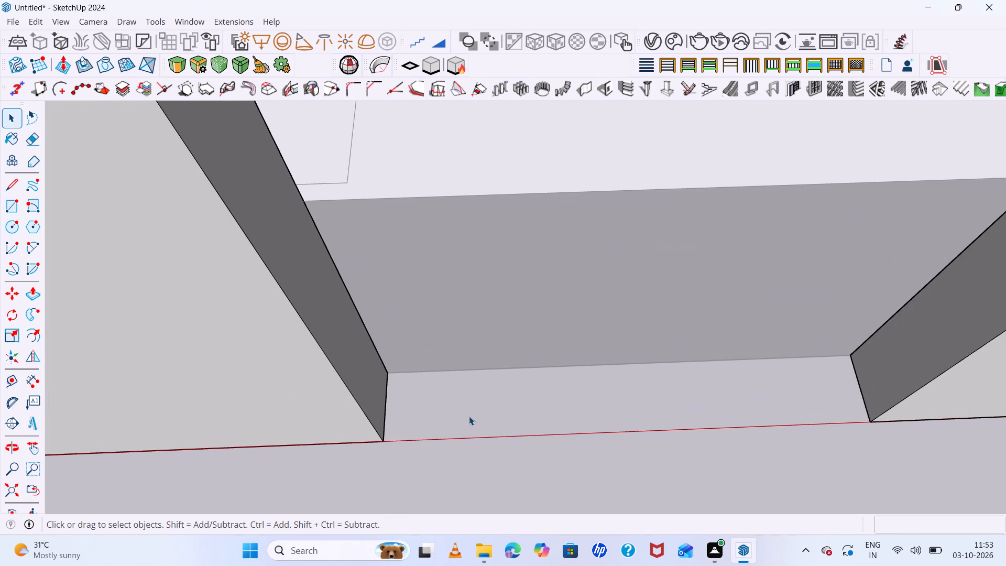
{"action": "key", "text": "r"}
{"action": "left_click", "coordinate": [392, 376]}
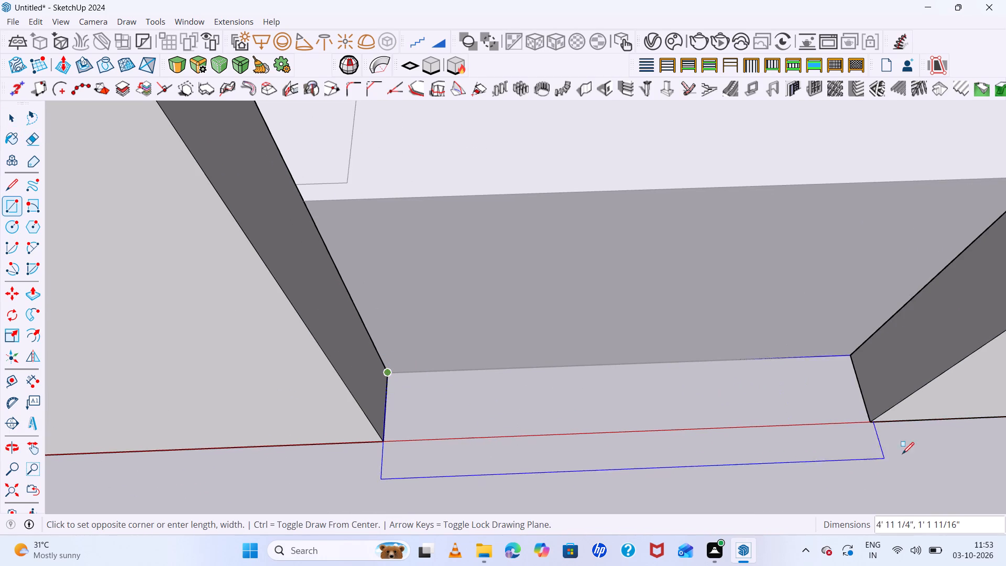
{"action": "left_click", "coordinate": [868, 421]}
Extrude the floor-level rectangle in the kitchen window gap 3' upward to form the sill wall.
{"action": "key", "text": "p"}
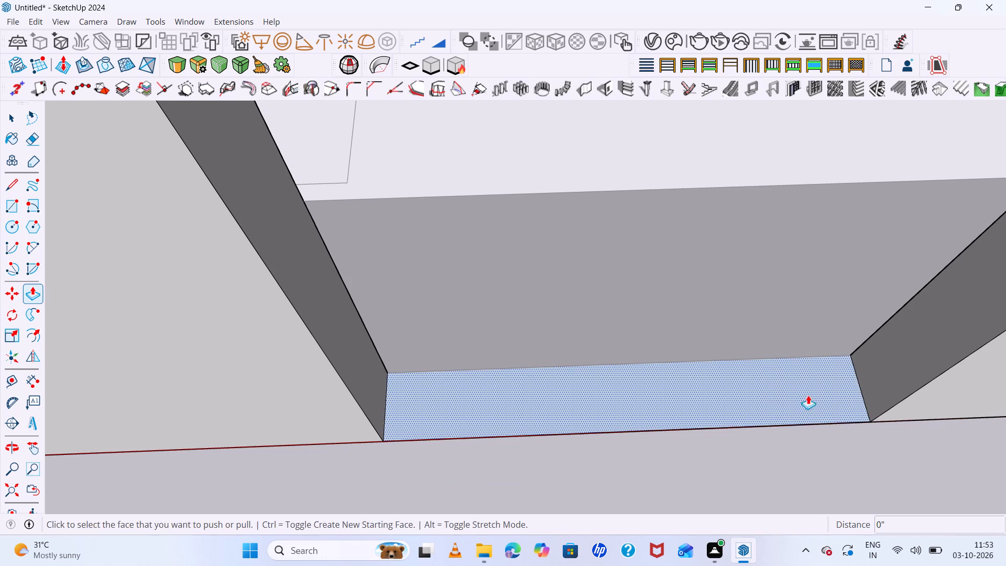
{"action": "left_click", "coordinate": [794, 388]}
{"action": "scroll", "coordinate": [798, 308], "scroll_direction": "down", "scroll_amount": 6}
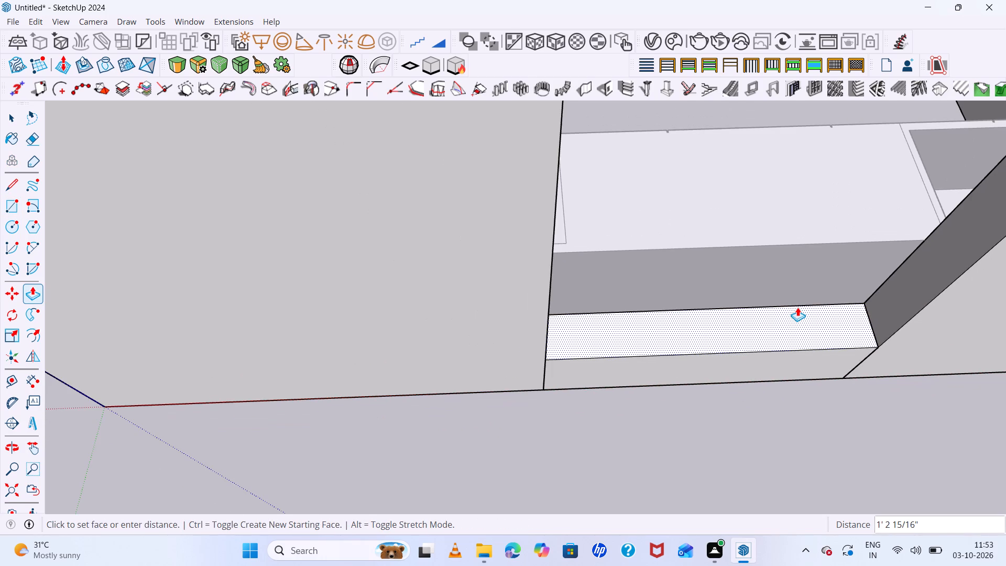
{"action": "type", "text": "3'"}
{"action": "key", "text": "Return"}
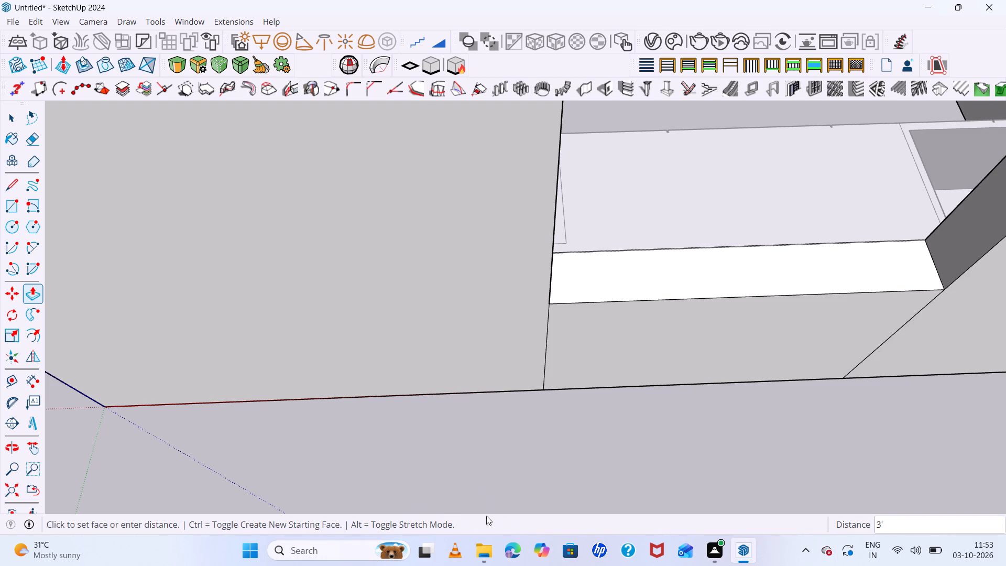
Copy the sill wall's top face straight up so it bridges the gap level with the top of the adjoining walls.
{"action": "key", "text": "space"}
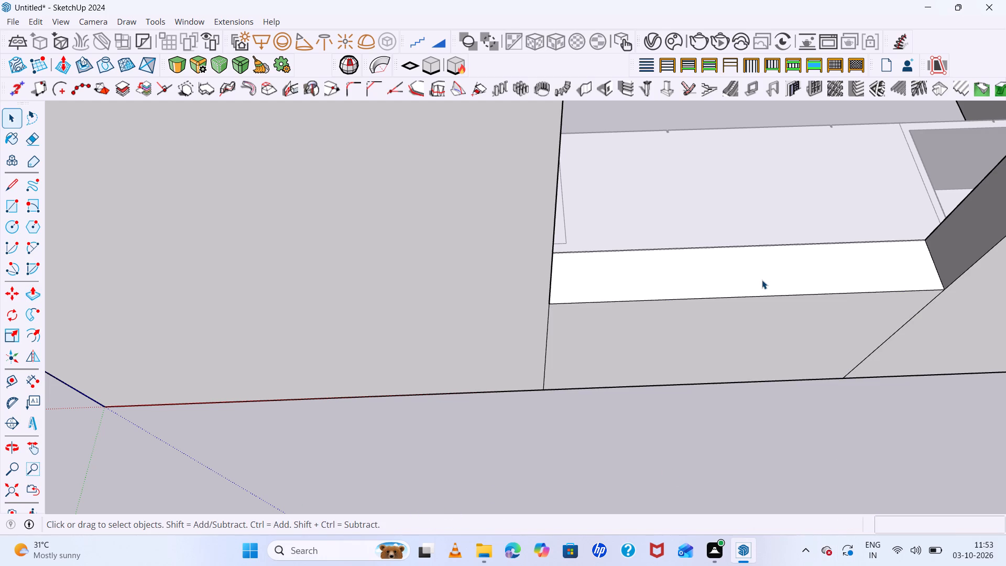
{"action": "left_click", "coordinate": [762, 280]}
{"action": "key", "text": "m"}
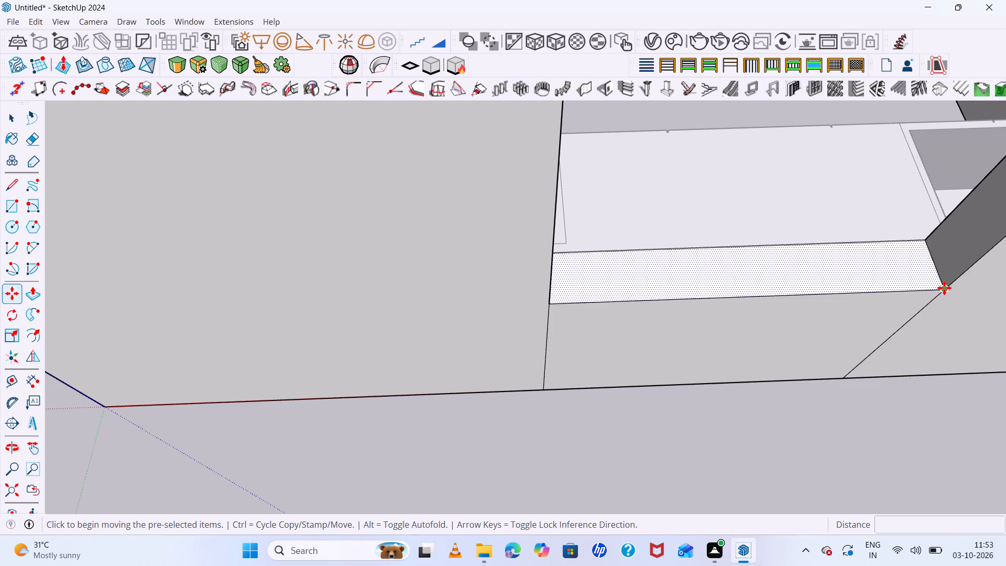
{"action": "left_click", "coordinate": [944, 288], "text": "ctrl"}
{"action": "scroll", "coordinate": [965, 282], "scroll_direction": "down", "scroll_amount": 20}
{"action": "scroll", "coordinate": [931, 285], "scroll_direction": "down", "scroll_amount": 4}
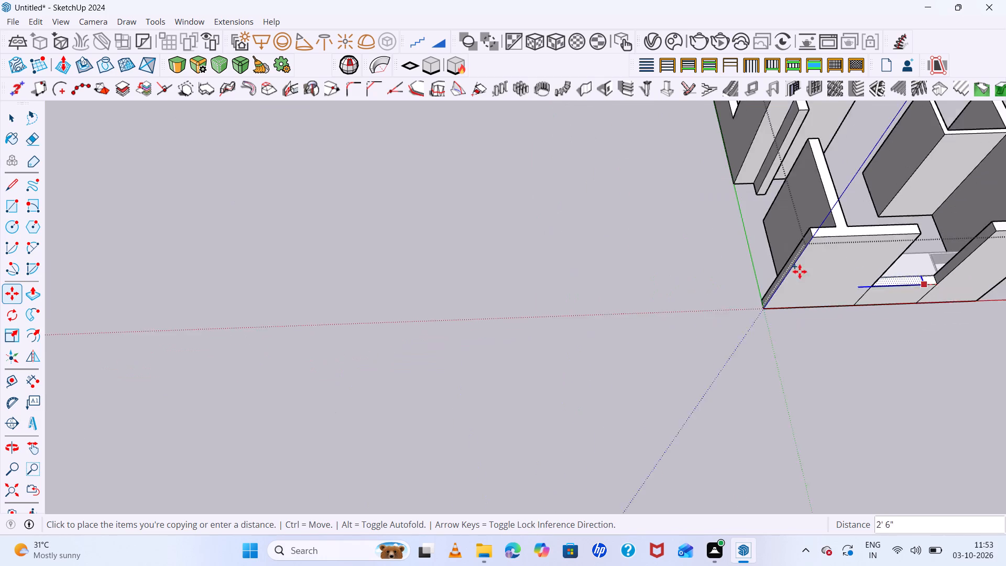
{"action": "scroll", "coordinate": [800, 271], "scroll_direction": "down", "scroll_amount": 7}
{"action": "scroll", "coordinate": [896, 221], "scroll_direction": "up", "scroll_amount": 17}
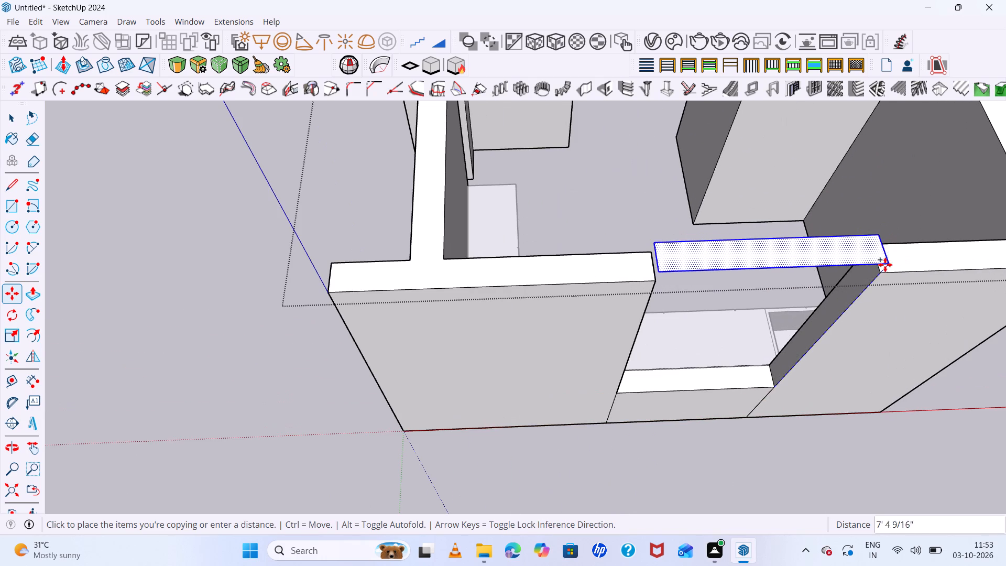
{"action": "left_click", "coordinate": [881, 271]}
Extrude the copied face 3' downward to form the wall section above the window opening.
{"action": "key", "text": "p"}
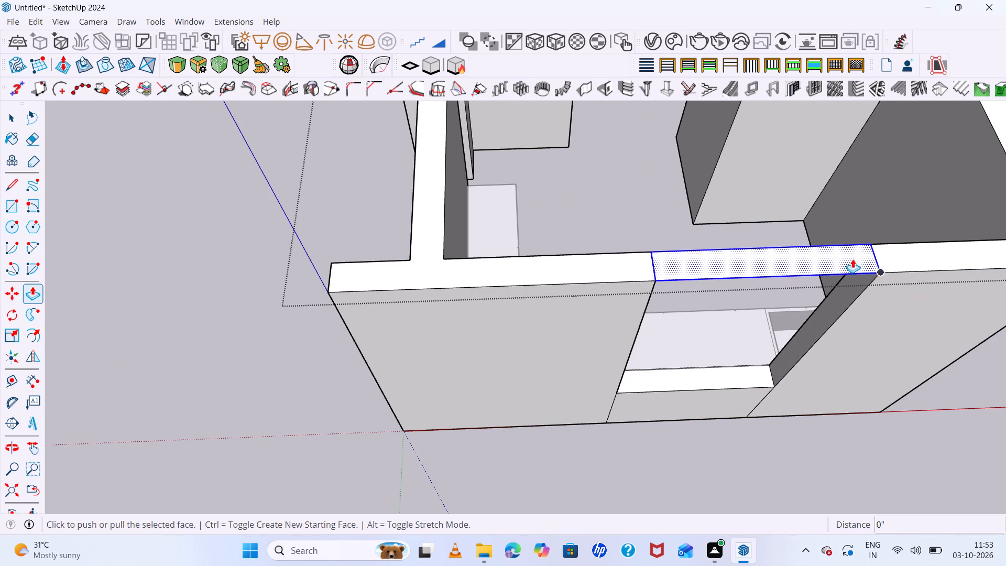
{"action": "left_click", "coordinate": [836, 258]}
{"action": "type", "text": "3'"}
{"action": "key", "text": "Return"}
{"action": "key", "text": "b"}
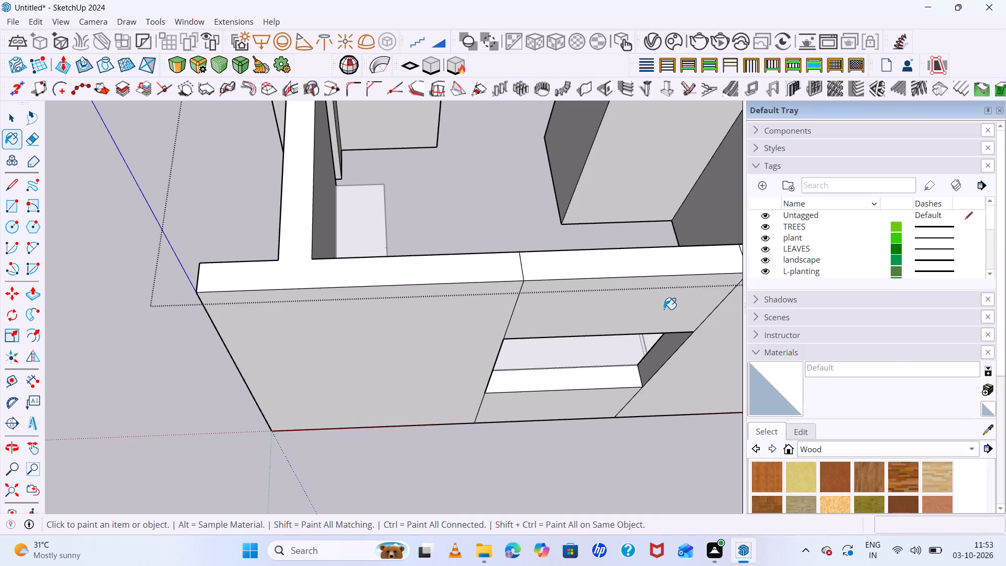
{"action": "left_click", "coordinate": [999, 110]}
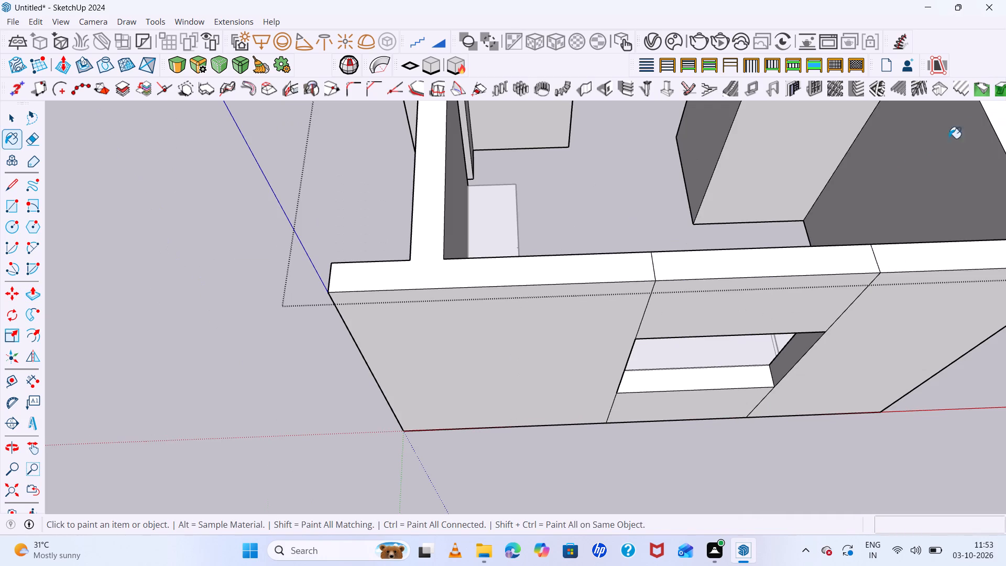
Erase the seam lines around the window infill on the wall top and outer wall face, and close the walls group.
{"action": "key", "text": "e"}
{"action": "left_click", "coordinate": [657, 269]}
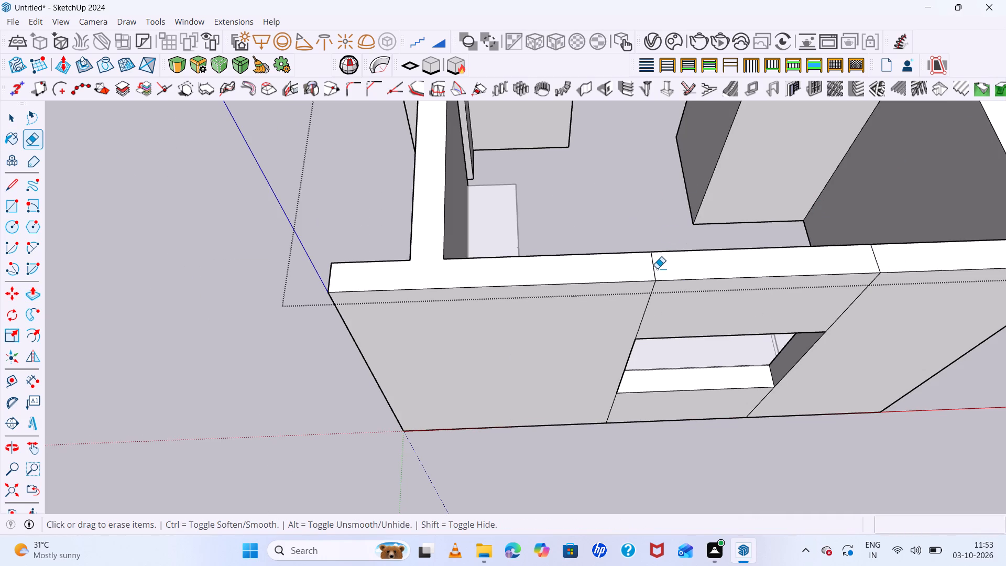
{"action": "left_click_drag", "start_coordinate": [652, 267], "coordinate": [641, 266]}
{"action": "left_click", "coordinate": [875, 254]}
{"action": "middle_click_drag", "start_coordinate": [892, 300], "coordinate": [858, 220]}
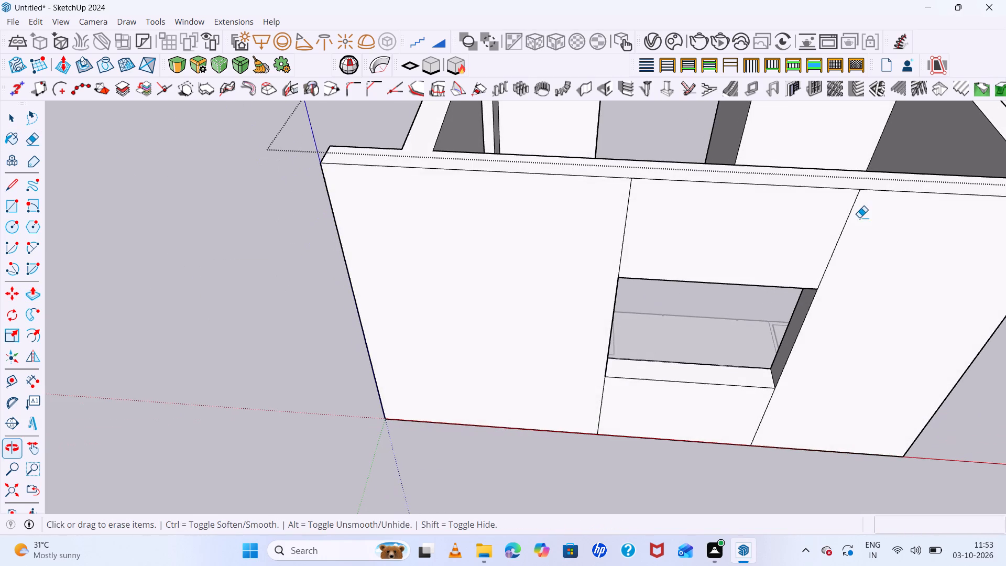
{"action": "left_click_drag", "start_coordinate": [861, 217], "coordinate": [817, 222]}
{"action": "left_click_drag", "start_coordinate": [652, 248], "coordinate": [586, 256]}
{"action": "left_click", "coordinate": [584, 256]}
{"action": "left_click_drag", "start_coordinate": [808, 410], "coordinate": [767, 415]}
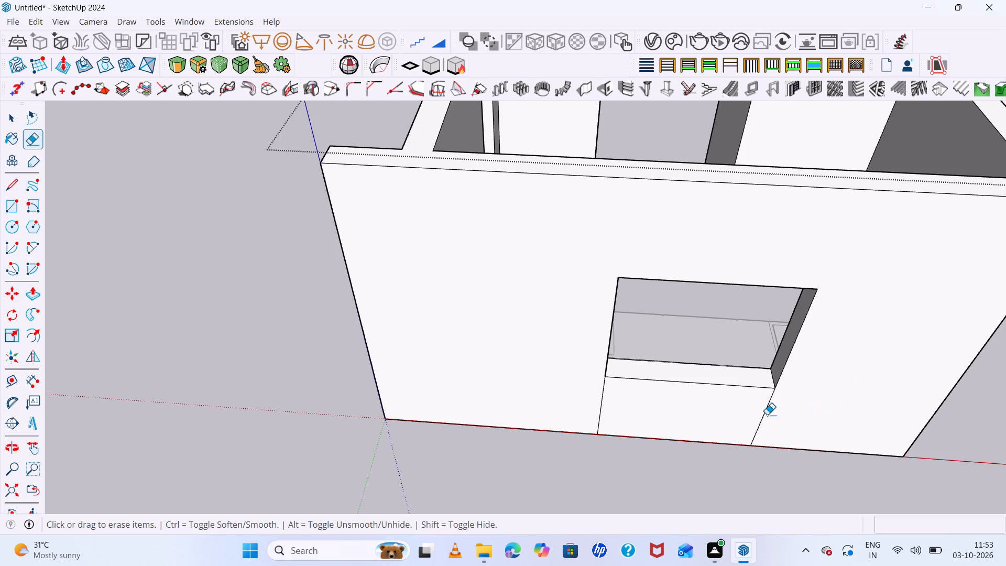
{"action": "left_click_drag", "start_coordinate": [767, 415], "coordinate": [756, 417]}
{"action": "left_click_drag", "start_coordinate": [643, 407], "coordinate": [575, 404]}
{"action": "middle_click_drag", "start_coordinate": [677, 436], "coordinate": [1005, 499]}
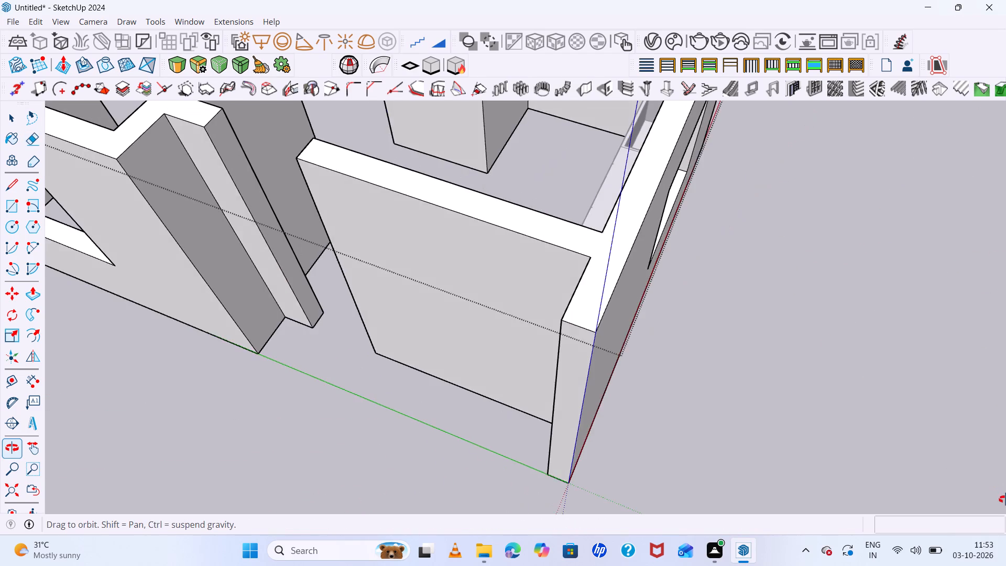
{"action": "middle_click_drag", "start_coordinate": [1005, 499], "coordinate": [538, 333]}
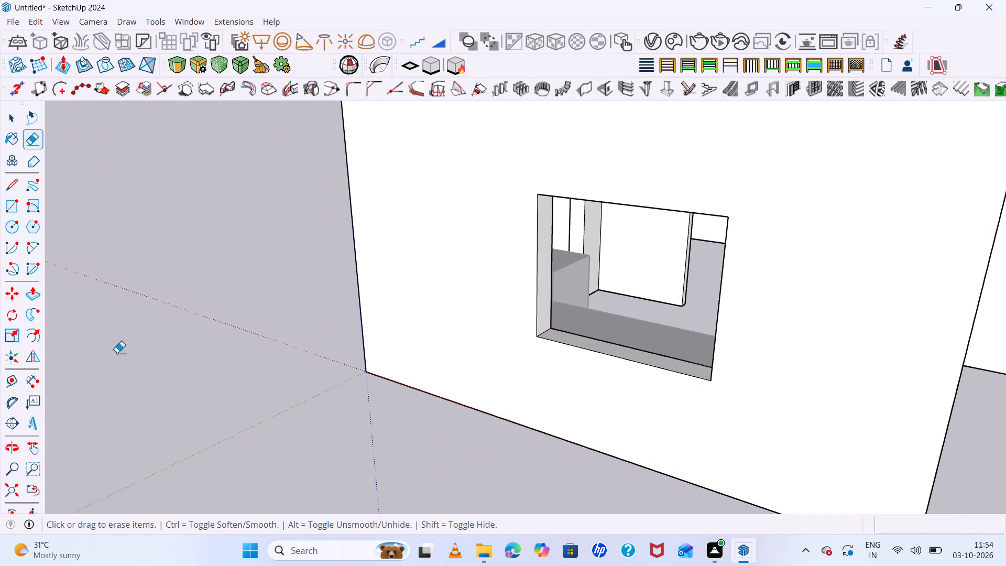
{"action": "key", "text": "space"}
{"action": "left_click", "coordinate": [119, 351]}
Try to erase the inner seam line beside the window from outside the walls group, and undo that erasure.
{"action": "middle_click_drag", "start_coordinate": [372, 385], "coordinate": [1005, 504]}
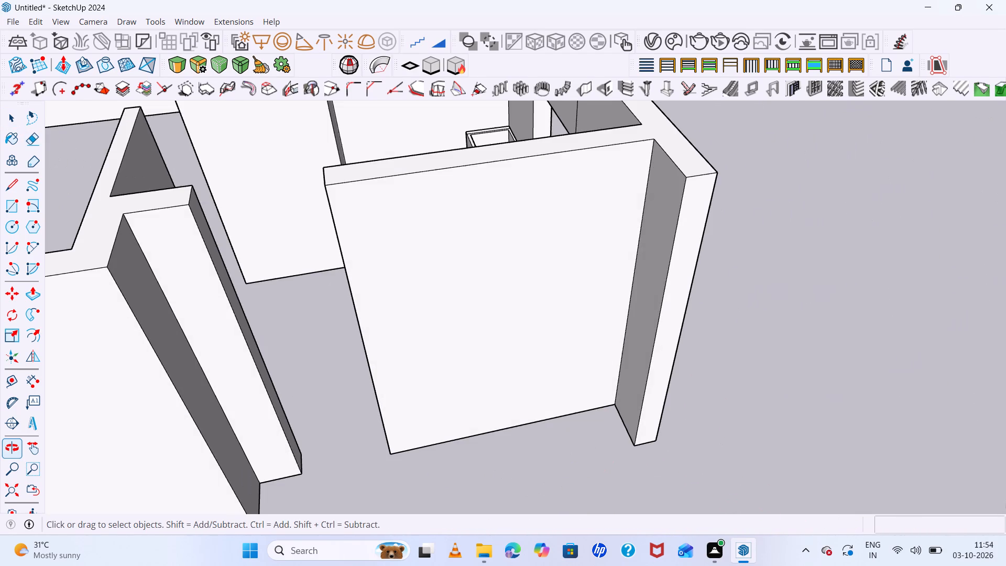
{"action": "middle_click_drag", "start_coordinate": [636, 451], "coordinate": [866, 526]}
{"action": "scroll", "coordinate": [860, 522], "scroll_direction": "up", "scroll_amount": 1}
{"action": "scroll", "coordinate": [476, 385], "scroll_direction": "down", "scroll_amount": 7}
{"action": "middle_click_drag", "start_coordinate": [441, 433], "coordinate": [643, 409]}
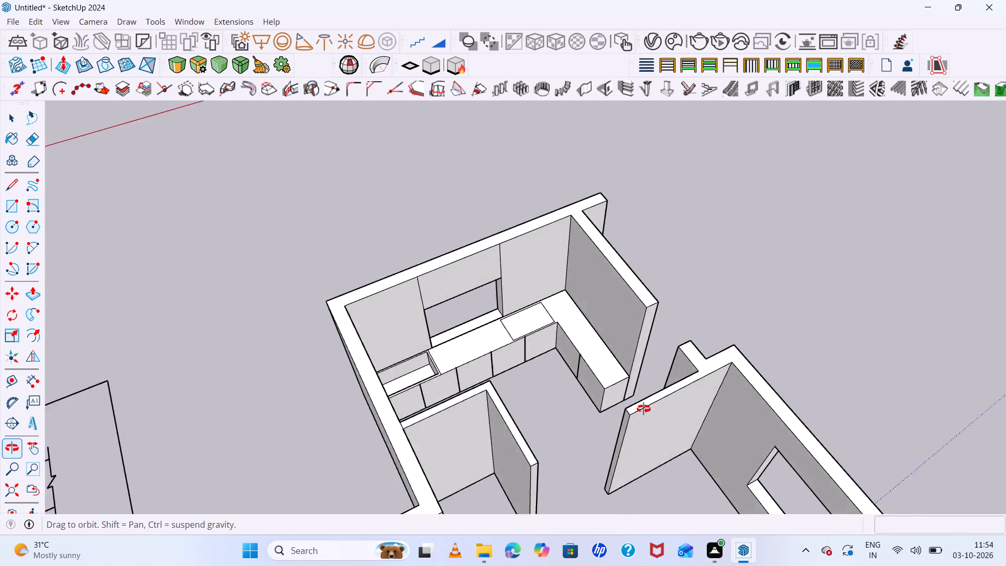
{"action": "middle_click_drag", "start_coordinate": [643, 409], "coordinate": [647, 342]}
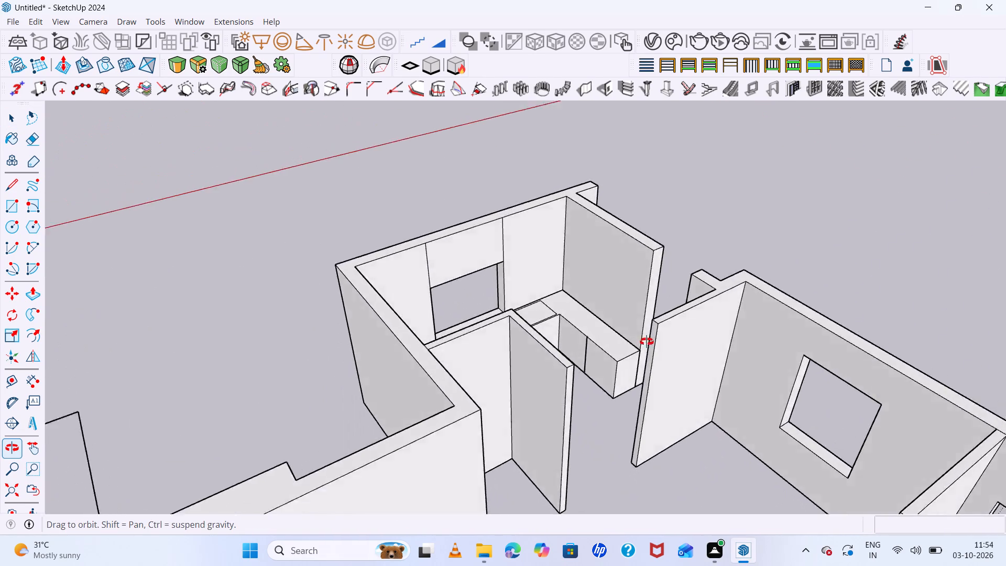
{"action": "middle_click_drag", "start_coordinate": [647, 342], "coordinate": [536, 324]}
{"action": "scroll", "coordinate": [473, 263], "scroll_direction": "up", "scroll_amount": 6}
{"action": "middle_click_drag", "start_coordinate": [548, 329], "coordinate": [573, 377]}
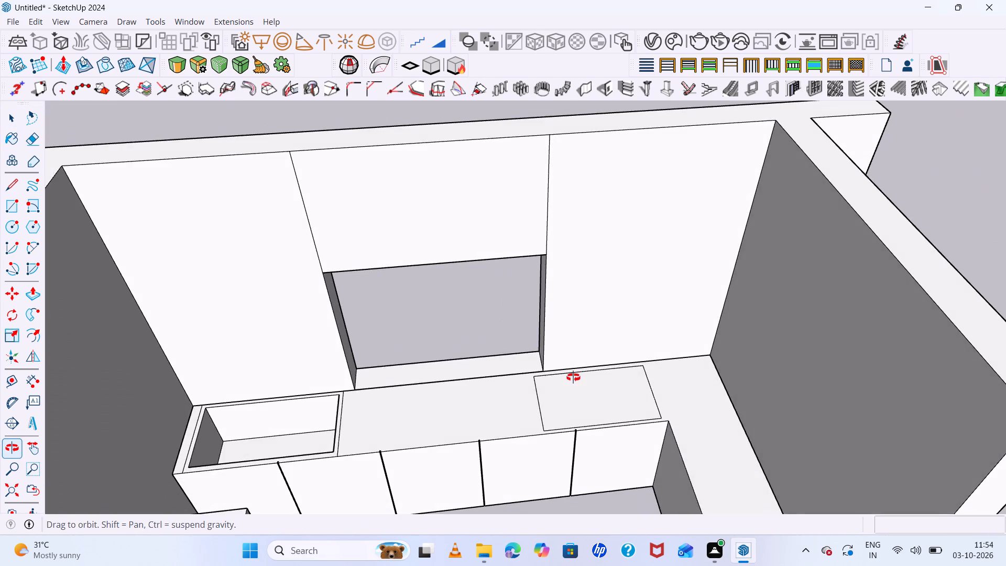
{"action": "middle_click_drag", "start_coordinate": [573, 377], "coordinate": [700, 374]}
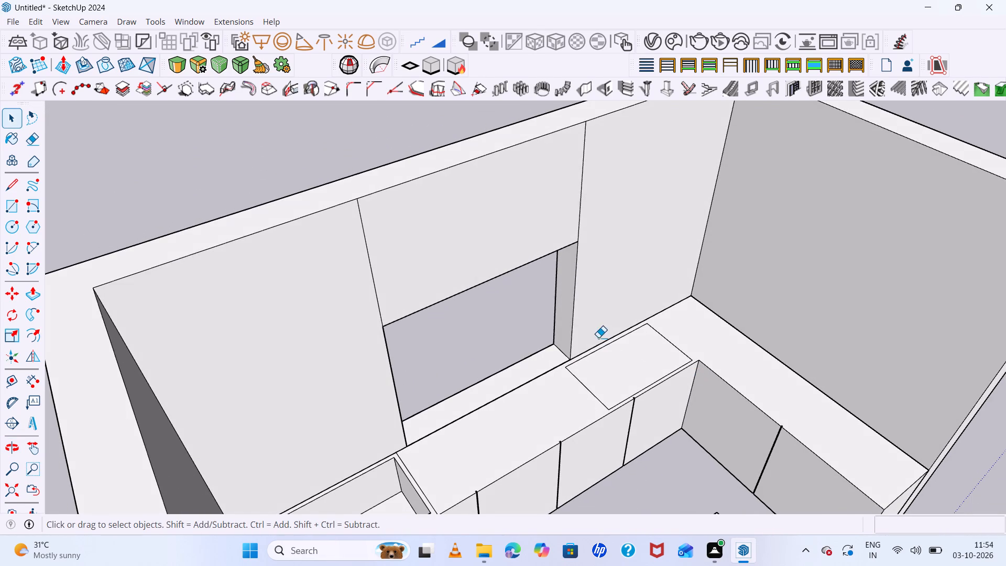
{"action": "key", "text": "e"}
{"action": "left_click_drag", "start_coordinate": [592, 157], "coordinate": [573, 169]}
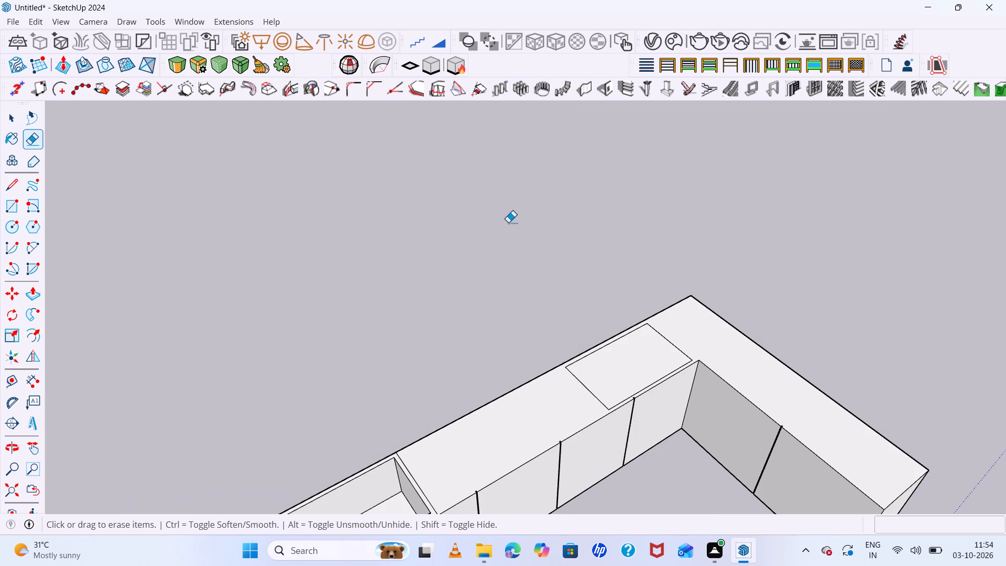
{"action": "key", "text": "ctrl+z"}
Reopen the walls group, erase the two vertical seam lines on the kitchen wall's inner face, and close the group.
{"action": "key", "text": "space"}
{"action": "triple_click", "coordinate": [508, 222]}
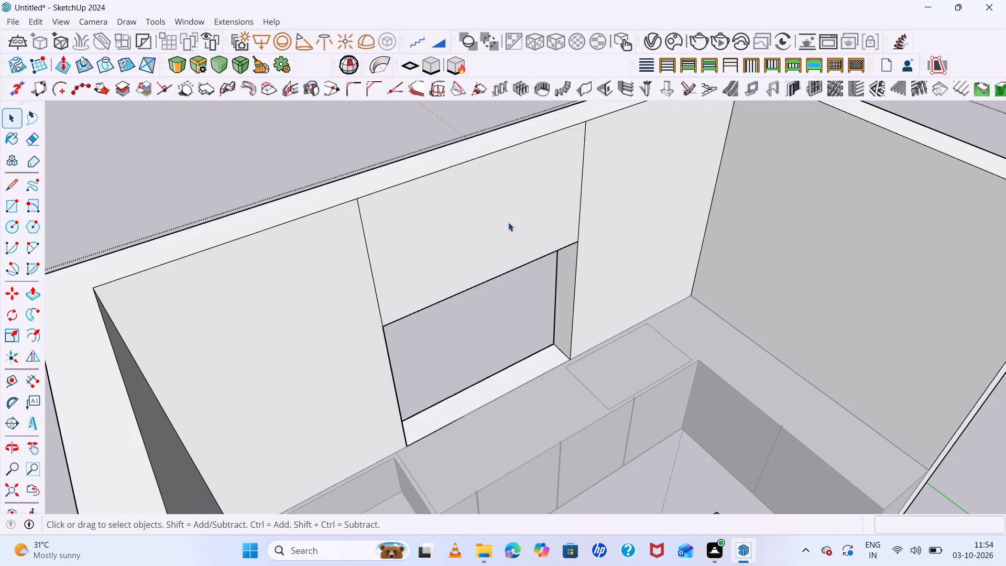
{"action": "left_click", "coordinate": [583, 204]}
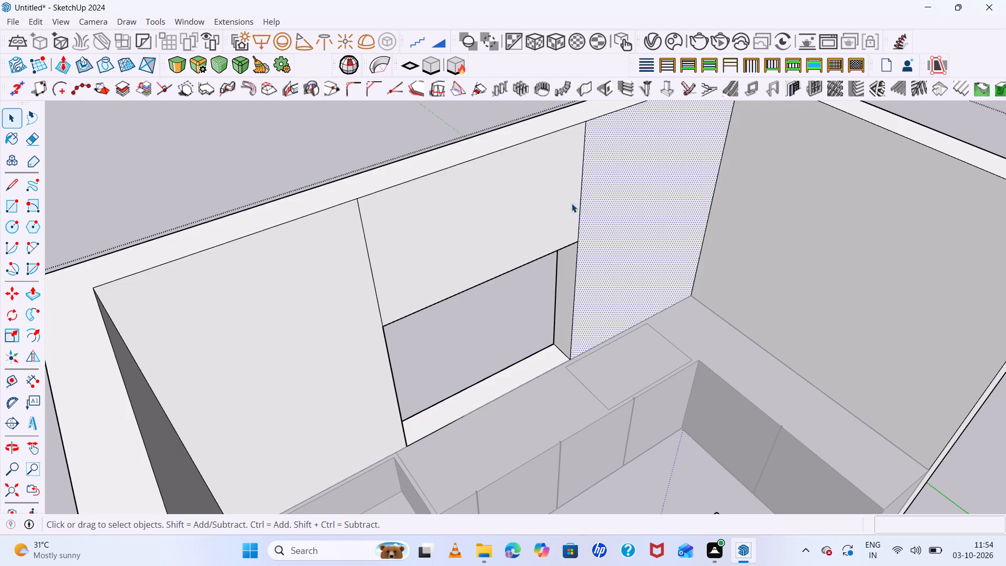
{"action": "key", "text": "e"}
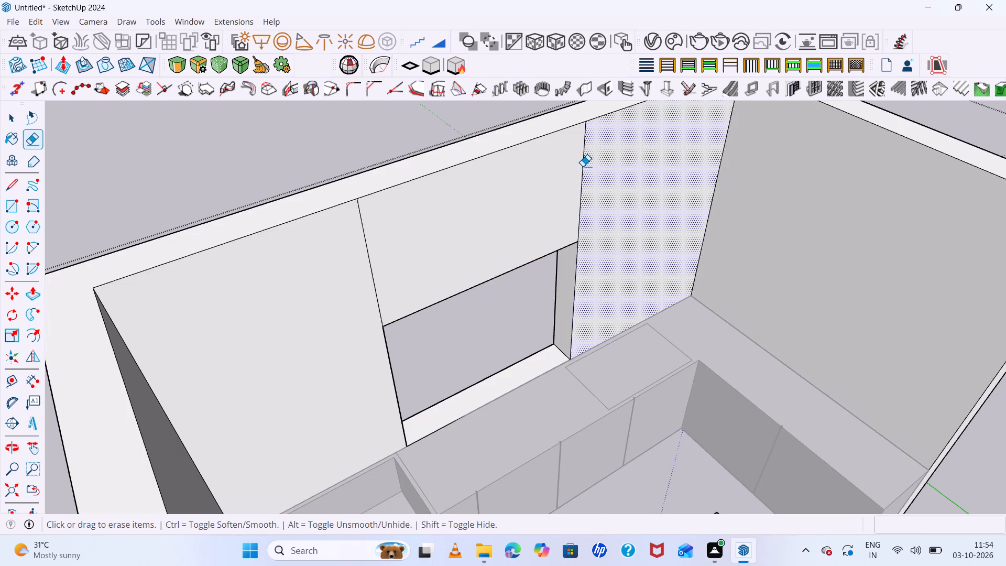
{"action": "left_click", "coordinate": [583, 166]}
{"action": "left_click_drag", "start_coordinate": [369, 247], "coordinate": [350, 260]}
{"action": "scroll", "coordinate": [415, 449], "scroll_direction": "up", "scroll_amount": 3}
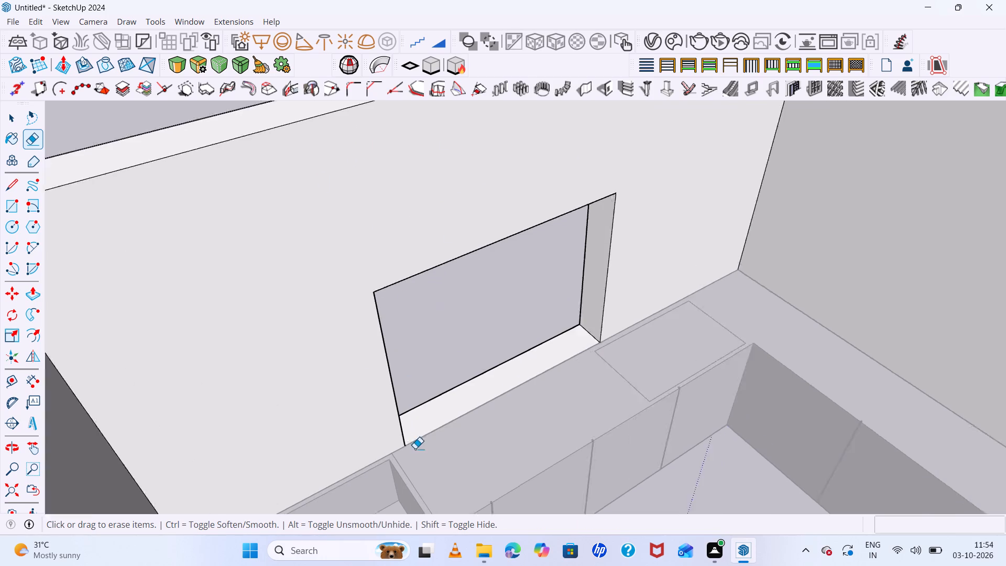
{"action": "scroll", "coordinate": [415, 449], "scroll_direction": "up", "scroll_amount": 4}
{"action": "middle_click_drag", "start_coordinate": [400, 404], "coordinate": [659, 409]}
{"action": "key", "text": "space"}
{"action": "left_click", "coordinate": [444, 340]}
Examine the kitchen window wall, the surrounding rooms and the L-shaped counter's cabinet fronts from several angles.
{"action": "scroll", "coordinate": [348, 329], "scroll_direction": "down", "scroll_amount": 13}
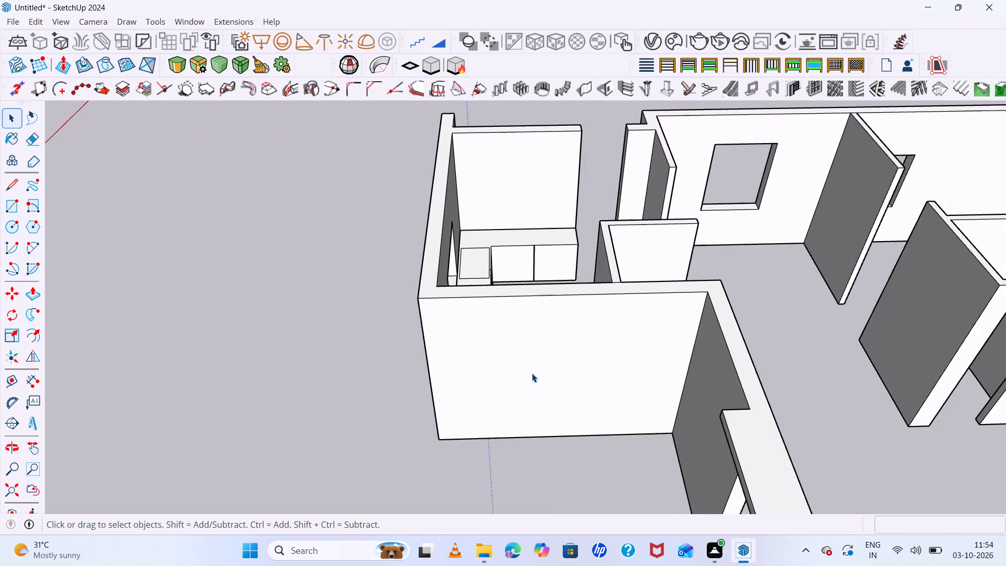
{"action": "middle_click_drag", "start_coordinate": [629, 391], "coordinate": [610, 401]}
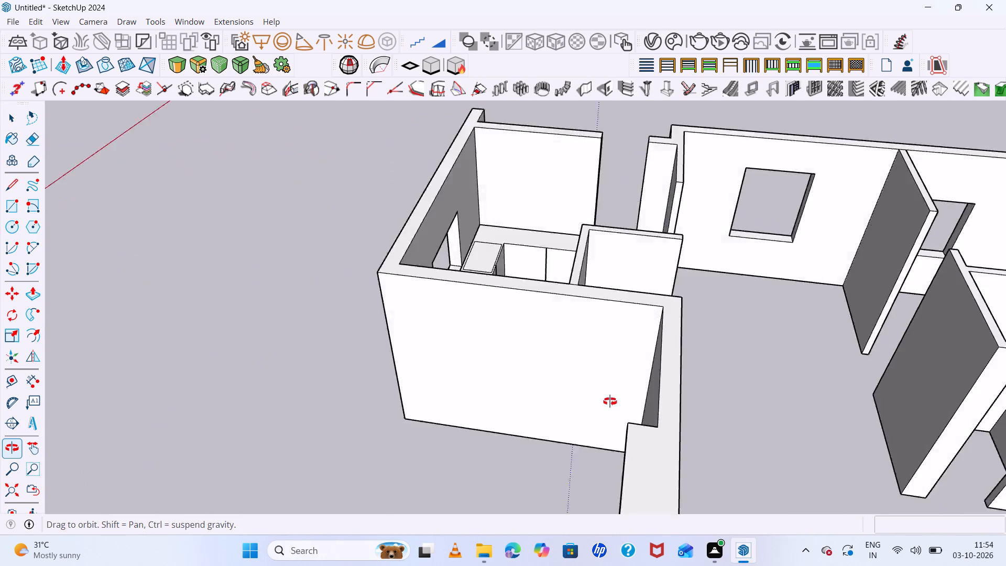
{"action": "middle_click_drag", "start_coordinate": [610, 401], "coordinate": [749, 425]}
{"action": "middle_click", "coordinate": [749, 425]}
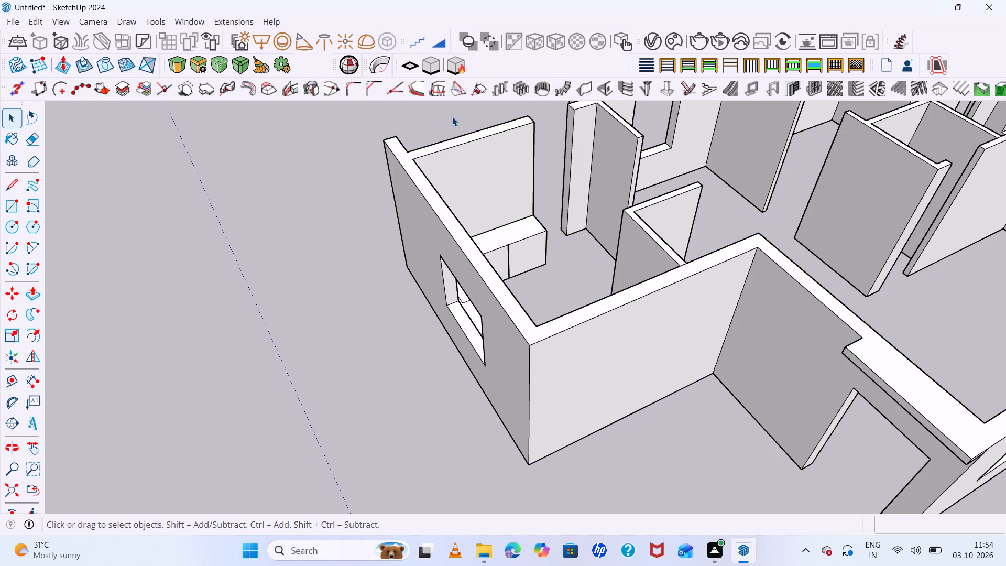
{"action": "scroll", "coordinate": [440, 152], "scroll_direction": "down", "scroll_amount": 5}
{"action": "middle_click_drag", "start_coordinate": [641, 320], "coordinate": [206, 347]}
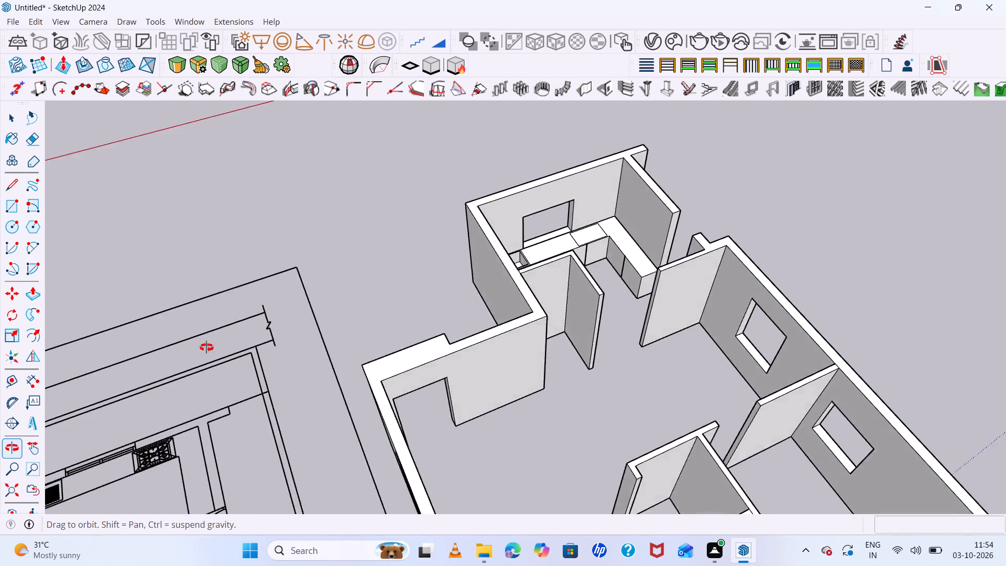
{"action": "middle_click_drag", "start_coordinate": [206, 347], "coordinate": [0, 318]}
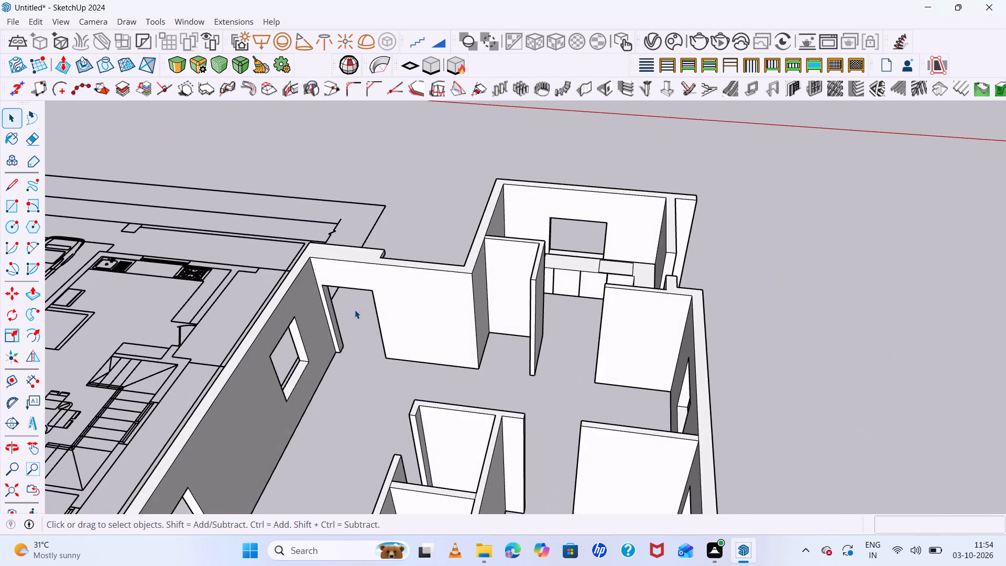
{"action": "scroll", "coordinate": [355, 310], "scroll_direction": "down", "scroll_amount": 5}
{"action": "scroll", "coordinate": [410, 343], "scroll_direction": "up", "scroll_amount": 6}
{"action": "middle_click_drag", "start_coordinate": [528, 345], "coordinate": [593, 377]}
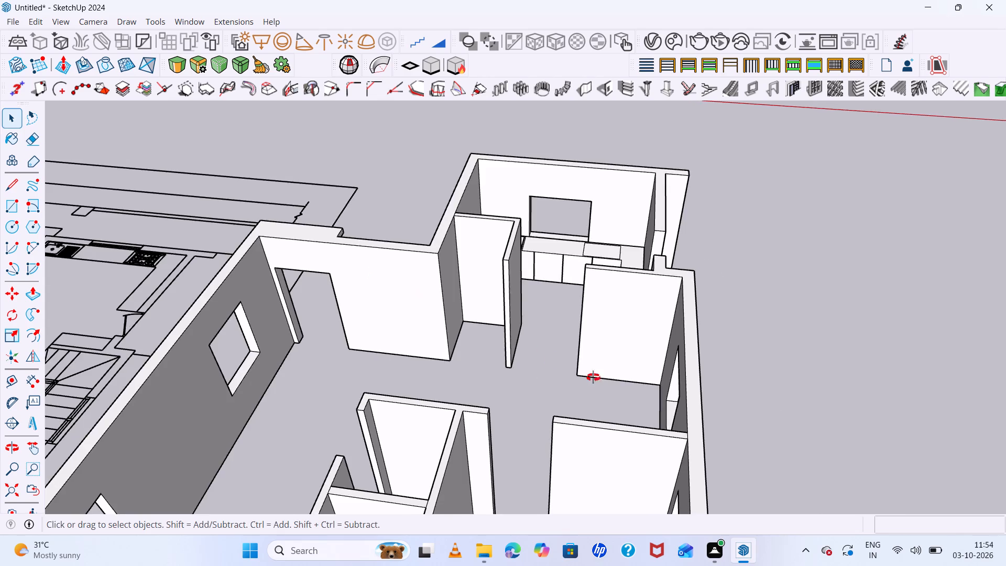
{"action": "middle_click_drag", "start_coordinate": [593, 377], "coordinate": [581, 509]}
{"action": "scroll", "coordinate": [624, 268], "scroll_direction": "up", "scroll_amount": 8}
{"action": "scroll", "coordinate": [575, 273], "scroll_direction": "up", "scroll_amount": 6}
{"action": "middle_click_drag", "start_coordinate": [609, 352], "coordinate": [670, 236]}
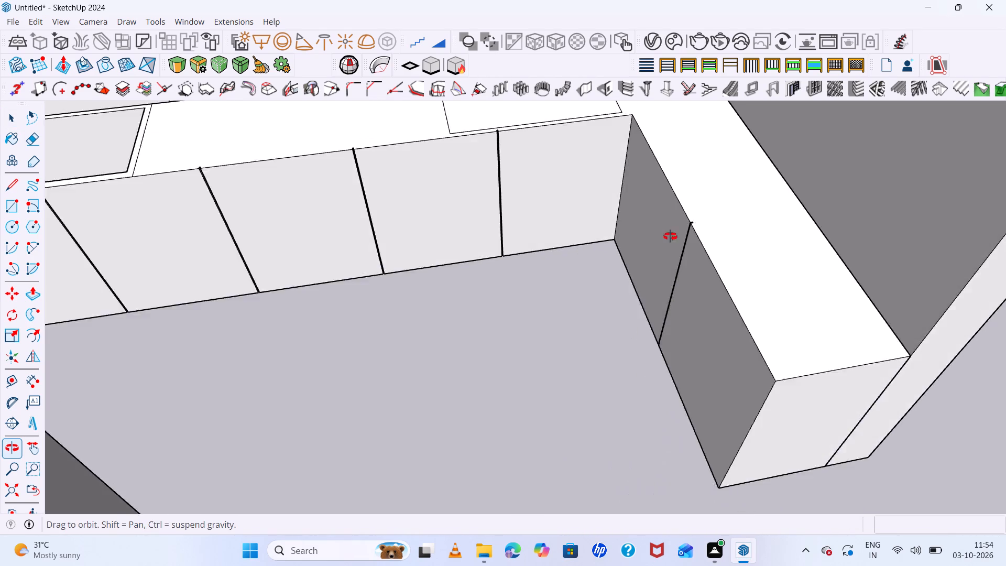
{"action": "middle_click_drag", "start_coordinate": [670, 236], "coordinate": [687, 271]}
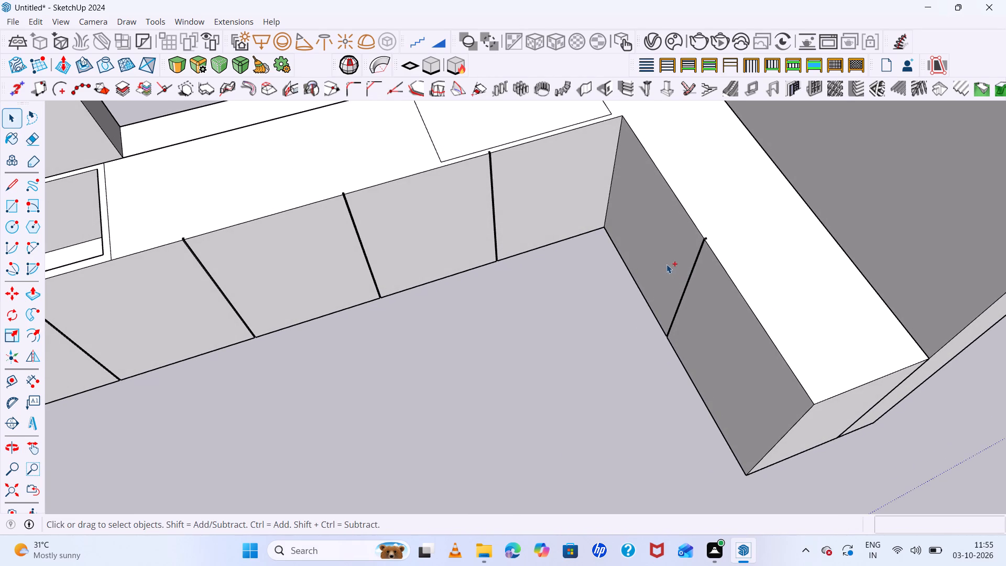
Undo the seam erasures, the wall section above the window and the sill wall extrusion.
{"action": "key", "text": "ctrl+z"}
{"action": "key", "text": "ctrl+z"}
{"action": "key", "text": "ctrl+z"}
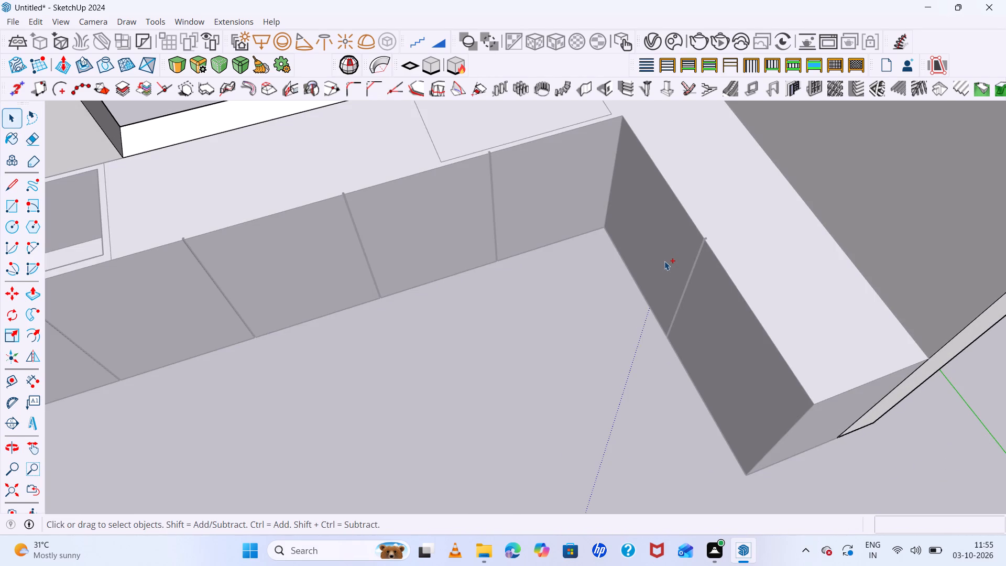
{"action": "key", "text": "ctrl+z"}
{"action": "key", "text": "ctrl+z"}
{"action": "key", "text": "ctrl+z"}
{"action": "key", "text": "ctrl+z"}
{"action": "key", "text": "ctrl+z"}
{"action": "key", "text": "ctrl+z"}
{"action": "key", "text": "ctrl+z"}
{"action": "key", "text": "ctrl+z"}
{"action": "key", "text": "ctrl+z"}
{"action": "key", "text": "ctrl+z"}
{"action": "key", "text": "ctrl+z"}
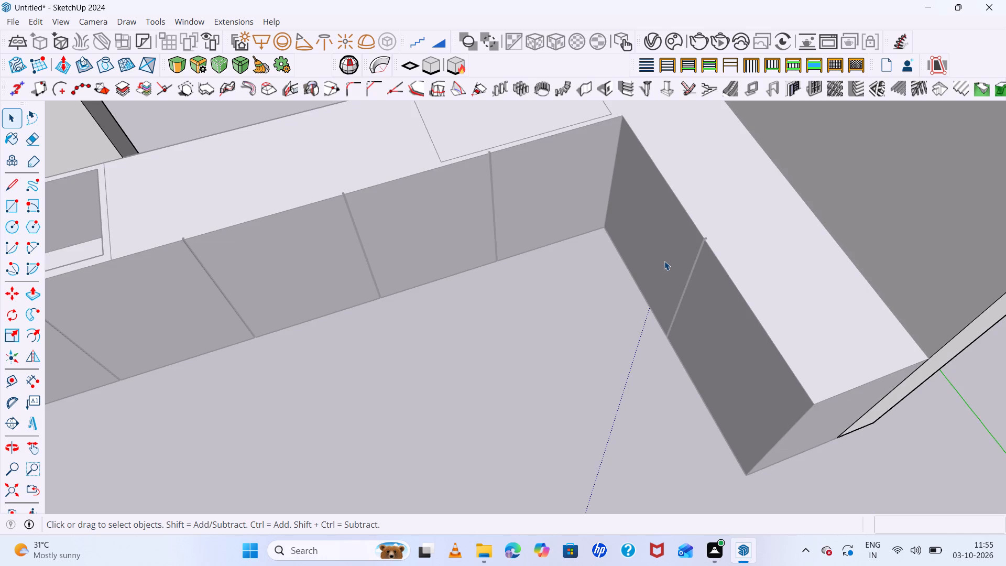
Undo the earlier edits back to the state where the L-shaped counter stands on the 2D floor plan, outside the 3D walls.
{"action": "key", "text": "ctrl+z"}
{"action": "key", "text": "ctrl+z"}
{"action": "key", "text": "ctrl+z"}
{"action": "key", "text": "ctrl+z"}
{"action": "key", "text": "ctrl+z"}
{"action": "key", "text": "ctrl+z"}
{"action": "key", "text": "ctrl+z"}
{"action": "key", "text": "ctrl+z"}
{"action": "key", "text": "ctrl+z"}
{"action": "key", "text": "ctrl+z"}
{"action": "key", "text": "ctrl+z"}
{"action": "key", "text": "ctrl+z"}
{"action": "key", "text": "ctrl+z"}
Inside the counter group, select the end cabinet front beside the sink opening and start creating a material based on Wood Veneer 01.
{"action": "scroll", "coordinate": [578, 245], "scroll_direction": "down", "scroll_amount": 12}
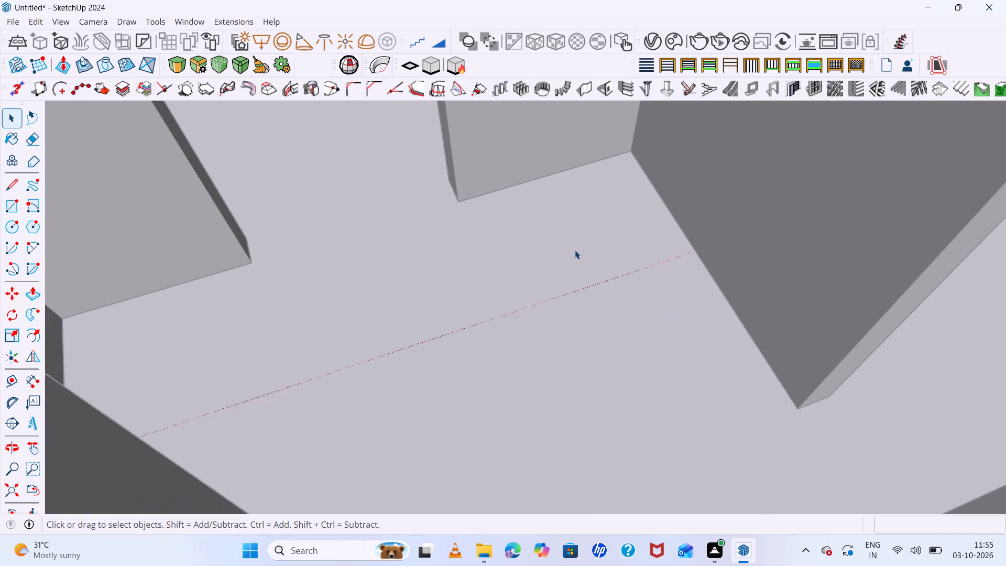
{"action": "scroll", "coordinate": [575, 250], "scroll_direction": "down", "scroll_amount": 20}
{"action": "scroll", "coordinate": [575, 250], "scroll_direction": "down", "scroll_amount": 3}
{"action": "left_click", "coordinate": [826, 153]}
{"action": "scroll", "coordinate": [575, 205], "scroll_direction": "down", "scroll_amount": 2}
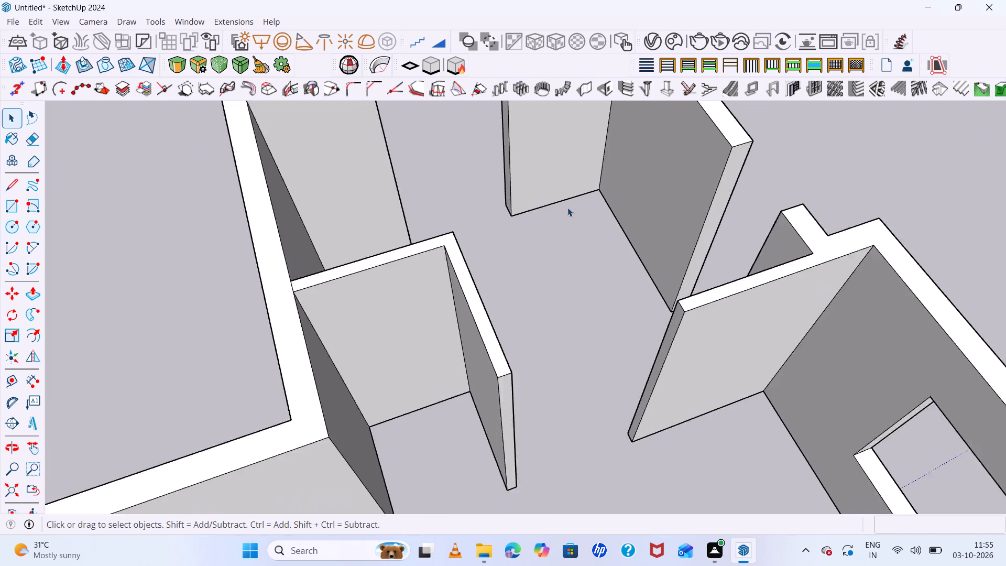
{"action": "scroll", "coordinate": [567, 208], "scroll_direction": "down", "scroll_amount": 18}
{"action": "middle_click_drag", "start_coordinate": [500, 322], "coordinate": [533, 230]}
{"action": "scroll", "coordinate": [467, 295], "scroll_direction": "up", "scroll_amount": 10}
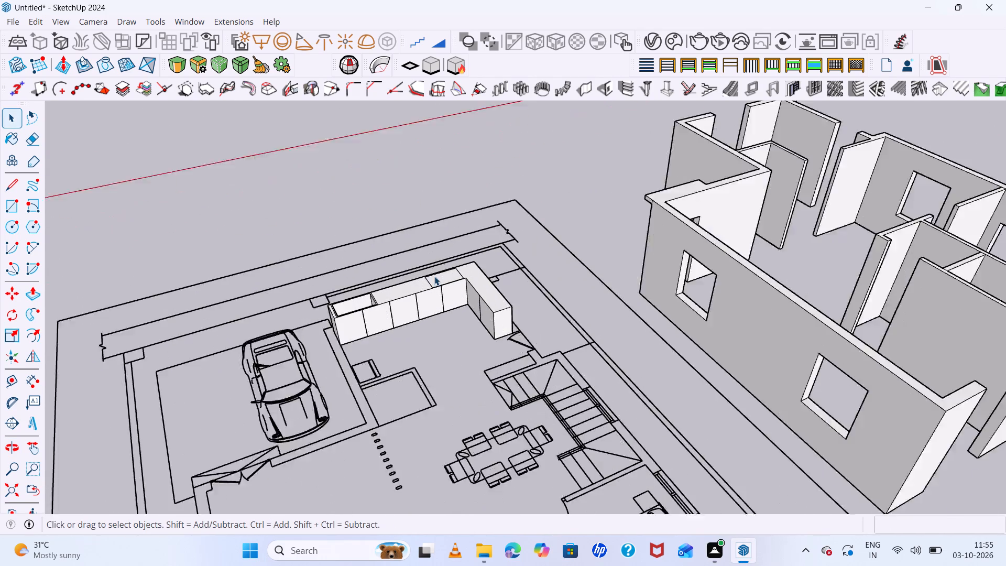
{"action": "scroll", "coordinate": [434, 276], "scroll_direction": "up", "scroll_amount": 8}
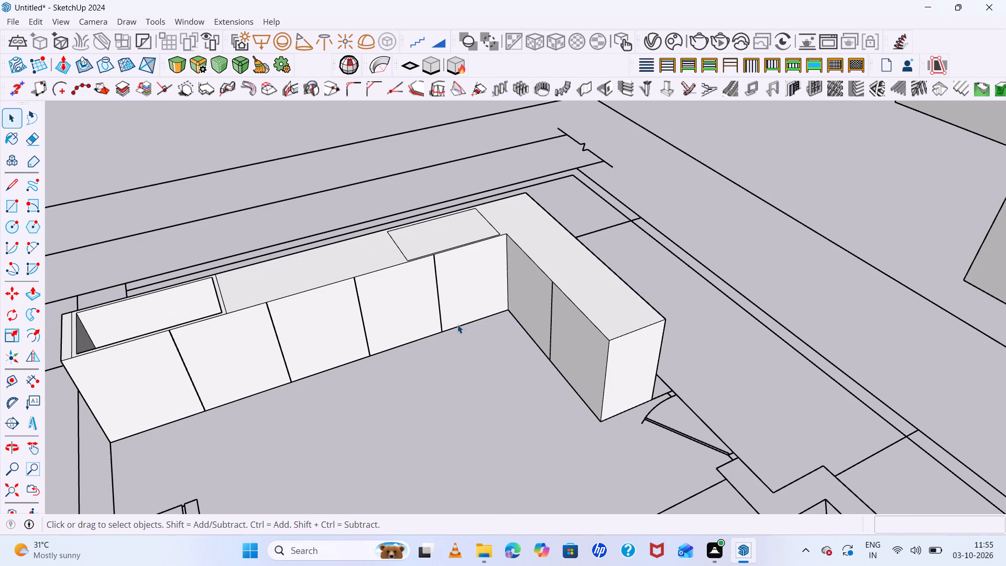
{"action": "scroll", "coordinate": [752, 297], "scroll_direction": "down", "scroll_amount": 1}
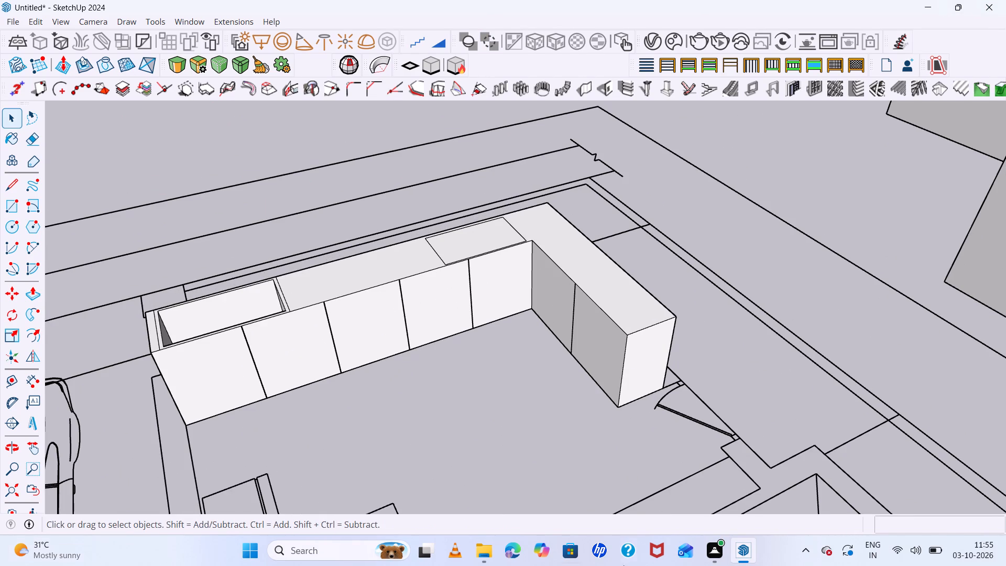
{"action": "middle_click_drag", "start_coordinate": [327, 398], "coordinate": [329, 324]}
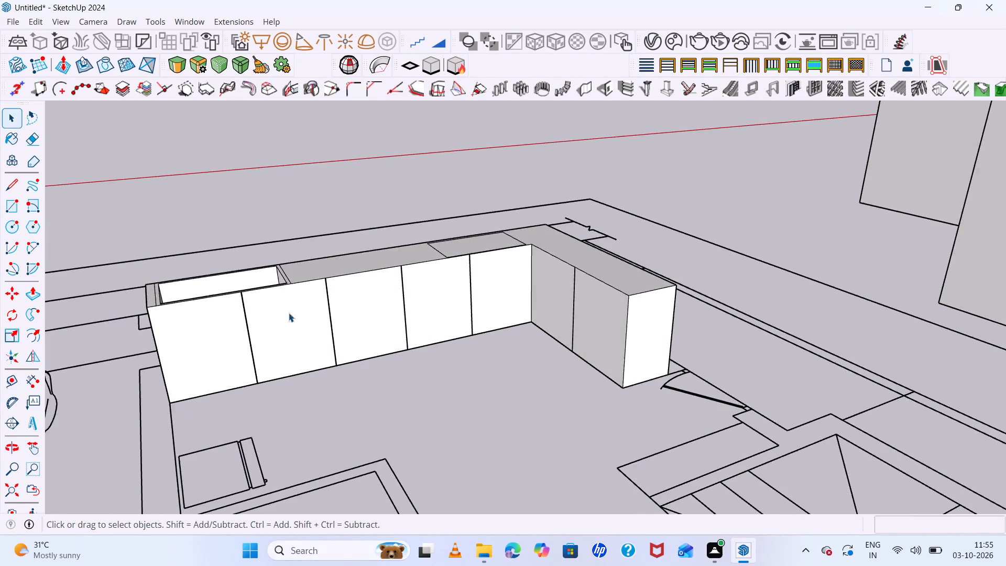
{"action": "scroll", "coordinate": [209, 318], "scroll_direction": "up", "scroll_amount": 11}
{"action": "middle_click_drag", "start_coordinate": [319, 417], "coordinate": [342, 407]}
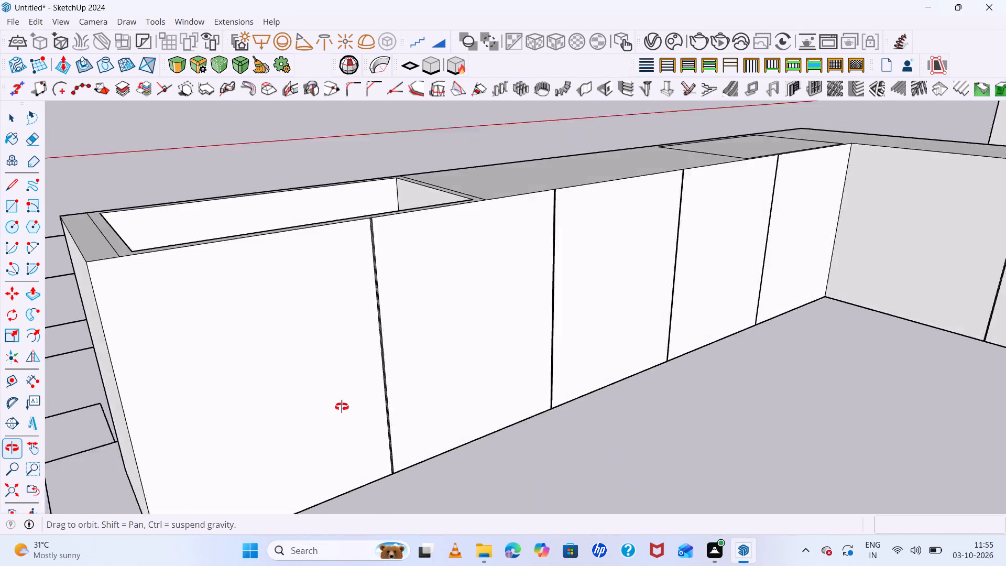
{"action": "middle_click_drag", "start_coordinate": [342, 407], "coordinate": [304, 395]}
{"action": "left_click", "coordinate": [223, 336]}
{"action": "scroll", "coordinate": [427, 396], "scroll_direction": "down", "scroll_amount": 6}
{"action": "double_click", "coordinate": [269, 357]}
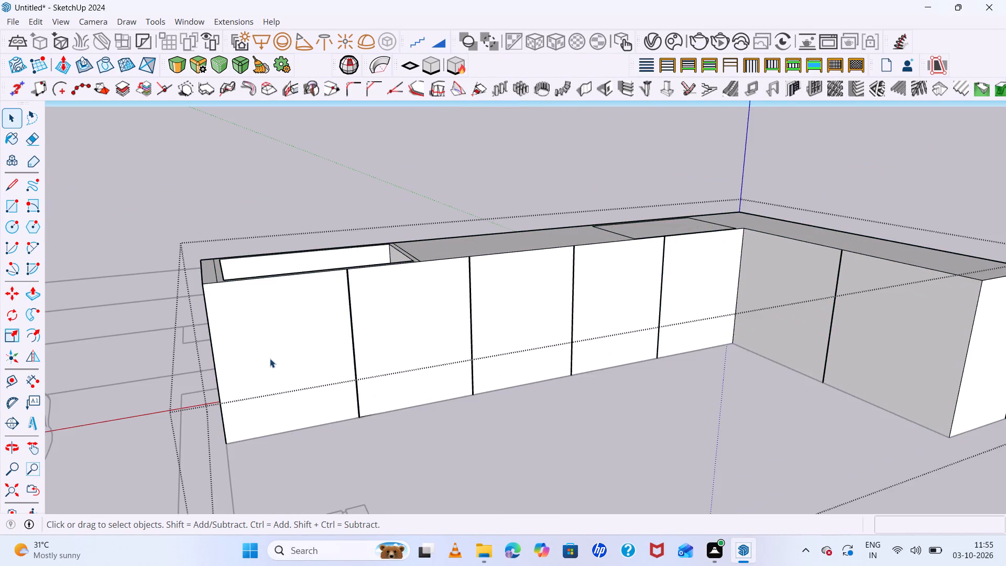
{"action": "scroll", "coordinate": [274, 363], "scroll_direction": "up", "scroll_amount": 5}
{"action": "left_click", "coordinate": [277, 365]}
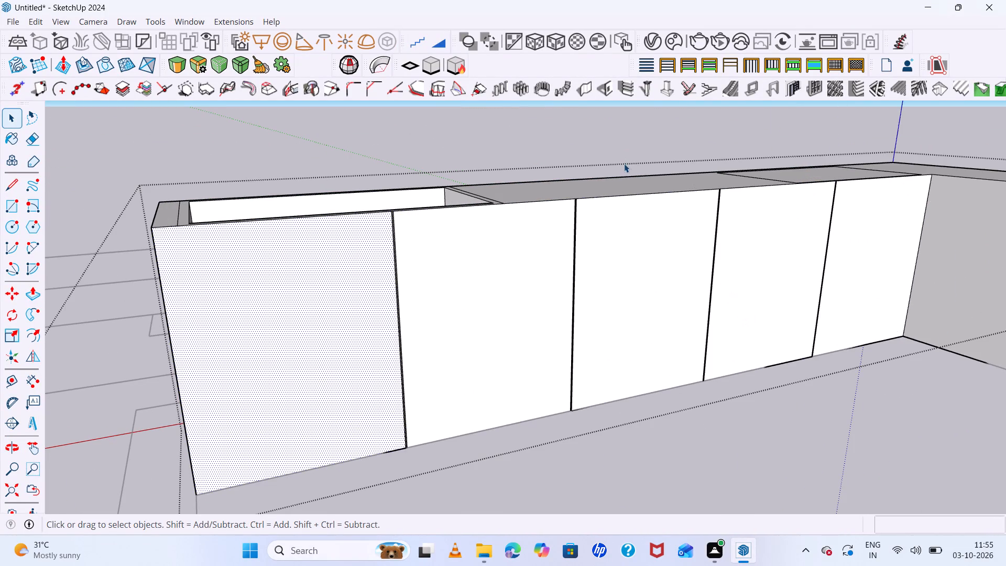
{"action": "key", "text": "b"}
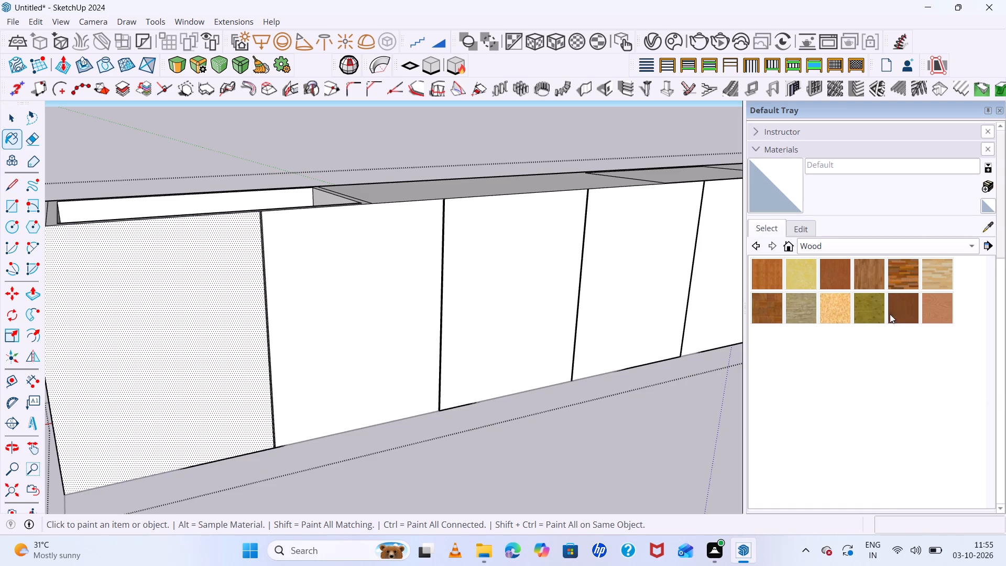
{"action": "left_click", "coordinate": [904, 313]}
{"action": "left_click", "coordinate": [987, 187]}
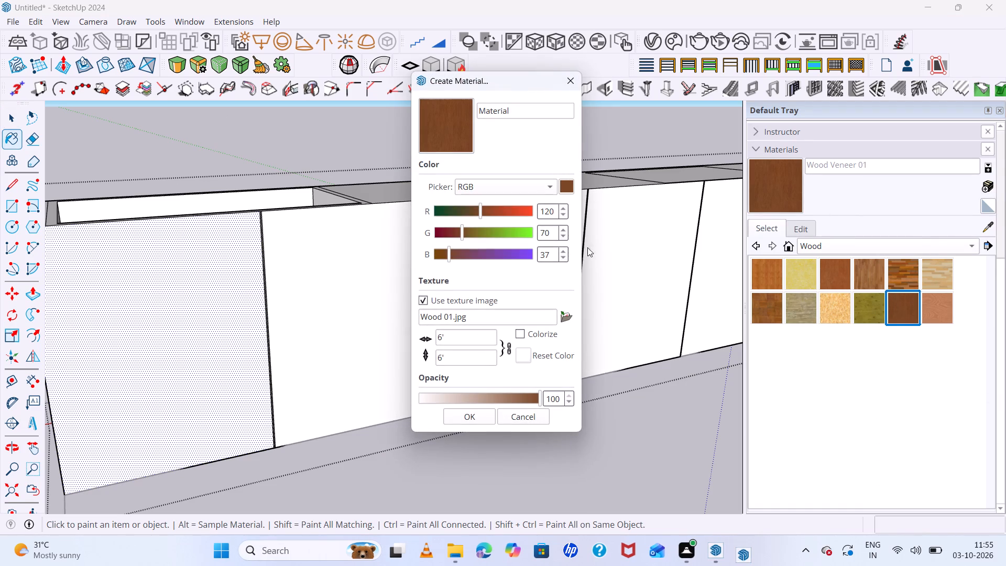
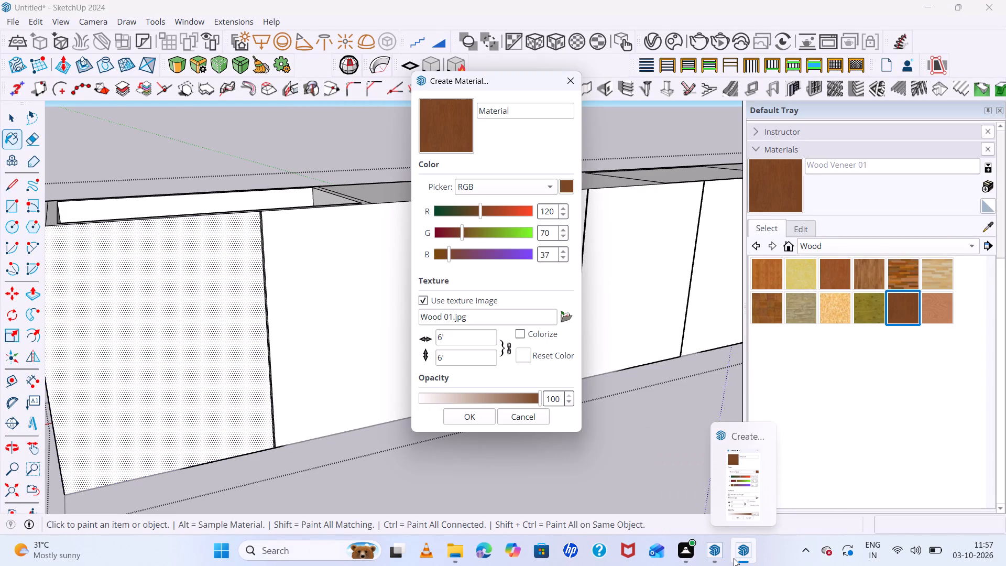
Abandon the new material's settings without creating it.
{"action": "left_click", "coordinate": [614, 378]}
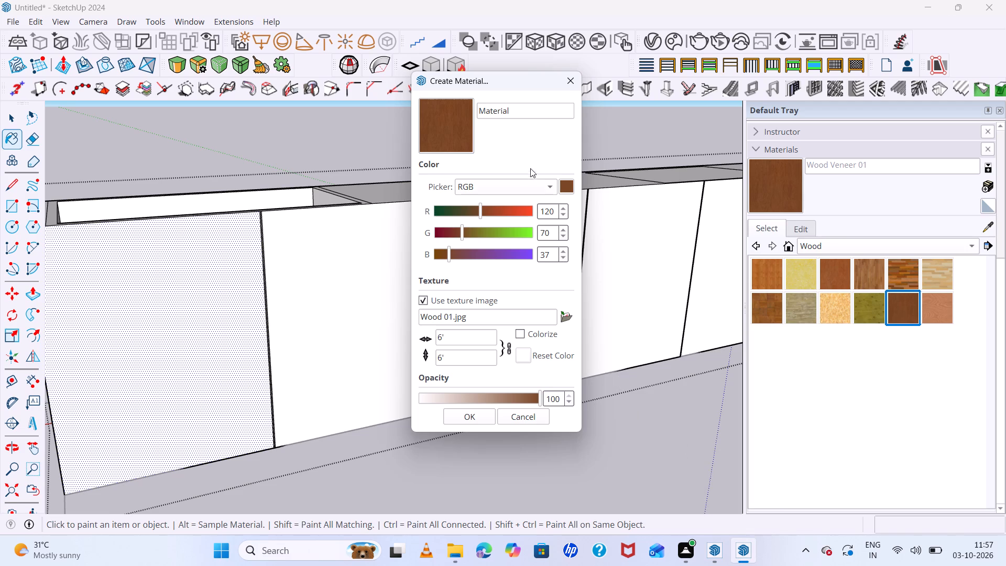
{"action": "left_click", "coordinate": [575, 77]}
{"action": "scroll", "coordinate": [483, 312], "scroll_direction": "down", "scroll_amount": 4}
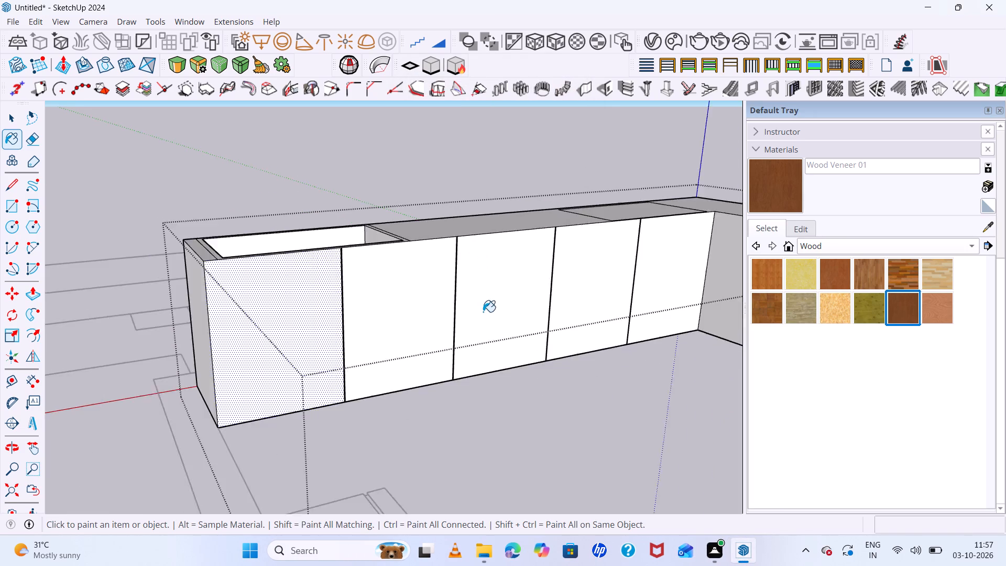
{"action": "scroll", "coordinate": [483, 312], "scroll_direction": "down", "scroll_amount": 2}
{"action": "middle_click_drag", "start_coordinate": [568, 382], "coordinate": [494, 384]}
Save the model as "floor plan" in the "skup files" folder on the Desktop.
{"action": "left_click", "coordinate": [19, 21]}
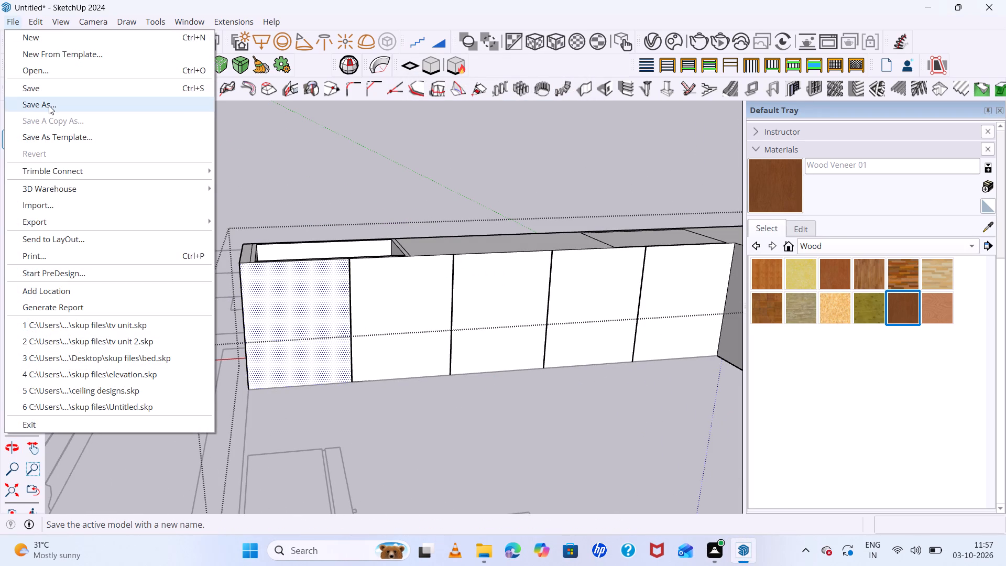
{"action": "left_click", "coordinate": [50, 90]}
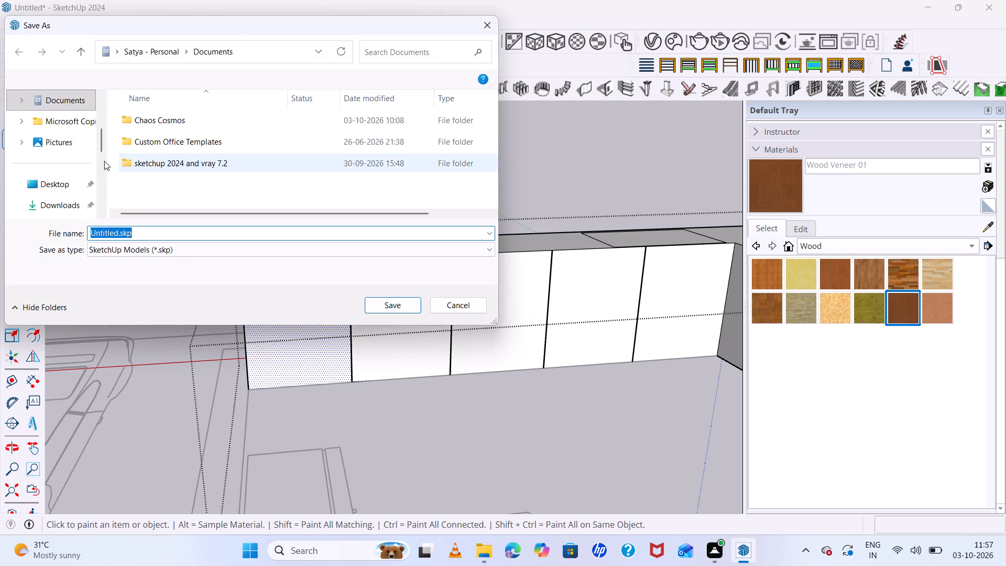
{"action": "left_click", "coordinate": [72, 180]}
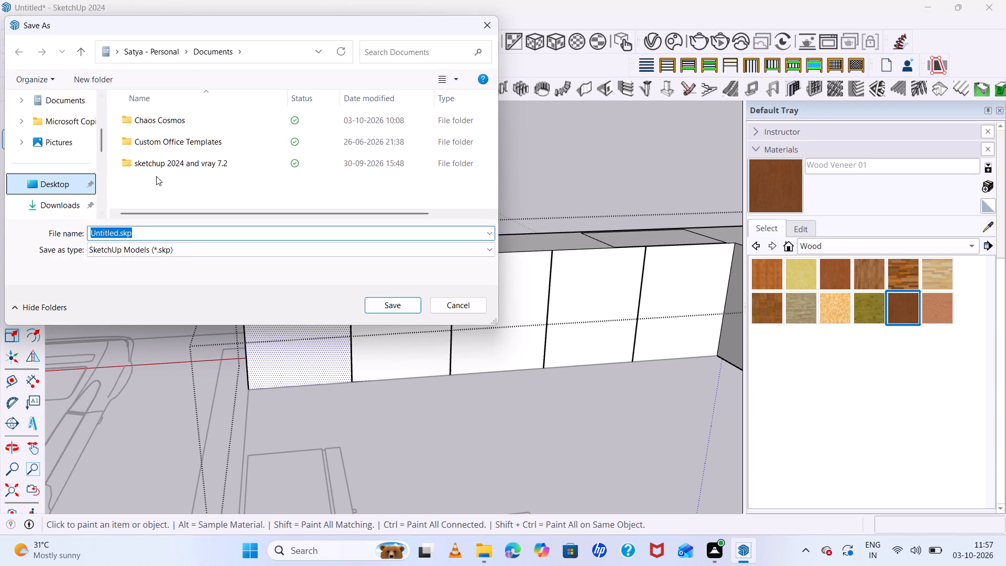
{"action": "double_click", "coordinate": [386, 138]}
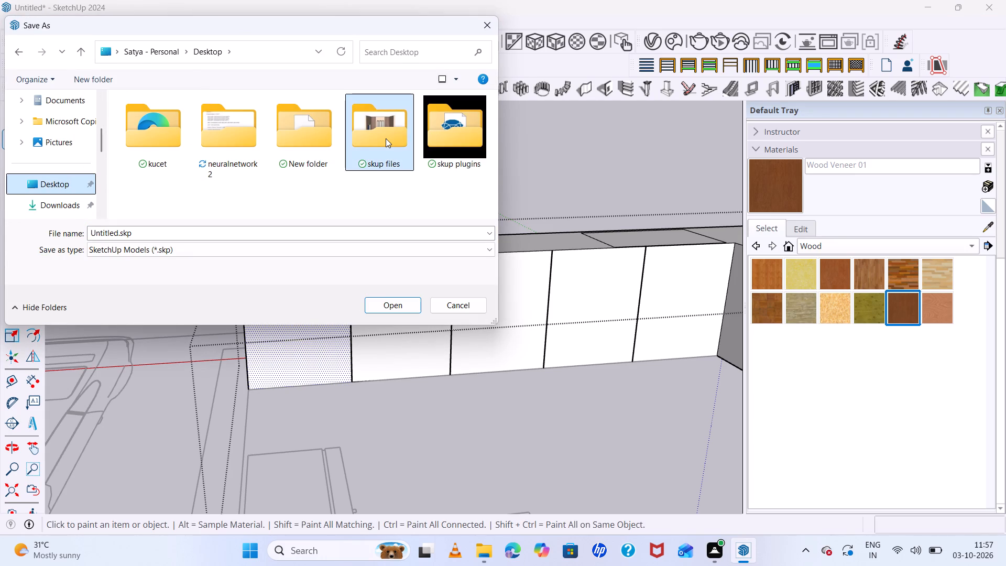
{"action": "left_click", "coordinate": [150, 255]}
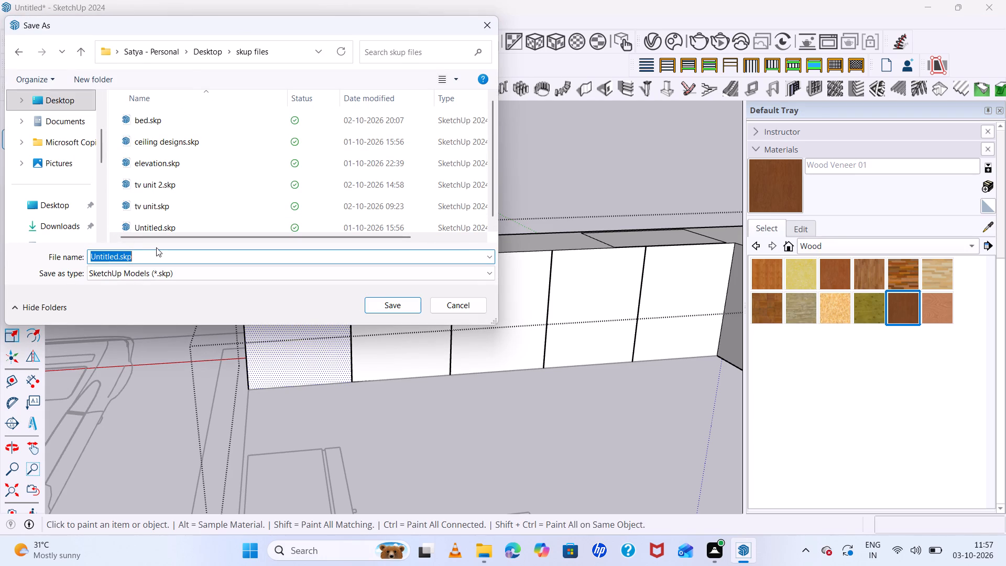
{"action": "key", "text": "BackSpace"}
{"action": "type", "text": "flooe"}
{"action": "key", "text": "space"}
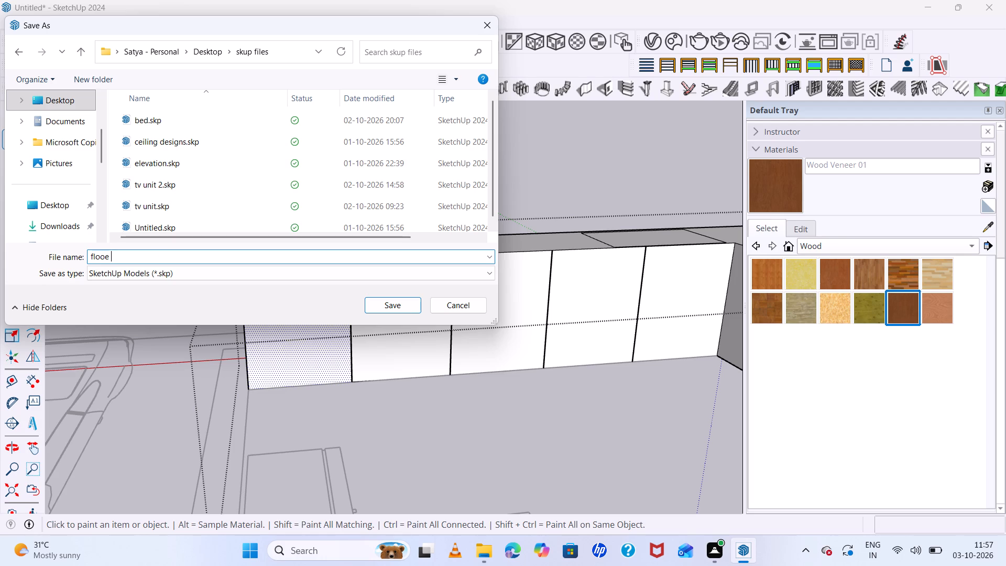
{"action": "key", "text": "BackSpace"}
{"action": "key", "text": "BackSpace"}
{"action": "type", "text": "r plan"}
{"action": "left_click", "coordinate": [390, 310]}
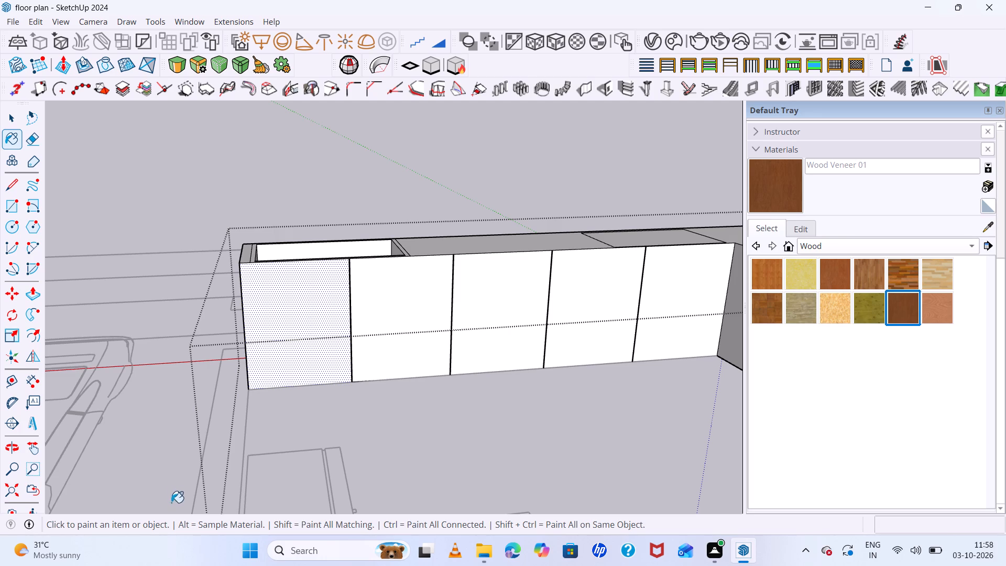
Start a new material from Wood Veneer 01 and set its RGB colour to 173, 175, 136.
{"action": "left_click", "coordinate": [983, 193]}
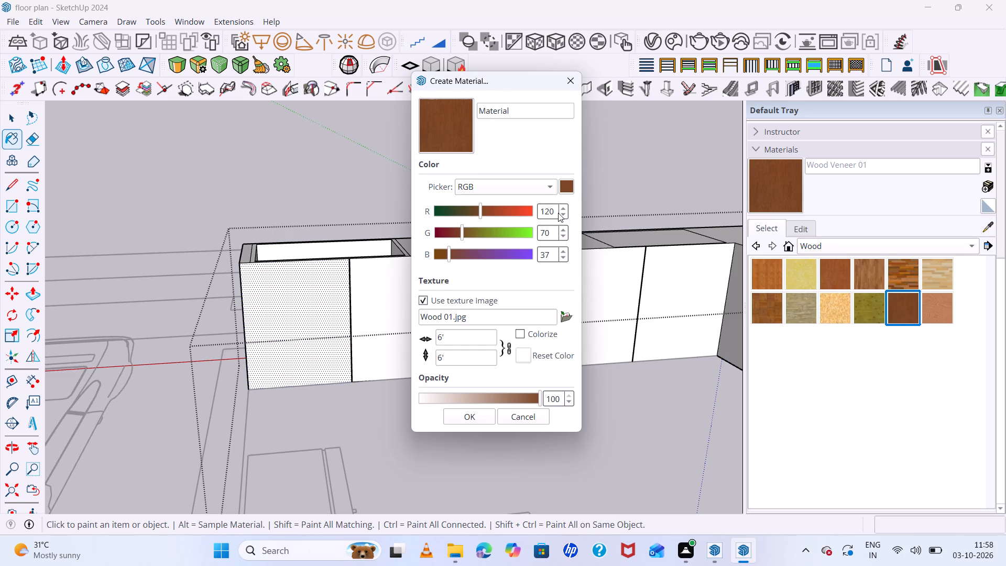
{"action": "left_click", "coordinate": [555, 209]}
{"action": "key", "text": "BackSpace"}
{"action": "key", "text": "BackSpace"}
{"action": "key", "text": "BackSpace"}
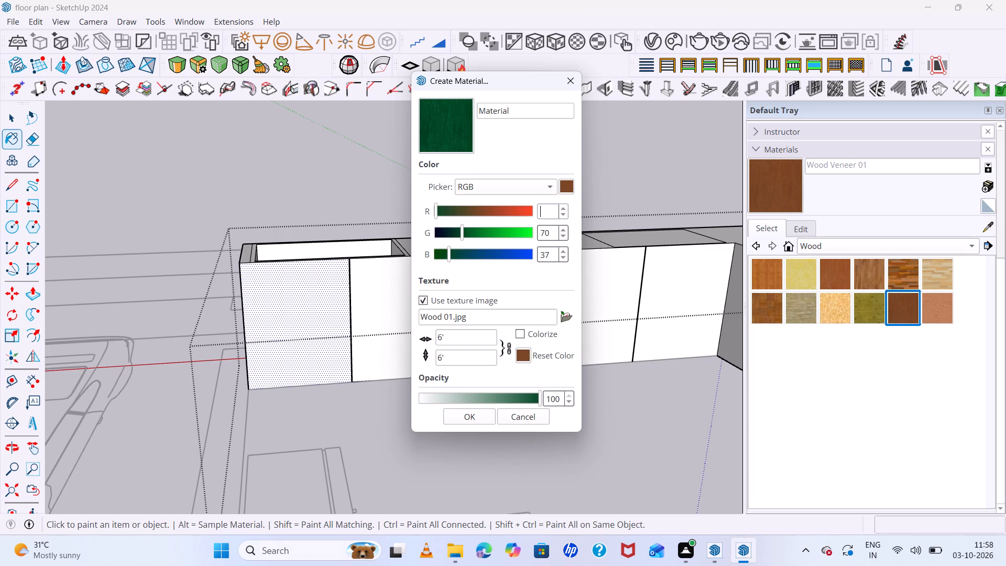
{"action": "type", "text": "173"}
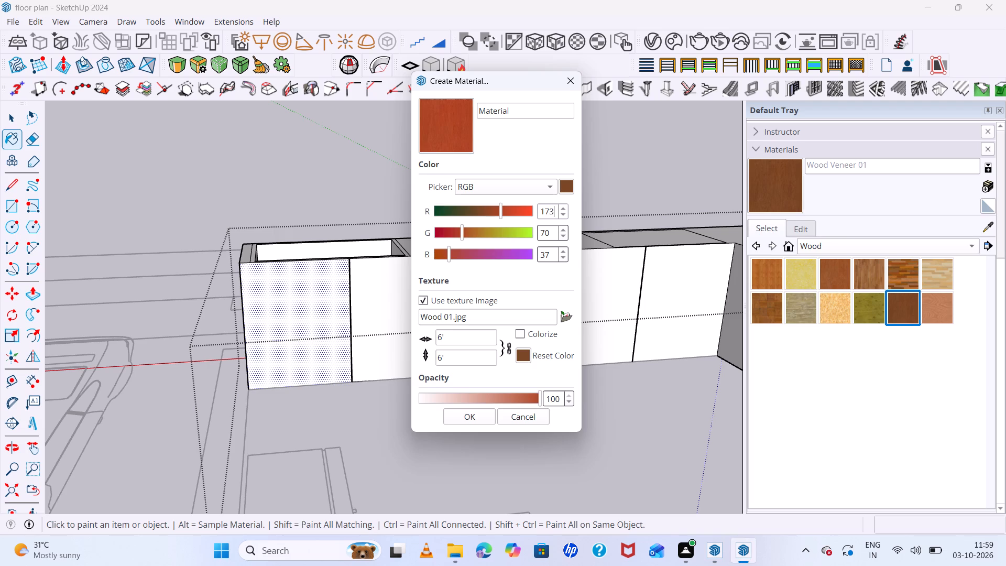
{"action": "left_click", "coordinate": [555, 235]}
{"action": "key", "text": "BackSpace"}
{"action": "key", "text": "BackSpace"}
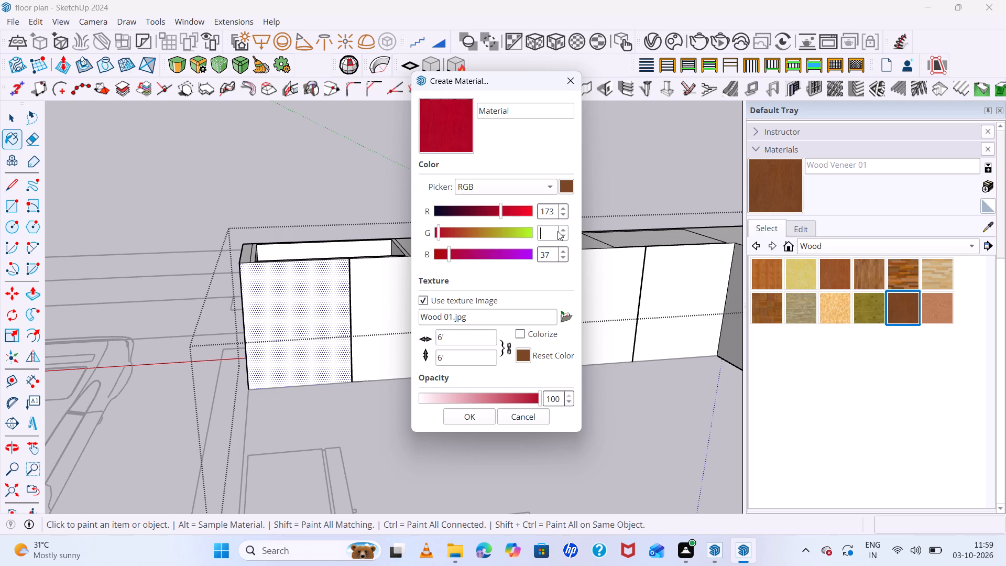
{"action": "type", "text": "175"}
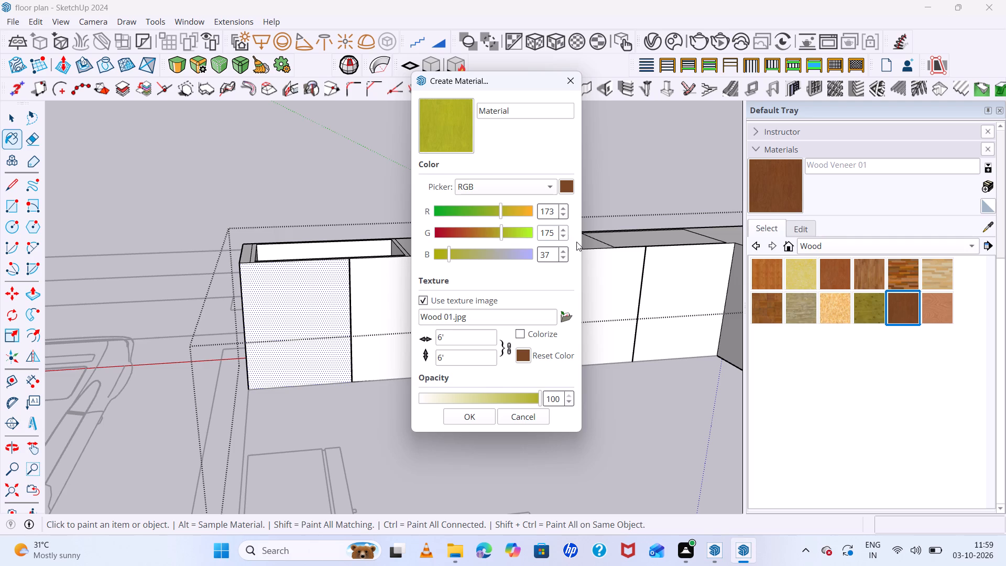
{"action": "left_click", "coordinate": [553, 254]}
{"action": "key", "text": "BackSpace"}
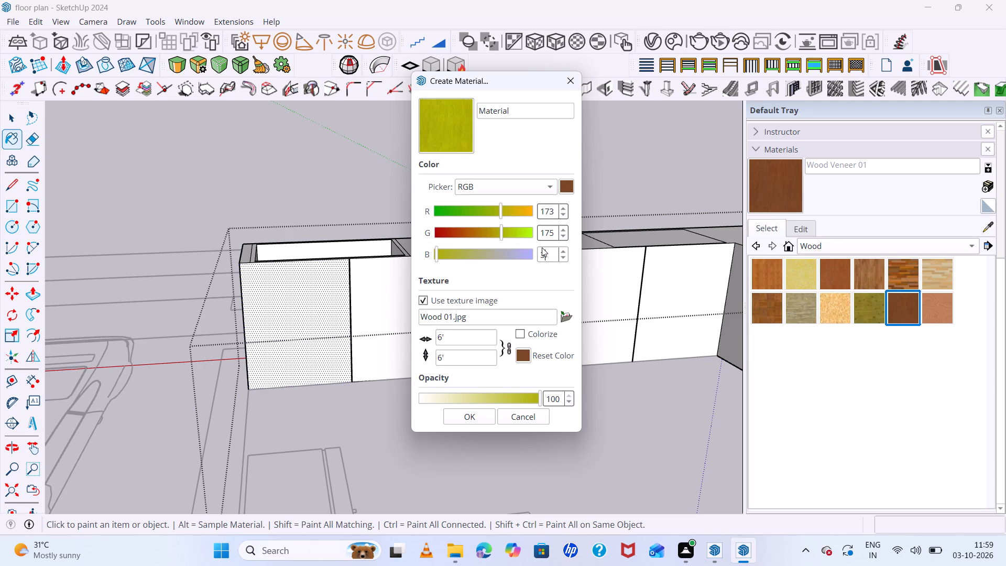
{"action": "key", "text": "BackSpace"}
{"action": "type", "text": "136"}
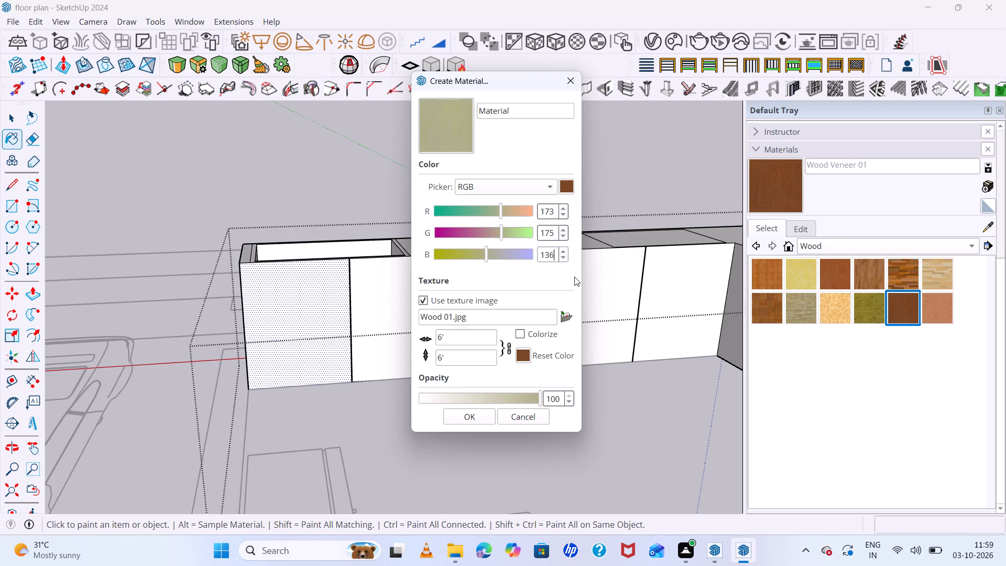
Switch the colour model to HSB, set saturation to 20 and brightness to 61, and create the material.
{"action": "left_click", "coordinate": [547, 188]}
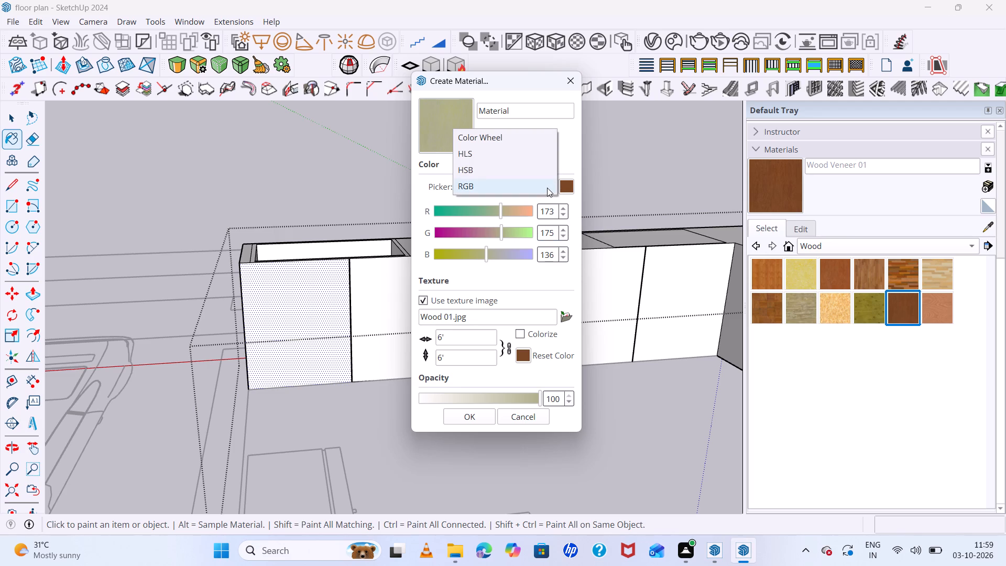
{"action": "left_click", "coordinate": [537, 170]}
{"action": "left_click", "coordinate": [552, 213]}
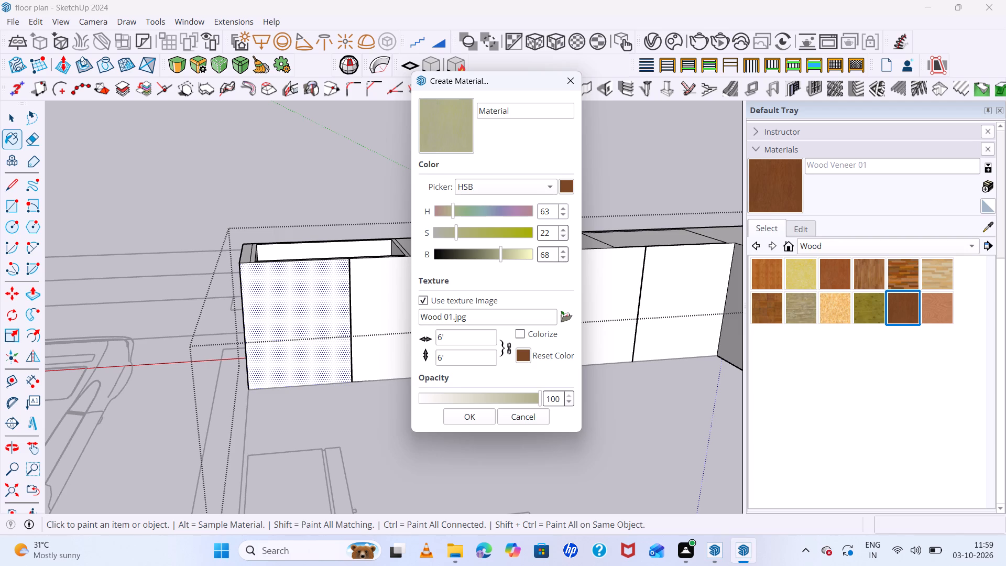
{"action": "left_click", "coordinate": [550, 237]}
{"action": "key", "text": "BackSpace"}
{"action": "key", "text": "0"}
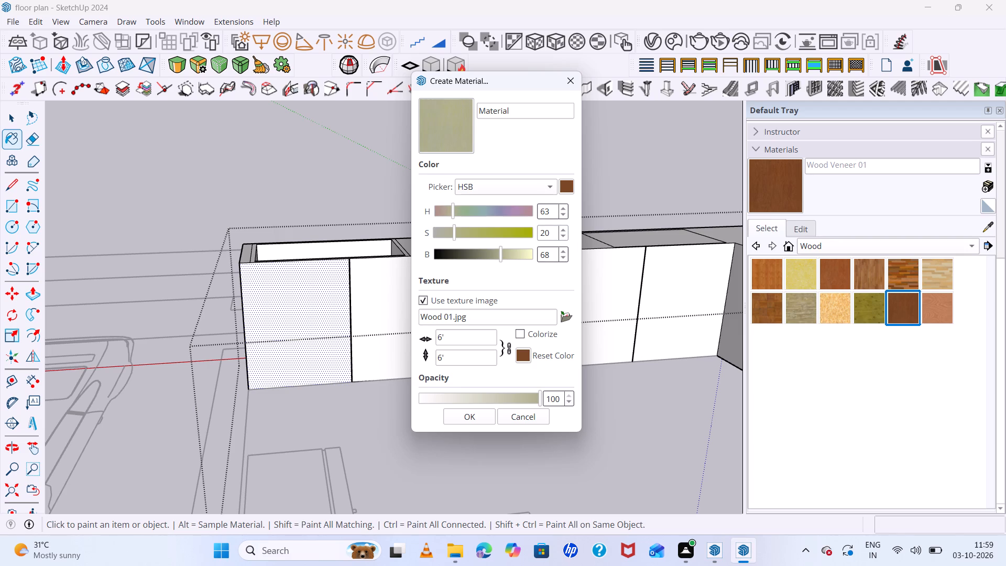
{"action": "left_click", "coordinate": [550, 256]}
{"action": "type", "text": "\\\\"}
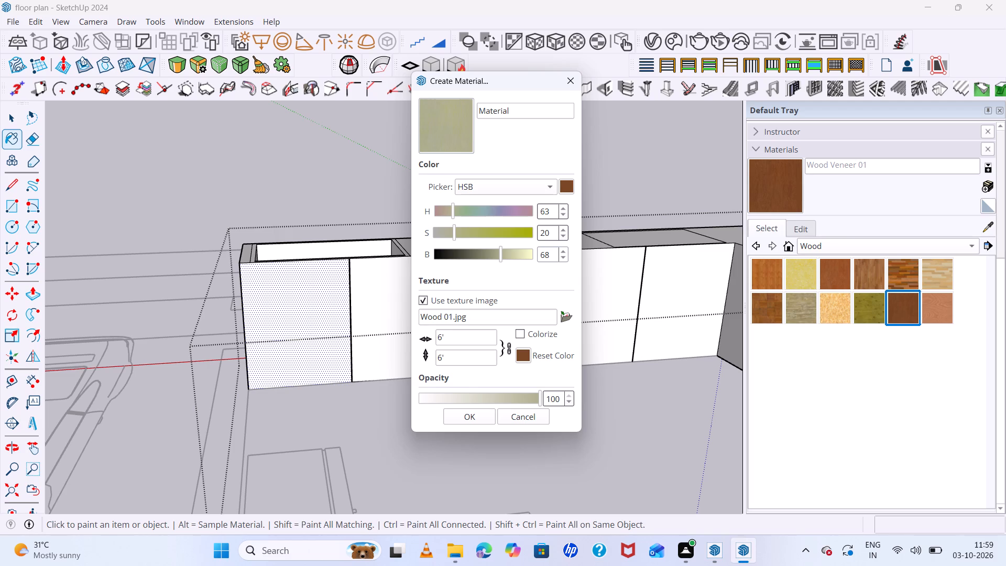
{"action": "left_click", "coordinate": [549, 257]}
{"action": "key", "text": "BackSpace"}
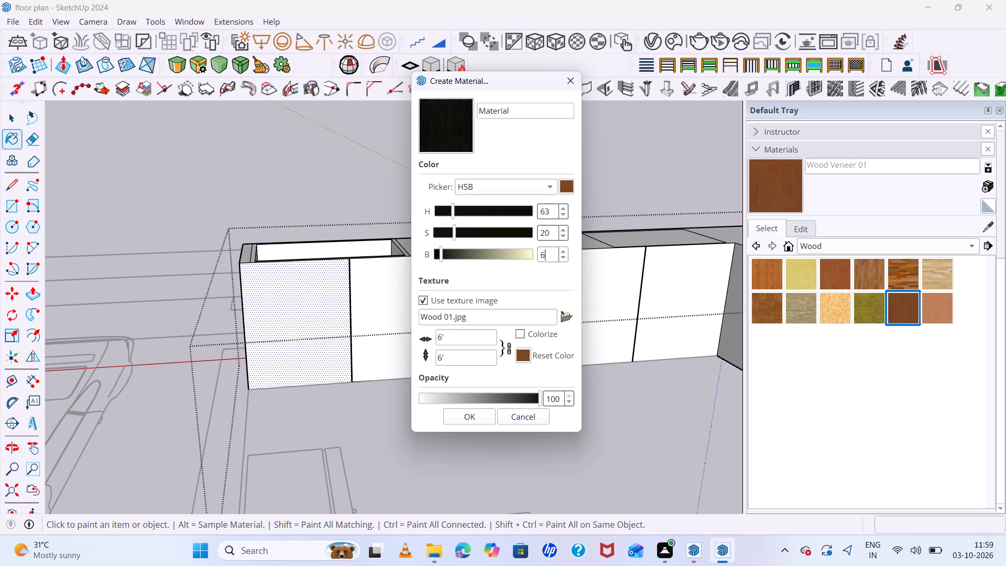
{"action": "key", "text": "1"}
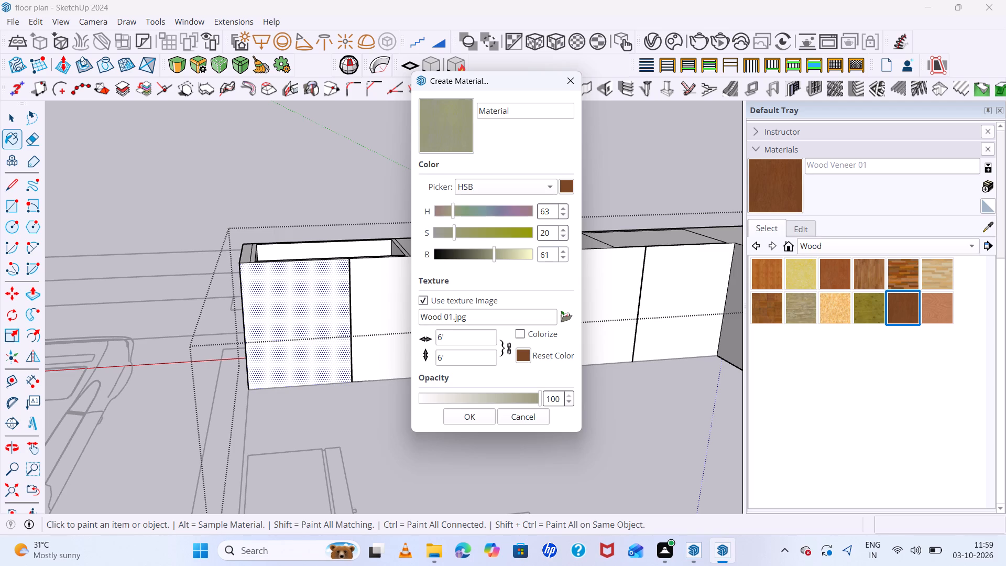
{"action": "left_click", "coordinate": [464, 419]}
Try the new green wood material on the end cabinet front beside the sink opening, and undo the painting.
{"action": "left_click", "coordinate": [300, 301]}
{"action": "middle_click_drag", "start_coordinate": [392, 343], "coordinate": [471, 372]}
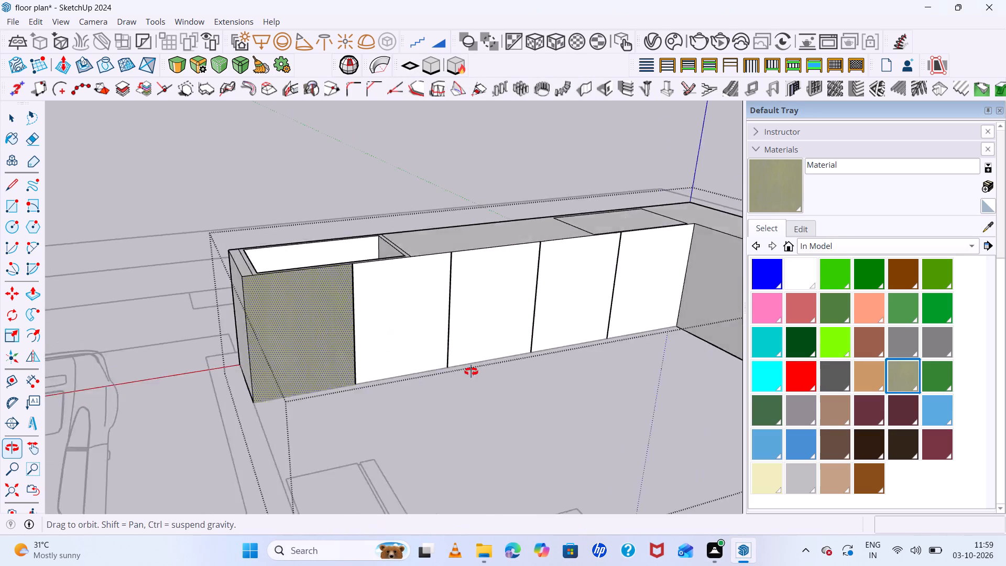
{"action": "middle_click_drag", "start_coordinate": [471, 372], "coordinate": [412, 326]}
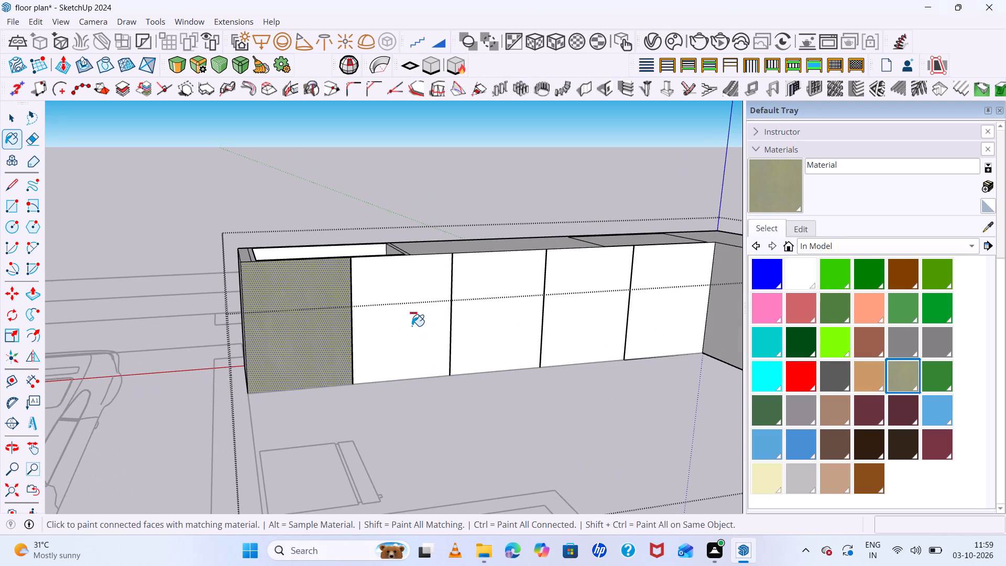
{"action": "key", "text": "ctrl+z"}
Clear out the materials stored in the In Model collection.
{"action": "double_click", "coordinate": [848, 250]}
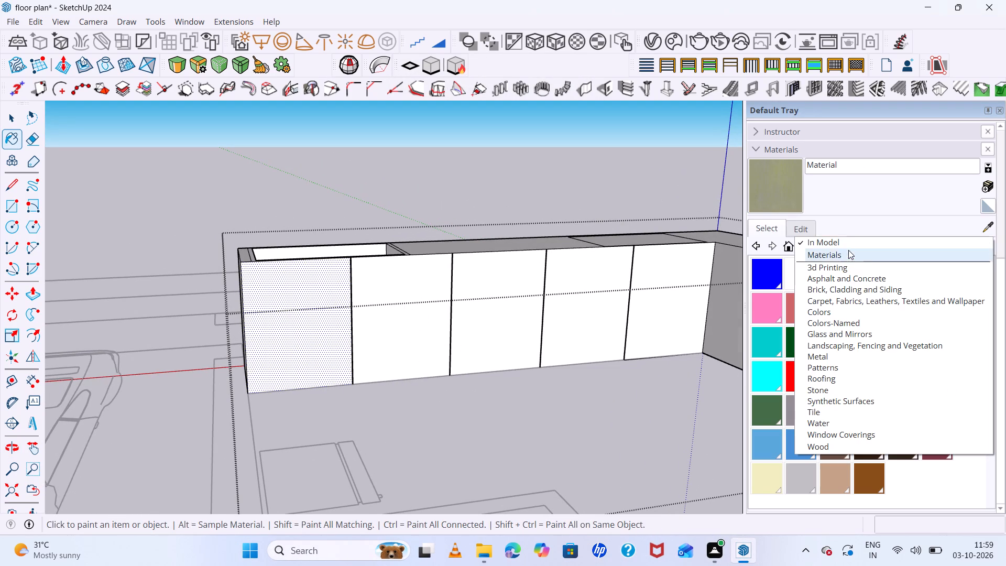
{"action": "left_click", "coordinate": [790, 245]}
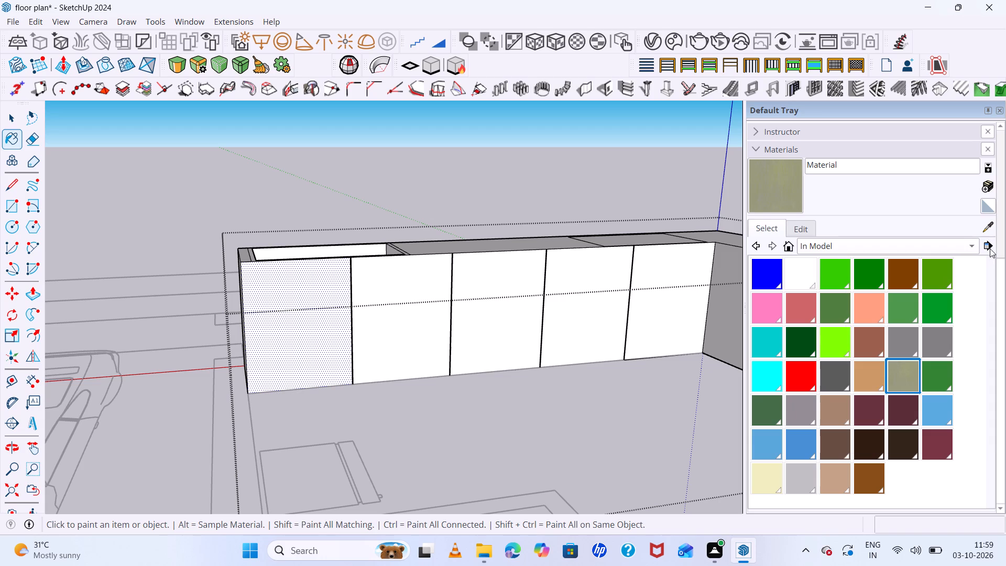
{"action": "left_click", "coordinate": [990, 248]}
{"action": "left_click", "coordinate": [909, 346]}
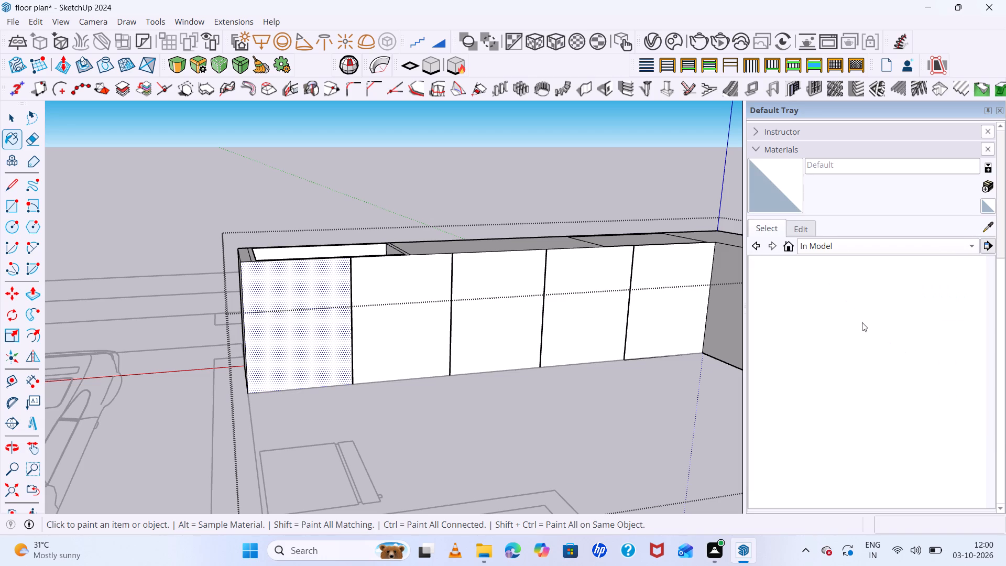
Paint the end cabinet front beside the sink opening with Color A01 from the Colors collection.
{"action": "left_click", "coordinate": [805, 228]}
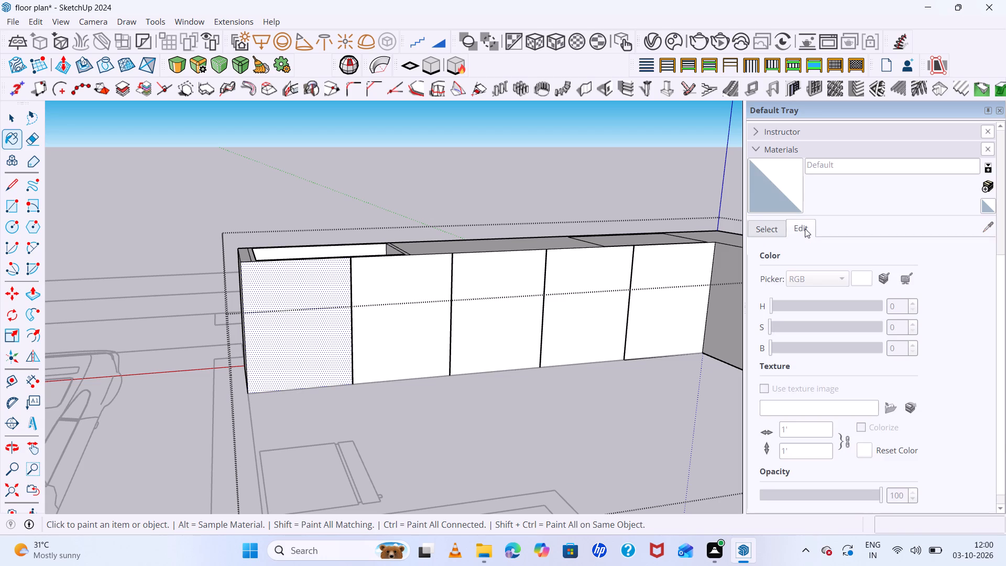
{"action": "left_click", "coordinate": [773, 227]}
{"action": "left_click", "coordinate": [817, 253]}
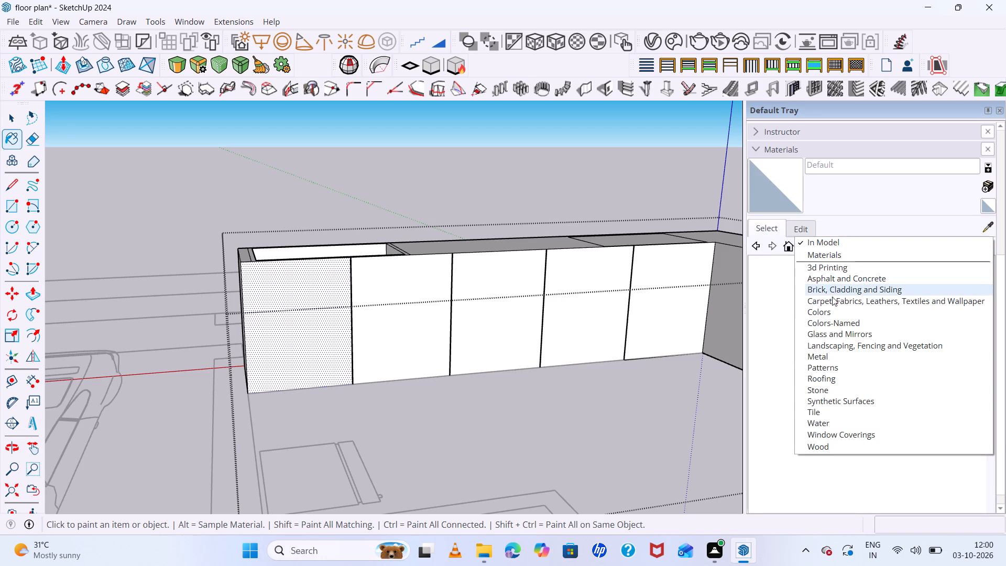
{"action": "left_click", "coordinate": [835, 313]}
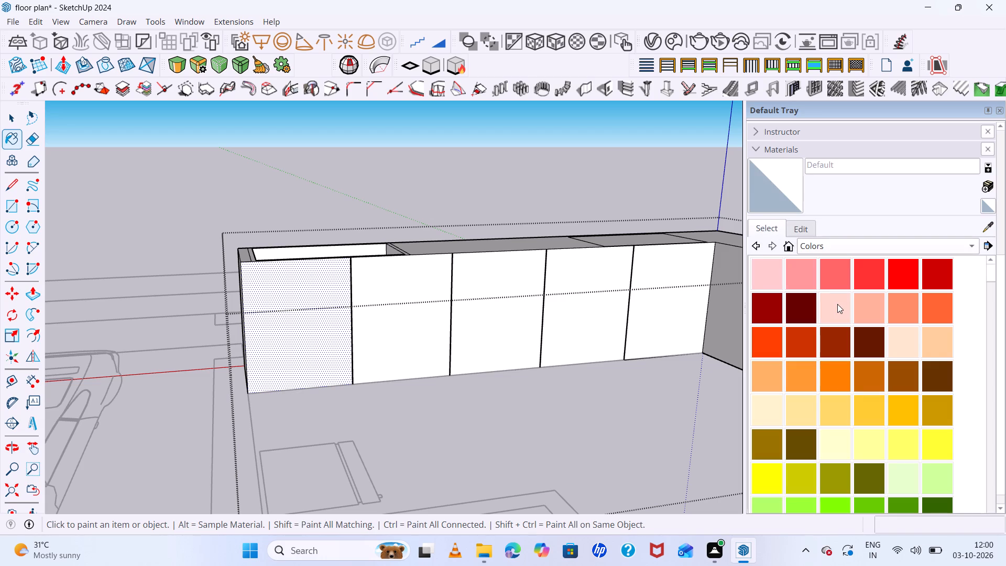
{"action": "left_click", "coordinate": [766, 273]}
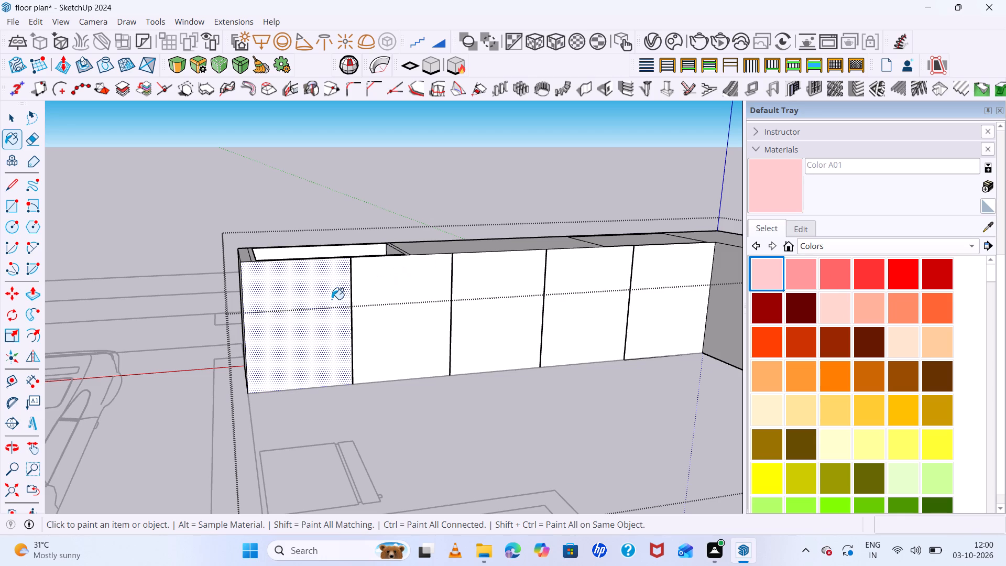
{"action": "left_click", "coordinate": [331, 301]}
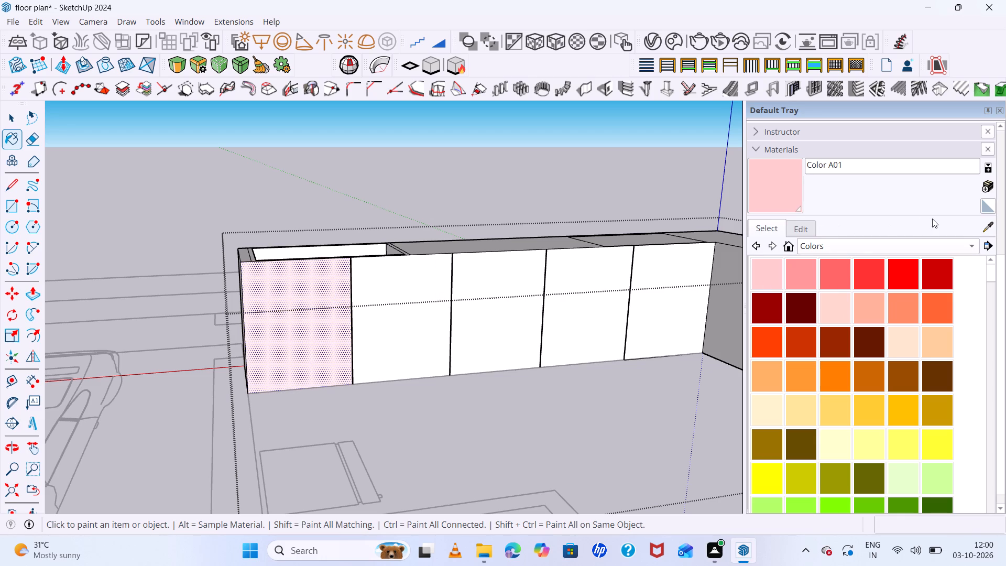
Start a new material from Color A01, switch its colour model to RGB and set the colour to 173, 175, 136.
{"action": "left_click", "coordinate": [992, 186]}
{"action": "left_click", "coordinate": [540, 186]}
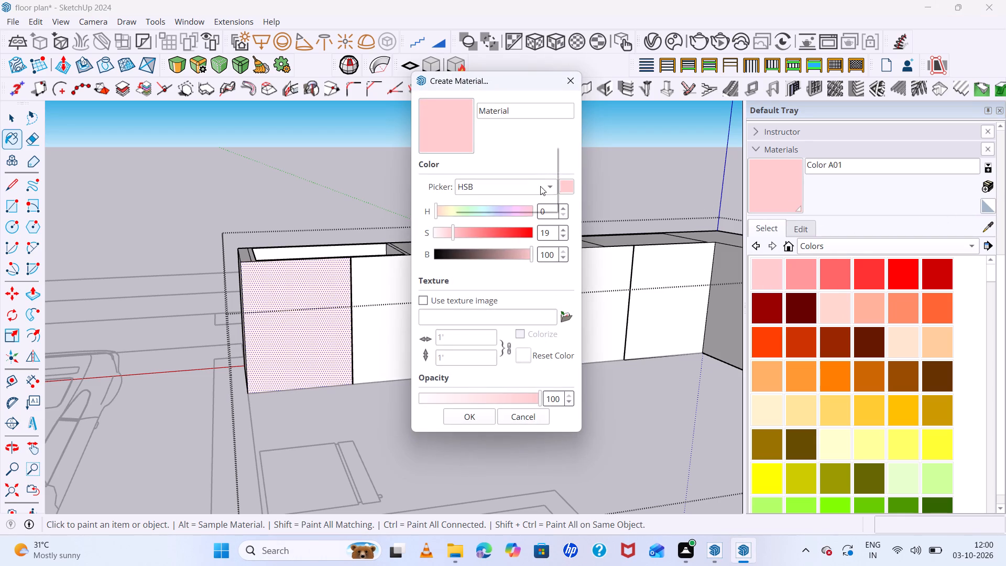
{"action": "left_click", "coordinate": [495, 208]}
{"action": "left_click", "coordinate": [554, 212]}
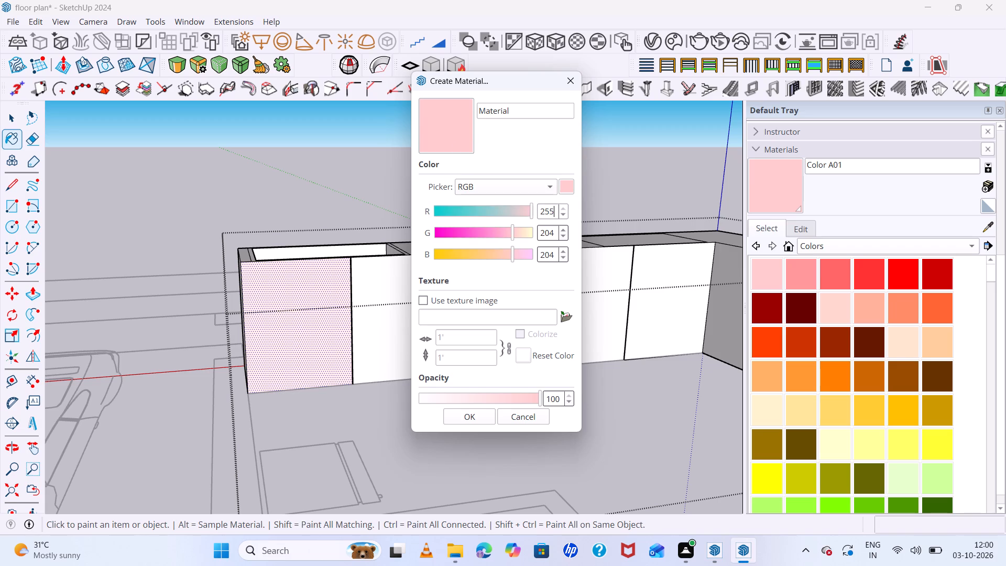
{"action": "key", "text": "BackSpace"}
{"action": "key", "text": "BackSpace"}
{"action": "key", "text": "BackSpace"}
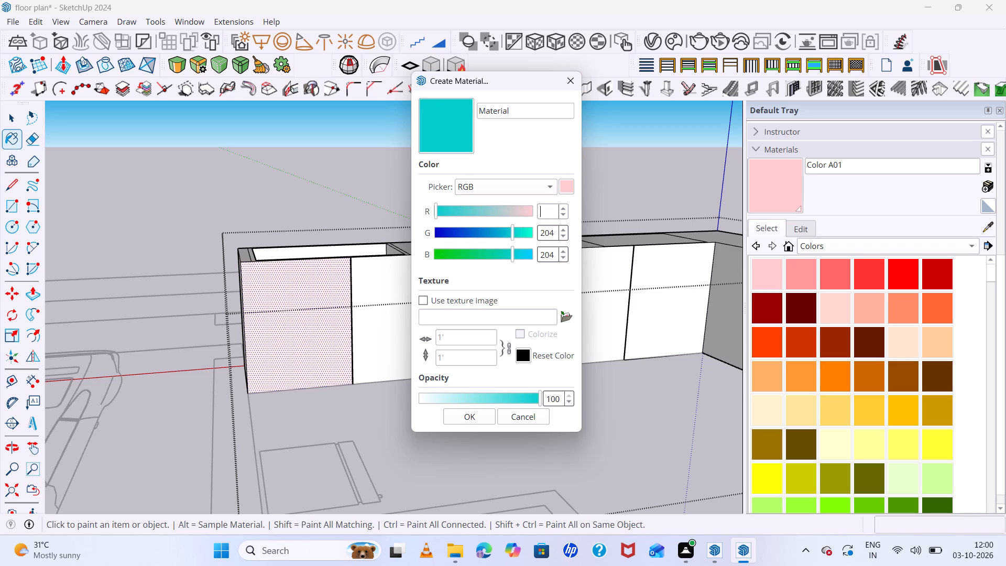
{"action": "type", "text": "173"}
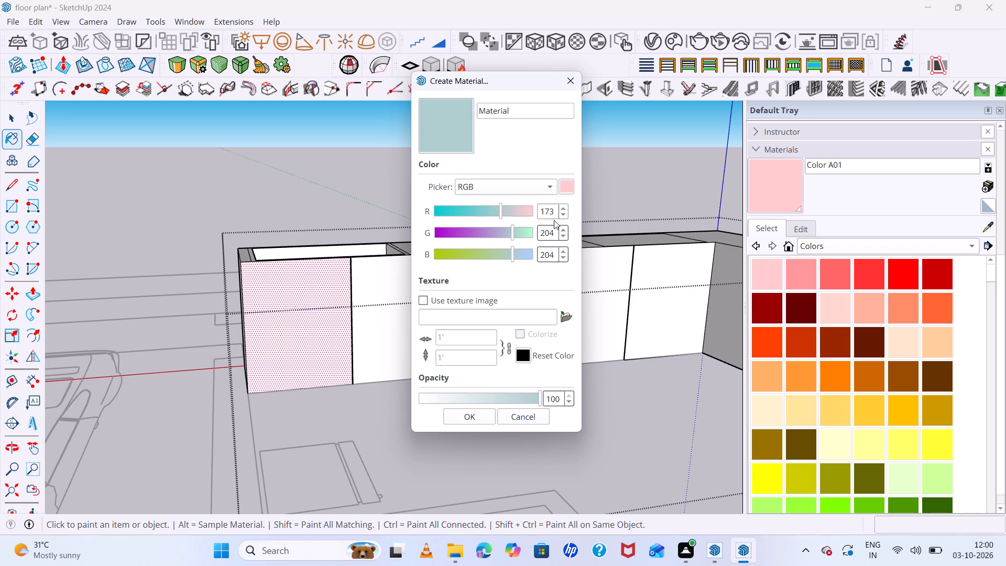
{"action": "left_click", "coordinate": [553, 234]}
{"action": "key", "text": "BackSpace"}
{"action": "key", "text": "BackSpace"}
{"action": "key", "text": "BackSpace"}
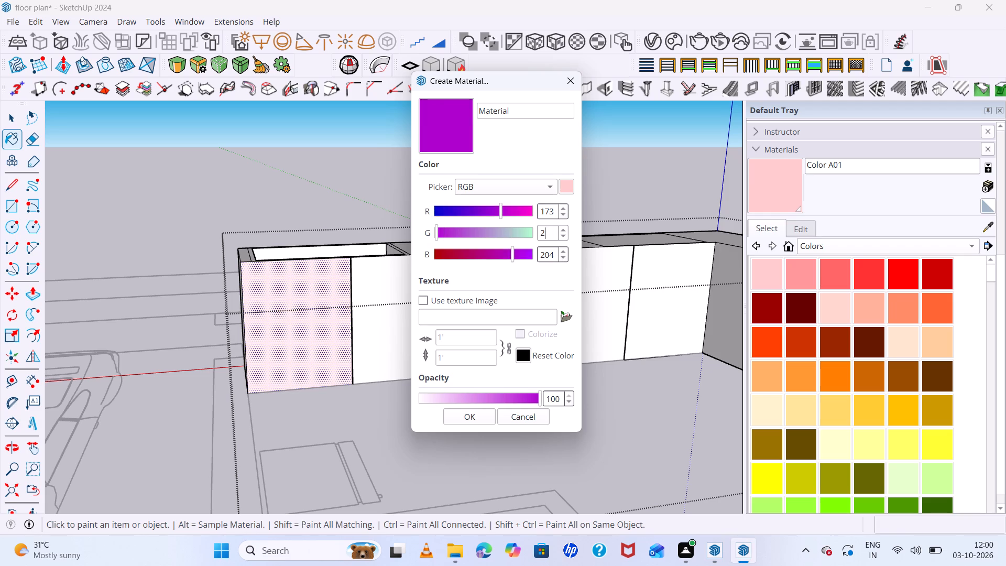
{"action": "type", "text": "175"}
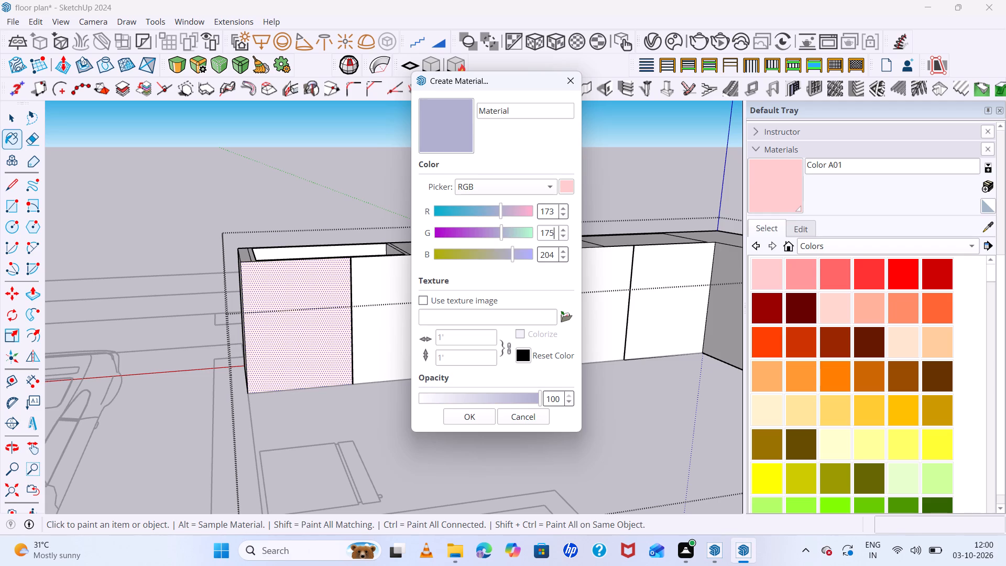
{"action": "left_click", "coordinate": [553, 258]}
{"action": "key", "text": "BackSpace"}
{"action": "key", "text": "BackSpace"}
{"action": "key", "text": "BackSpace"}
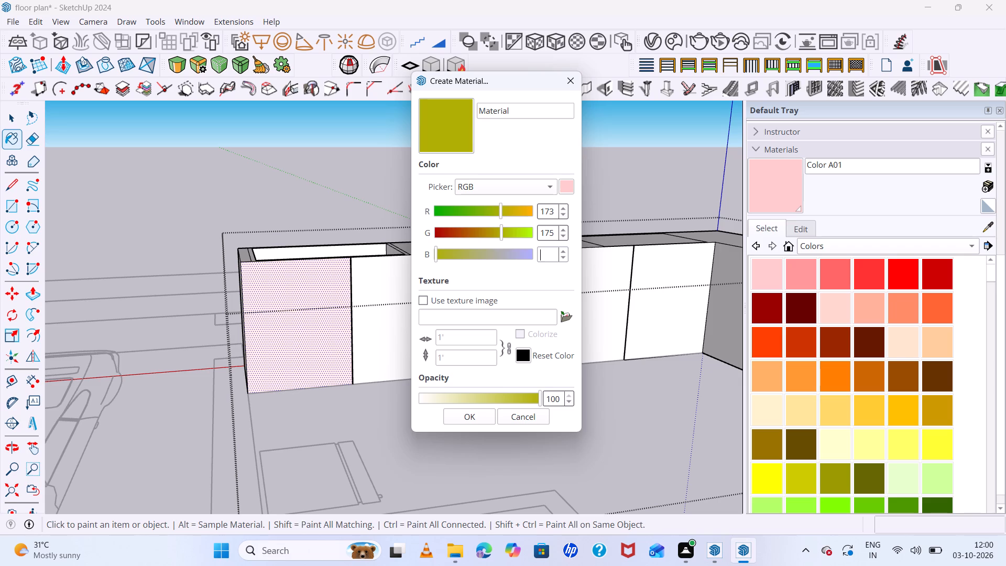
{"action": "type", "text": "136"}
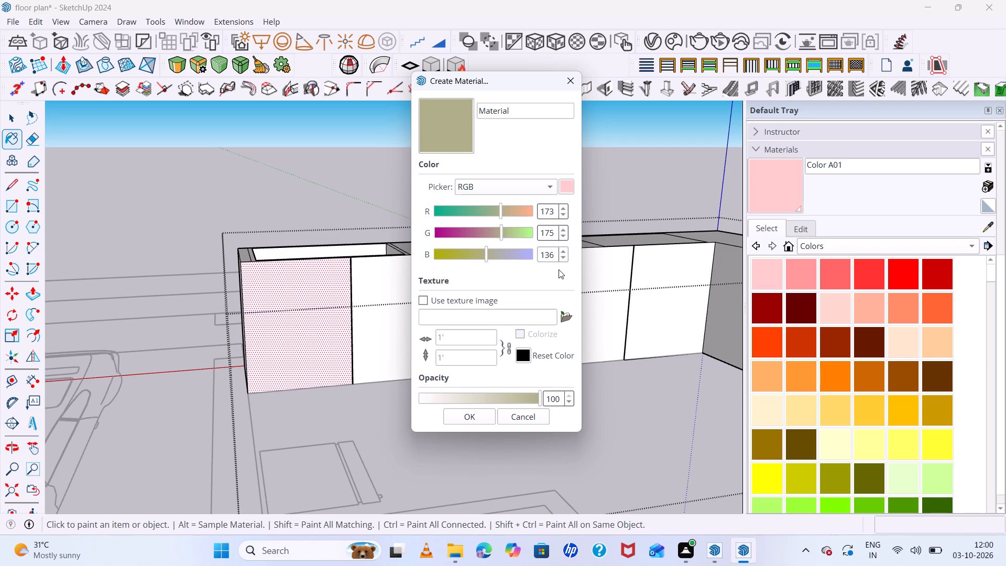
Change the new material's RGB colour to 157, 158, 117 and create the material.
{"action": "left_click", "coordinate": [556, 210]}
{"action": "key", "text": "BackSpace"}
{"action": "key", "text": "BackSpace"}
{"action": "key", "text": "BackSpace"}
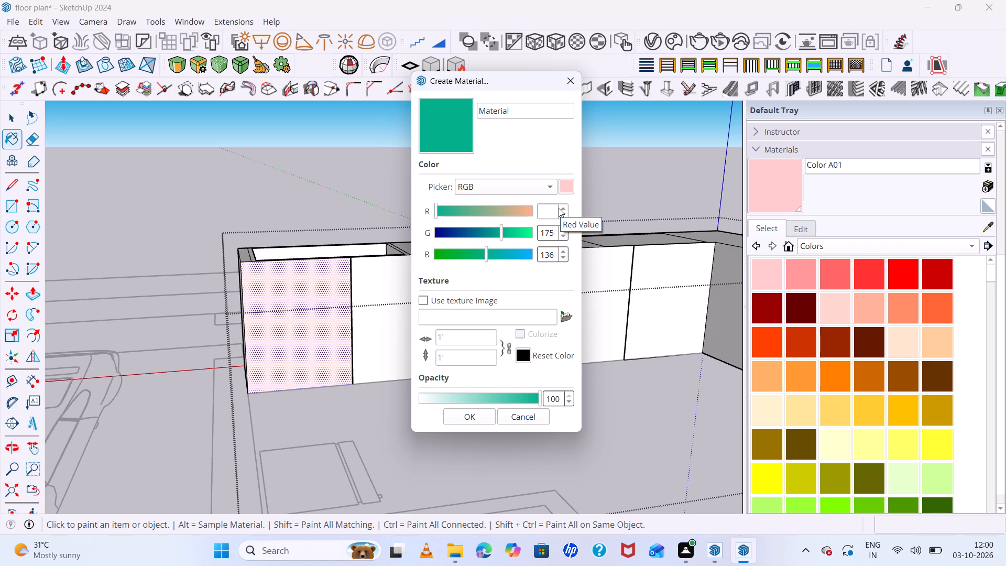
{"action": "type", "text": "157"}
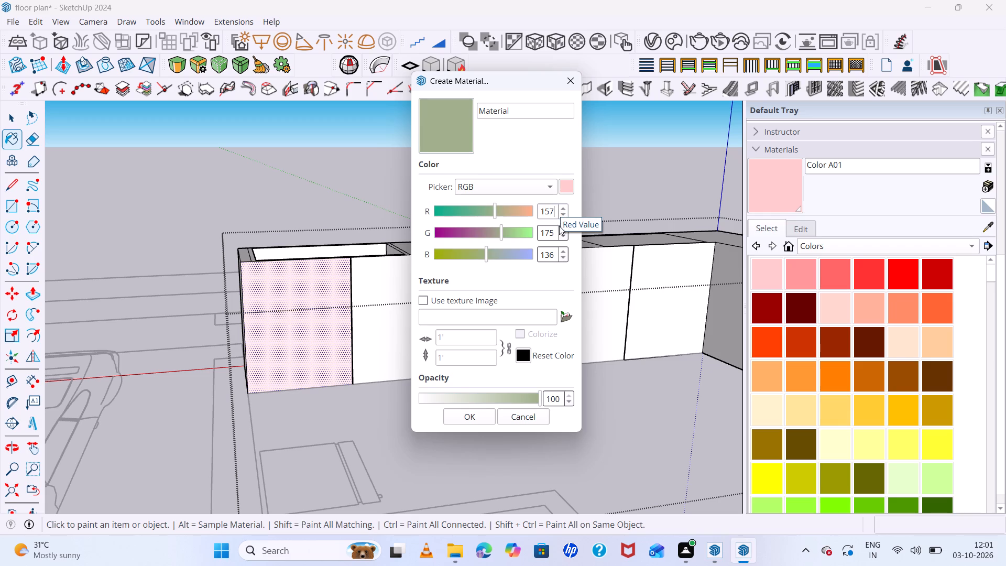
{"action": "left_click", "coordinate": [554, 233]}
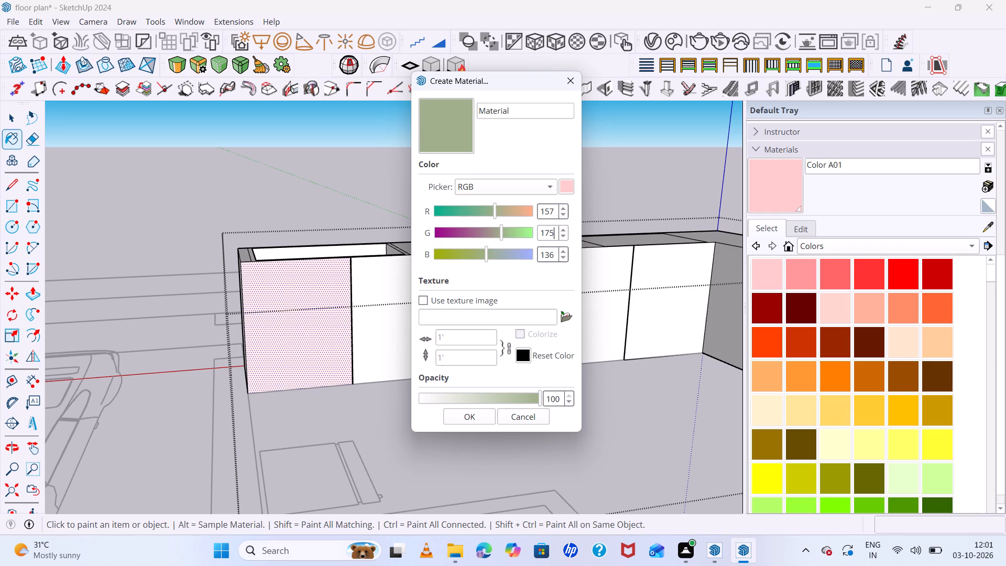
{"action": "key", "text": "BackSpace"}
{"action": "key", "text": "BackSpace"}
{"action": "key", "text": "BackSpace"}
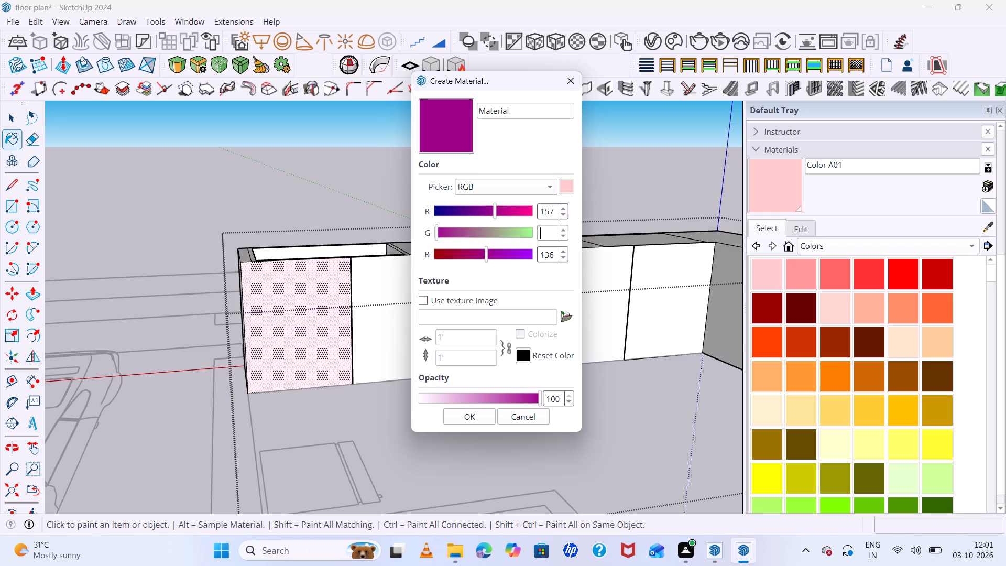
{"action": "type", "text": "158"}
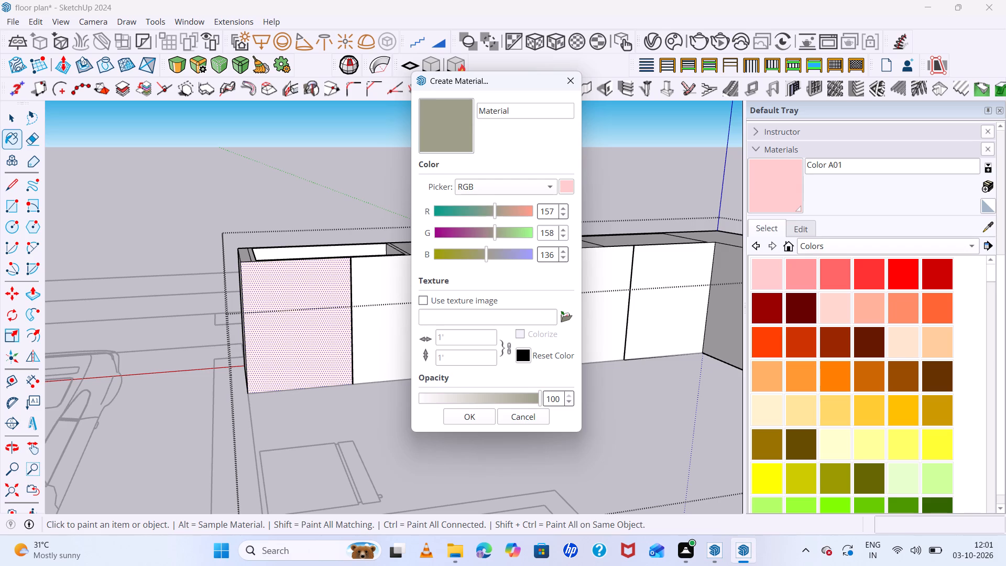
{"action": "left_click", "coordinate": [554, 254]}
{"action": "key", "text": "BackSpace"}
{"action": "key", "text": "BackSpace"}
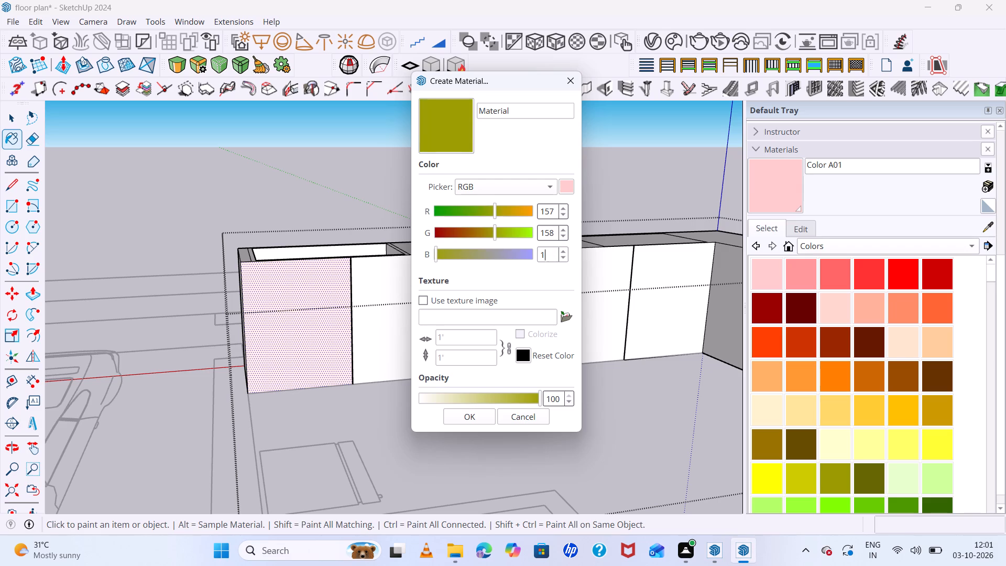
{"action": "key", "text": "BackSpace"}
{"action": "type", "text": "117"}
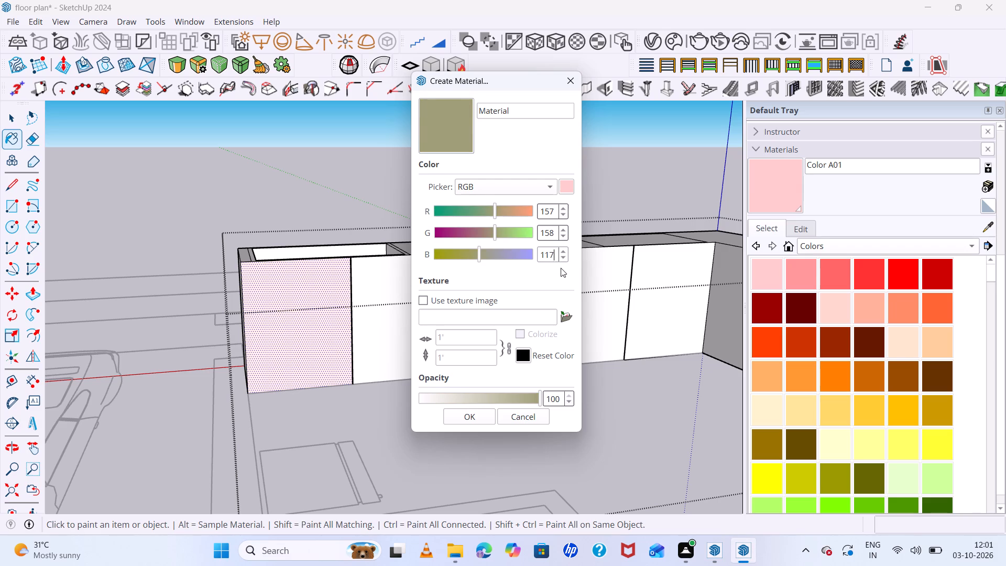
{"action": "left_click", "coordinate": [468, 414]}
Paint all the cabinet fronts on both legs of the L-shaped counter with the new olive material.
{"action": "left_click", "coordinate": [321, 324]}
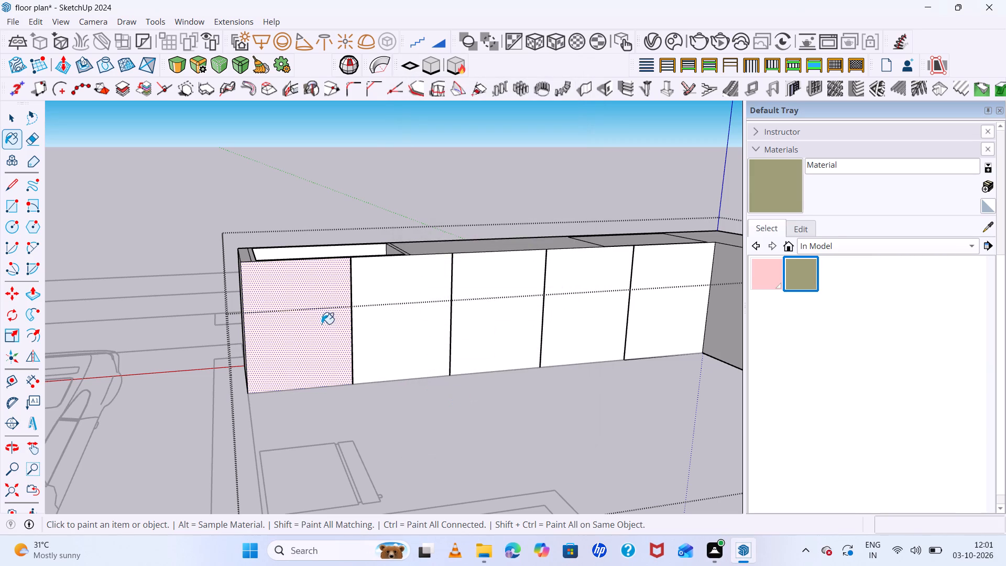
{"action": "left_click", "coordinate": [404, 333]}
{"action": "middle_click_drag", "start_coordinate": [448, 370], "coordinate": [473, 419]}
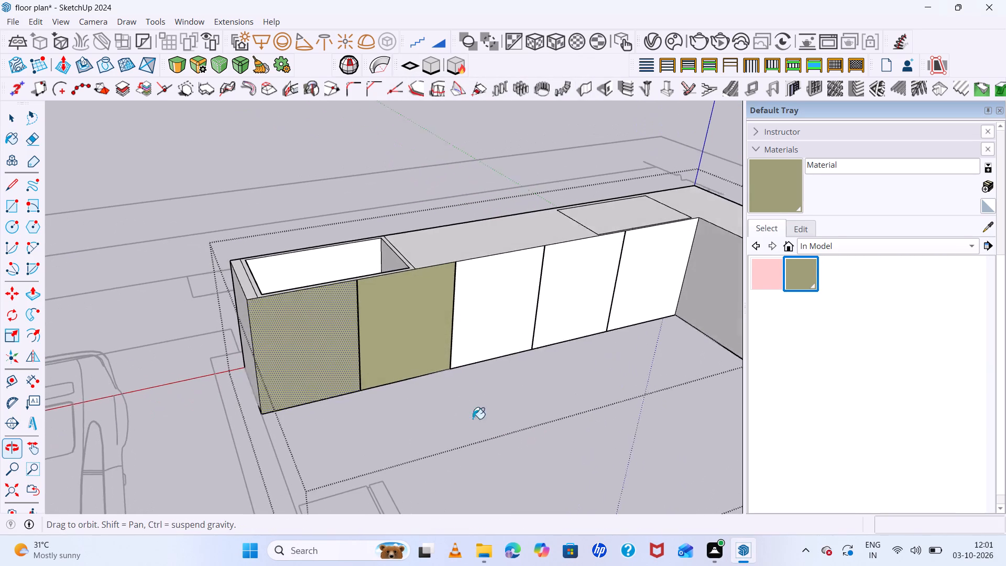
{"action": "middle_click_drag", "start_coordinate": [473, 419], "coordinate": [479, 440]}
{"action": "left_click", "coordinate": [494, 331]}
{"action": "left_click", "coordinate": [590, 308]}
{"action": "middle_click_drag", "start_coordinate": [451, 335], "coordinate": [529, 334]}
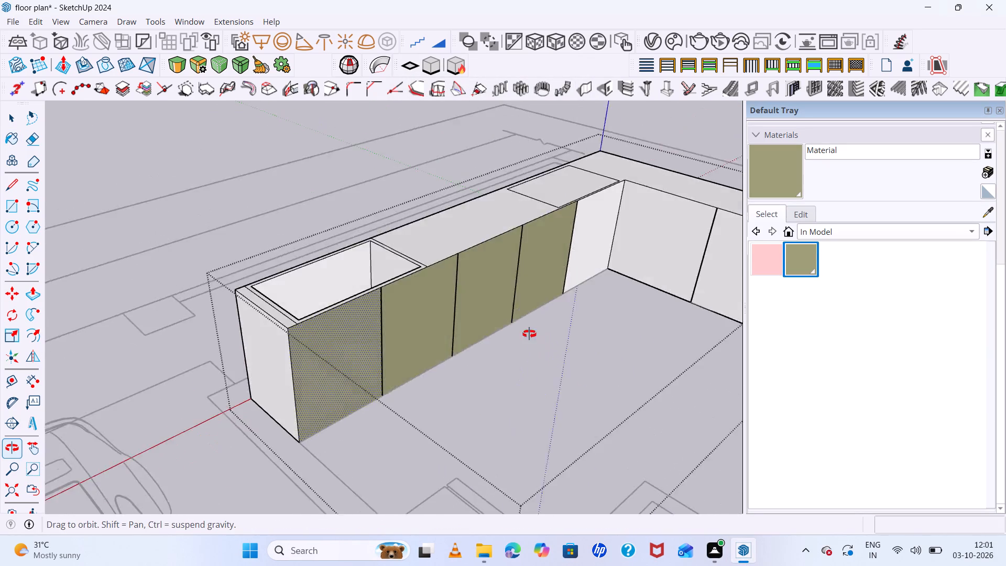
{"action": "middle_click_drag", "start_coordinate": [529, 334], "coordinate": [494, 252]}
{"action": "left_click", "coordinate": [629, 300]}
{"action": "left_click", "coordinate": [704, 304]}
{"action": "middle_click_drag", "start_coordinate": [401, 301], "coordinate": [526, 369]}
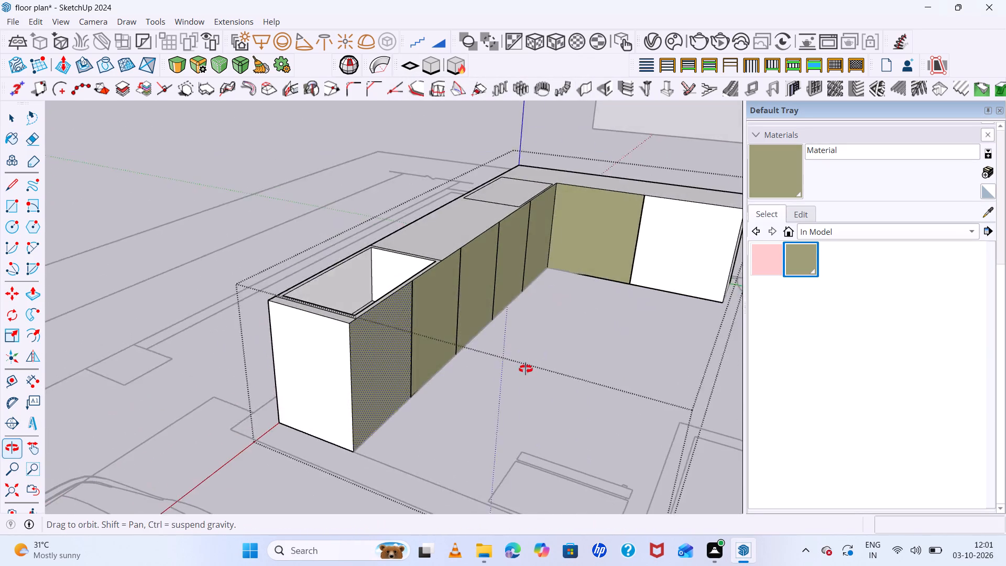
{"action": "middle_click_drag", "start_coordinate": [526, 369], "coordinate": [483, 330]}
{"action": "left_click", "coordinate": [712, 291]}
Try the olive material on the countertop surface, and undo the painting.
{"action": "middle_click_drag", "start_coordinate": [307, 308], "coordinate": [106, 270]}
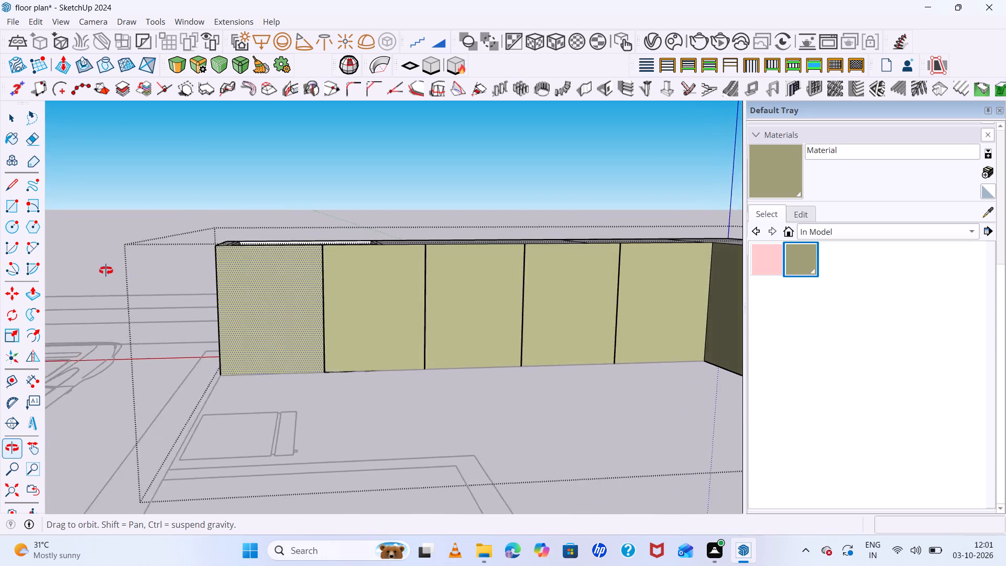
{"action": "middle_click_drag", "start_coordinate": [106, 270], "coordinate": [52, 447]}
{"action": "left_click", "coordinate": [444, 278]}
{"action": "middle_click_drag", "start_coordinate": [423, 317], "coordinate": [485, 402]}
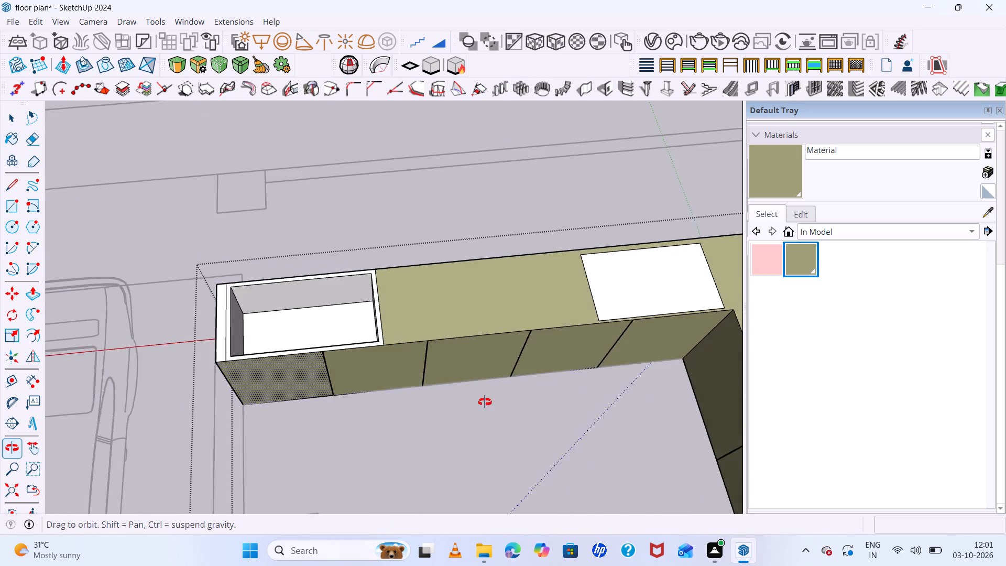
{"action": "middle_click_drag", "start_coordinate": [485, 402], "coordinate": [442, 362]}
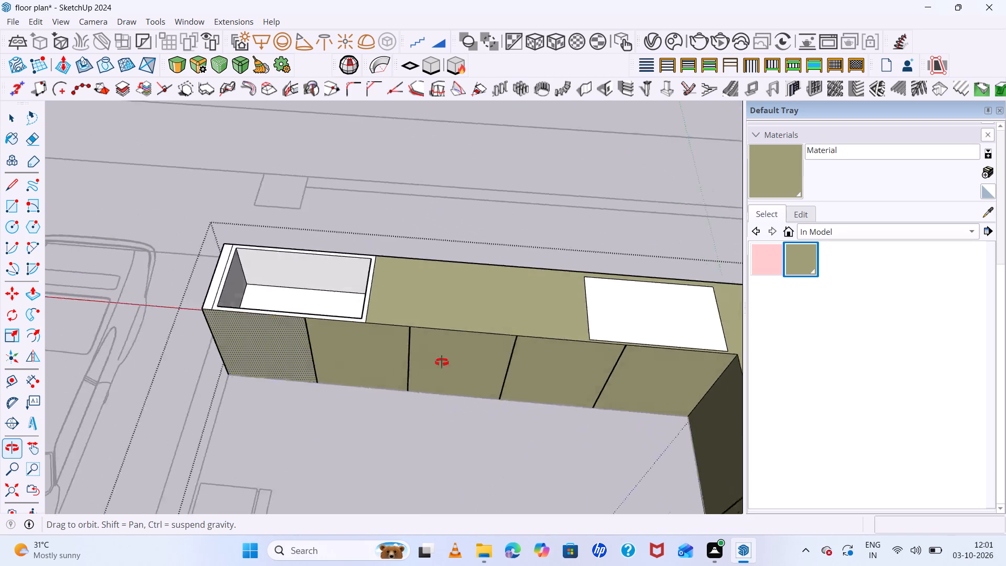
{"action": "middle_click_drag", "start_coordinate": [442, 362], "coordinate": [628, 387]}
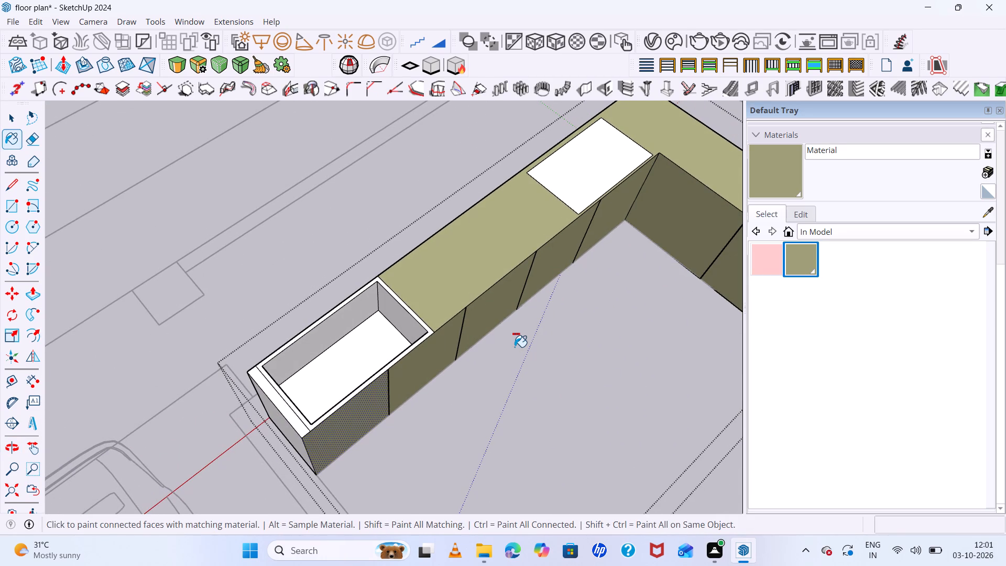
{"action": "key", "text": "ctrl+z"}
Paint the countertop surface with Tile Linen from the Tile collection.
{"action": "left_click", "coordinate": [844, 234]}
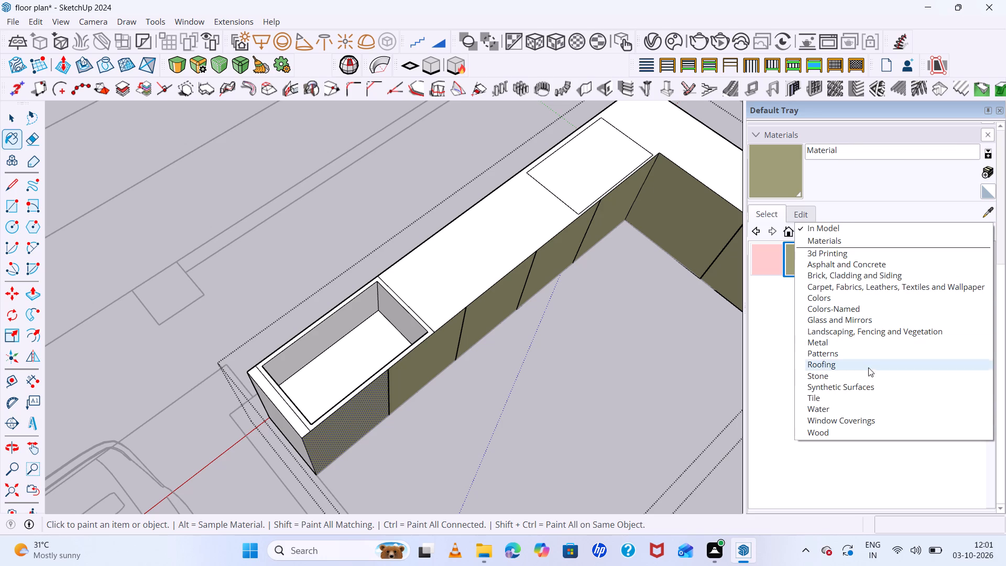
{"action": "double_click", "coordinate": [859, 396]}
{"action": "scroll", "coordinate": [857, 315], "scroll_direction": "down", "scroll_amount": 6}
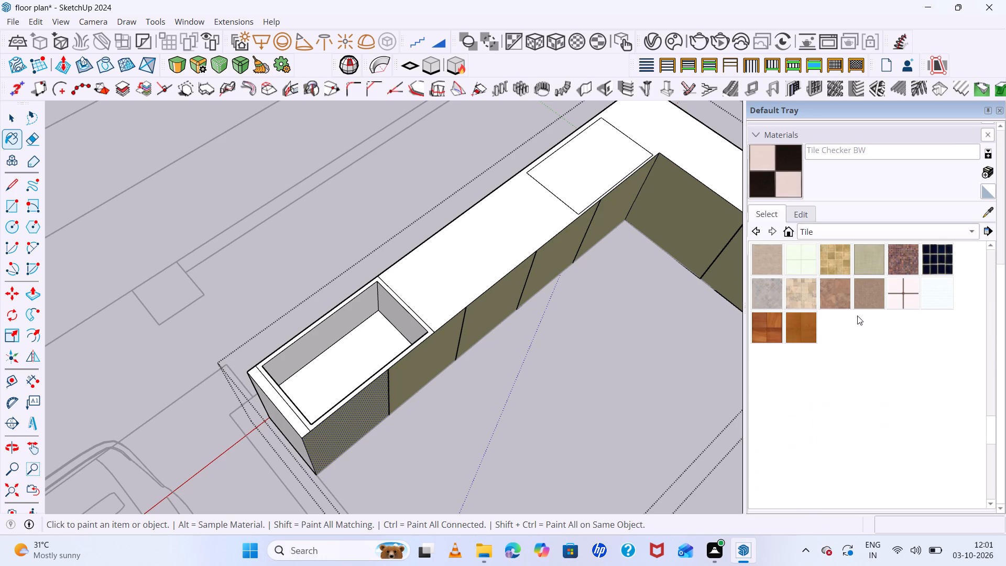
{"action": "scroll", "coordinate": [857, 315], "scroll_direction": "up", "scroll_amount": 1}
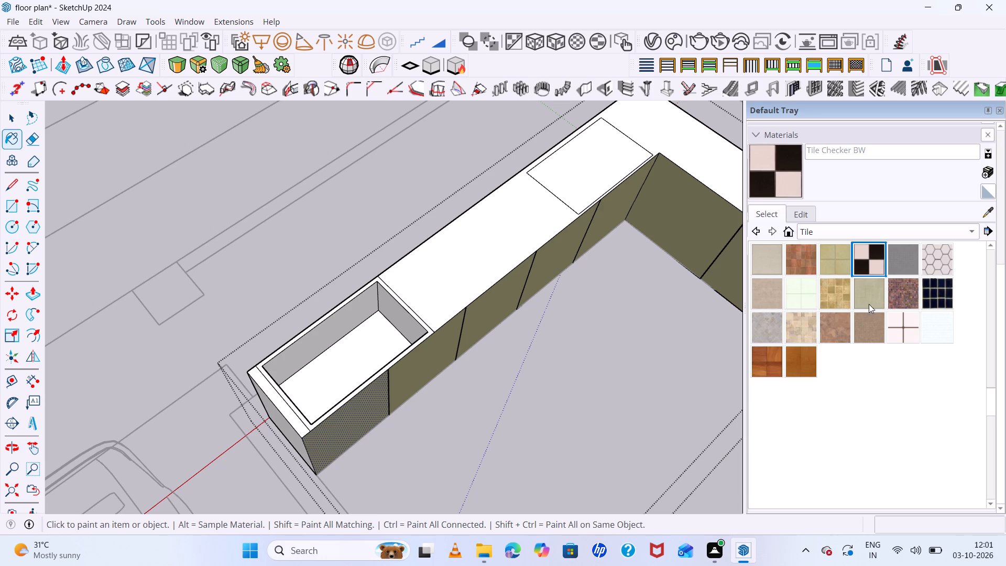
{"action": "left_click", "coordinate": [869, 299]}
{"action": "left_click", "coordinate": [459, 247]}
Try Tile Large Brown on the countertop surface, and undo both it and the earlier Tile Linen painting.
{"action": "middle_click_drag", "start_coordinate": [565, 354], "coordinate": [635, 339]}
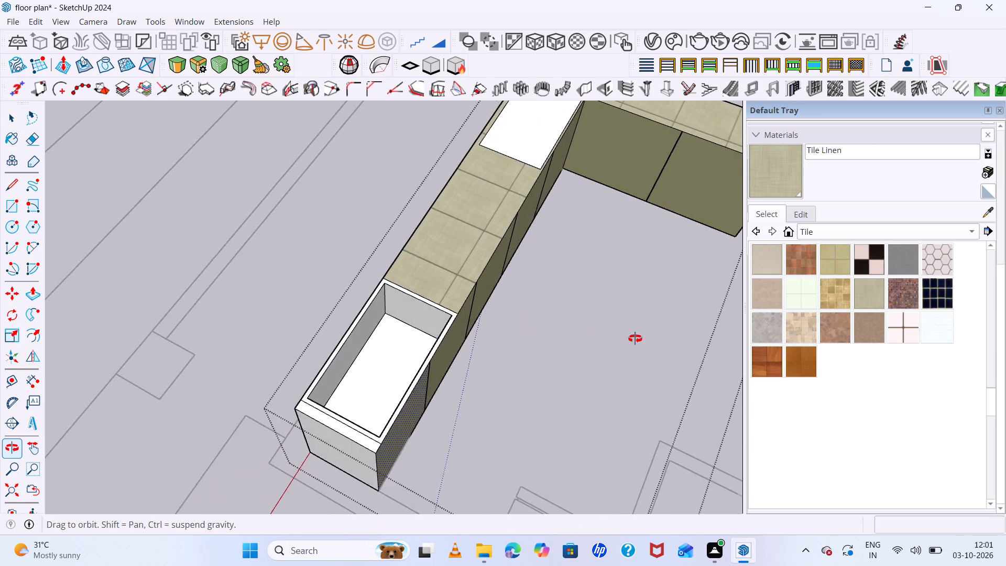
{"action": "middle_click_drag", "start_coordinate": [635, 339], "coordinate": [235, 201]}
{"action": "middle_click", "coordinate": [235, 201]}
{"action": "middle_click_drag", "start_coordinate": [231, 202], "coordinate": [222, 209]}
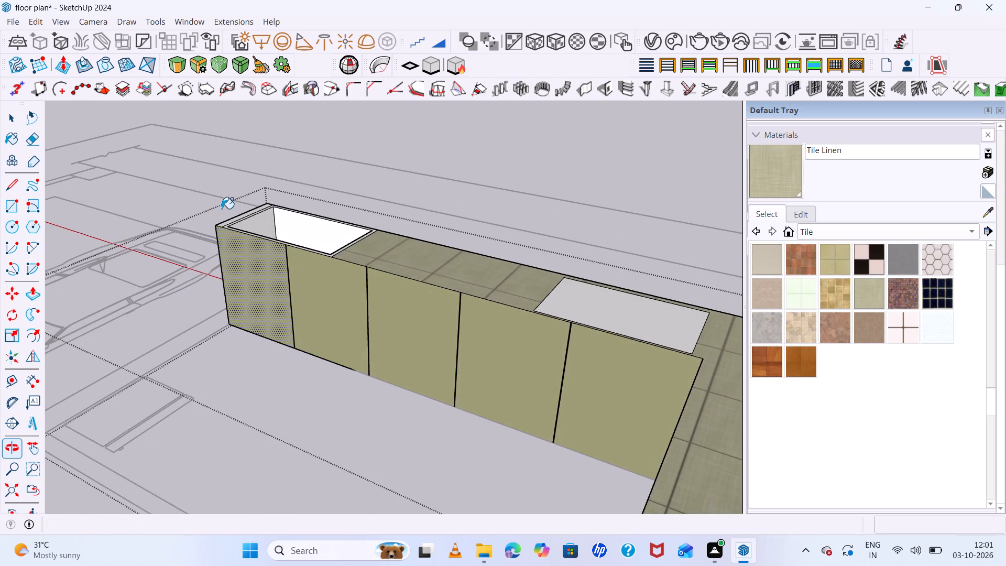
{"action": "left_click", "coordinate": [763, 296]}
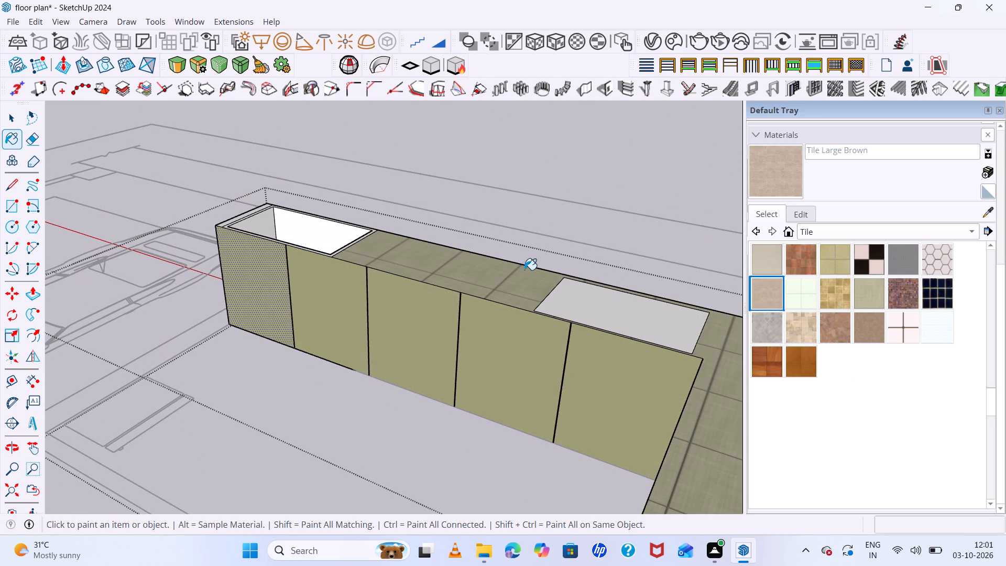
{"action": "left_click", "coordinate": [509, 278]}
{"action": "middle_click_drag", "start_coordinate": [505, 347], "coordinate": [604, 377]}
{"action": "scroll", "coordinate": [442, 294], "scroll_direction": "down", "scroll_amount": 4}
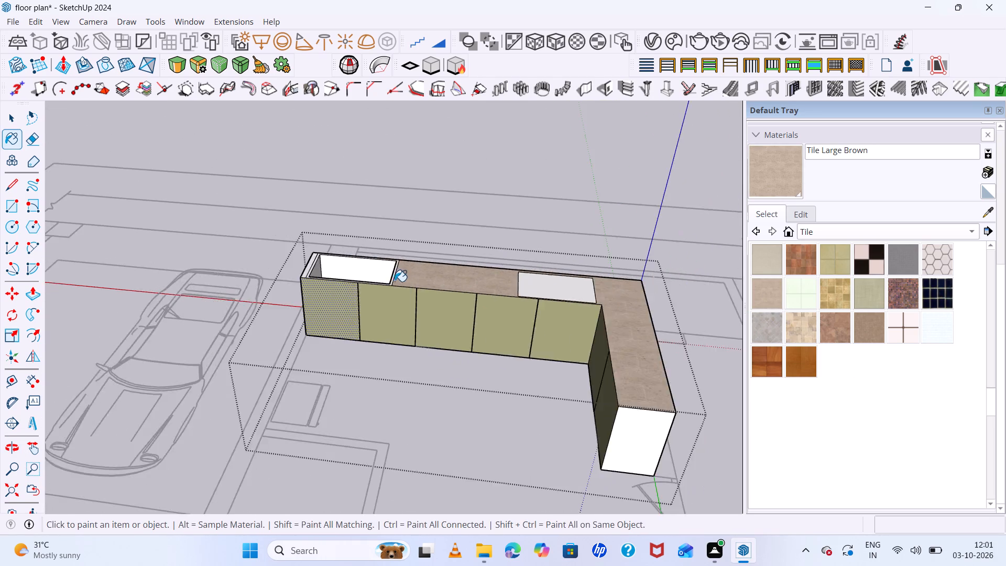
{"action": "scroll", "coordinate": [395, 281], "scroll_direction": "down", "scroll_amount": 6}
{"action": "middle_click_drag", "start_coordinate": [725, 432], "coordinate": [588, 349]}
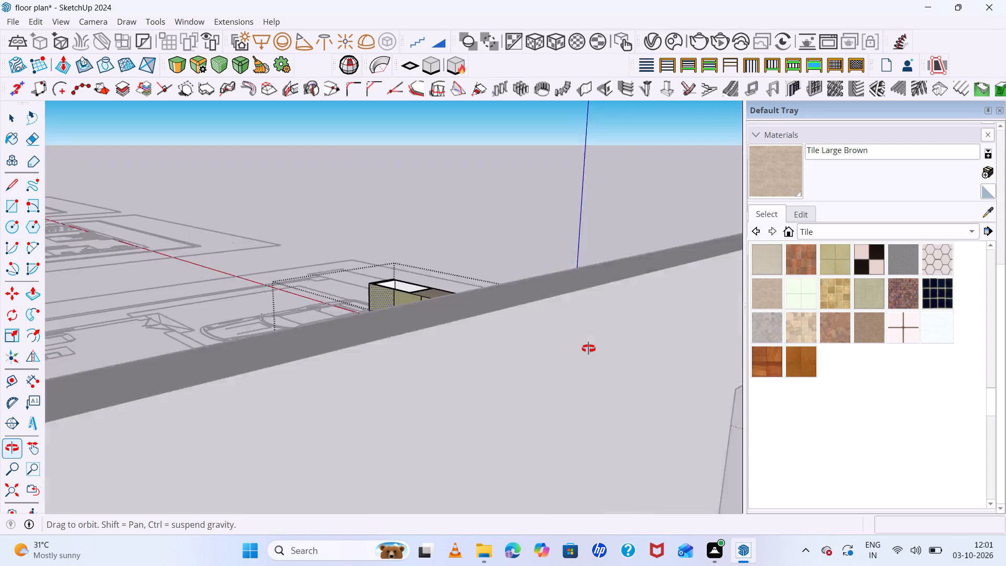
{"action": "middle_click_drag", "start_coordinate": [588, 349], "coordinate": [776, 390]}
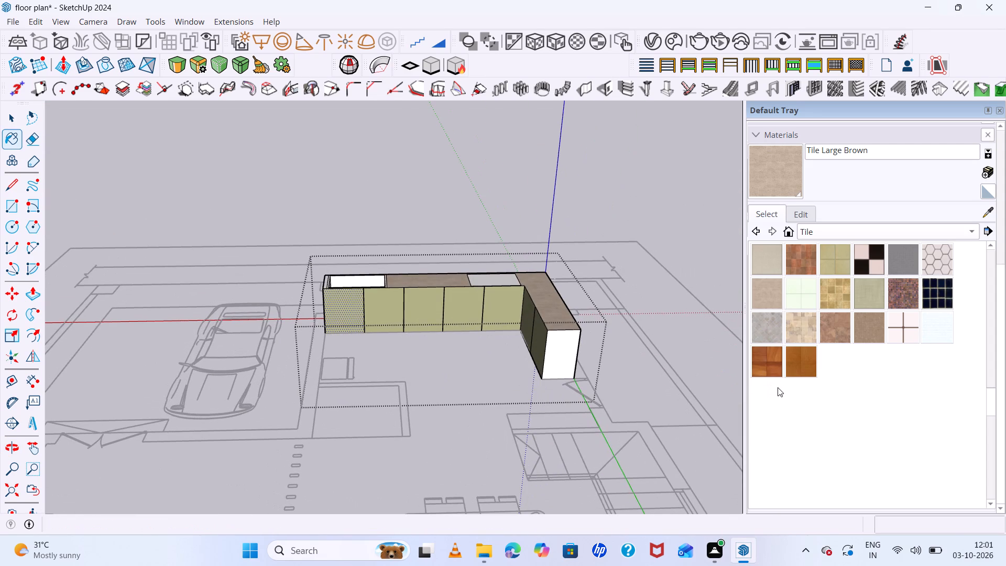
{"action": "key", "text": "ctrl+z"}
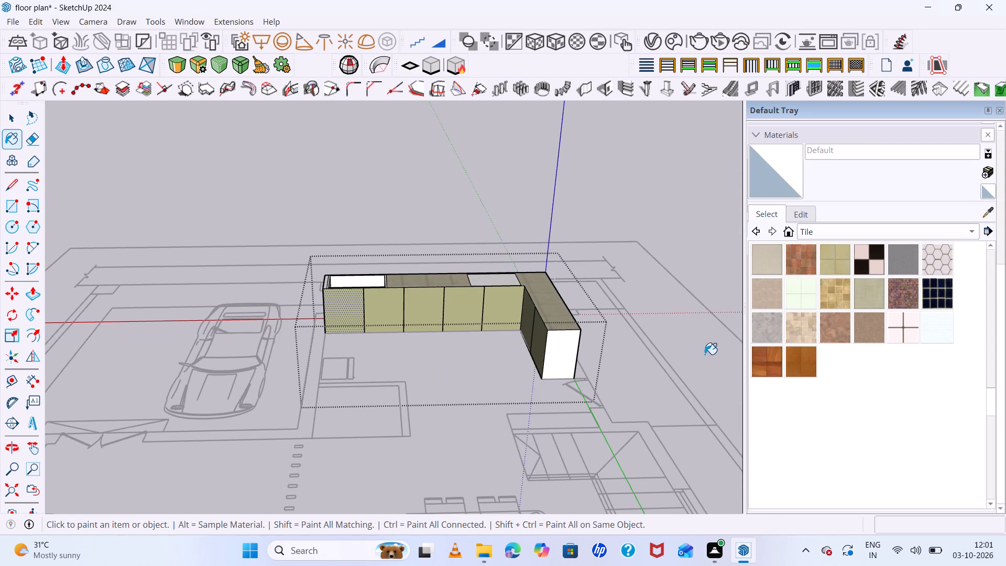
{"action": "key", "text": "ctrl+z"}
Sample the olive material from a cabinet front and paint the countertop surface with it.
{"action": "key", "text": "space"}
{"action": "left_click", "coordinate": [556, 354]}
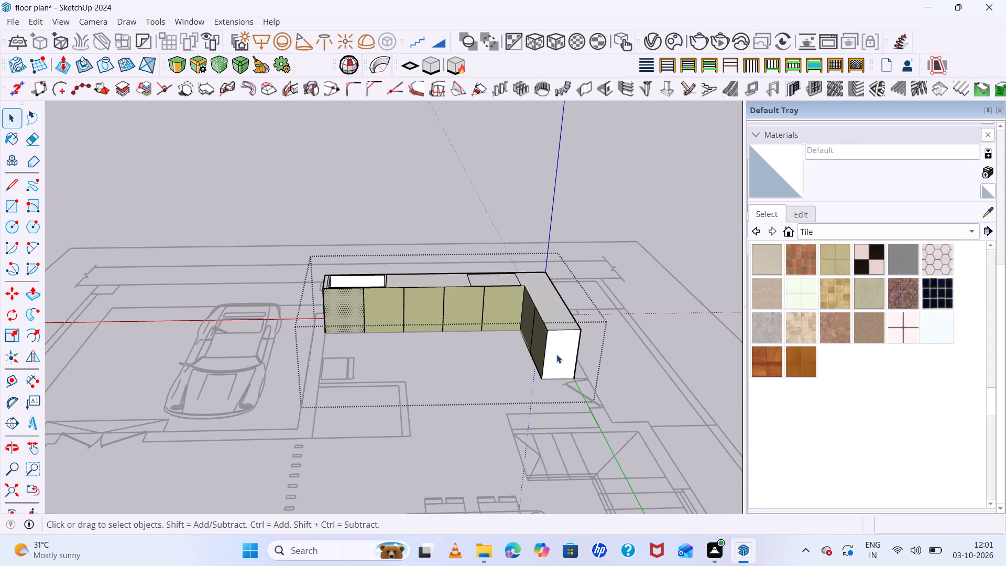
{"action": "left_click", "coordinate": [991, 212]}
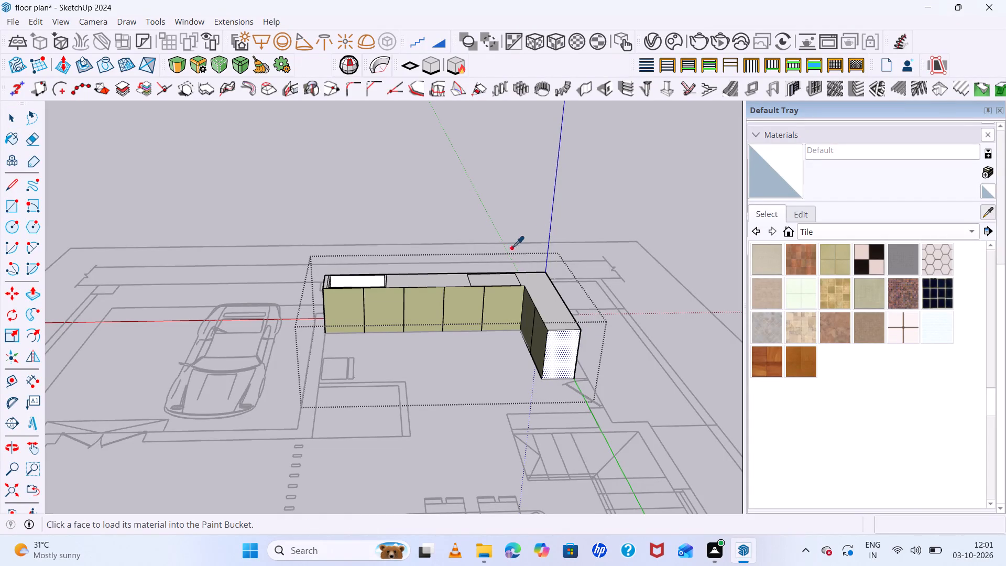
{"action": "left_click", "coordinate": [539, 339]}
{"action": "left_click", "coordinate": [550, 310]}
Paint the sink-end panel, the long leg's back face and the outer countertop strip beside the sink olive.
{"action": "middle_click_drag", "start_coordinate": [556, 329], "coordinate": [602, 476]}
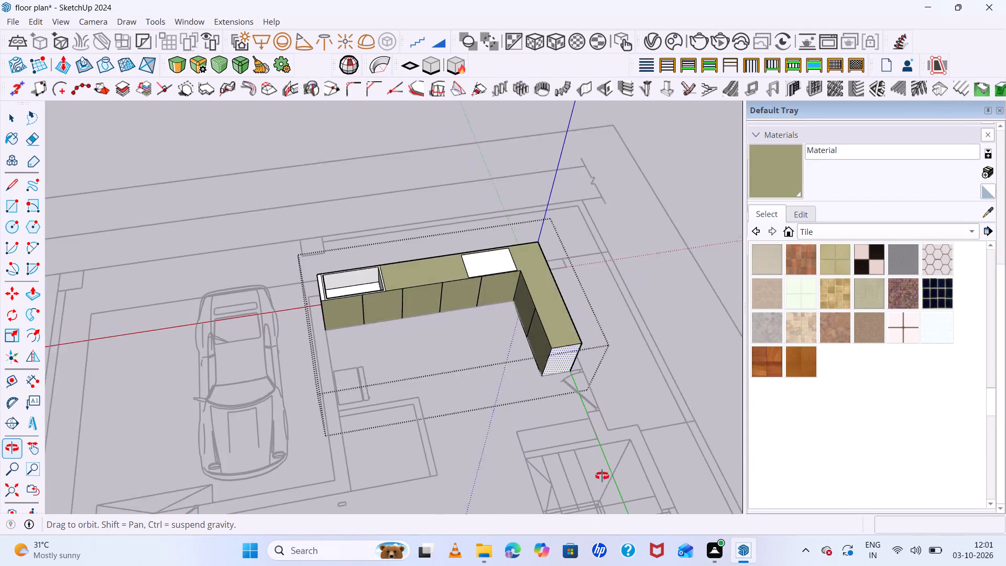
{"action": "middle_click_drag", "start_coordinate": [602, 476], "coordinate": [756, 401]}
{"action": "middle_click", "coordinate": [756, 401]}
{"action": "scroll", "coordinate": [312, 288], "scroll_direction": "up", "scroll_amount": 11}
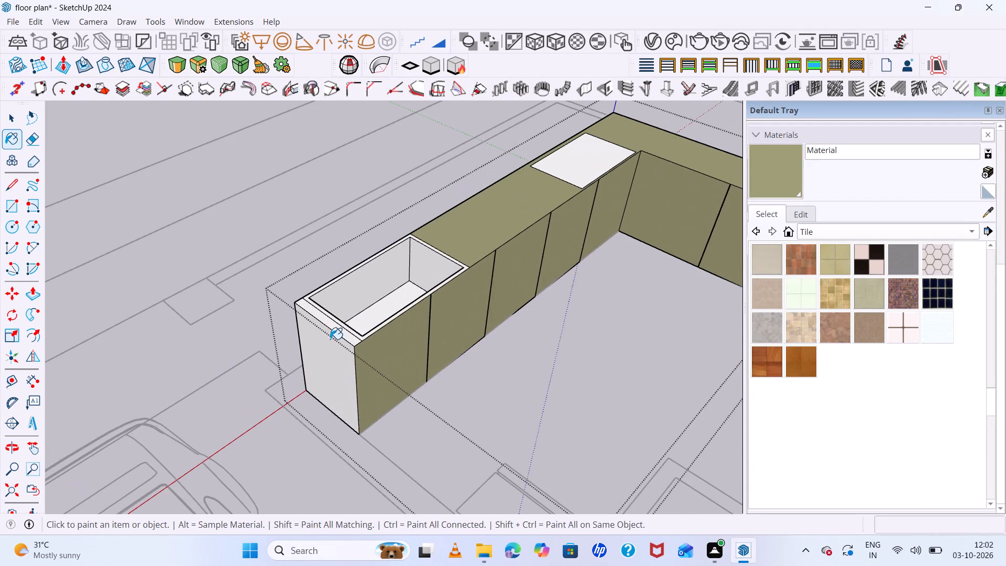
{"action": "left_click", "coordinate": [330, 339]}
{"action": "middle_click_drag", "start_coordinate": [392, 376], "coordinate": [773, 362]}
{"action": "scroll", "coordinate": [513, 264], "scroll_direction": "up", "scroll_amount": 5}
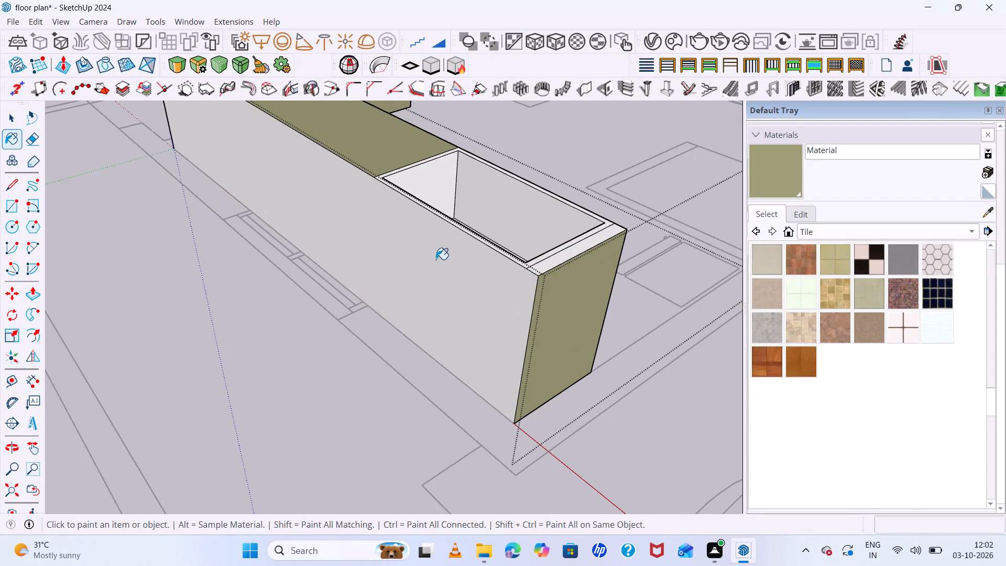
{"action": "left_click", "coordinate": [436, 259]}
{"action": "scroll", "coordinate": [533, 308], "scroll_direction": "down", "scroll_amount": 5}
{"action": "middle_click_drag", "start_coordinate": [547, 308], "coordinate": [402, 372]}
{"action": "scroll", "coordinate": [441, 348], "scroll_direction": "up", "scroll_amount": 7}
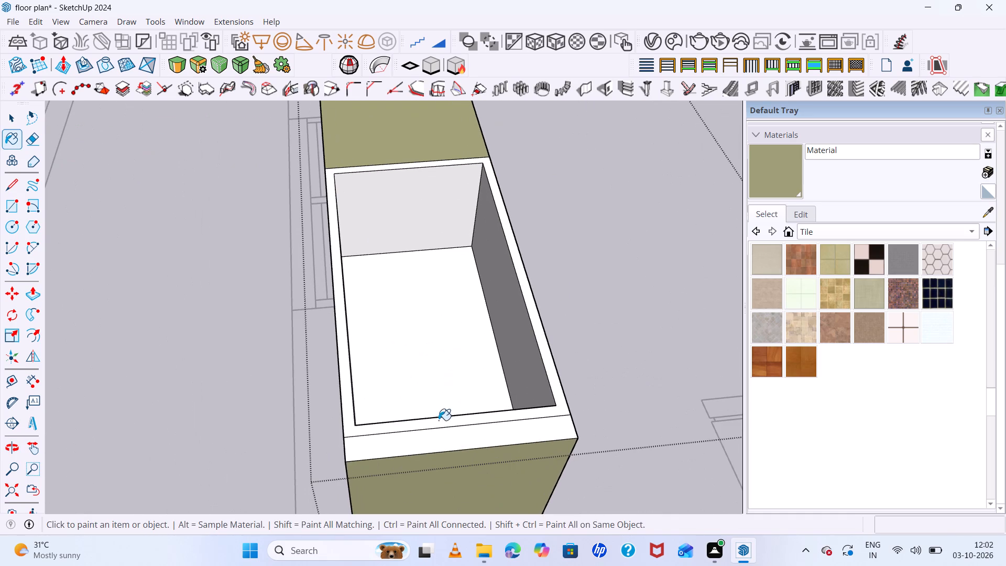
{"action": "left_click", "coordinate": [436, 445]}
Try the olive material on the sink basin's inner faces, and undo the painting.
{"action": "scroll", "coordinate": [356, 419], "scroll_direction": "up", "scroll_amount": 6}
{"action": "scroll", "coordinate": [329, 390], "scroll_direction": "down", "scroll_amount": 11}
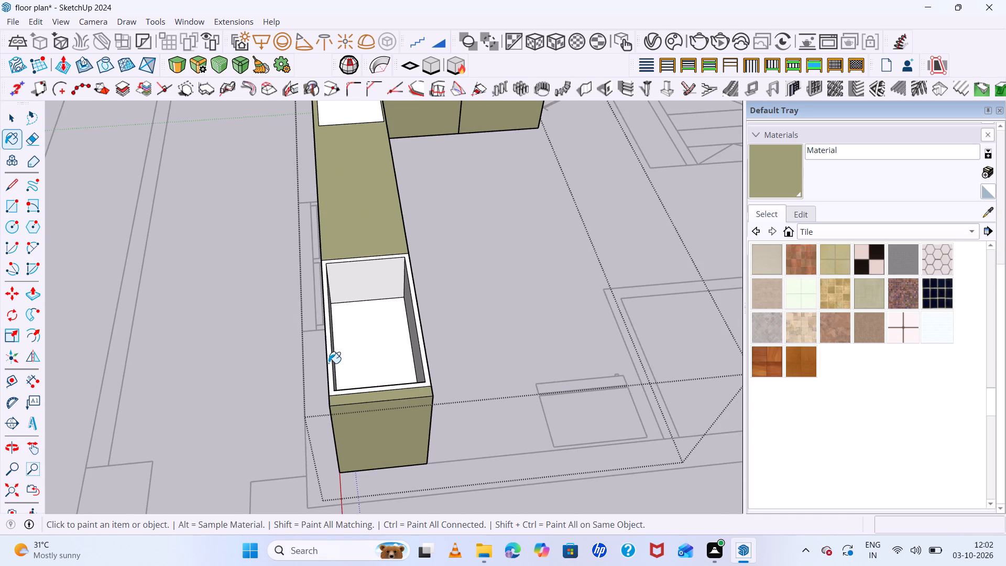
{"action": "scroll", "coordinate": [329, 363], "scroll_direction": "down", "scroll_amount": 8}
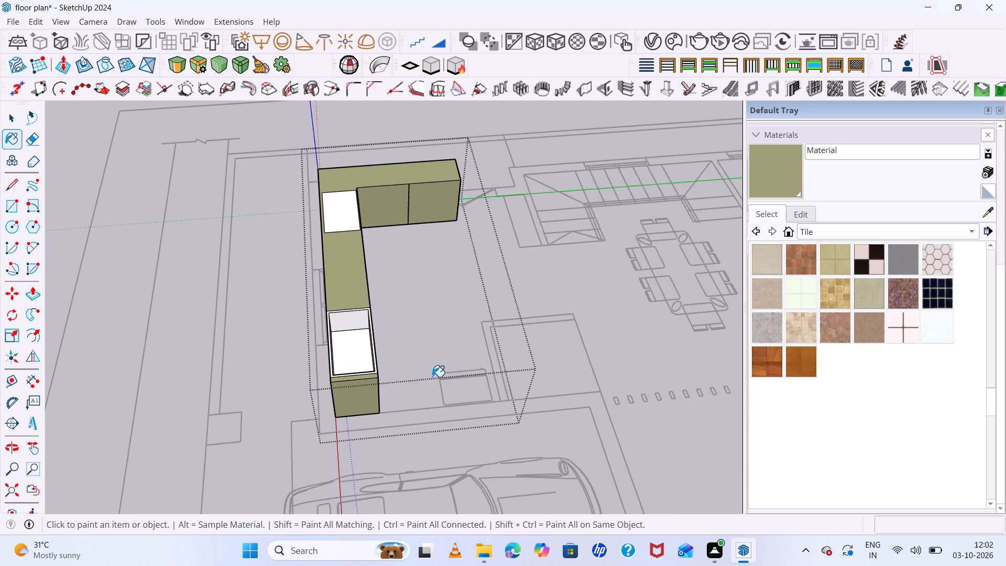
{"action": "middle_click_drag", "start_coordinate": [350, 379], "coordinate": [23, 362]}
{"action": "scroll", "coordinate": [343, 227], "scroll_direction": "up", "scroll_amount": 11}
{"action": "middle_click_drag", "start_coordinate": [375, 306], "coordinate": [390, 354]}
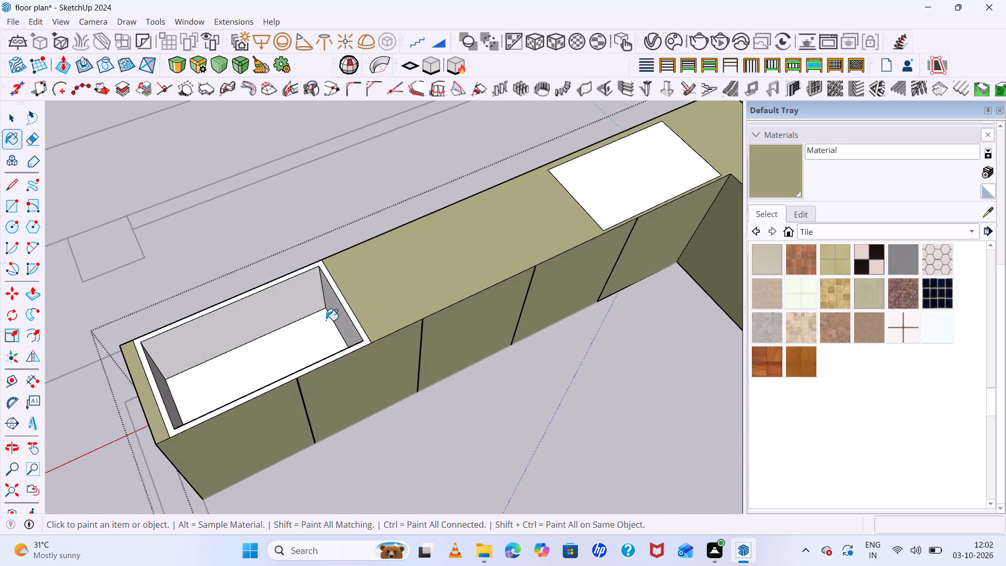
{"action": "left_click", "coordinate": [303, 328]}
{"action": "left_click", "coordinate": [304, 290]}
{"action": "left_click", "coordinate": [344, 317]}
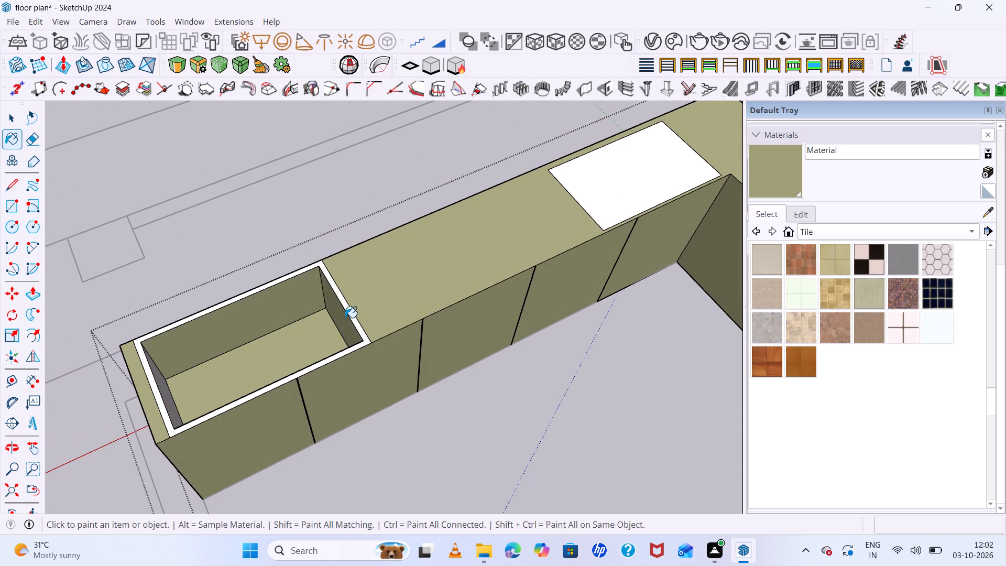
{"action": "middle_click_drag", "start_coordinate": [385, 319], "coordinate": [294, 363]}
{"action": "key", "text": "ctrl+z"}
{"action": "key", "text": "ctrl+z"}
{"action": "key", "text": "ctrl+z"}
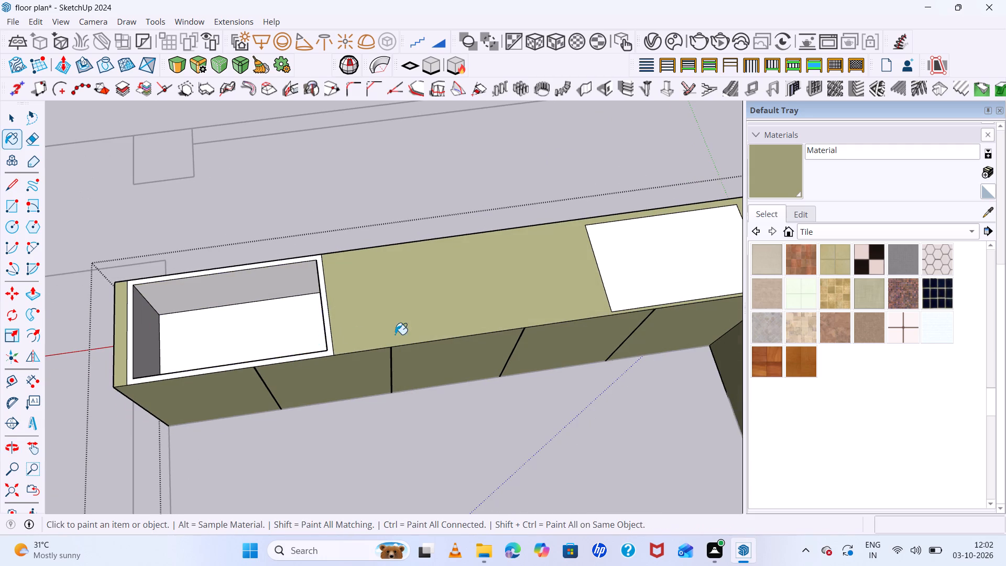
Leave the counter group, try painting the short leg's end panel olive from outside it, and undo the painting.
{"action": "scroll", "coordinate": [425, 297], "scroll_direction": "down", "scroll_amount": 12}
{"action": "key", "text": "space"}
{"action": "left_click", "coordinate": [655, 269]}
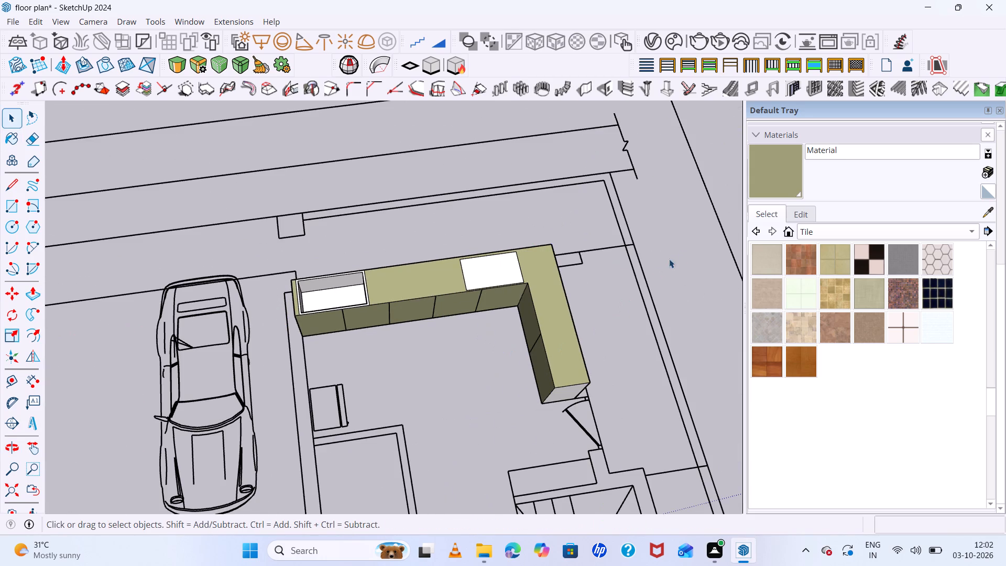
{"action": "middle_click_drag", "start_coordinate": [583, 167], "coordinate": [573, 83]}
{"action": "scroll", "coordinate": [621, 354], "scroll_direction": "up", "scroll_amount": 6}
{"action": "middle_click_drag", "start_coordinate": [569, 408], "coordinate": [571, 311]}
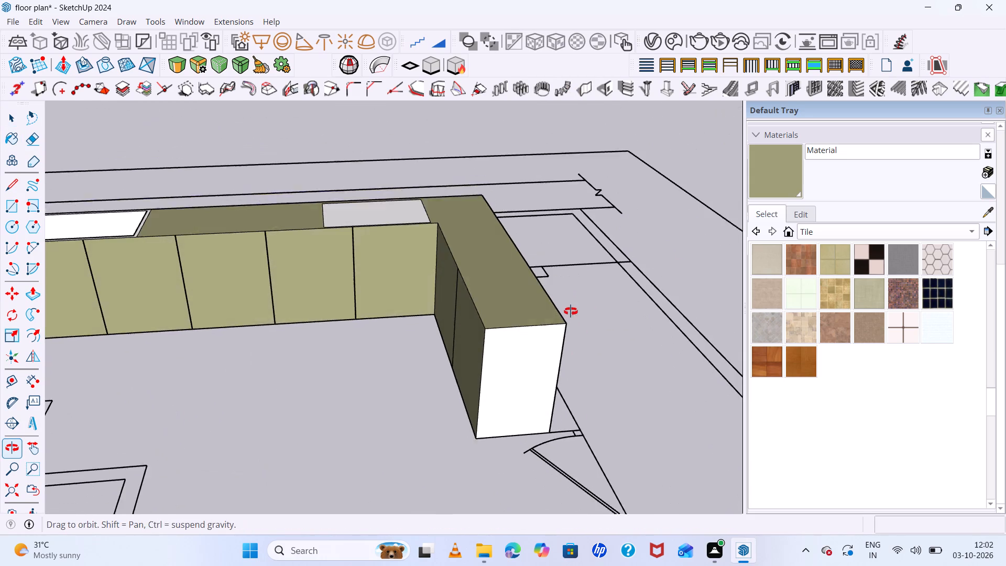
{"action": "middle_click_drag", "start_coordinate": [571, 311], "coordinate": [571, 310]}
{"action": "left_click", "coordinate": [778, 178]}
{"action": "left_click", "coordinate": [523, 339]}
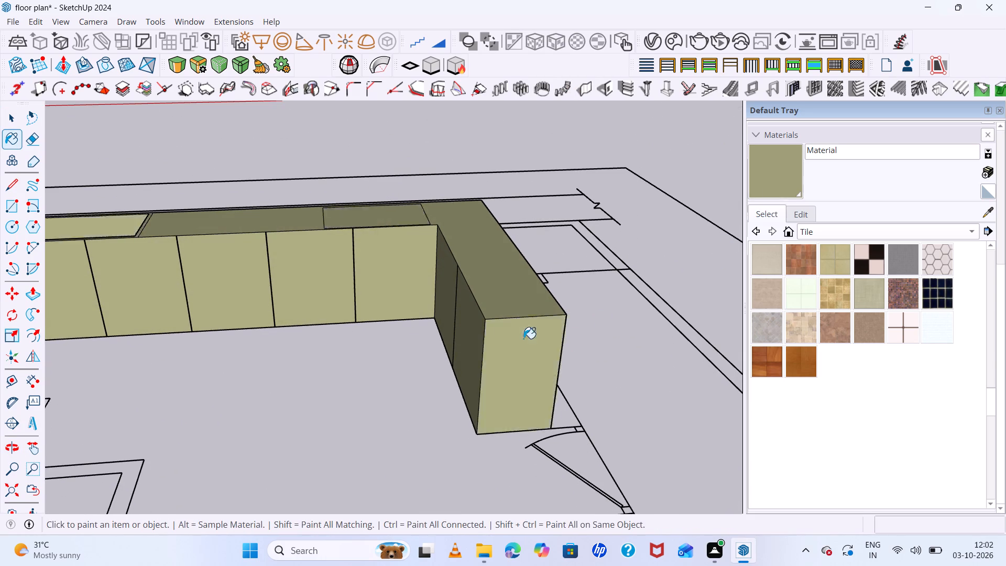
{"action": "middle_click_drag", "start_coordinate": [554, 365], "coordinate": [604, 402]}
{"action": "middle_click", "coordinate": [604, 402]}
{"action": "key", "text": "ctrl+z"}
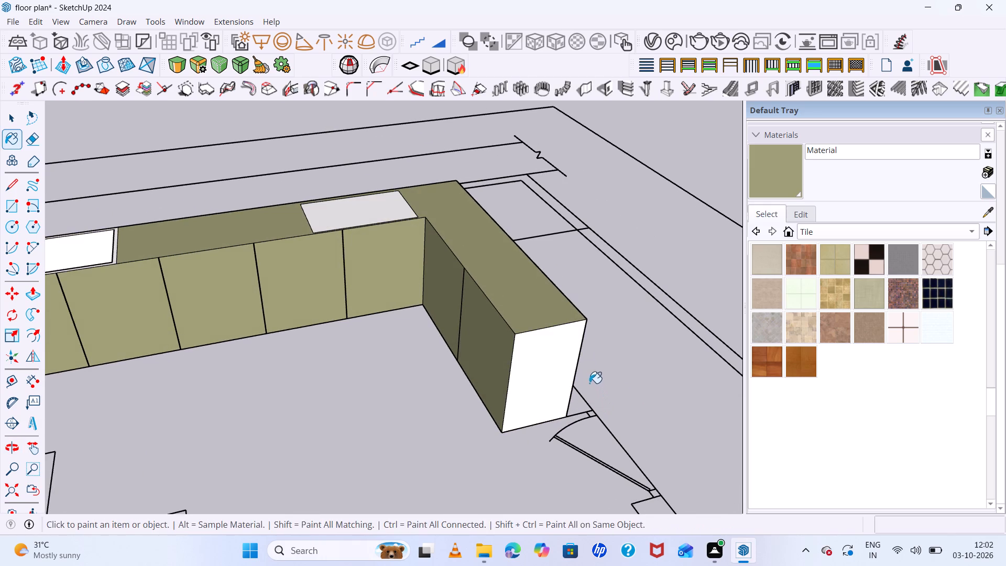
Open the counter group, paint the short leg's end panel olive and leave the group.
{"action": "key", "text": "space"}
{"action": "triple_click", "coordinate": [516, 271]}
{"action": "left_click", "coordinate": [534, 304]}
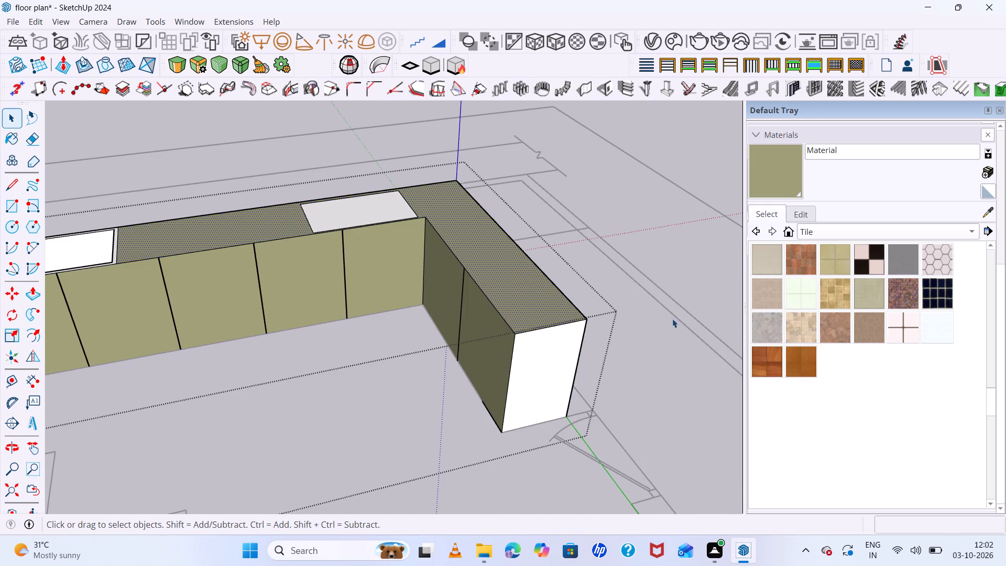
{"action": "left_click", "coordinate": [779, 176]}
{"action": "left_click", "coordinate": [566, 361]}
{"action": "key", "text": "space"}
{"action": "left_click", "coordinate": [690, 253]}
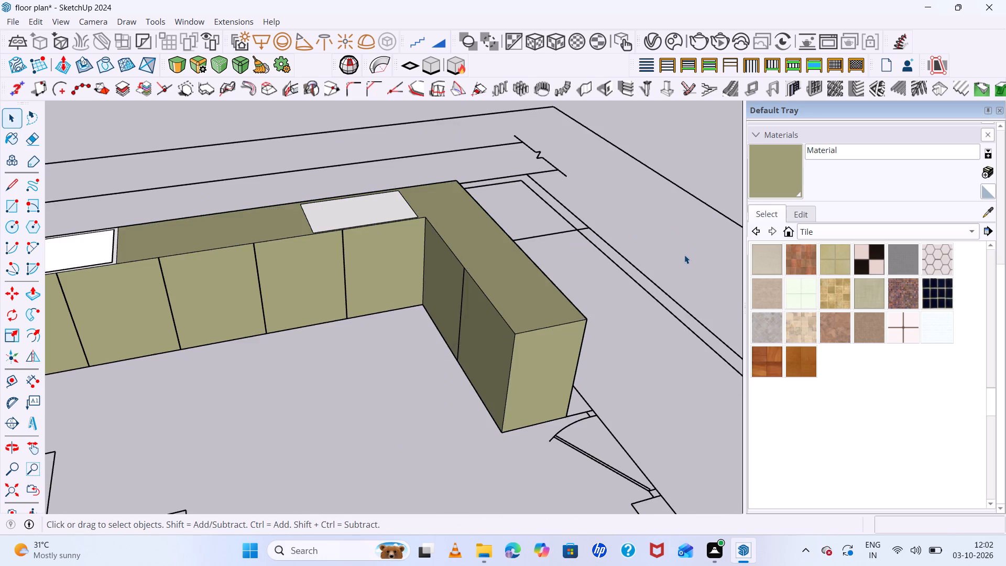
Open the counter group again, paint the short leg's outer back face olive and leave the group.
{"action": "scroll", "coordinate": [510, 402], "scroll_direction": "down", "scroll_amount": 13}
{"action": "middle_click_drag", "start_coordinate": [549, 383], "coordinate": [444, 253]}
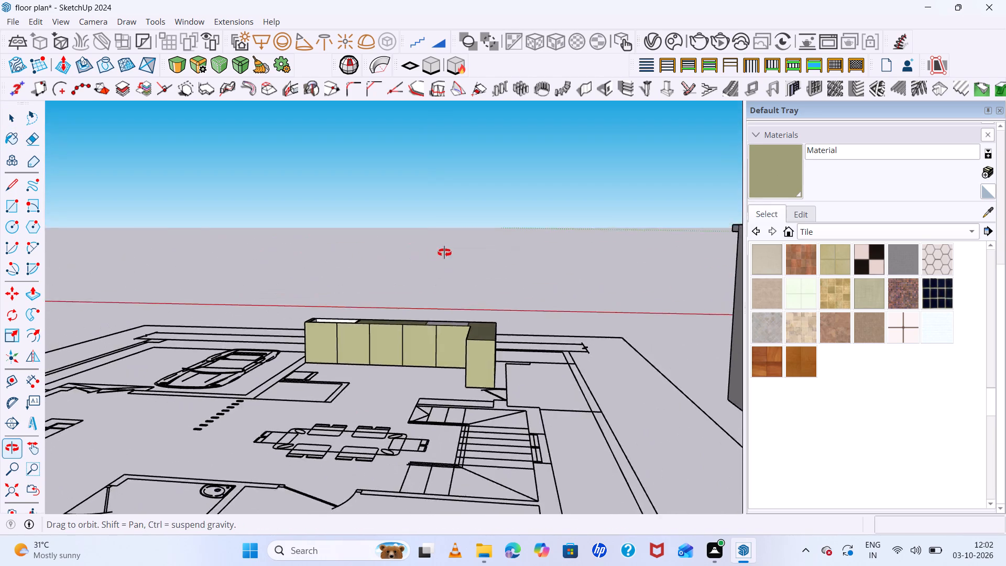
{"action": "middle_click_drag", "start_coordinate": [444, 253], "coordinate": [207, 287]}
{"action": "middle_click_drag", "start_coordinate": [388, 308], "coordinate": [256, 509]}
{"action": "middle_click_drag", "start_coordinate": [455, 397], "coordinate": [416, 356]}
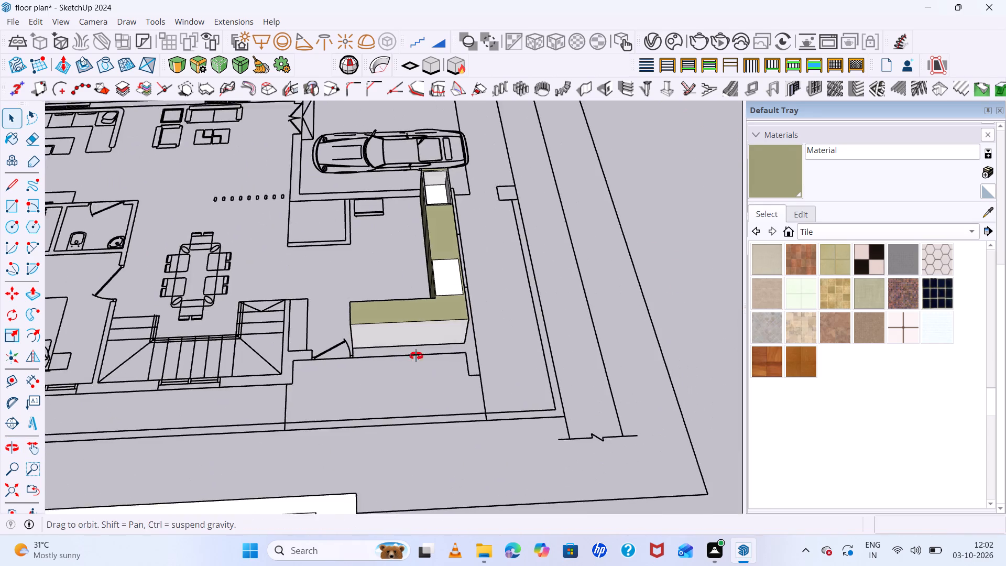
{"action": "middle_click_drag", "start_coordinate": [416, 356], "coordinate": [201, 257]}
{"action": "left_click", "coordinate": [449, 320]}
{"action": "triple_click", "coordinate": [444, 320]}
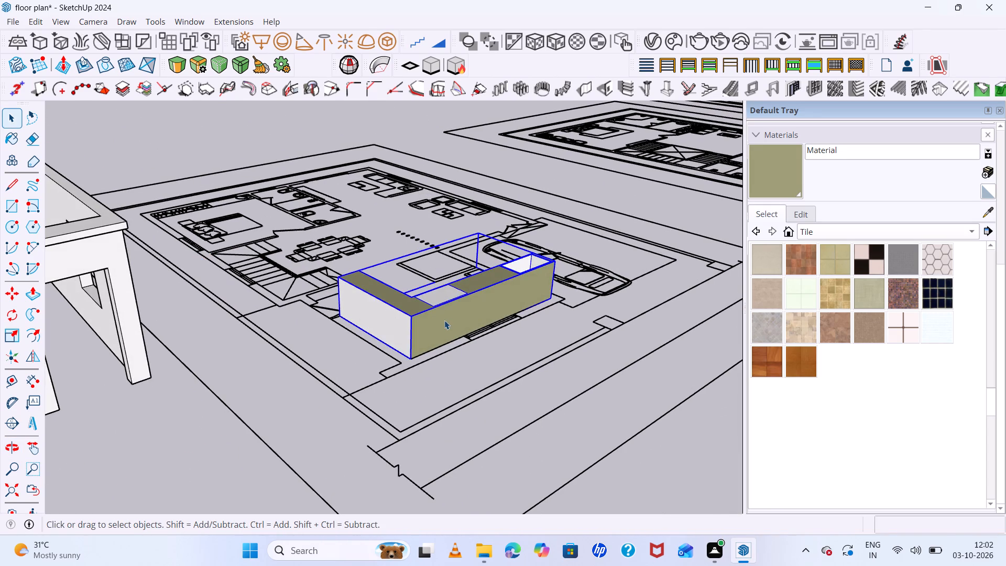
{"action": "left_click", "coordinate": [460, 318]}
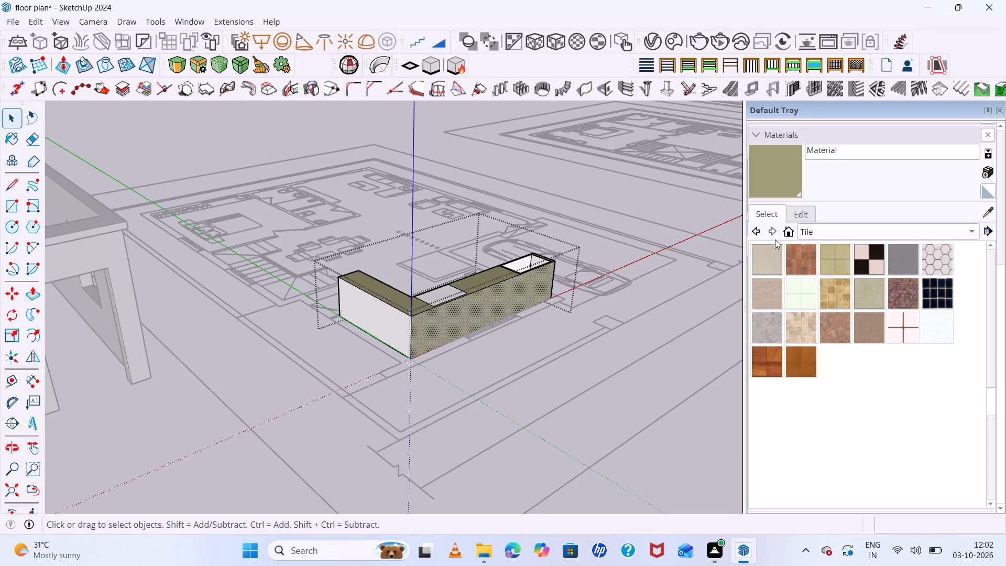
{"action": "left_click", "coordinate": [782, 164]}
{"action": "left_click", "coordinate": [385, 328]}
{"action": "middle_click_drag", "start_coordinate": [475, 403], "coordinate": [639, 478]}
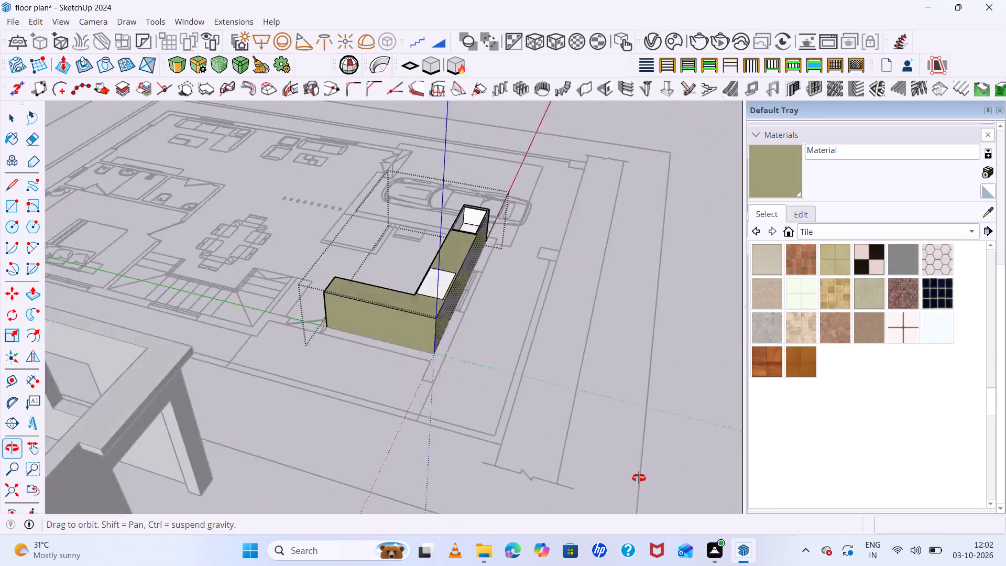
{"action": "middle_click_drag", "start_coordinate": [639, 478], "coordinate": [891, 513]}
{"action": "middle_click_drag", "start_coordinate": [425, 395], "coordinate": [604, 412]}
{"action": "key", "text": "space"}
{"action": "left_click", "coordinate": [627, 239]}
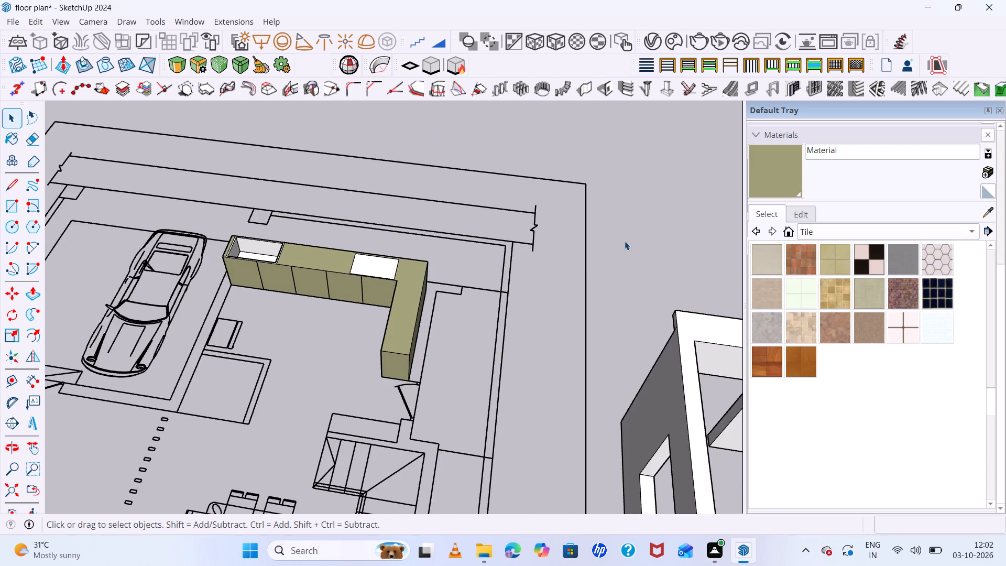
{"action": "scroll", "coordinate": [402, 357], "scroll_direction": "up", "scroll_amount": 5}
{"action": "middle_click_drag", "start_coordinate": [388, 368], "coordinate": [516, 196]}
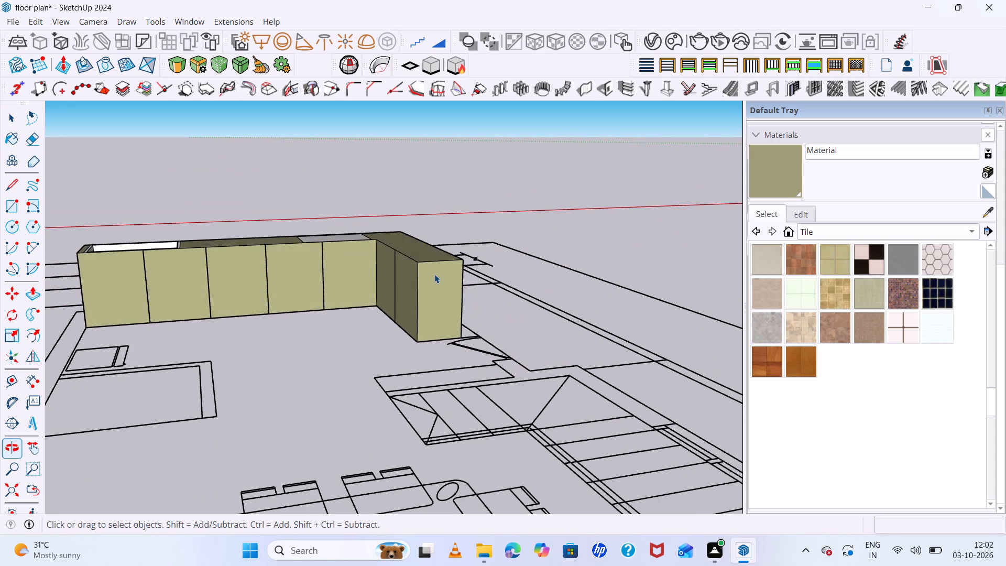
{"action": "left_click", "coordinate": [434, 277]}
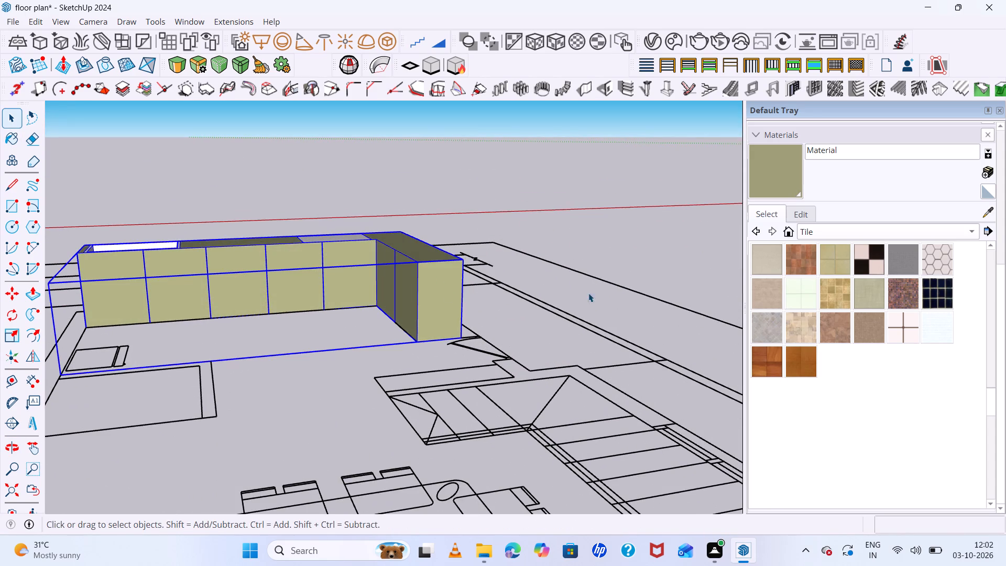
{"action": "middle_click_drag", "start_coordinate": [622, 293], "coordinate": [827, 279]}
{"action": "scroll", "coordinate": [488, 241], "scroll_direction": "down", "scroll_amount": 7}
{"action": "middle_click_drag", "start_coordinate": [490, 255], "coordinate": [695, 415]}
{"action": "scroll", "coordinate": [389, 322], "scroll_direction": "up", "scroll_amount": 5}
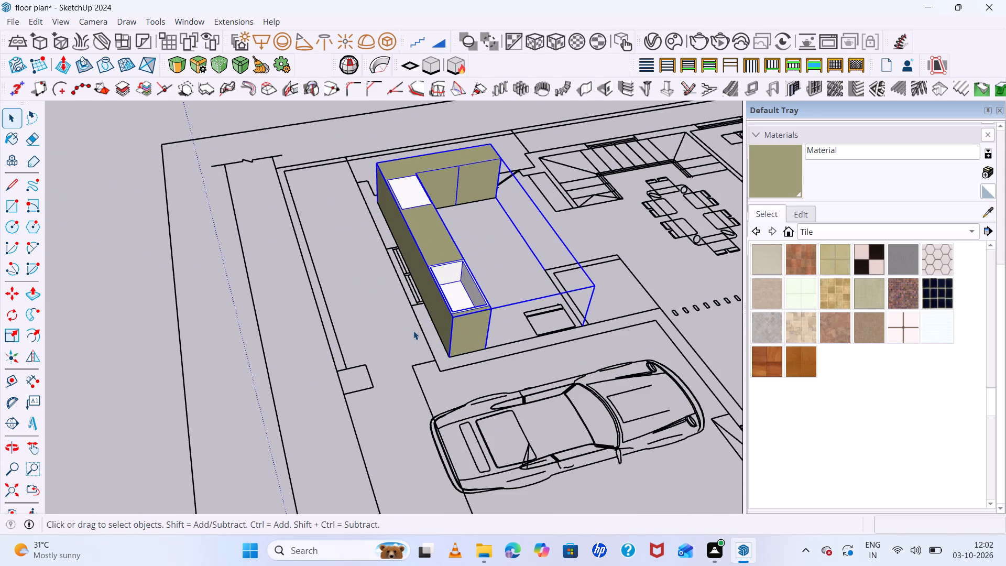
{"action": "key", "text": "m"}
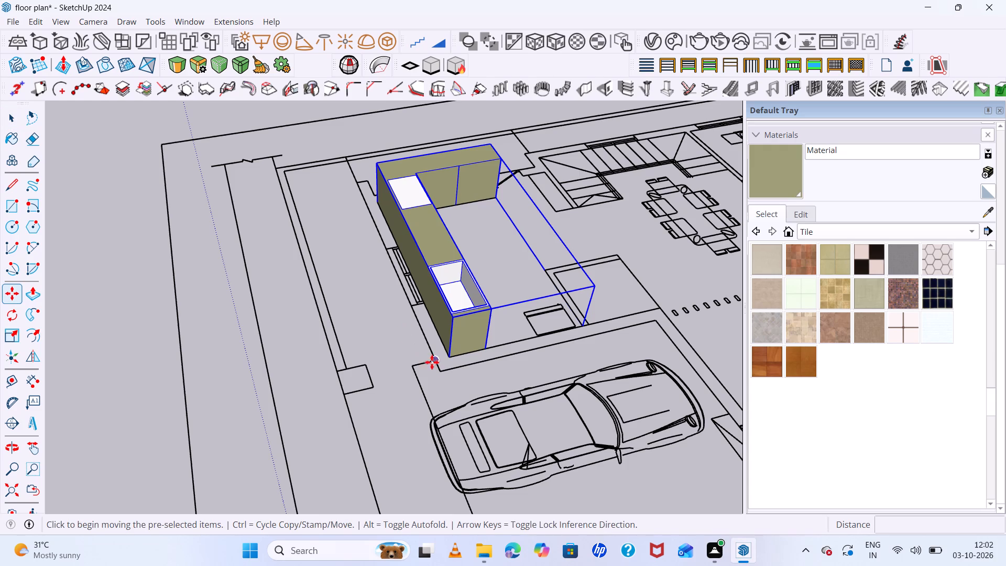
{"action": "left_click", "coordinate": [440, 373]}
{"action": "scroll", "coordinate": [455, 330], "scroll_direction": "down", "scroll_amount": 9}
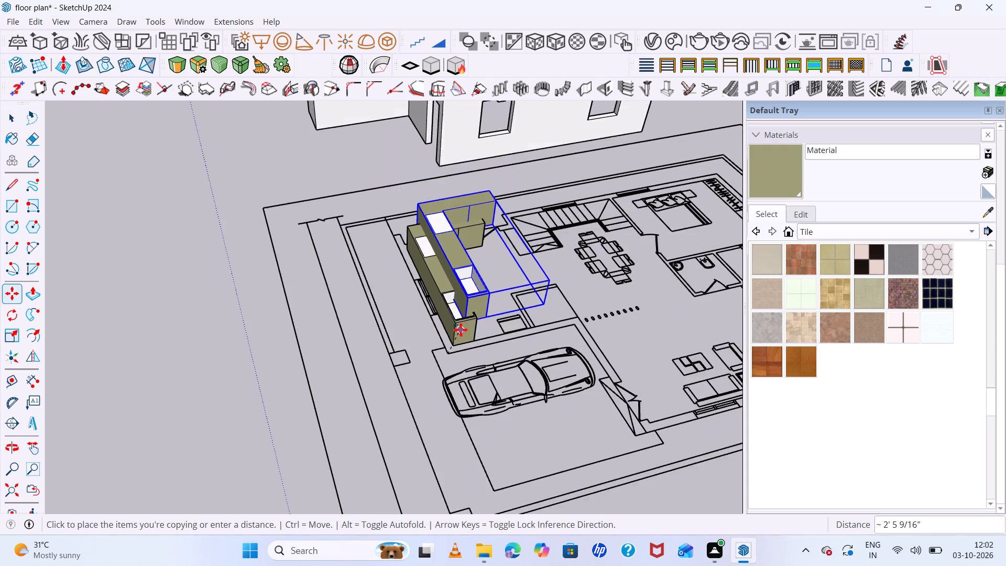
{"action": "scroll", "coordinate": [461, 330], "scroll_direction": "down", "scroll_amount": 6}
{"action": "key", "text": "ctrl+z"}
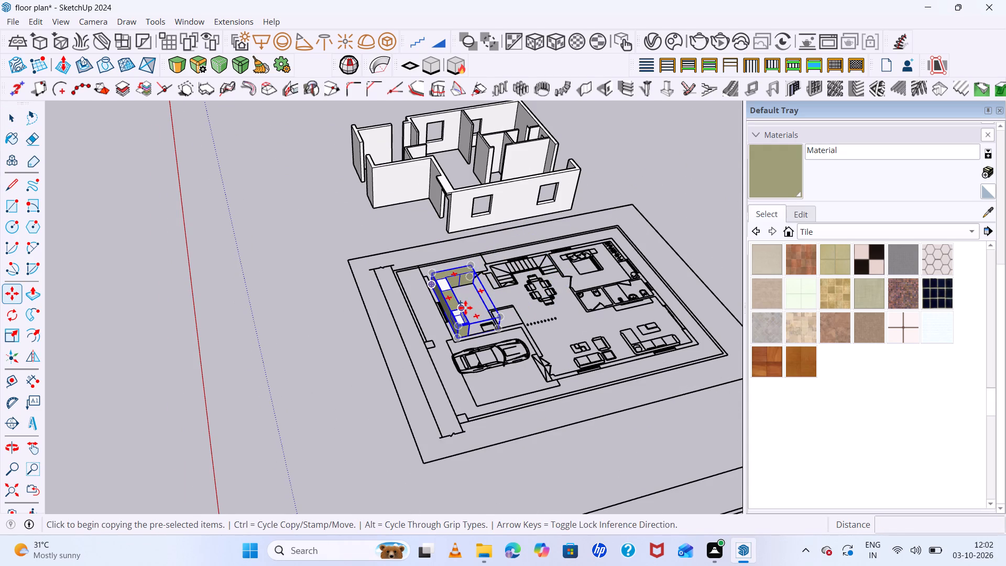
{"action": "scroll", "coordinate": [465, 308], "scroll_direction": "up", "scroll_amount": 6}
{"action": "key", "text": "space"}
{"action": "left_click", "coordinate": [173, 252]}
Search the 3D Warehouse for "sink".
{"action": "scroll", "coordinate": [510, 350], "scroll_direction": "up", "scroll_amount": 1}
{"action": "middle_click_drag", "start_coordinate": [509, 353], "coordinate": [320, 382]}
{"action": "middle_click", "coordinate": [320, 382]}
{"action": "scroll", "coordinate": [382, 346], "scroll_direction": "up", "scroll_amount": 13}
{"action": "middle_click_drag", "start_coordinate": [544, 360], "coordinate": [351, 364]}
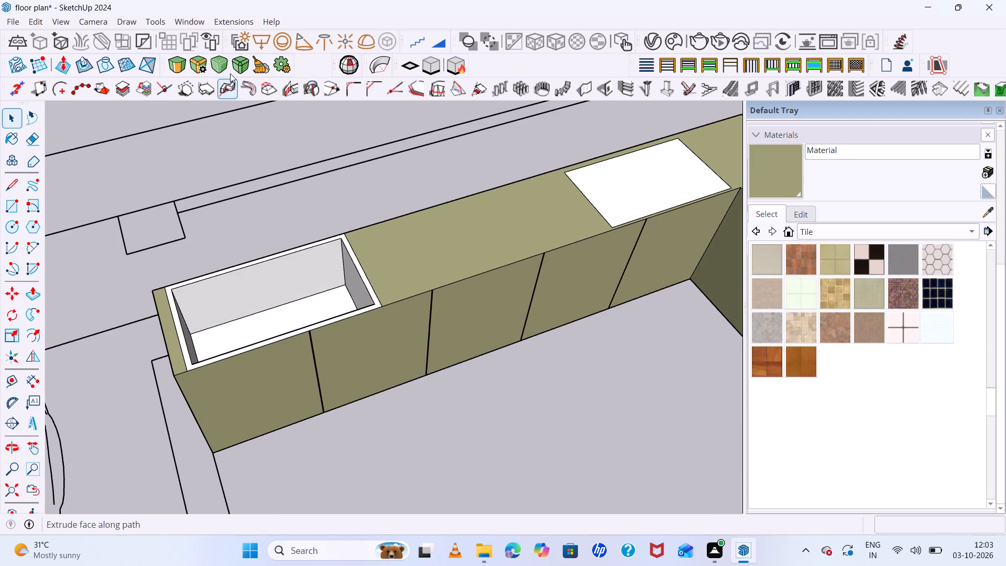
{"action": "left_click", "coordinate": [185, 20]}
{"action": "left_click", "coordinate": [227, 121]}
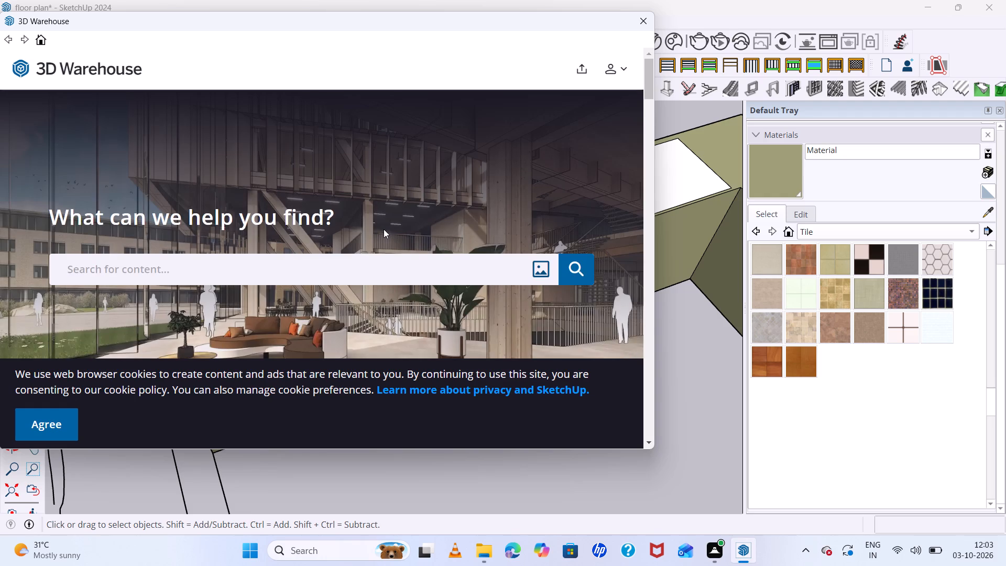
{"action": "left_click", "coordinate": [374, 260]}
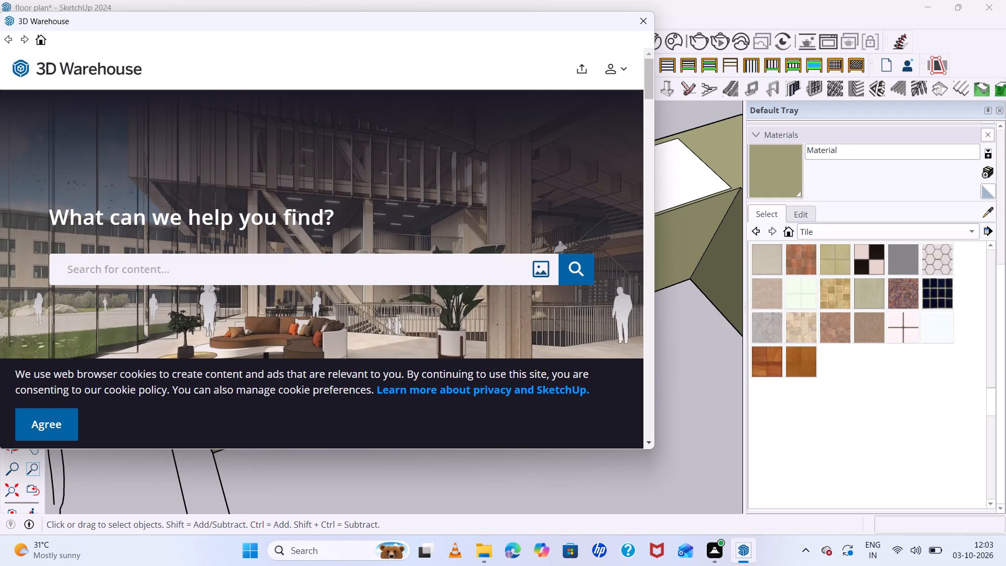
{"action": "type", "text": "sink"}
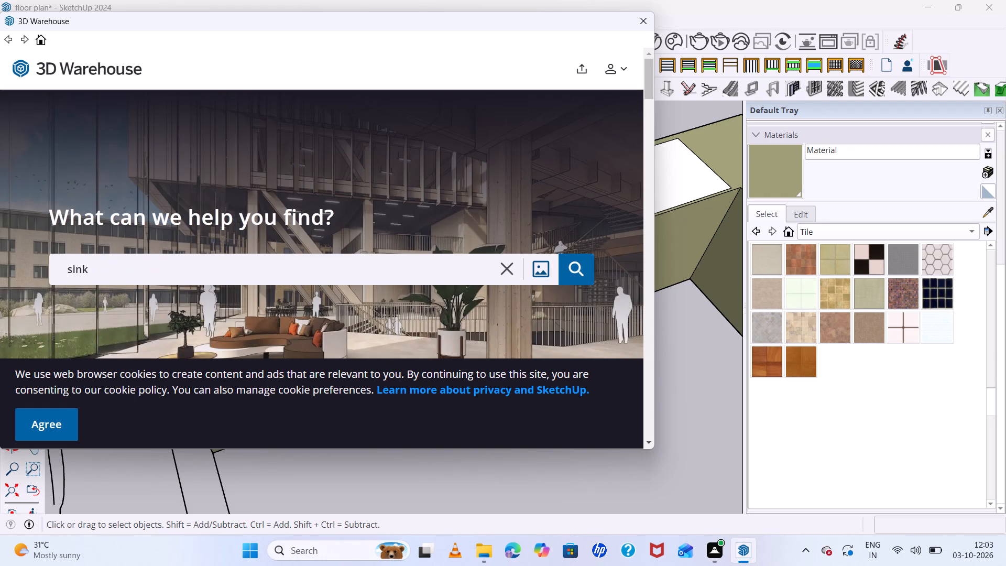
{"action": "key", "text": "Return"}
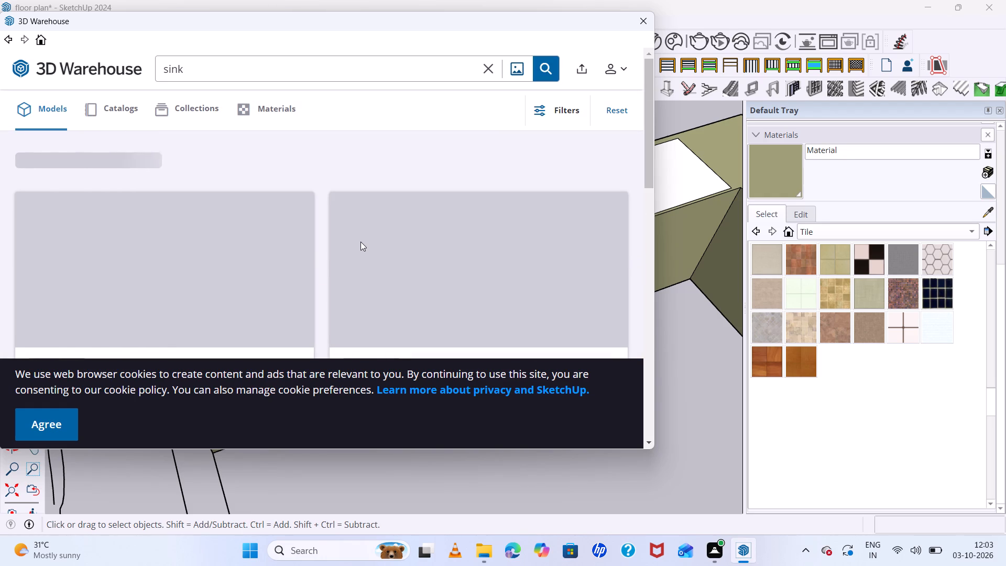
Browse the search results and download the geolocated SINK model with a single rectangular basin and gooseneck faucet.
{"action": "scroll", "coordinate": [360, 242], "scroll_direction": "down", "scroll_amount": 4}
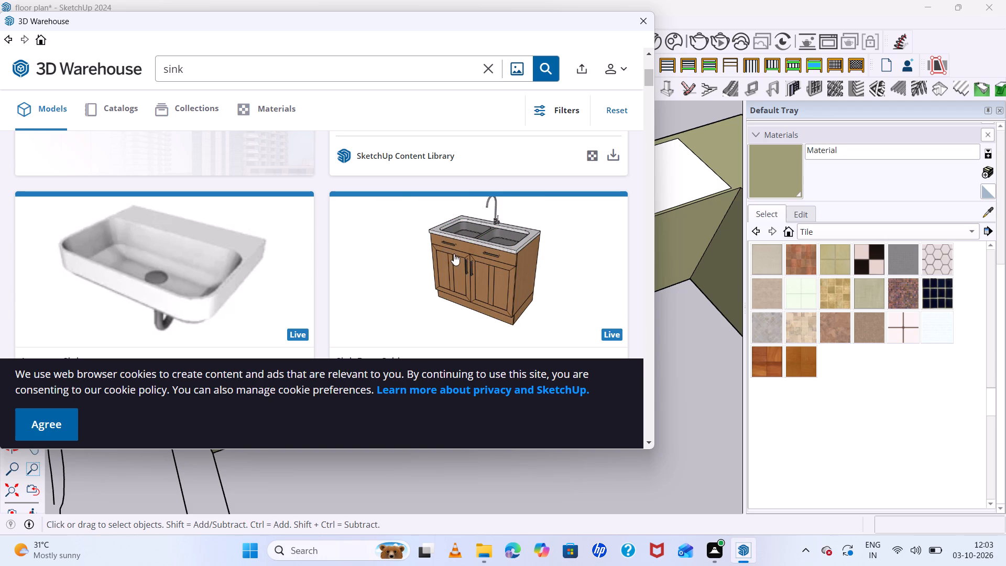
{"action": "scroll", "coordinate": [454, 254], "scroll_direction": "down", "scroll_amount": 5}
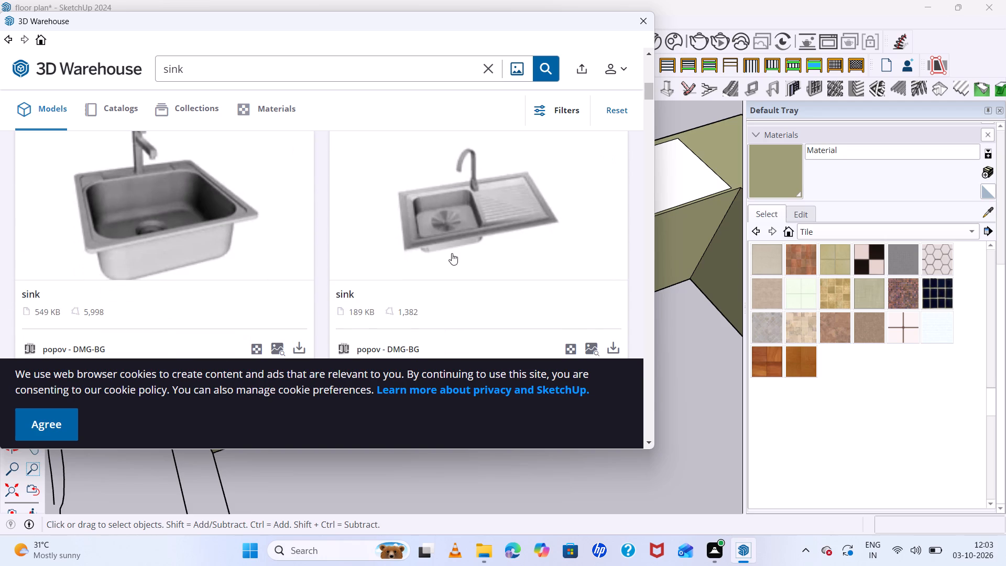
{"action": "scroll", "coordinate": [452, 253], "scroll_direction": "down", "scroll_amount": 4}
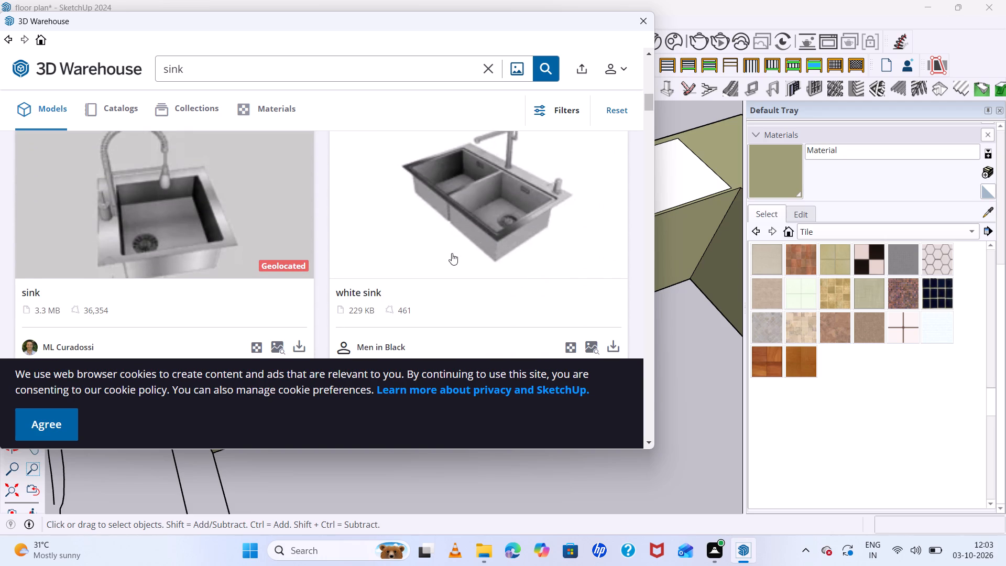
{"action": "scroll", "coordinate": [456, 246], "scroll_direction": "down", "scroll_amount": 3}
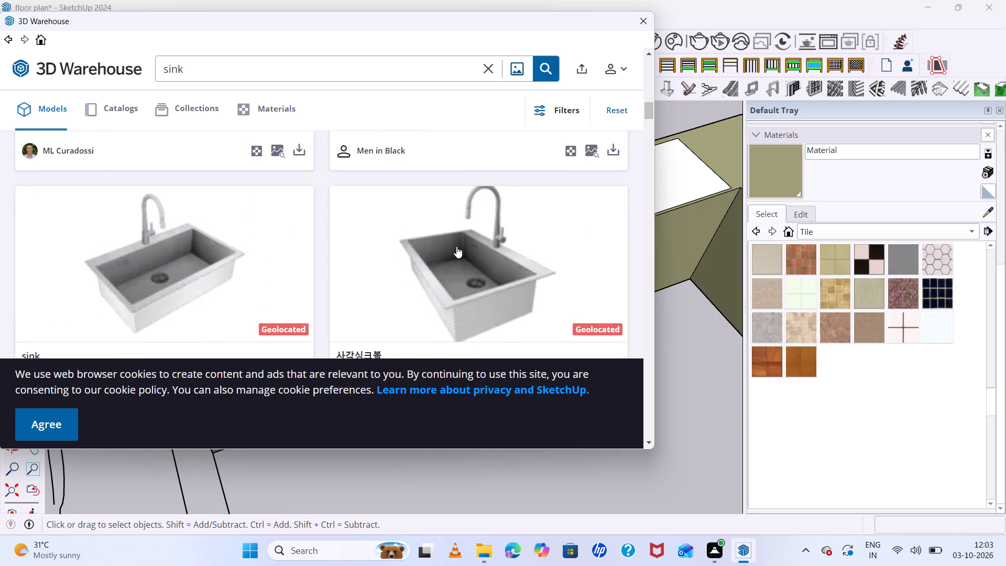
{"action": "scroll", "coordinate": [456, 246], "scroll_direction": "down", "scroll_amount": 3}
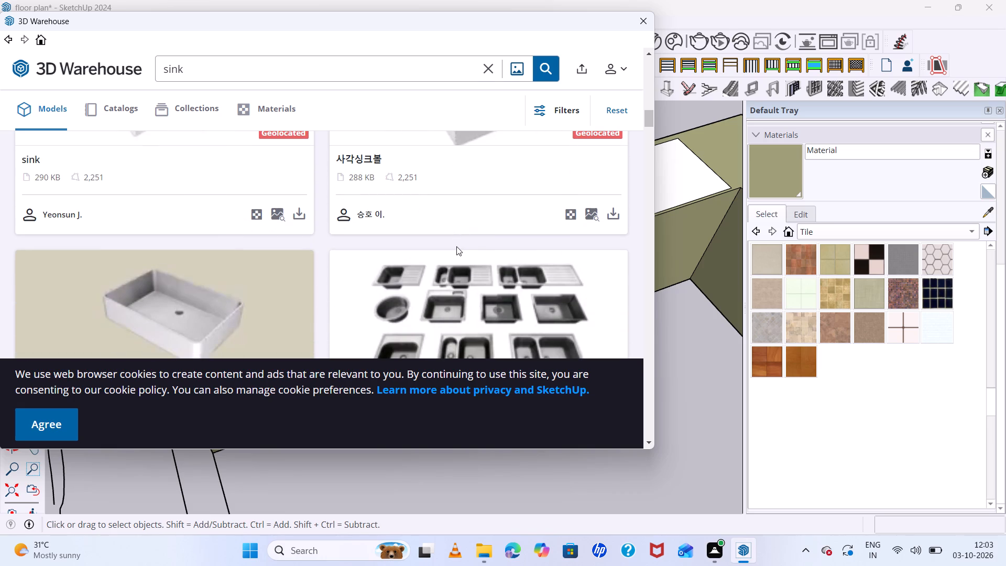
{"action": "scroll", "coordinate": [456, 246], "scroll_direction": "down", "scroll_amount": 10}
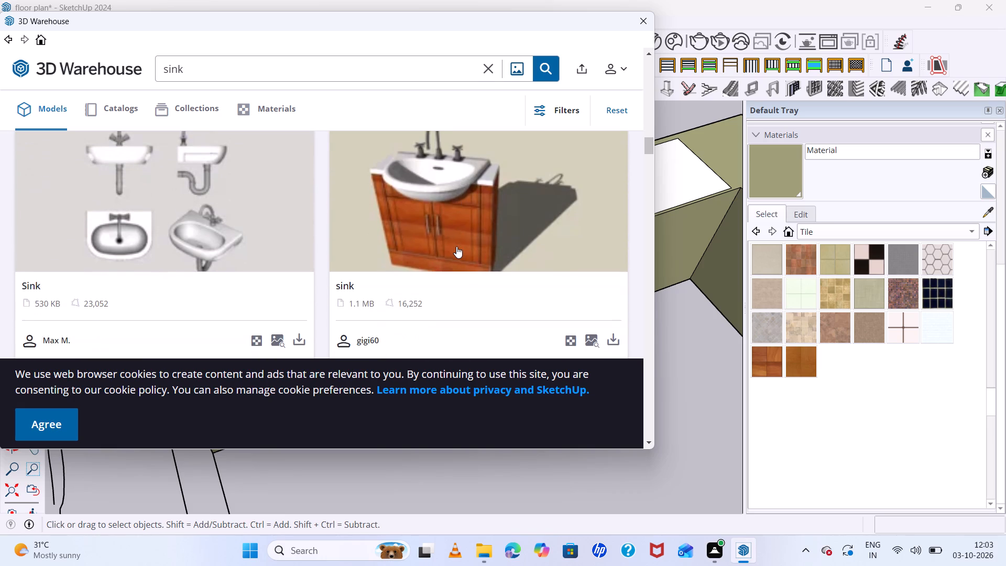
{"action": "scroll", "coordinate": [456, 246], "scroll_direction": "down", "scroll_amount": 3}
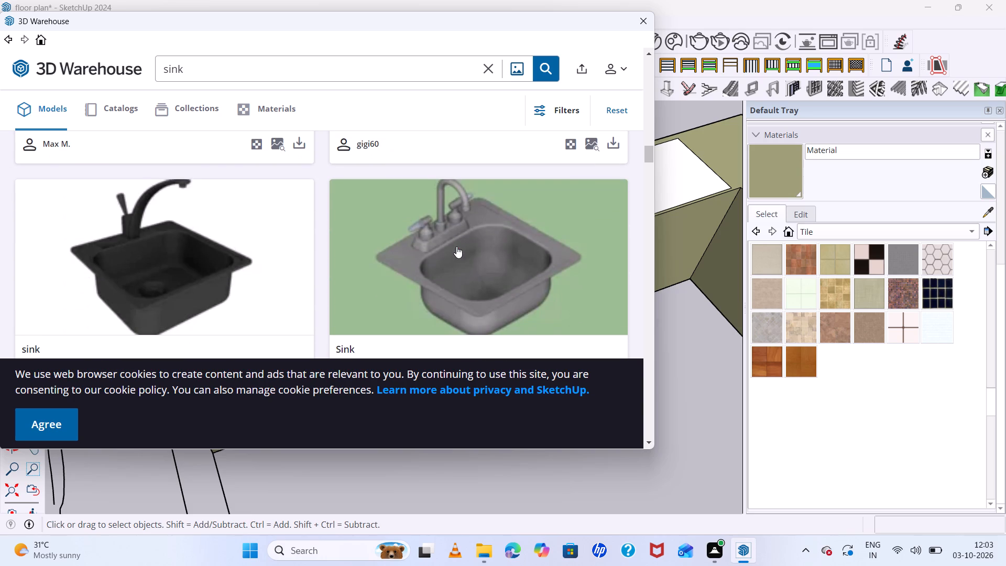
{"action": "scroll", "coordinate": [456, 246], "scroll_direction": "down", "scroll_amount": 7}
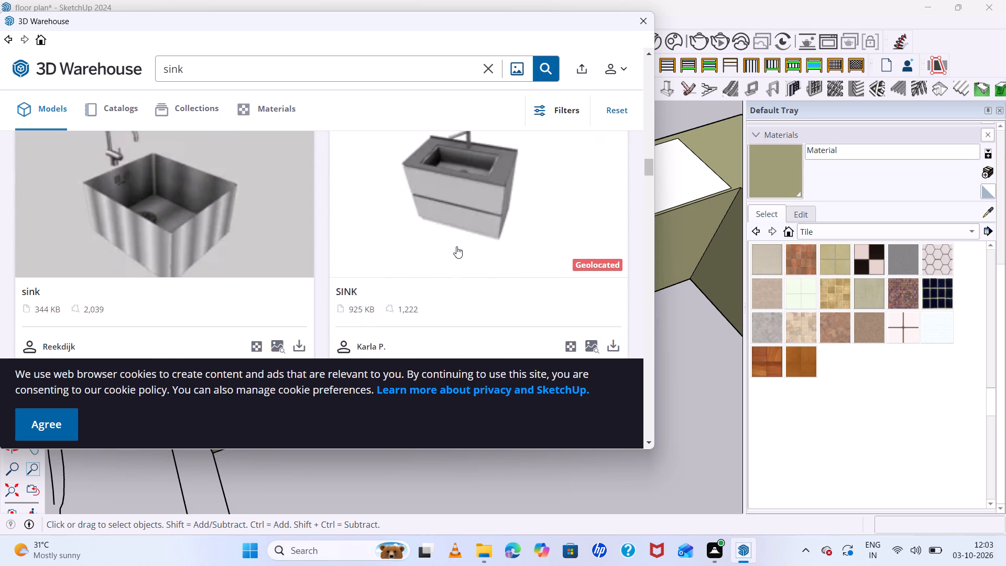
{"action": "scroll", "coordinate": [456, 246], "scroll_direction": "down", "scroll_amount": 2}
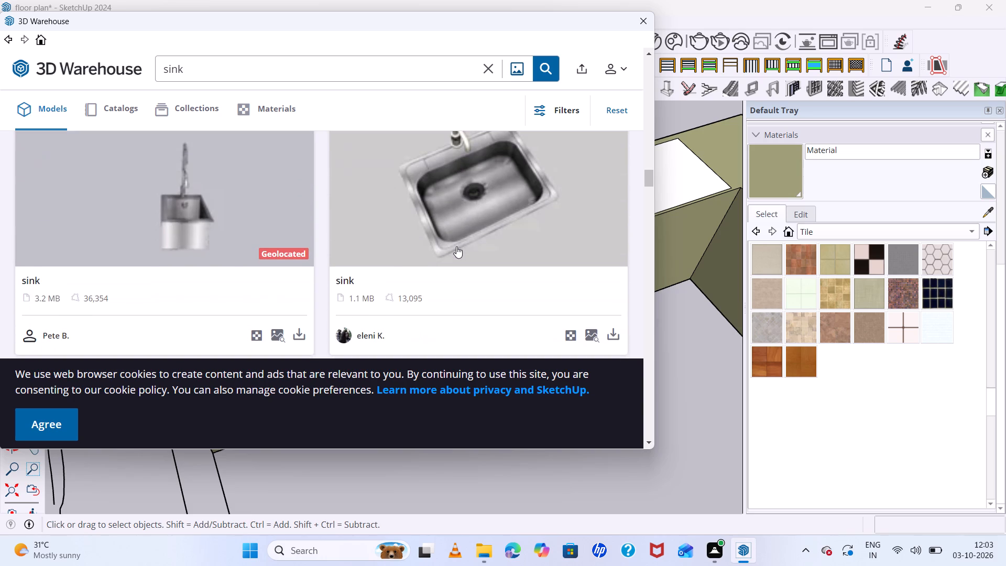
{"action": "scroll", "coordinate": [456, 246], "scroll_direction": "down", "scroll_amount": 4}
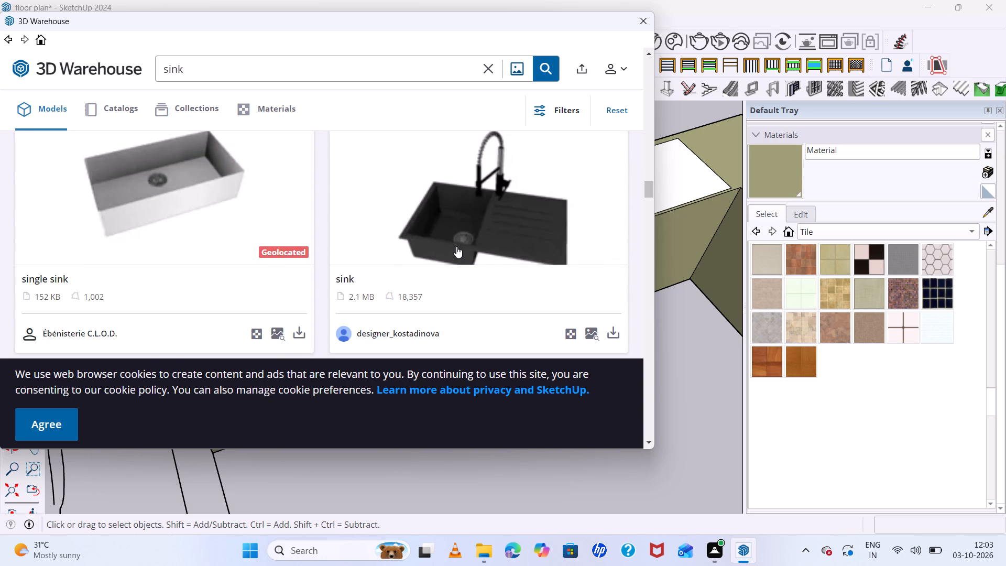
{"action": "scroll", "coordinate": [456, 246], "scroll_direction": "down", "scroll_amount": 4}
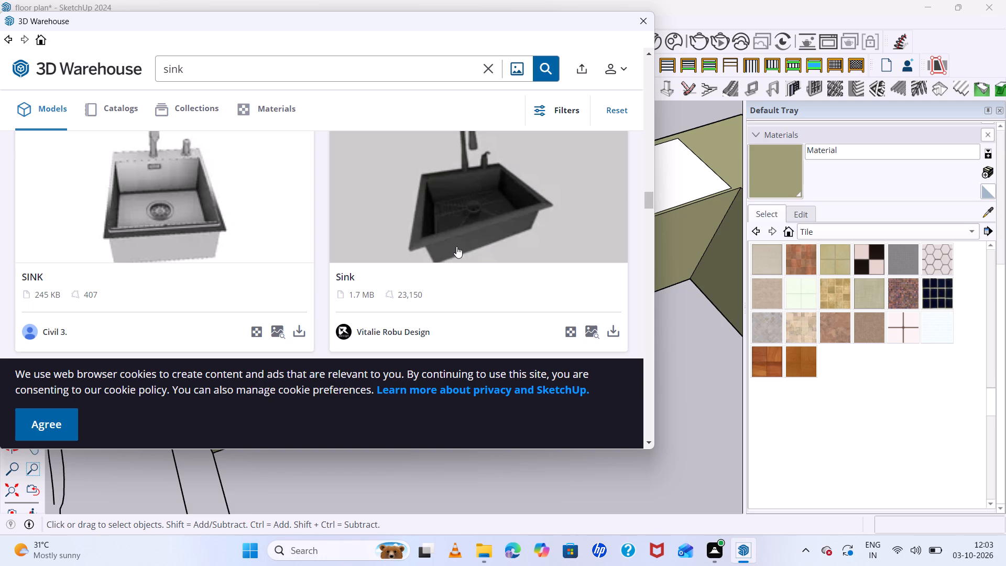
{"action": "scroll", "coordinate": [456, 246], "scroll_direction": "down", "scroll_amount": 5}
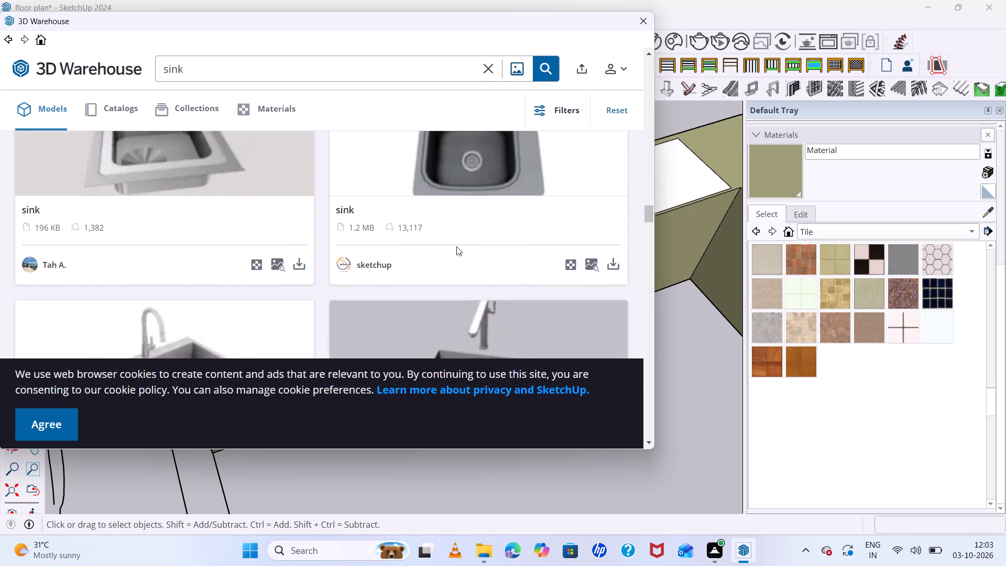
{"action": "scroll", "coordinate": [456, 246], "scroll_direction": "down", "scroll_amount": 3}
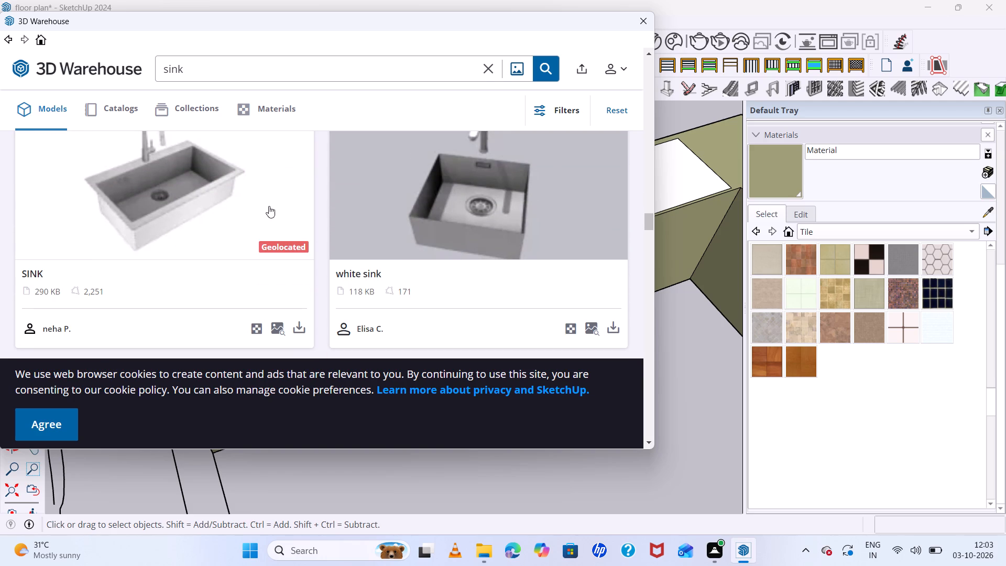
{"action": "left_click", "coordinate": [253, 204]}
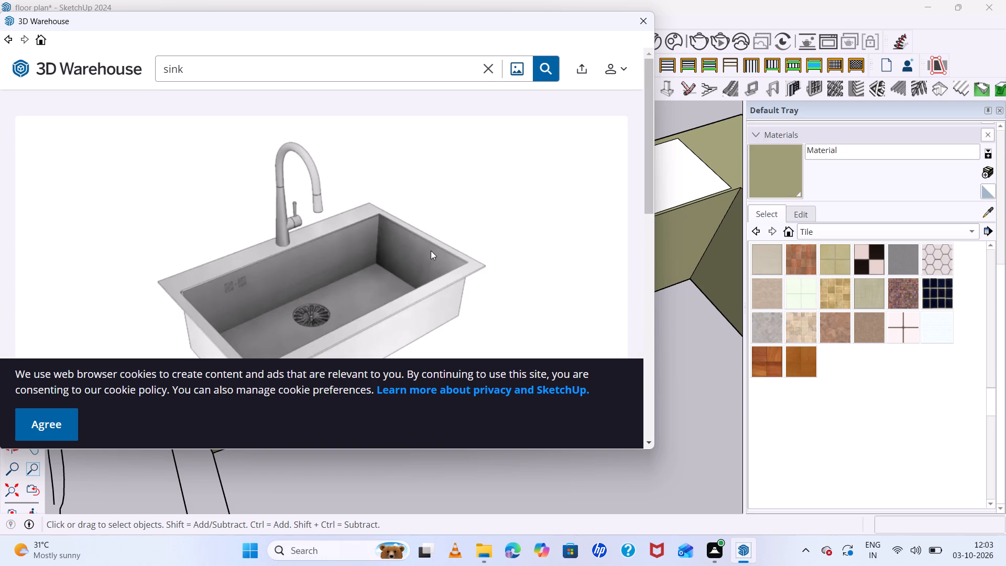
{"action": "scroll", "coordinate": [431, 251], "scroll_direction": "down", "scroll_amount": 7}
{"action": "left_click", "coordinate": [533, 181]}
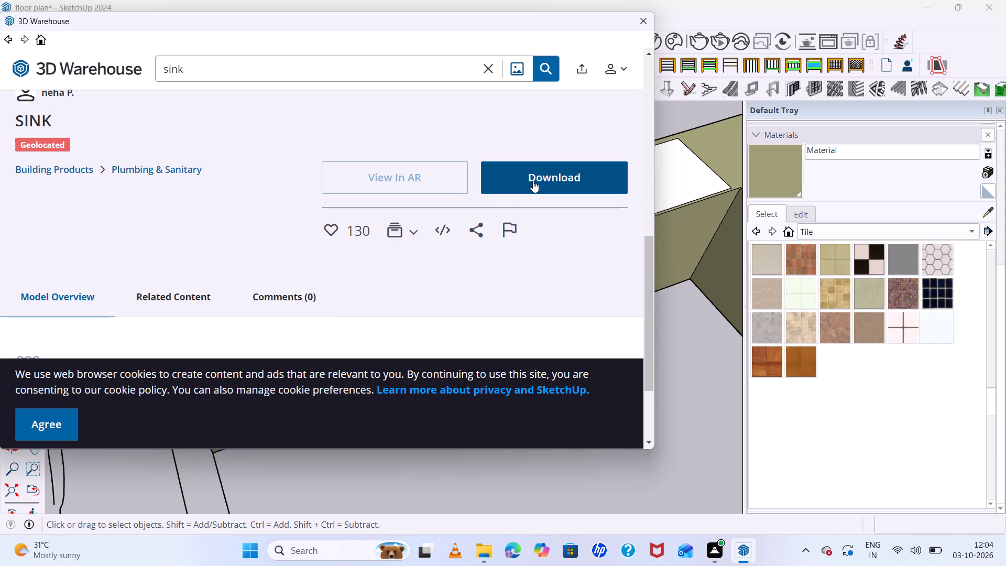
{"action": "left_click", "coordinate": [276, 247]}
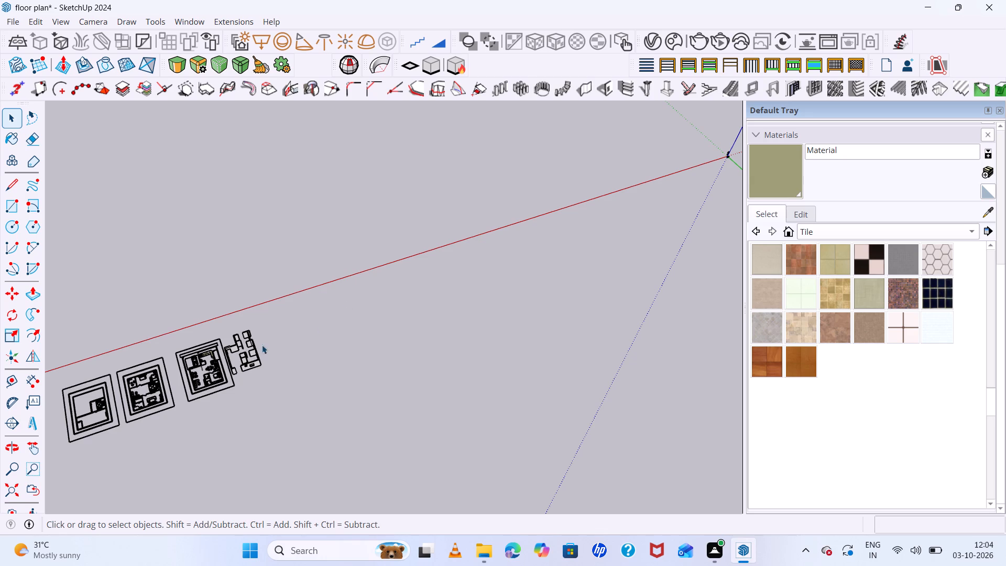
Examine the floor plans, the kitchen counter and its sink opening, looking for the downloaded sink.
{"action": "middle_click_drag", "start_coordinate": [242, 351], "coordinate": [637, 323]}
{"action": "middle_click", "coordinate": [637, 323]}
{"action": "scroll", "coordinate": [396, 292], "scroll_direction": "down", "scroll_amount": 15}
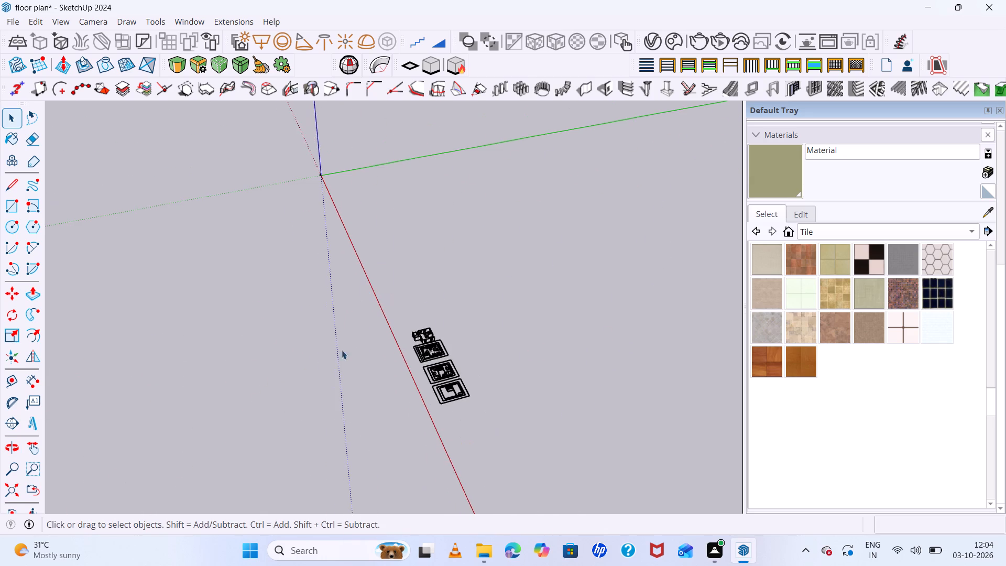
{"action": "middle_click_drag", "start_coordinate": [373, 391], "coordinate": [702, 390]}
{"action": "scroll", "coordinate": [524, 289], "scroll_direction": "up", "scroll_amount": 18}
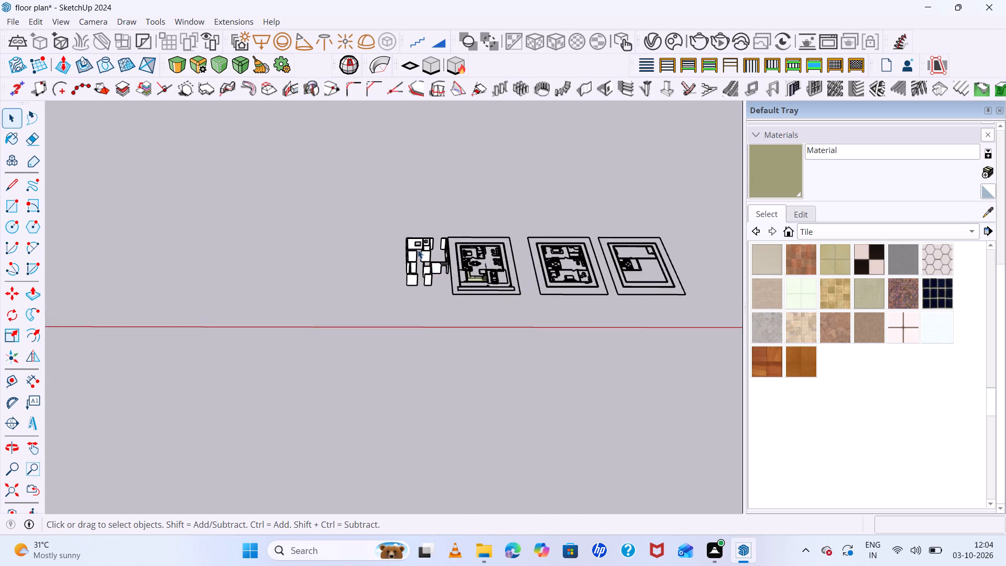
{"action": "scroll", "coordinate": [418, 249], "scroll_direction": "up", "scroll_amount": 14}
{"action": "scroll", "coordinate": [578, 326], "scroll_direction": "up", "scroll_amount": 7}
{"action": "scroll", "coordinate": [589, 266], "scroll_direction": "up", "scroll_amount": 11}
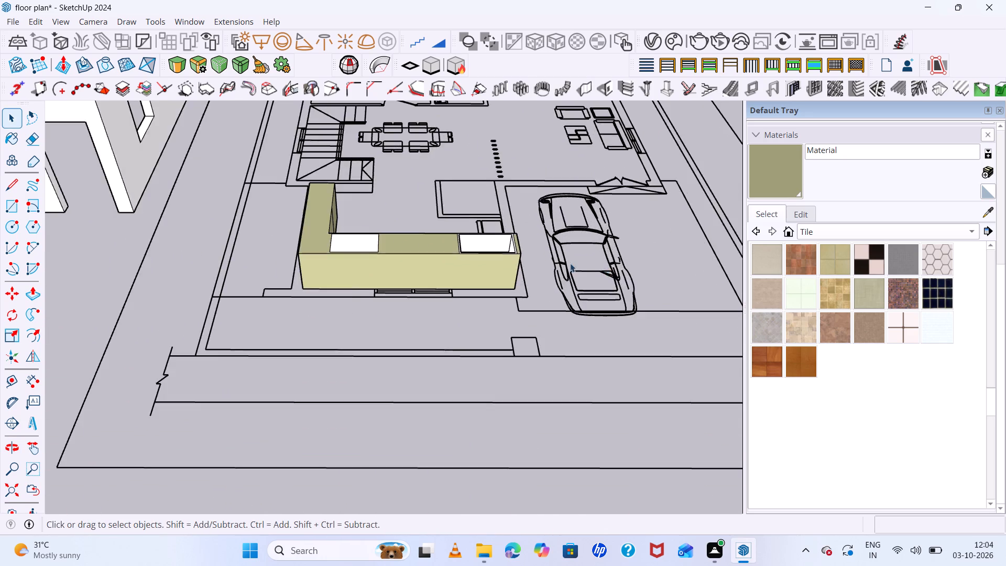
{"action": "scroll", "coordinate": [570, 263], "scroll_direction": "up", "scroll_amount": 4}
{"action": "middle_click_drag", "start_coordinate": [405, 231], "coordinate": [418, 311]}
{"action": "middle_click", "coordinate": [418, 310]}
{"action": "scroll", "coordinate": [504, 256], "scroll_direction": "up", "scroll_amount": 6}
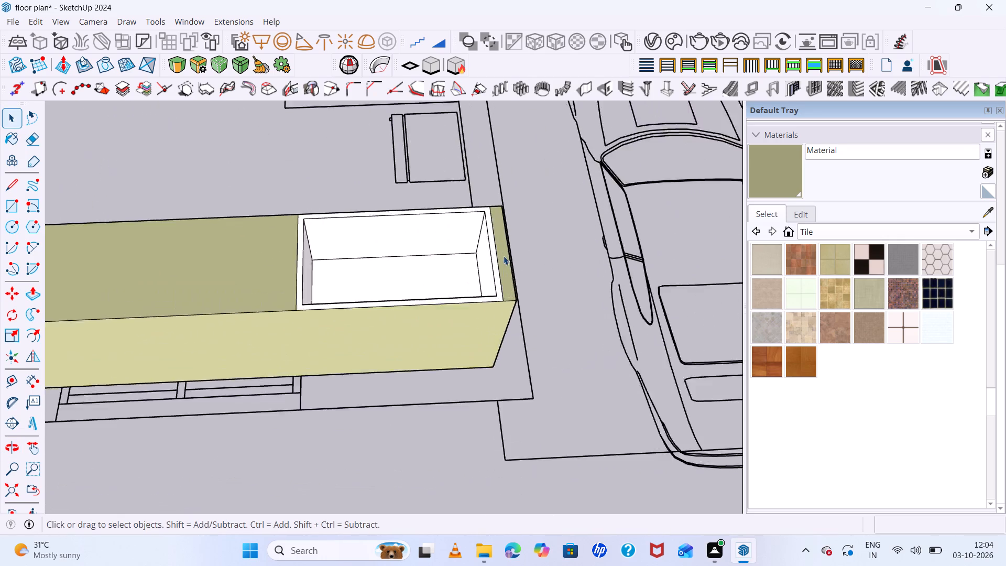
{"action": "scroll", "coordinate": [504, 256], "scroll_direction": "up", "scroll_amount": 9}
{"action": "scroll", "coordinate": [403, 238], "scroll_direction": "down", "scroll_amount": 20}
{"action": "scroll", "coordinate": [403, 238], "scroll_direction": "down", "scroll_amount": 17}
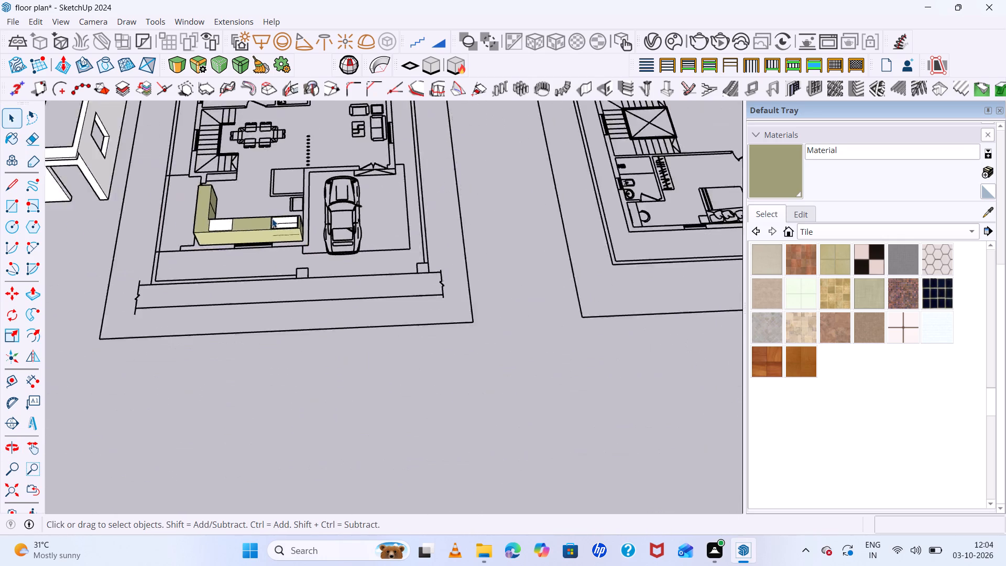
{"action": "scroll", "coordinate": [272, 219], "scroll_direction": "down", "scroll_amount": 19}
{"action": "scroll", "coordinate": [272, 219], "scroll_direction": "down", "scroll_amount": 8}
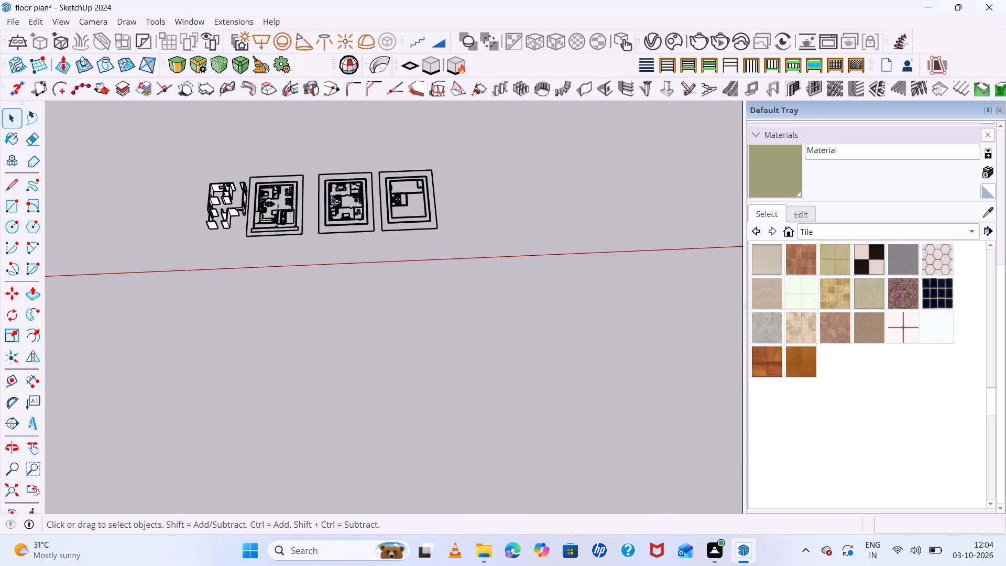
Reopen the 3D Warehouse and look over the page of the previously downloaded geolocated SINK model.
{"action": "left_click", "coordinate": [191, 24]}
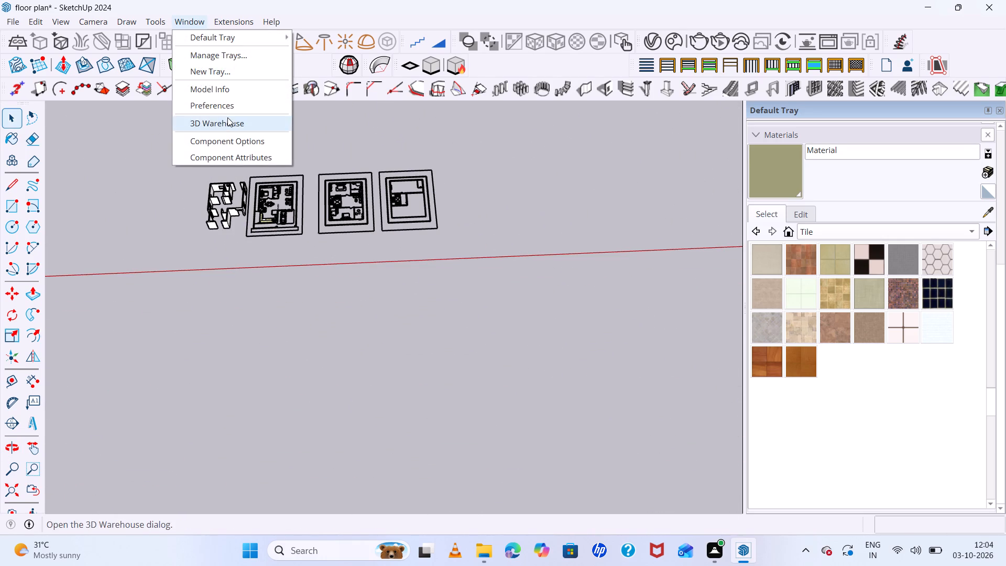
{"action": "left_click", "coordinate": [227, 118]}
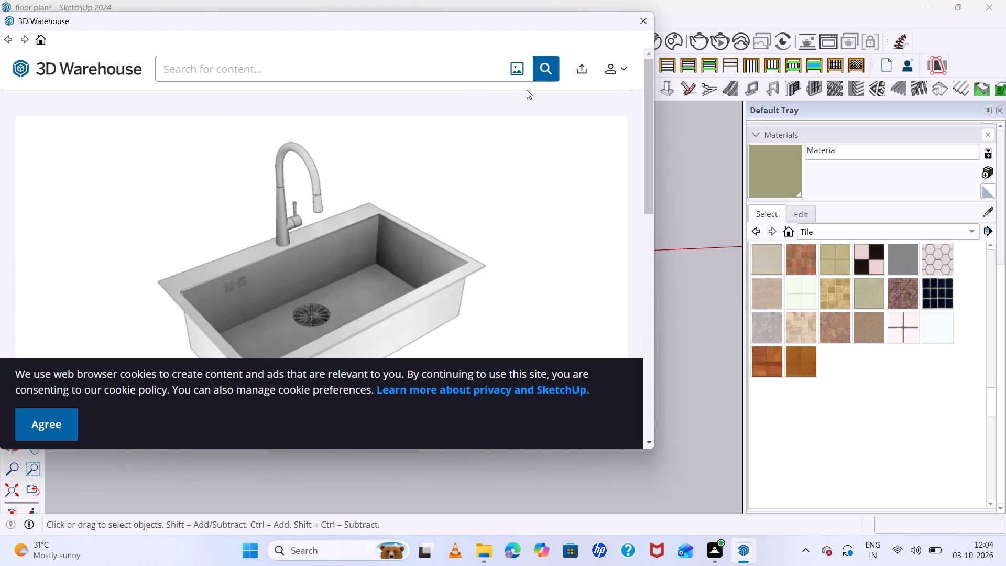
{"action": "double_click", "coordinate": [619, 69]}
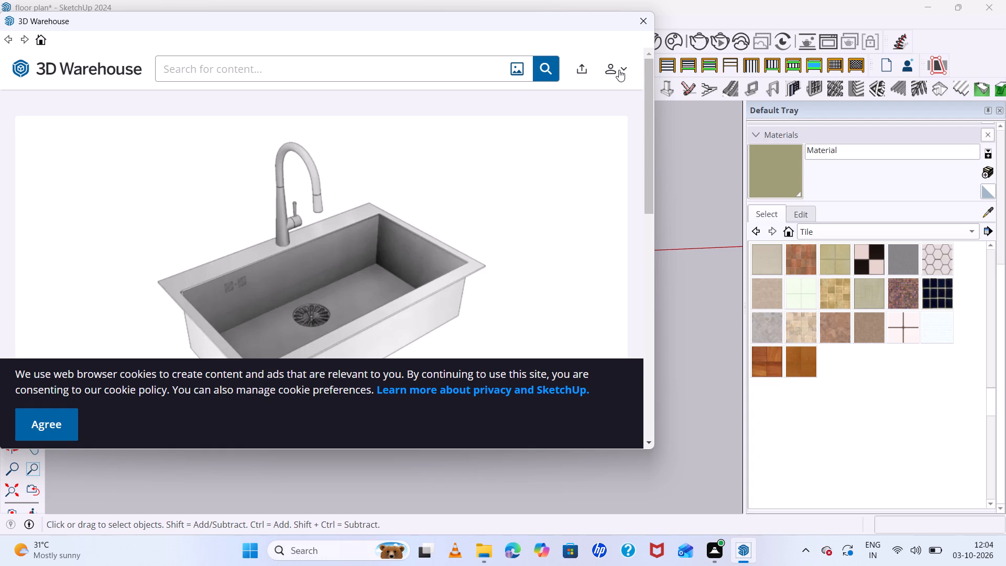
{"action": "left_click", "coordinate": [620, 69]}
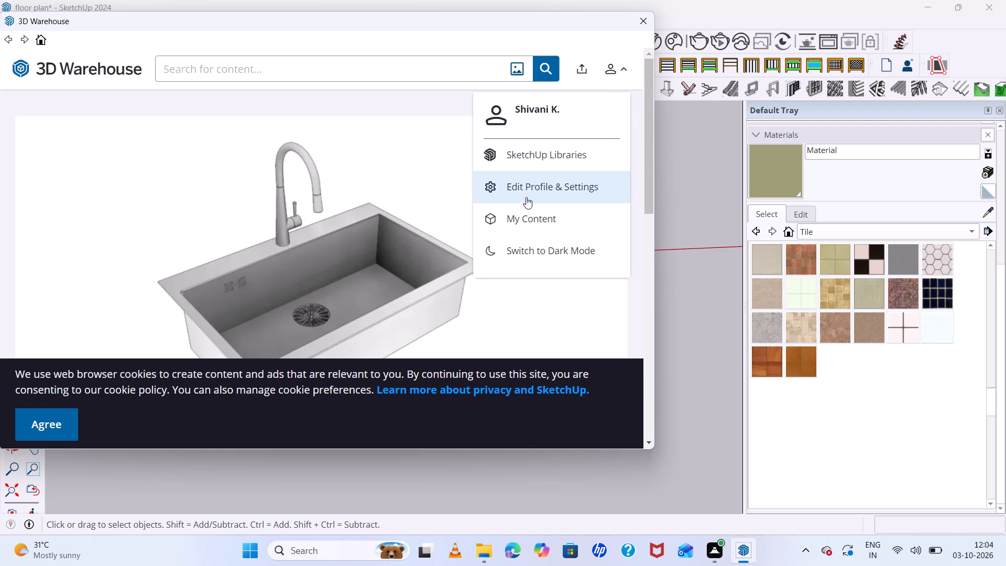
{"action": "left_click", "coordinate": [413, 186]}
{"action": "scroll", "coordinate": [407, 183], "scroll_direction": "down", "scroll_amount": 8}
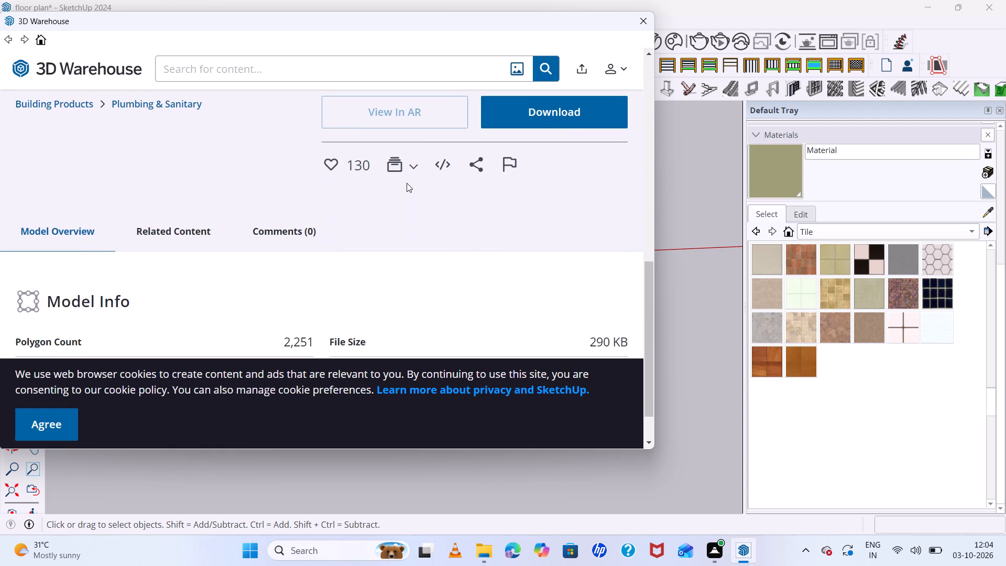
{"action": "scroll", "coordinate": [407, 183], "scroll_direction": "up", "scroll_amount": 2}
{"action": "scroll", "coordinate": [407, 183], "scroll_direction": "down", "scroll_amount": 1}
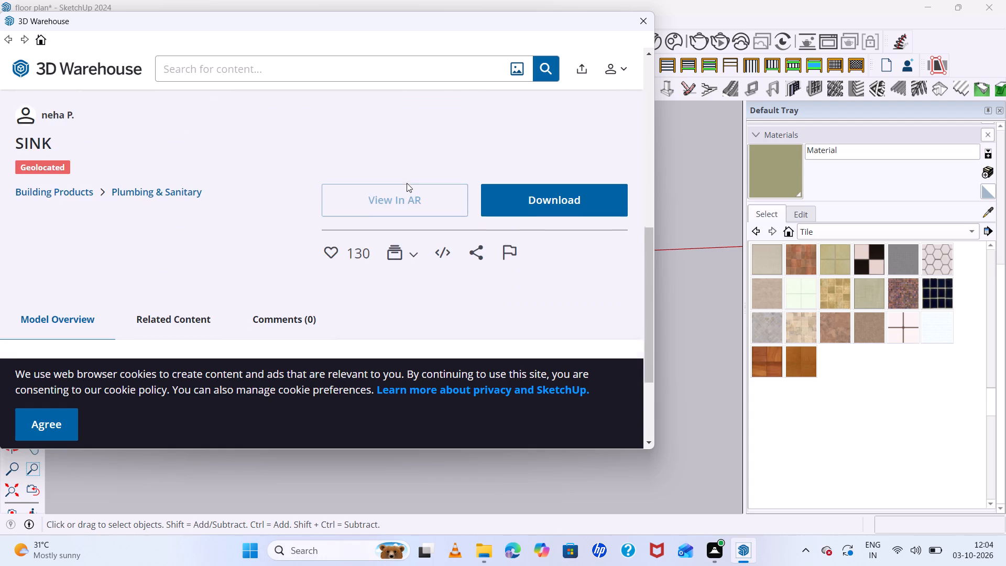
{"action": "left_click", "coordinate": [39, 35]}
{"action": "left_click", "coordinate": [5, 42]}
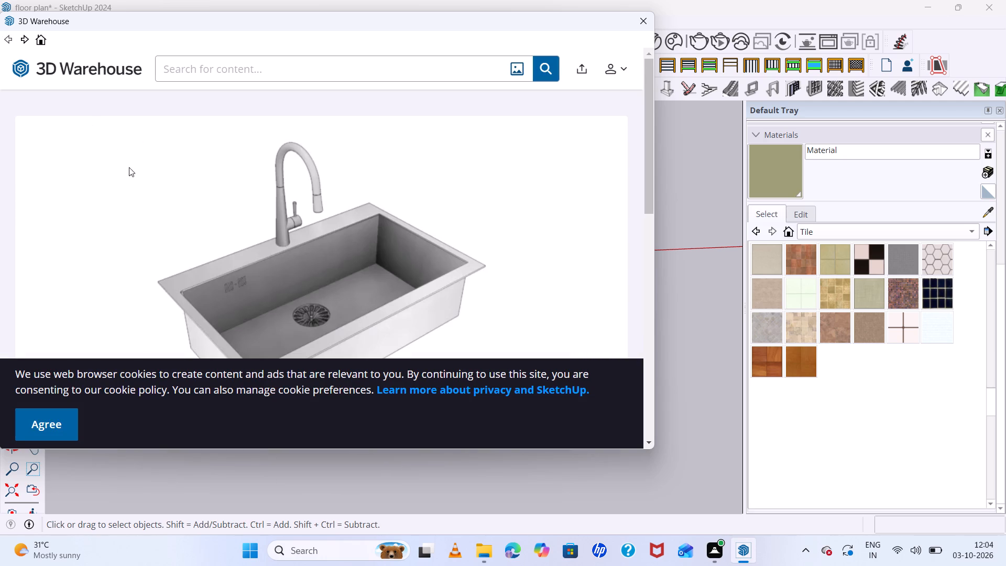
{"action": "scroll", "coordinate": [275, 236], "scroll_direction": "down", "scroll_amount": 11}
{"action": "scroll", "coordinate": [291, 239], "scroll_direction": "up", "scroll_amount": 6}
{"action": "scroll", "coordinate": [291, 238], "scroll_direction": "down", "scroll_amount": 4}
Return to the 3D Warehouse home page and search for "sink" again.
{"action": "left_click", "coordinate": [40, 39]}
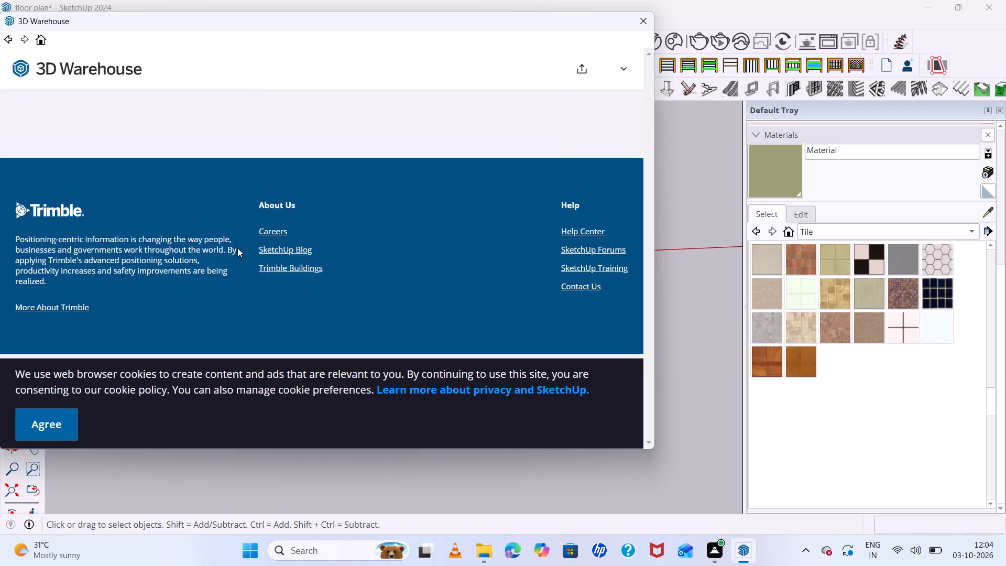
{"action": "scroll", "coordinate": [237, 246], "scroll_direction": "down", "scroll_amount": 6}
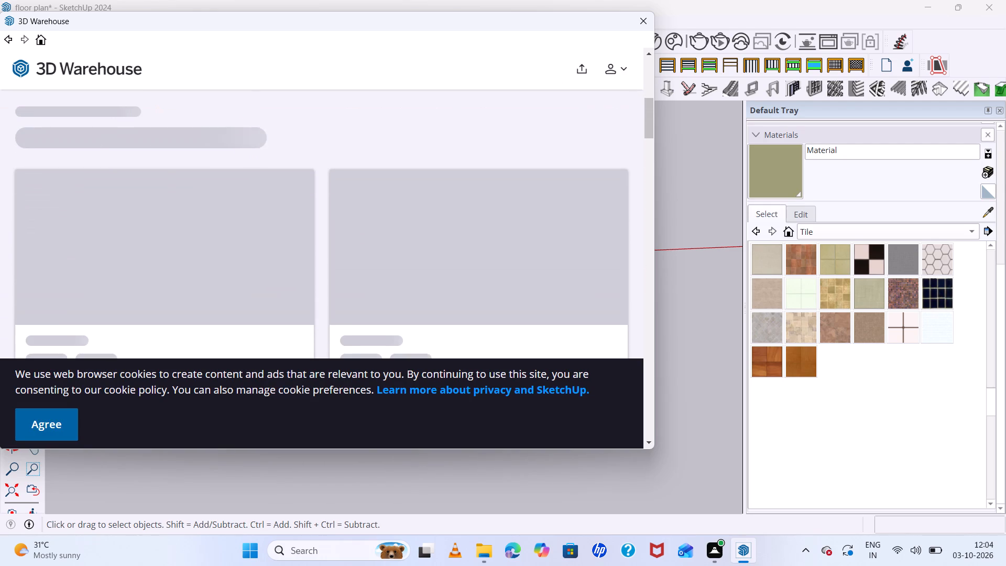
{"action": "scroll", "coordinate": [237, 247], "scroll_direction": "up", "scroll_amount": 5}
{"action": "left_click", "coordinate": [235, 202]}
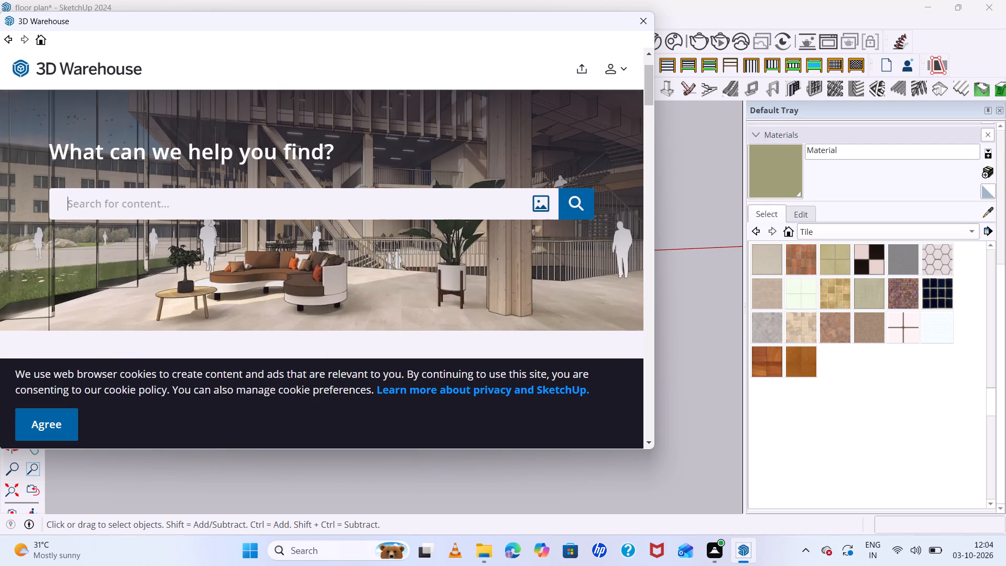
{"action": "key", "text": "s"}
{"action": "key", "text": "i"}
{"action": "type", "text": "nk"}
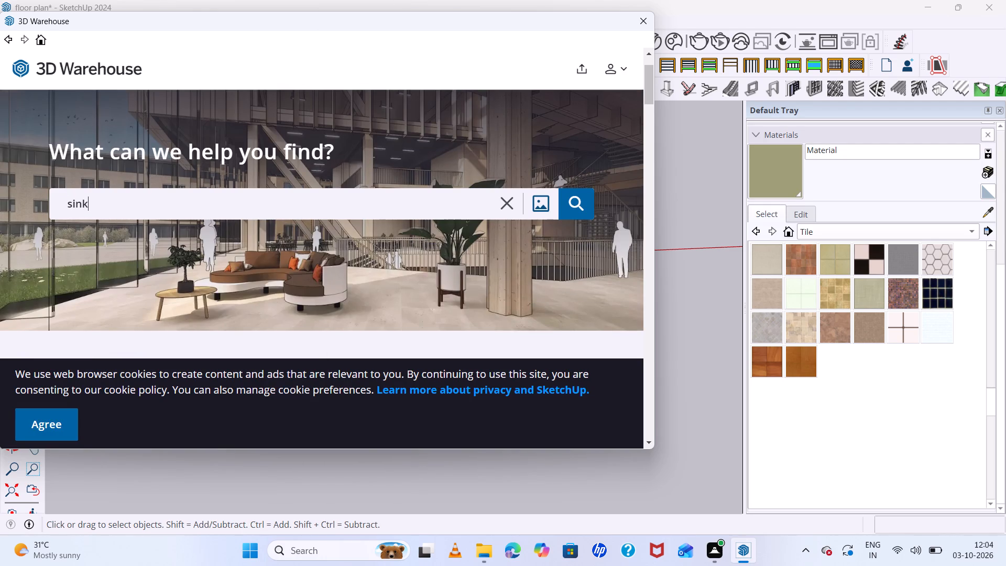
{"action": "key", "text": "Return"}
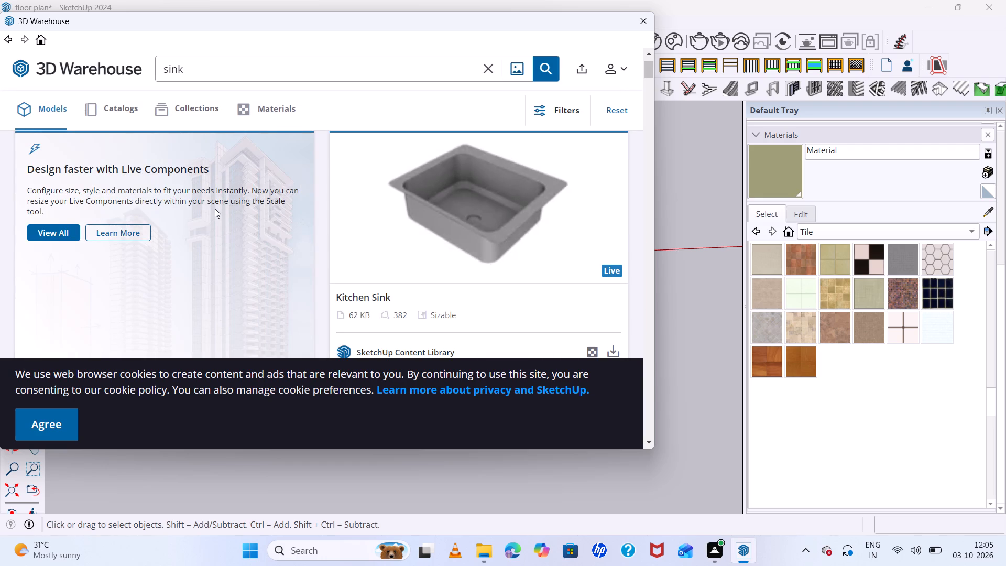
Browse the sink search results for a suitable single-basin kitchen sink.
{"action": "scroll", "coordinate": [197, 200], "scroll_direction": "down", "scroll_amount": 6}
{"action": "scroll", "coordinate": [358, 228], "scroll_direction": "up", "scroll_amount": 2}
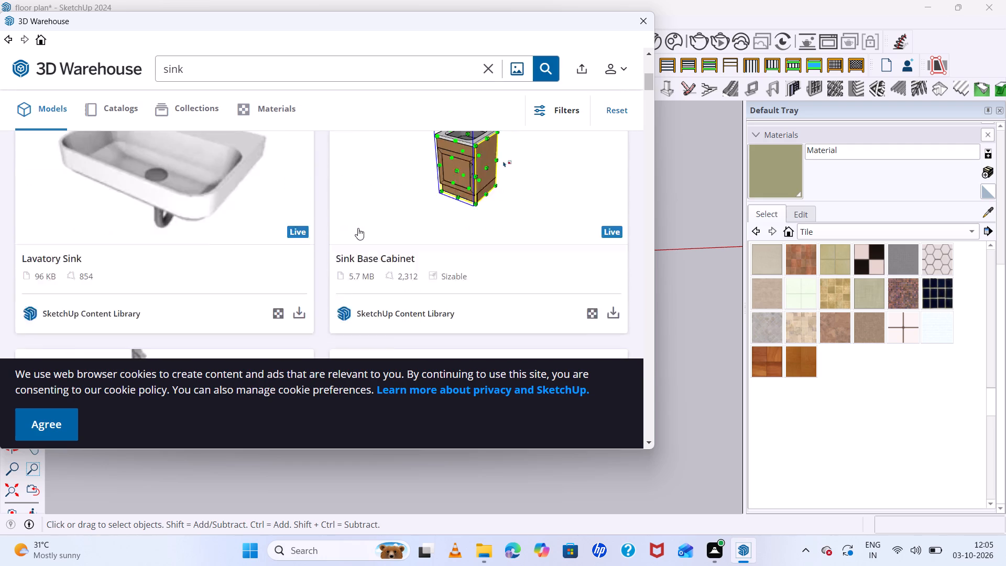
{"action": "scroll", "coordinate": [358, 228], "scroll_direction": "up", "scroll_amount": 1}
{"action": "scroll", "coordinate": [358, 228], "scroll_direction": "down", "scroll_amount": 6}
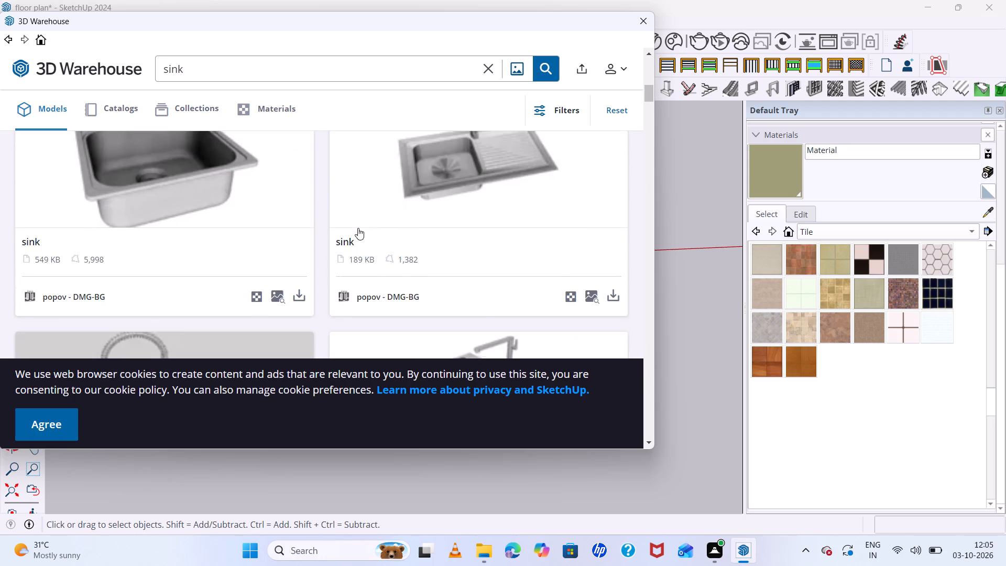
{"action": "scroll", "coordinate": [358, 228], "scroll_direction": "down", "scroll_amount": 4}
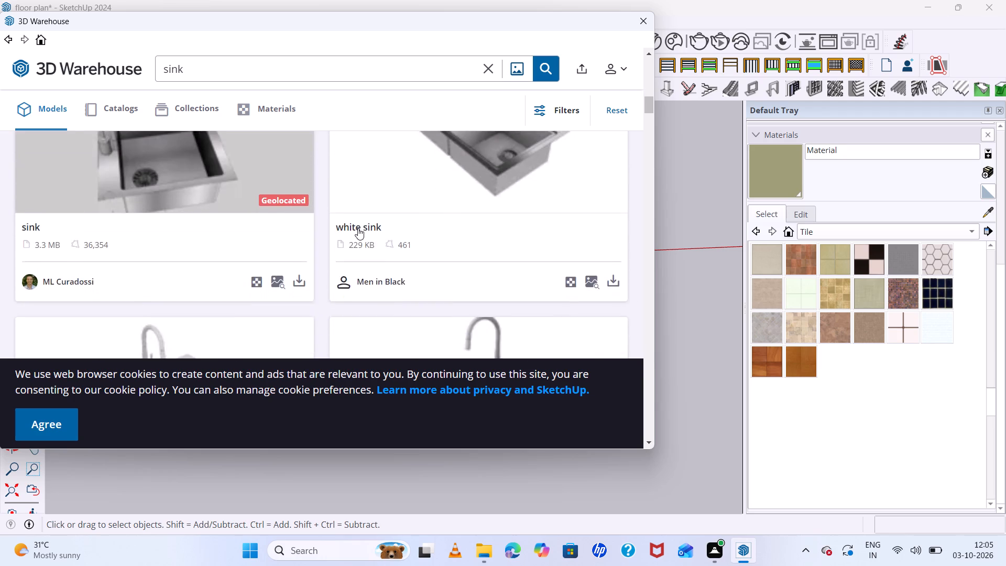
{"action": "scroll", "coordinate": [358, 228], "scroll_direction": "down", "scroll_amount": 3}
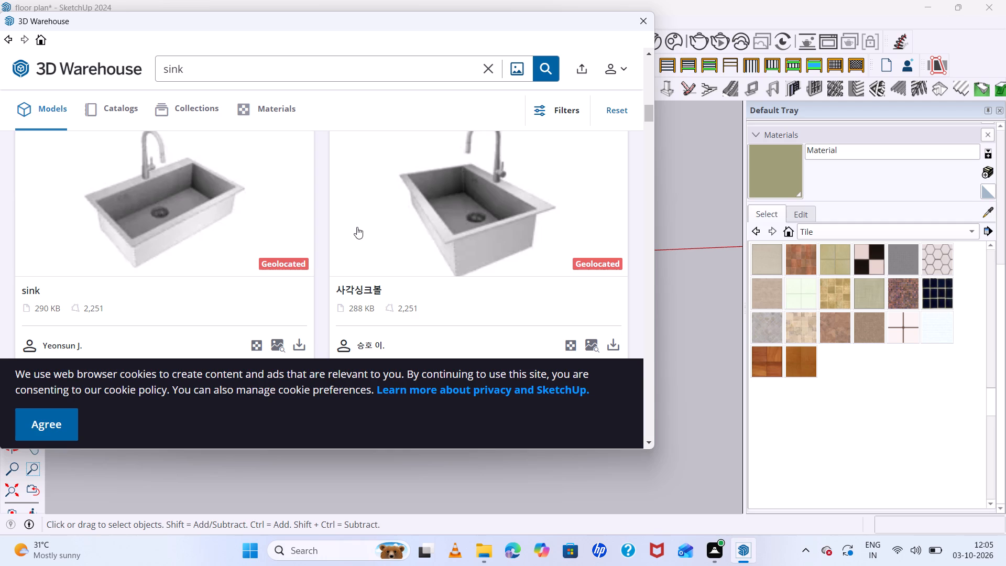
{"action": "scroll", "coordinate": [357, 227], "scroll_direction": "down", "scroll_amount": 5}
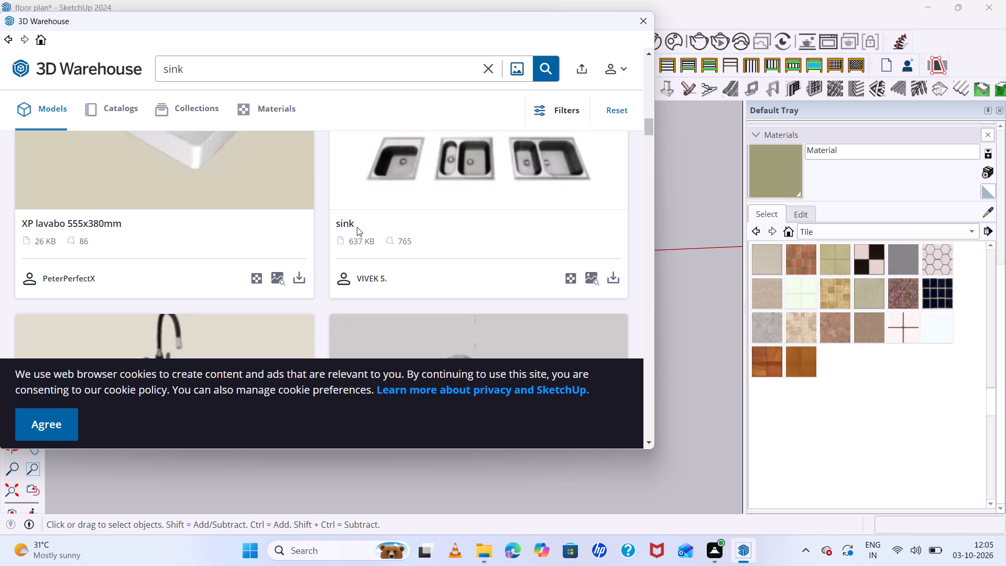
{"action": "scroll", "coordinate": [356, 227], "scroll_direction": "down", "scroll_amount": 4}
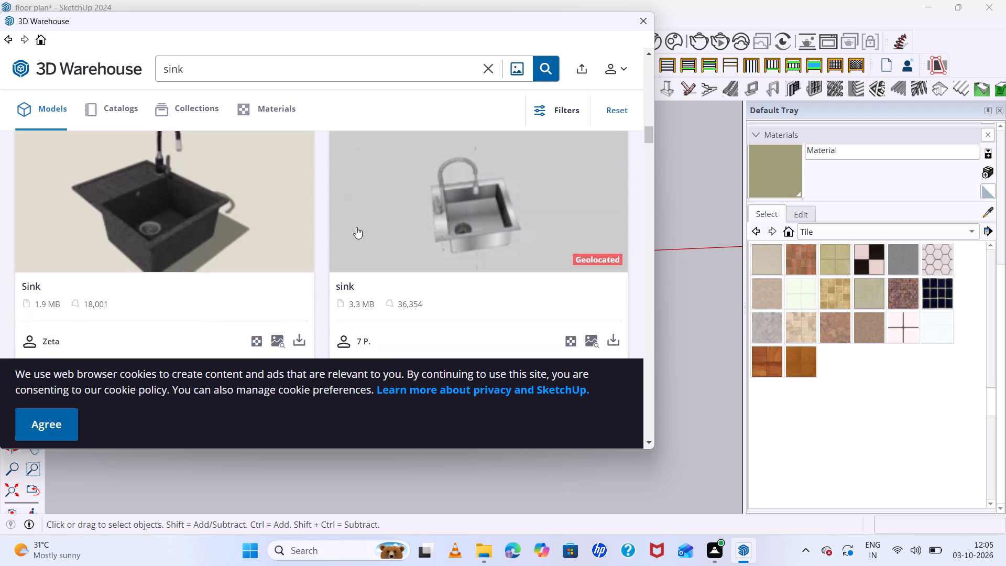
{"action": "scroll", "coordinate": [356, 227], "scroll_direction": "up", "scroll_amount": 1}
{"action": "scroll", "coordinate": [355, 227], "scroll_direction": "down", "scroll_amount": 4}
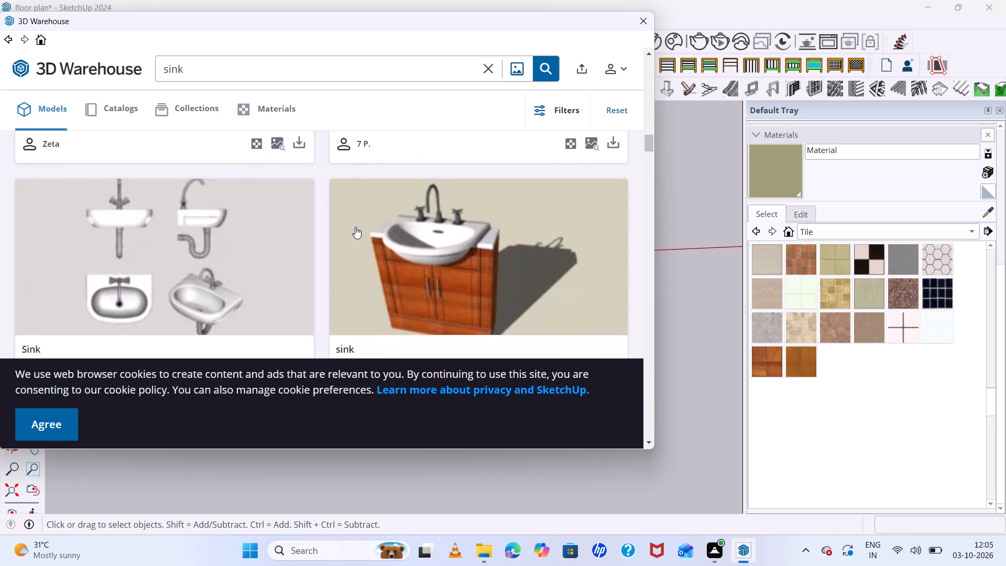
{"action": "scroll", "coordinate": [355, 227], "scroll_direction": "down", "scroll_amount": 7}
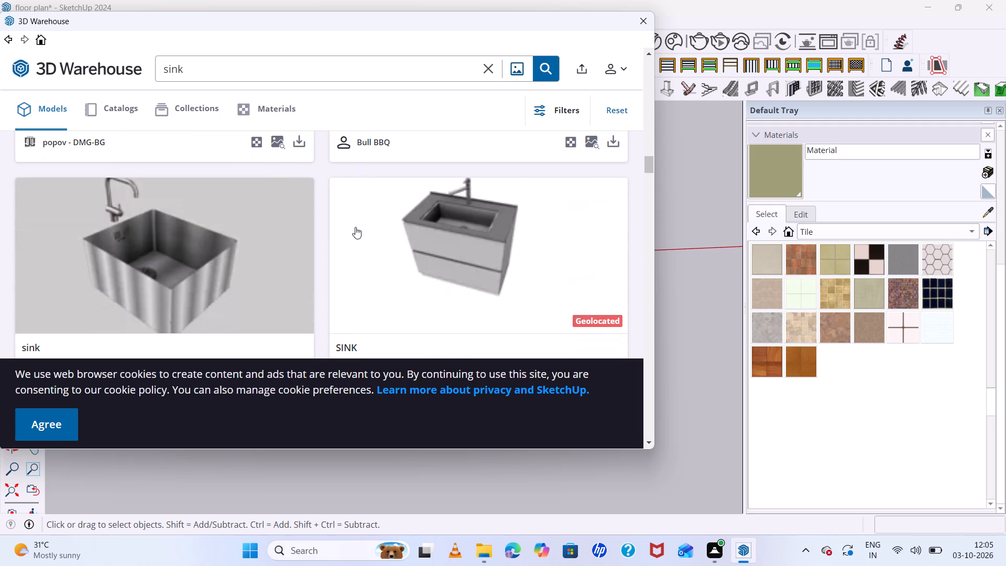
{"action": "scroll", "coordinate": [355, 227], "scroll_direction": "up", "scroll_amount": 5}
{"action": "scroll", "coordinate": [355, 227], "scroll_direction": "down", "scroll_amount": 8}
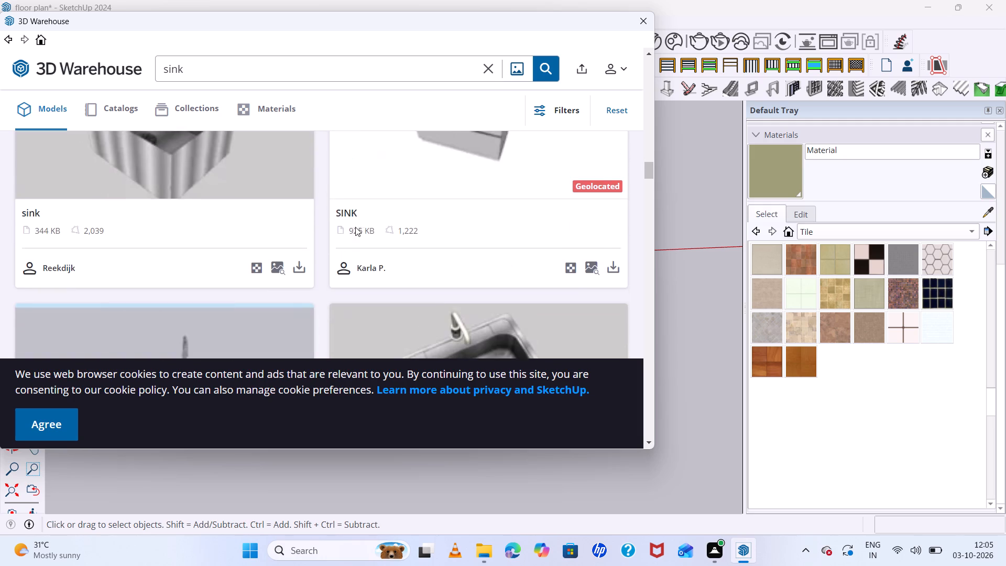
{"action": "scroll", "coordinate": [355, 227], "scroll_direction": "down", "scroll_amount": 2}
Load the 1.1 MB stainless single-basin sink with rounded corners directly into the model and place it on the open ground near the floor plans.
{"action": "left_click", "coordinate": [492, 238]}
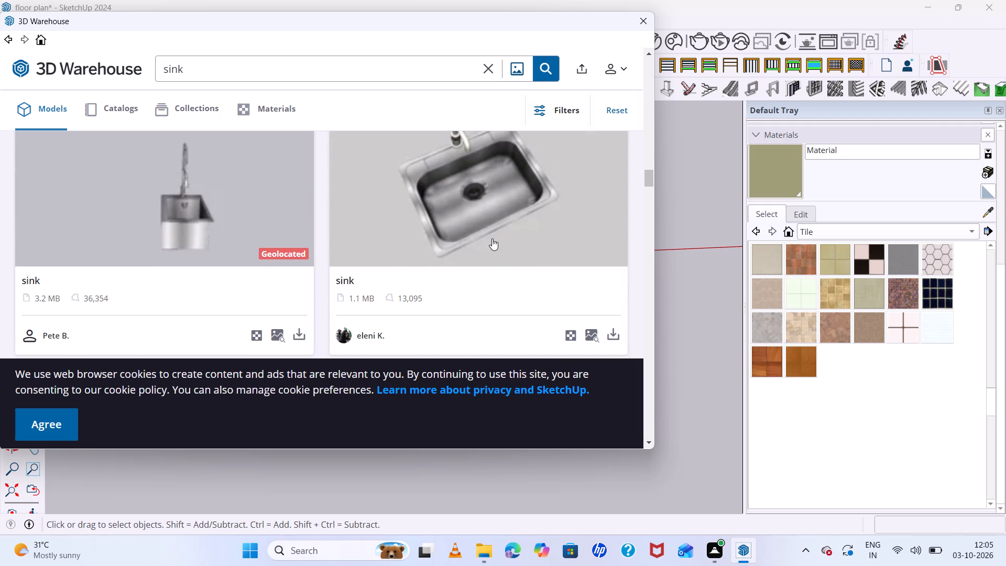
{"action": "scroll", "coordinate": [462, 246], "scroll_direction": "down", "scroll_amount": 6}
{"action": "left_click", "coordinate": [533, 221]}
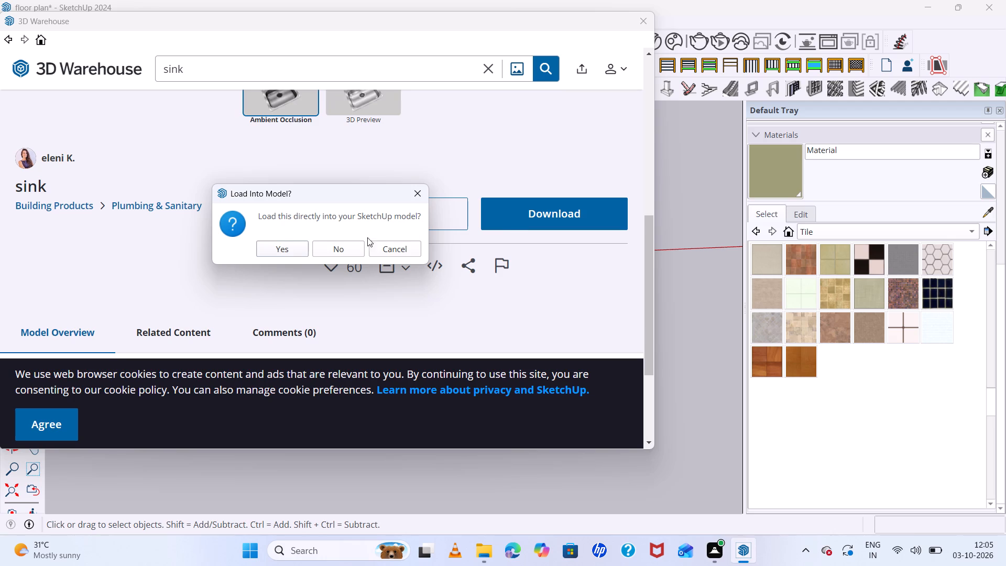
{"action": "left_click", "coordinate": [282, 251]}
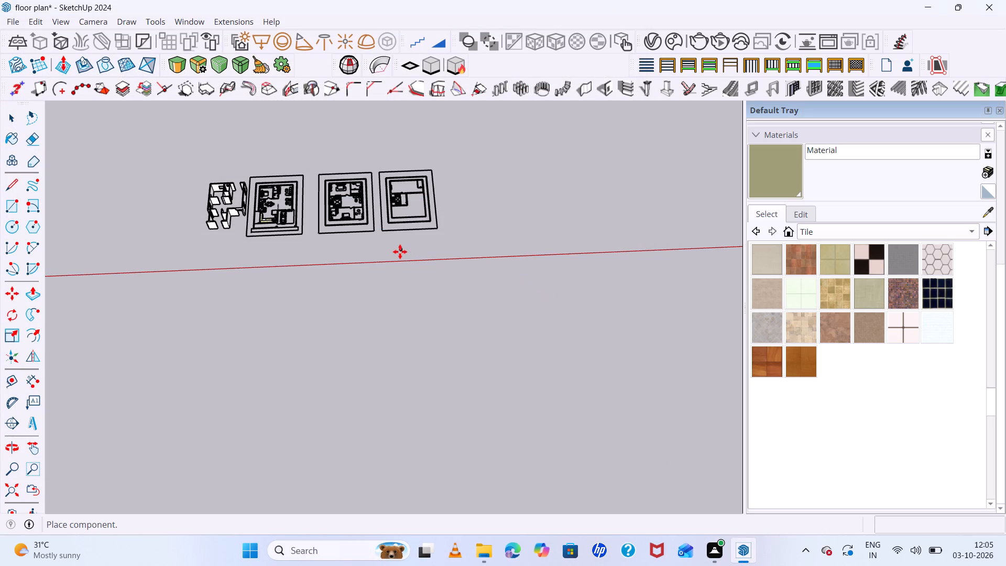
{"action": "scroll", "coordinate": [397, 254], "scroll_direction": "up", "scroll_amount": 20}
{"action": "scroll", "coordinate": [397, 254], "scroll_direction": "up", "scroll_amount": 8}
{"action": "left_click", "coordinate": [354, 253]}
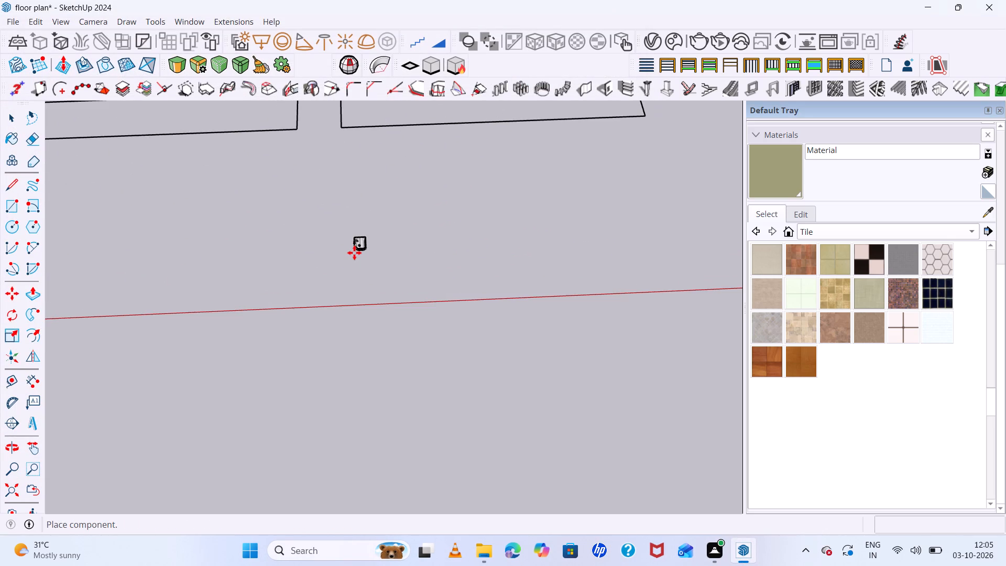
Move the sink about 96' to the ground floor plan, setting it down beside the kitchen counter's sink opening near the car.
{"action": "scroll", "coordinate": [319, 257], "scroll_direction": "up", "scroll_amount": 20}
{"action": "scroll", "coordinate": [319, 257], "scroll_direction": "up", "scroll_amount": 9}
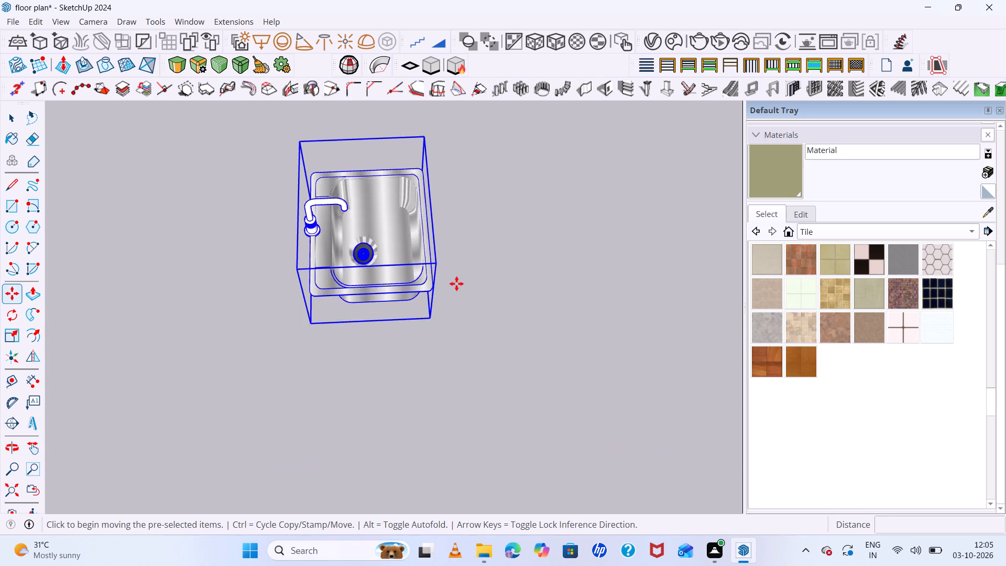
{"action": "middle_click_drag", "start_coordinate": [406, 310], "coordinate": [443, 352]}
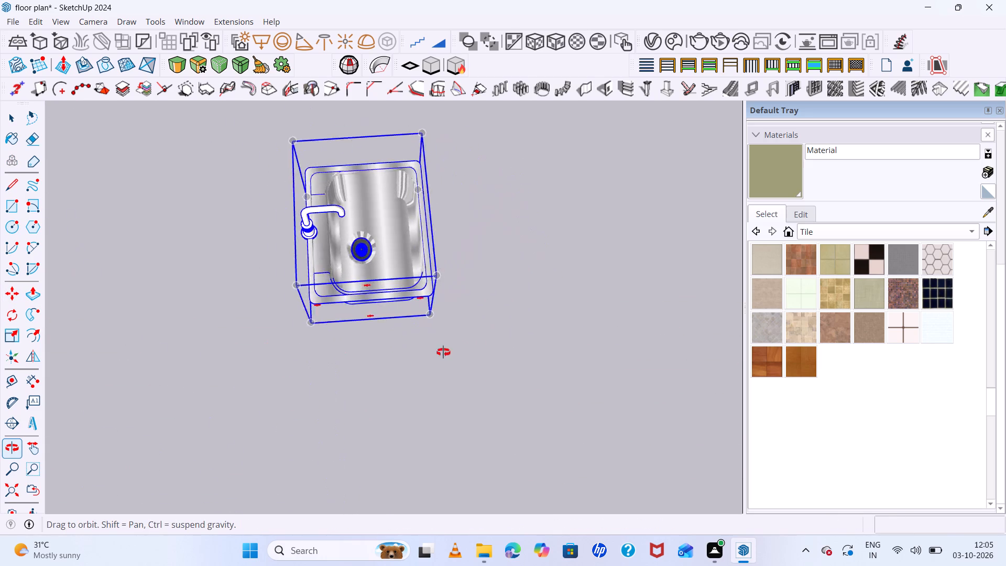
{"action": "middle_click_drag", "start_coordinate": [443, 352], "coordinate": [618, 287]}
{"action": "scroll", "coordinate": [534, 286], "scroll_direction": "up", "scroll_amount": 1}
{"action": "scroll", "coordinate": [457, 270], "scroll_direction": "down", "scroll_amount": 15}
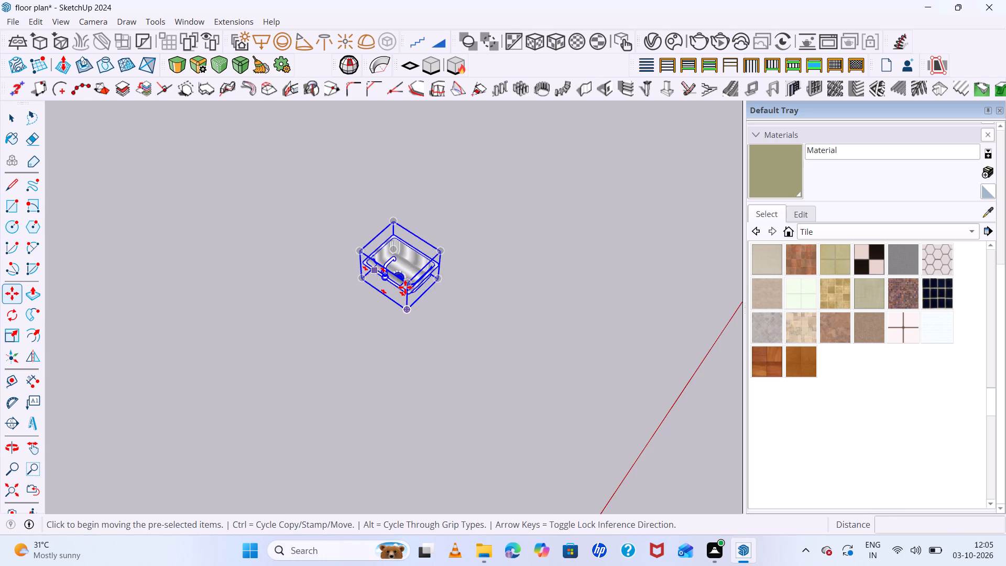
{"action": "left_click", "coordinate": [405, 287]}
{"action": "scroll", "coordinate": [272, 288], "scroll_direction": "down", "scroll_amount": 20}
{"action": "scroll", "coordinate": [272, 288], "scroll_direction": "down", "scroll_amount": 15}
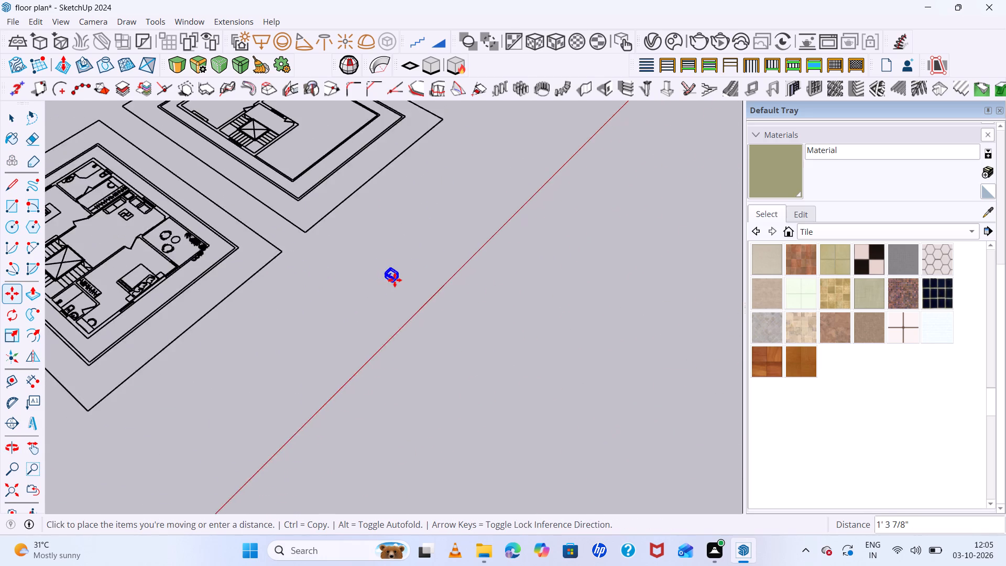
{"action": "scroll", "coordinate": [395, 280], "scroll_direction": "down", "scroll_amount": 14}
{"action": "middle_click_drag", "start_coordinate": [454, 333], "coordinate": [380, 362]}
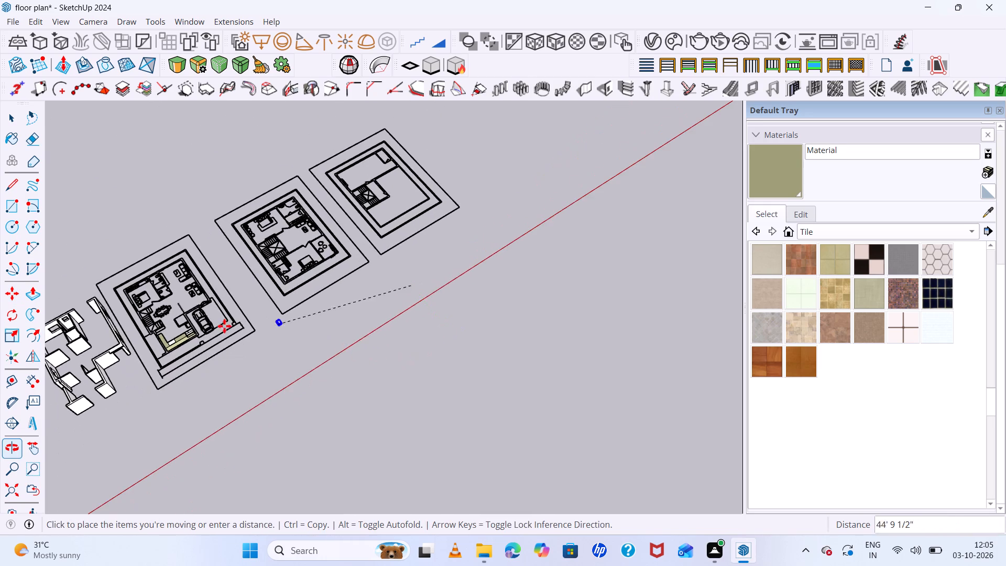
{"action": "scroll", "coordinate": [204, 331], "scroll_direction": "up", "scroll_amount": 20}
{"action": "scroll", "coordinate": [204, 331], "scroll_direction": "up", "scroll_amount": 20}
{"action": "scroll", "coordinate": [204, 331], "scroll_direction": "up", "scroll_amount": 1}
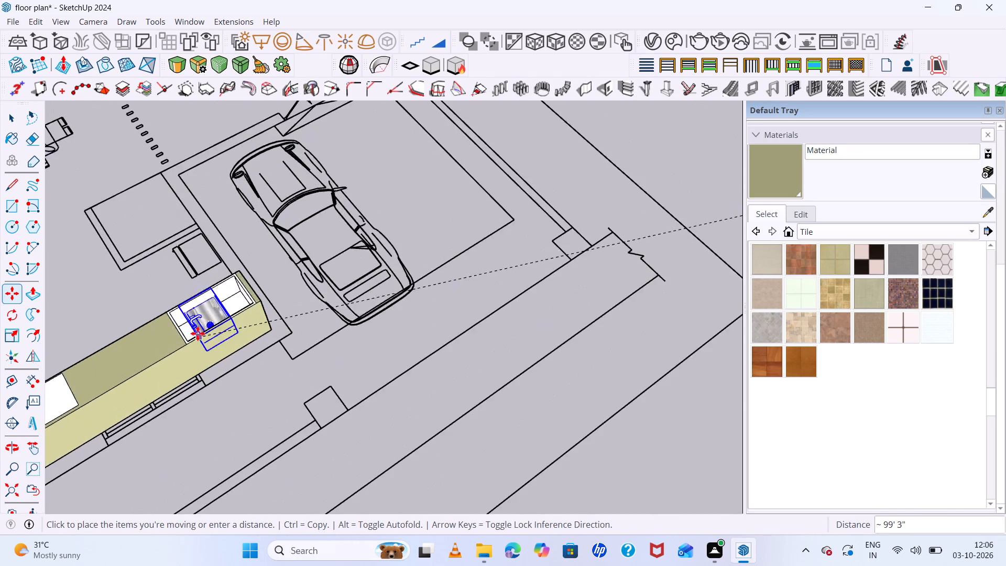
{"action": "scroll", "coordinate": [198, 333], "scroll_direction": "up", "scroll_amount": 8}
{"action": "middle_click_drag", "start_coordinate": [218, 343], "coordinate": [476, 348]}
{"action": "middle_click", "coordinate": [476, 348]}
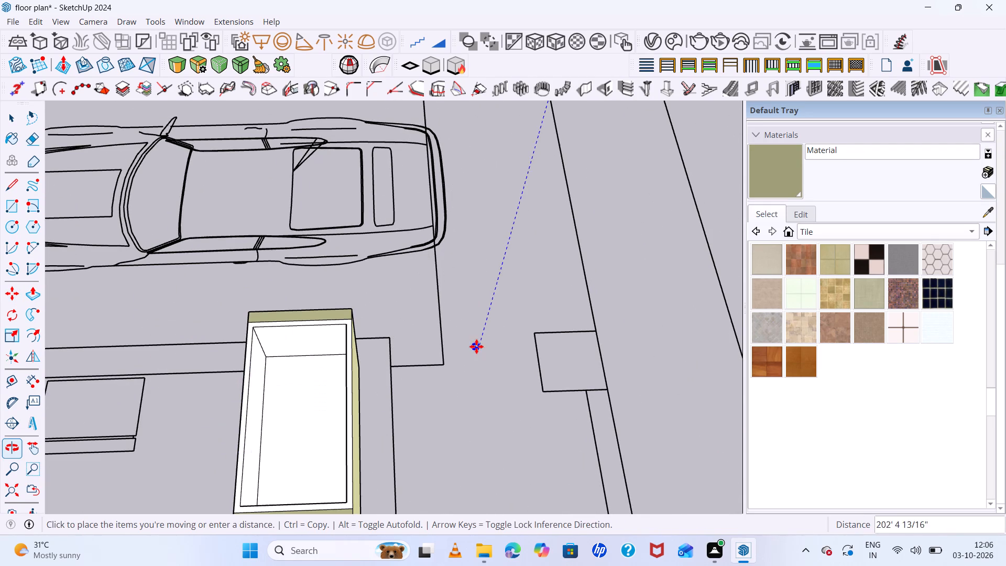
{"action": "double_click", "coordinate": [512, 412]}
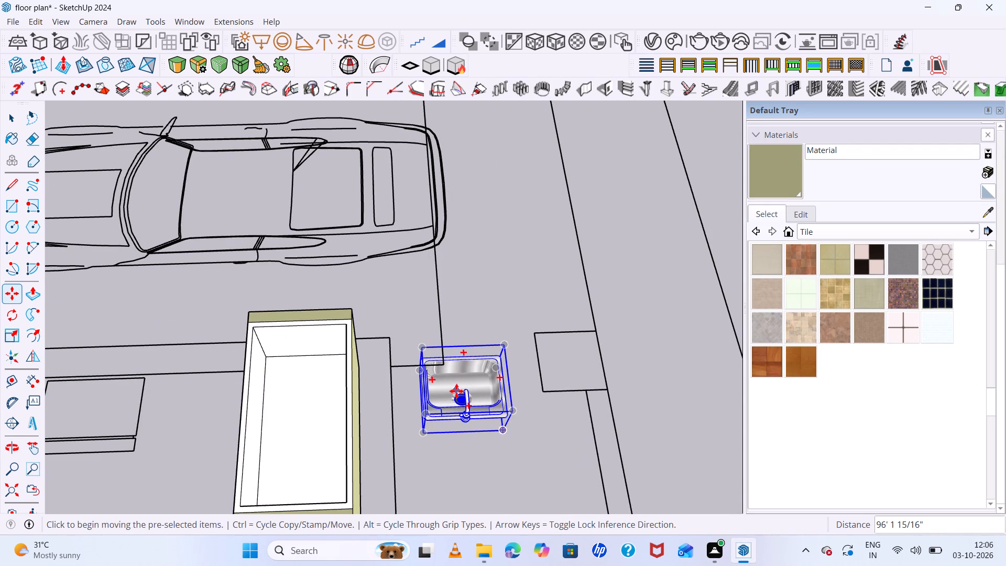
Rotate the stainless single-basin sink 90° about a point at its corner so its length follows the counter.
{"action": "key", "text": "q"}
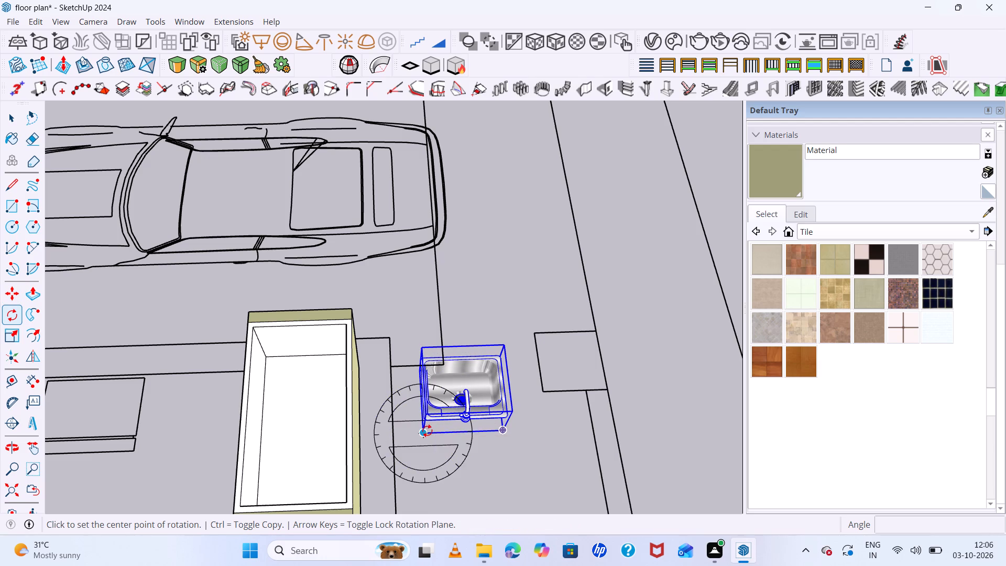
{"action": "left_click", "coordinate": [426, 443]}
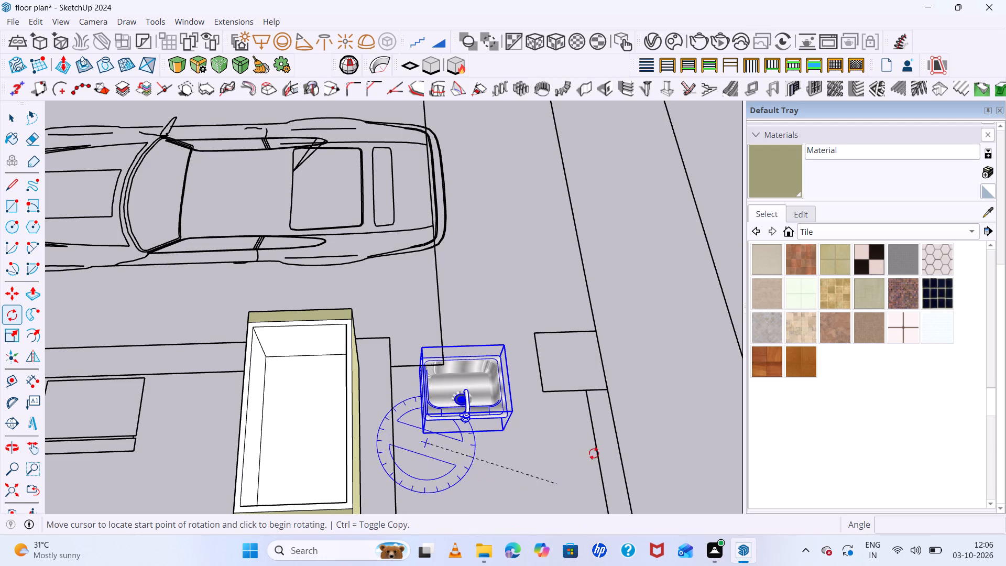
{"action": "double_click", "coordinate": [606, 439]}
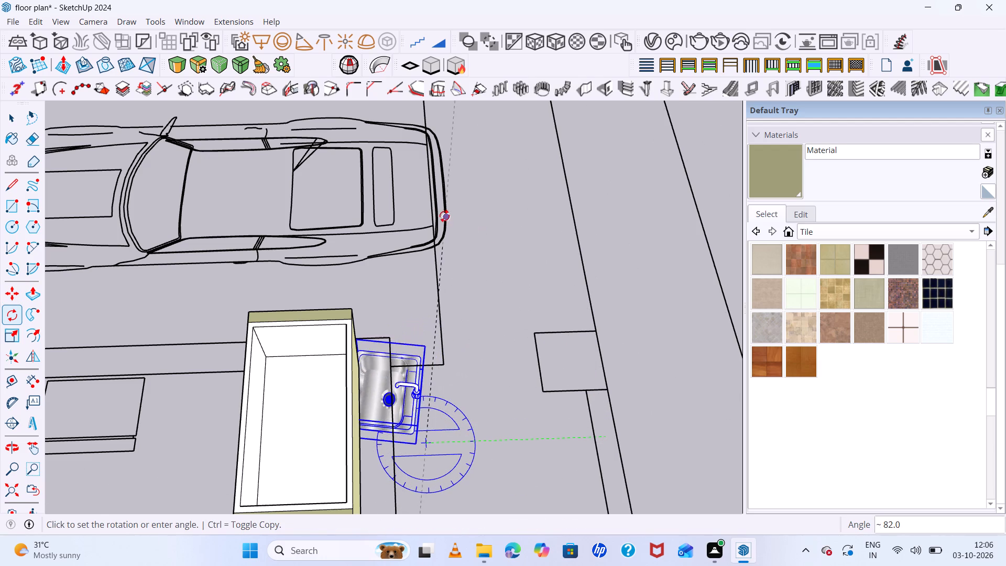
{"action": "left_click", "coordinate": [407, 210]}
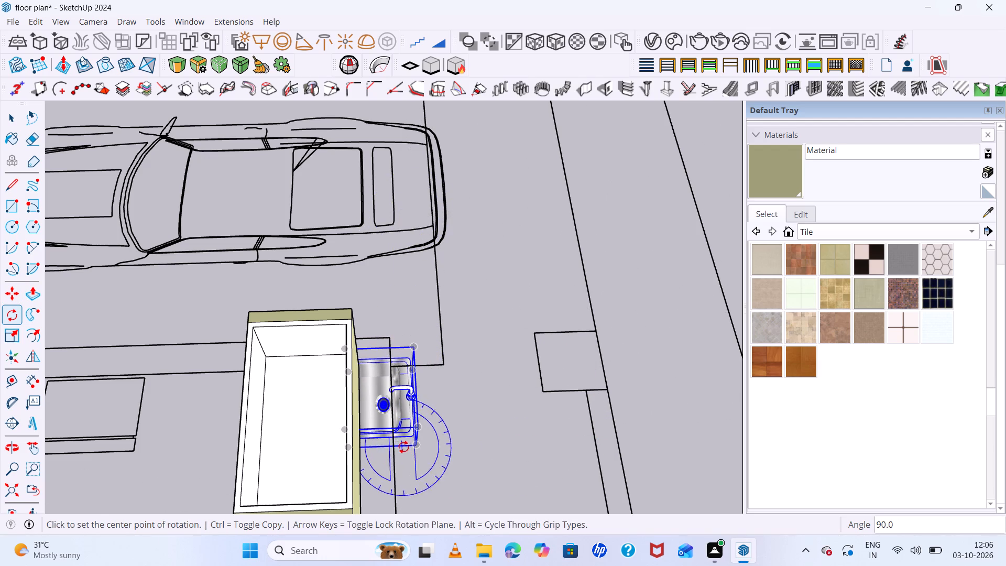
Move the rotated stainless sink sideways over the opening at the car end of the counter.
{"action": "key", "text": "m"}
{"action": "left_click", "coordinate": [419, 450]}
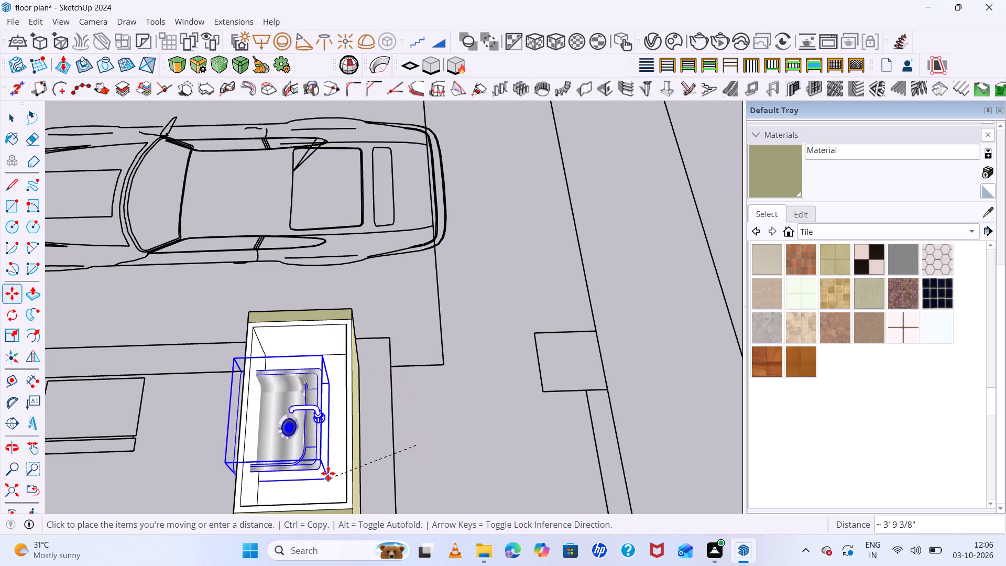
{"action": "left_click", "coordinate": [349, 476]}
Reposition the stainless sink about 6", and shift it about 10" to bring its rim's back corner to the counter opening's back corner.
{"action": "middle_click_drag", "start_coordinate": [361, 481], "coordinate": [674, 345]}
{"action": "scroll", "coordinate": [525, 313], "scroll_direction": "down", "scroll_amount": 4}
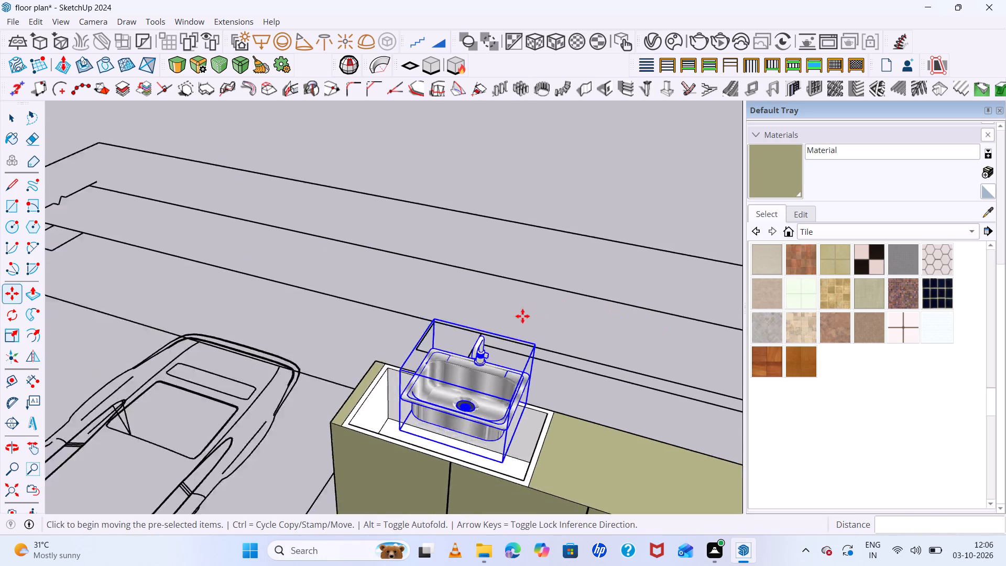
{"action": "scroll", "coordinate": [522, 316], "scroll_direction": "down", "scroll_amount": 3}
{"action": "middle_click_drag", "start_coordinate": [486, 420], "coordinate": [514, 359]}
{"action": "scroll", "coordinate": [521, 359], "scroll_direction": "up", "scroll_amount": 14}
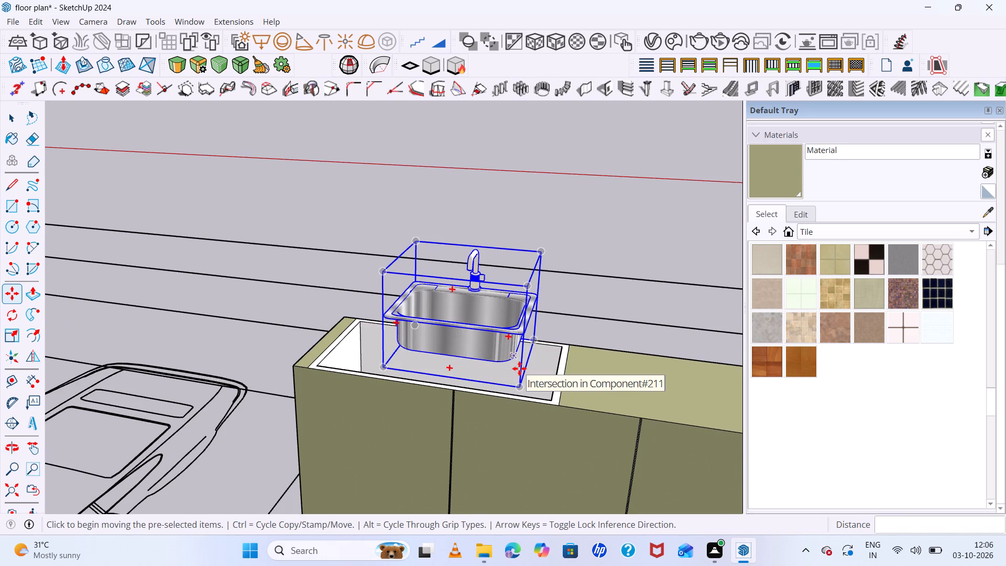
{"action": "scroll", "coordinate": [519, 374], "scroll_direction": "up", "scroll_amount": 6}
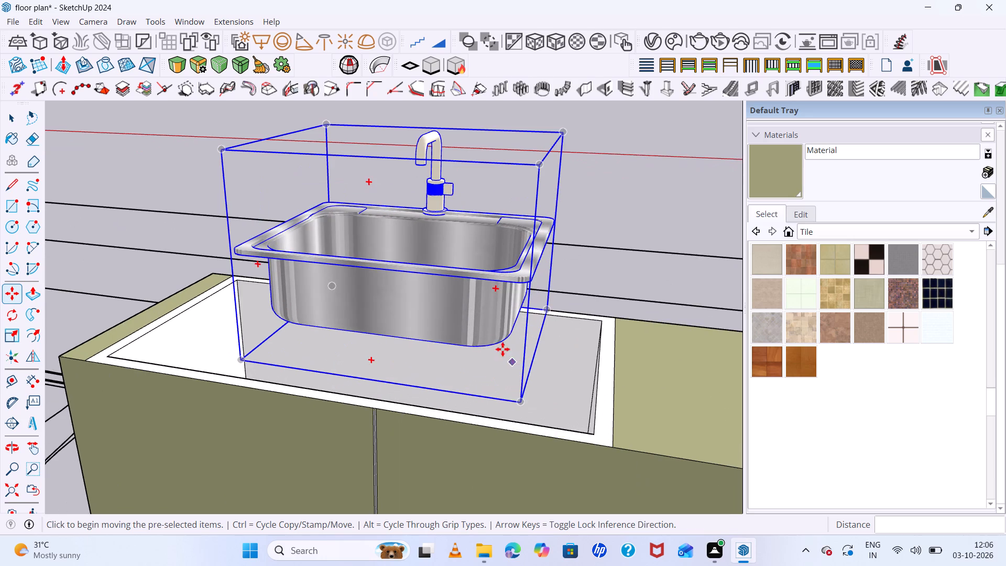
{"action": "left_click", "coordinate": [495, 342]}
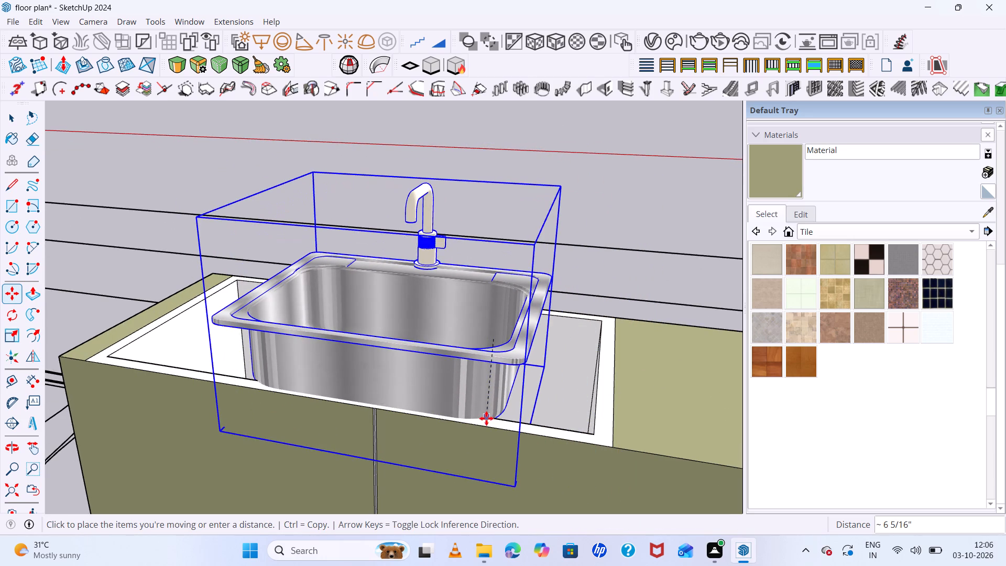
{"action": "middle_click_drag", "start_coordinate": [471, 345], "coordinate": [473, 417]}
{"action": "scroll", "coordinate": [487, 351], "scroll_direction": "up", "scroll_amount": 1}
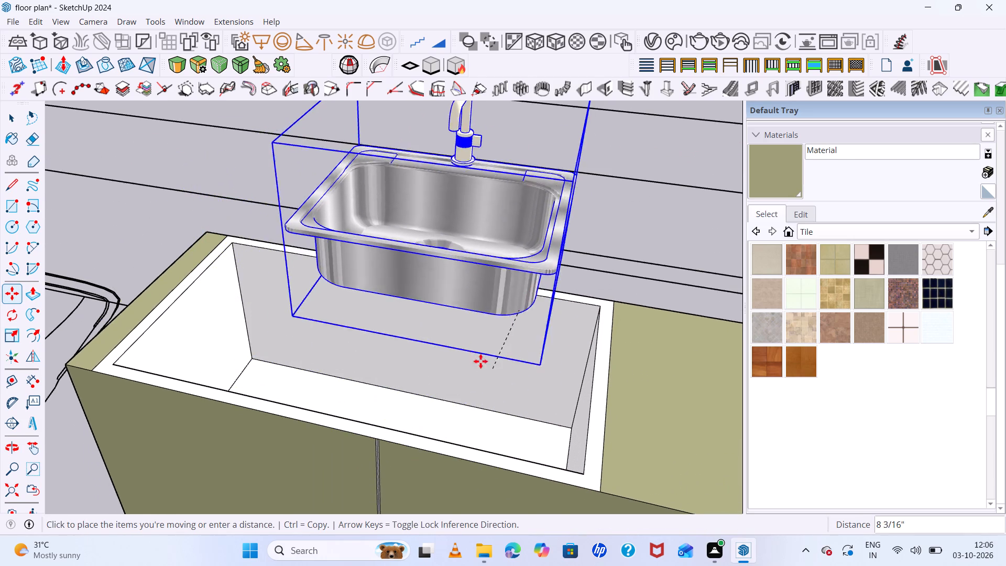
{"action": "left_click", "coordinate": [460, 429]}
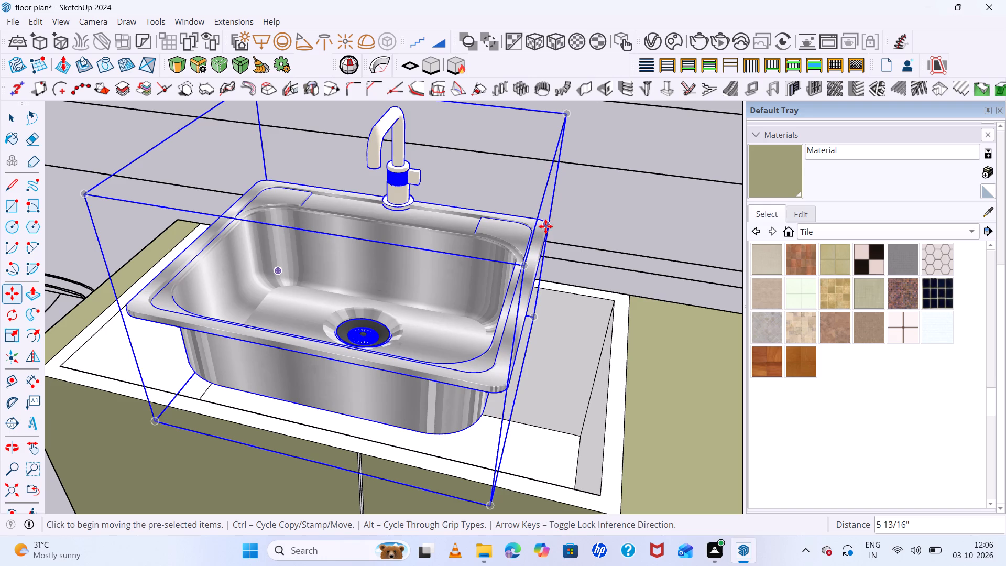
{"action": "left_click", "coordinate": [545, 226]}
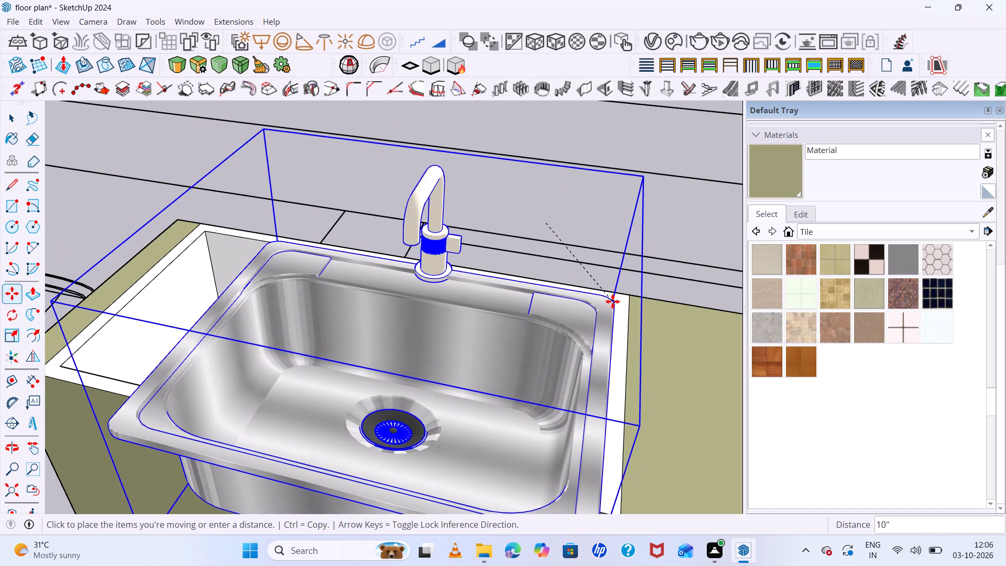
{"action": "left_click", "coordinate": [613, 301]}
Look over the whole model, from the house out to the origin, for the other imported sink.
{"action": "middle_click_drag", "start_coordinate": [554, 355], "coordinate": [201, 134]}
{"action": "scroll", "coordinate": [422, 244], "scroll_direction": "down", "scroll_amount": 6}
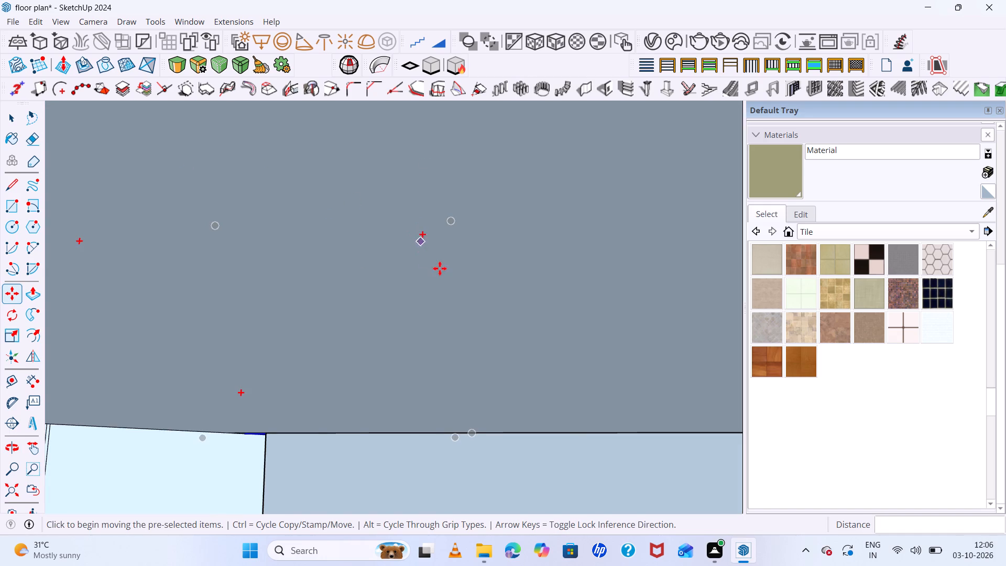
{"action": "scroll", "coordinate": [440, 268], "scroll_direction": "down", "scroll_amount": 6}
{"action": "left_click", "coordinate": [10, 494]}
{"action": "scroll", "coordinate": [210, 410], "scroll_direction": "down", "scroll_amount": 6}
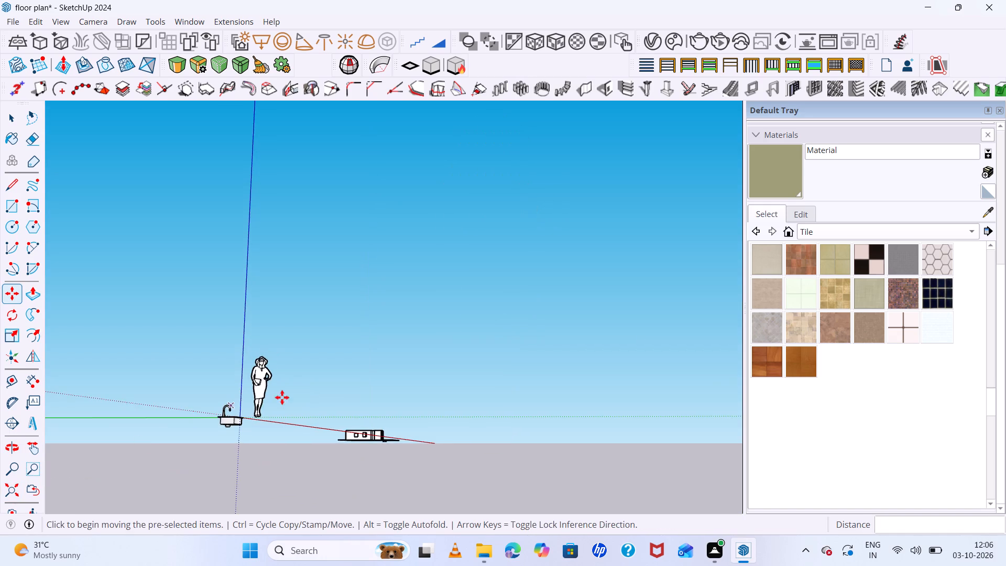
{"action": "middle_click_drag", "start_coordinate": [303, 408], "coordinate": [291, 459]}
{"action": "scroll", "coordinate": [278, 380], "scroll_direction": "down", "scroll_amount": 7}
{"action": "middle_click_drag", "start_coordinate": [334, 444], "coordinate": [275, 399]}
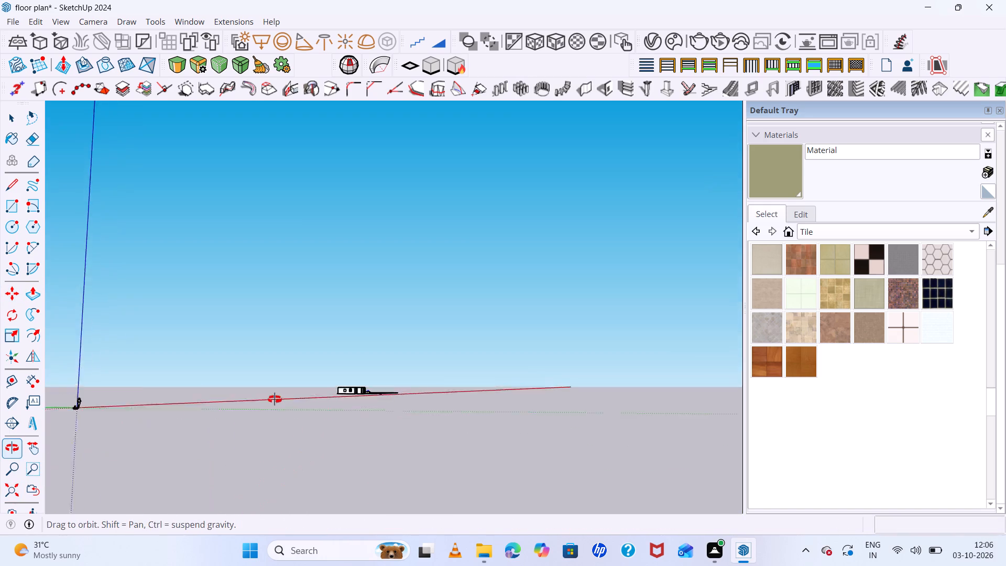
{"action": "middle_click_drag", "start_coordinate": [275, 399], "coordinate": [272, 396]}
{"action": "scroll", "coordinate": [327, 384], "scroll_direction": "down", "scroll_amount": 7}
{"action": "middle_click_drag", "start_coordinate": [393, 379], "coordinate": [310, 460]}
{"action": "scroll", "coordinate": [190, 436], "scroll_direction": "up", "scroll_amount": 3}
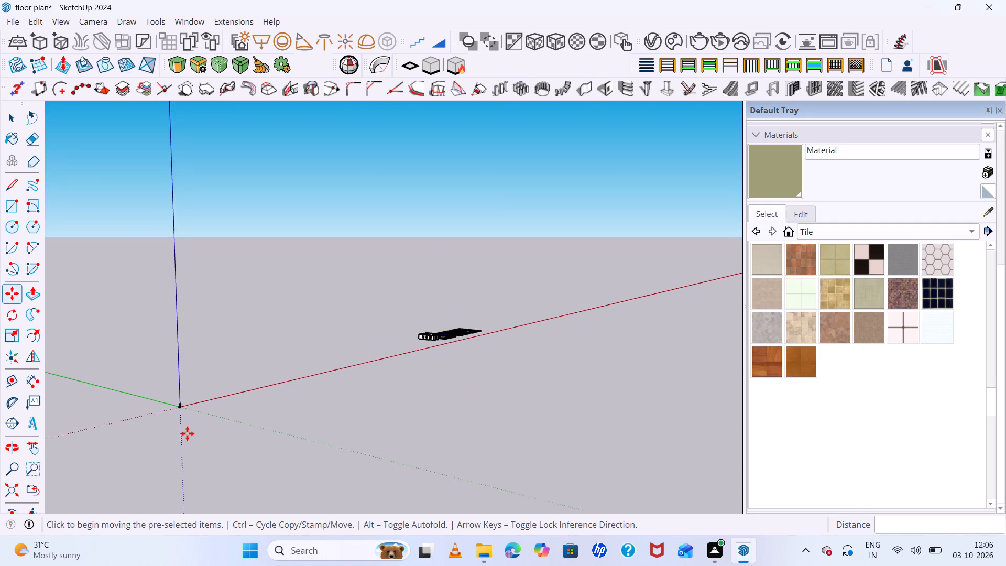
{"action": "scroll", "coordinate": [187, 433], "scroll_direction": "up", "scroll_amount": 20}
{"action": "scroll", "coordinate": [187, 433], "scroll_direction": "up", "scroll_amount": 20}
{"action": "scroll", "coordinate": [187, 433], "scroll_direction": "up", "scroll_amount": 5}
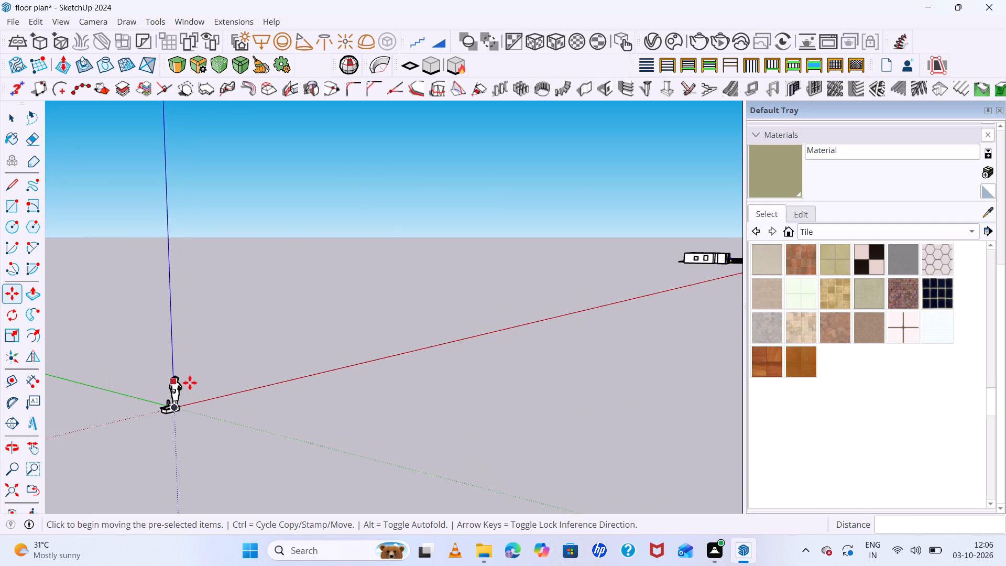
{"action": "scroll", "coordinate": [190, 383], "scroll_direction": "up", "scroll_amount": 5}
{"action": "middle_click_drag", "start_coordinate": [182, 416], "coordinate": [214, 411]}
{"action": "scroll", "coordinate": [323, 397], "scroll_direction": "up", "scroll_amount": 6}
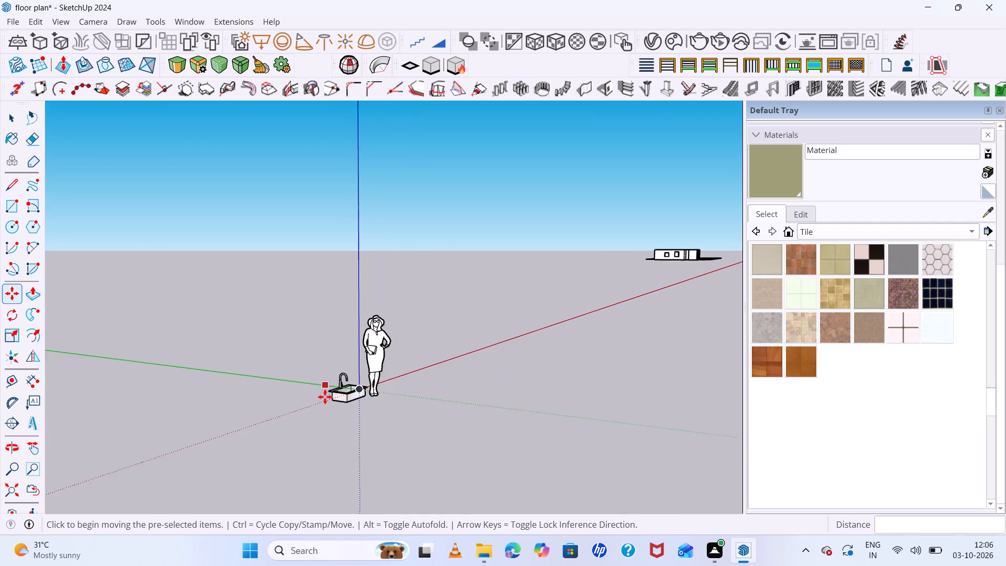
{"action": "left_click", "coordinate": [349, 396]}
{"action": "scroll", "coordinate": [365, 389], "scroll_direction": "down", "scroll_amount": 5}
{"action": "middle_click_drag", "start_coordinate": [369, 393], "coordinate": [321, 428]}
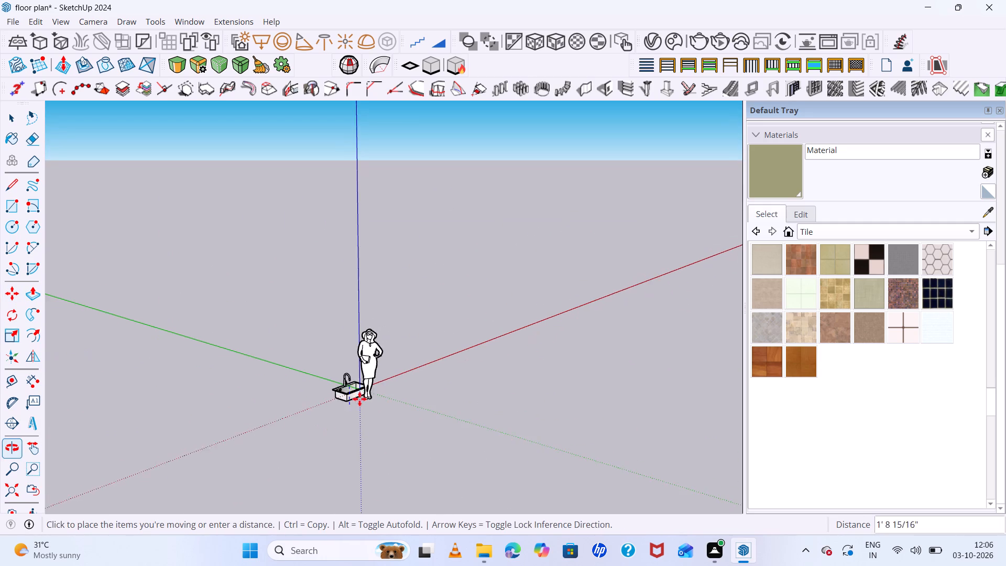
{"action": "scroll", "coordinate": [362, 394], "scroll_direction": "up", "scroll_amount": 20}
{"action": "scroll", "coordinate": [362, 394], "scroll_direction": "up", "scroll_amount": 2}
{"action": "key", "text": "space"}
Move the rectangular sink with the tall curved faucet from the origin beside the standing figure to the ground floor plan near the kitchen counter.
{"action": "left_click", "coordinate": [328, 402]}
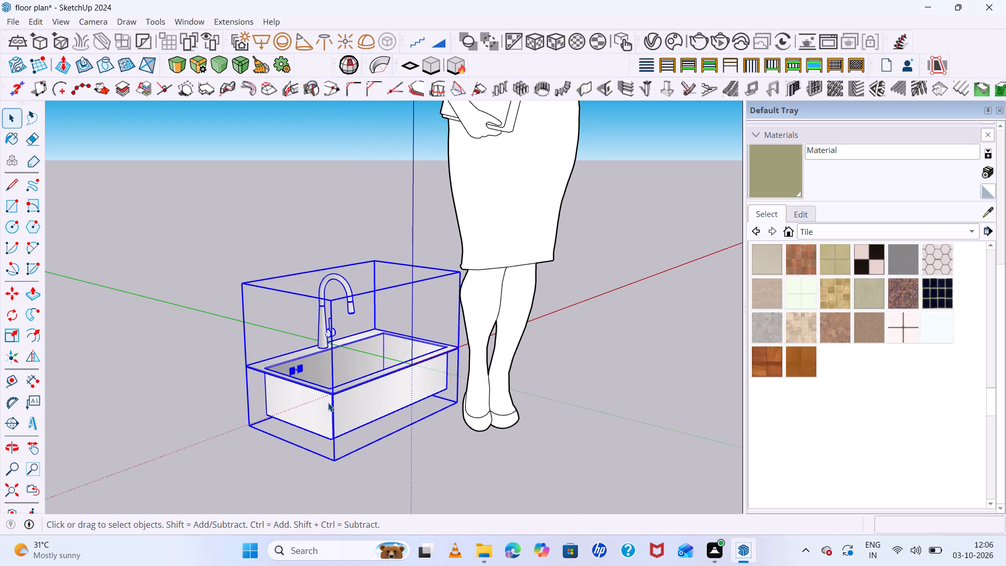
{"action": "key", "text": "m"}
{"action": "left_click_drag", "start_coordinate": [314, 401], "coordinate": [360, 405]}
{"action": "scroll", "coordinate": [582, 281], "scroll_direction": "down", "scroll_amount": 10}
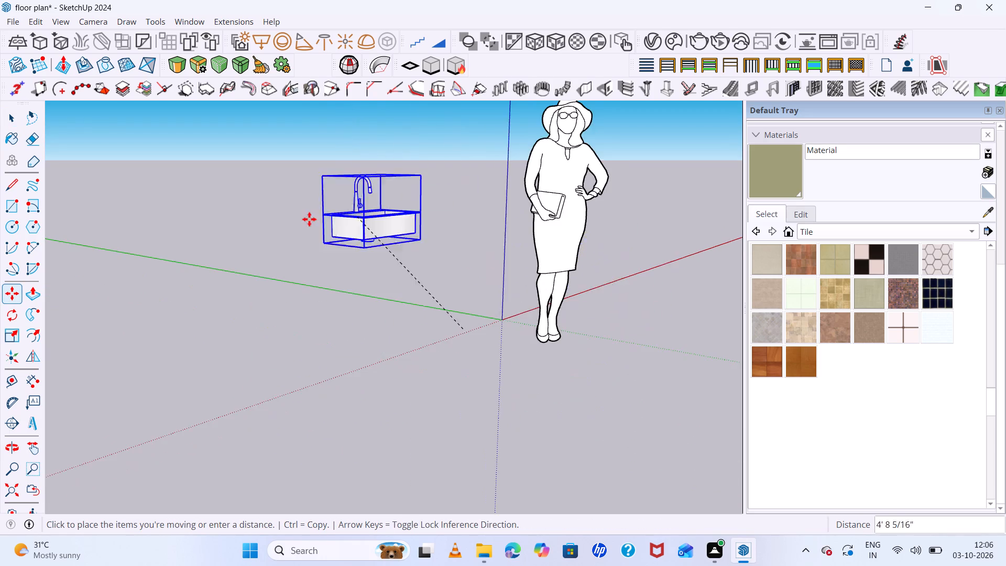
{"action": "scroll", "coordinate": [309, 219], "scroll_direction": "down", "scroll_amount": 20}
{"action": "scroll", "coordinate": [309, 219], "scroll_direction": "down", "scroll_amount": 14}
{"action": "scroll", "coordinate": [227, 216], "scroll_direction": "down", "scroll_amount": 7}
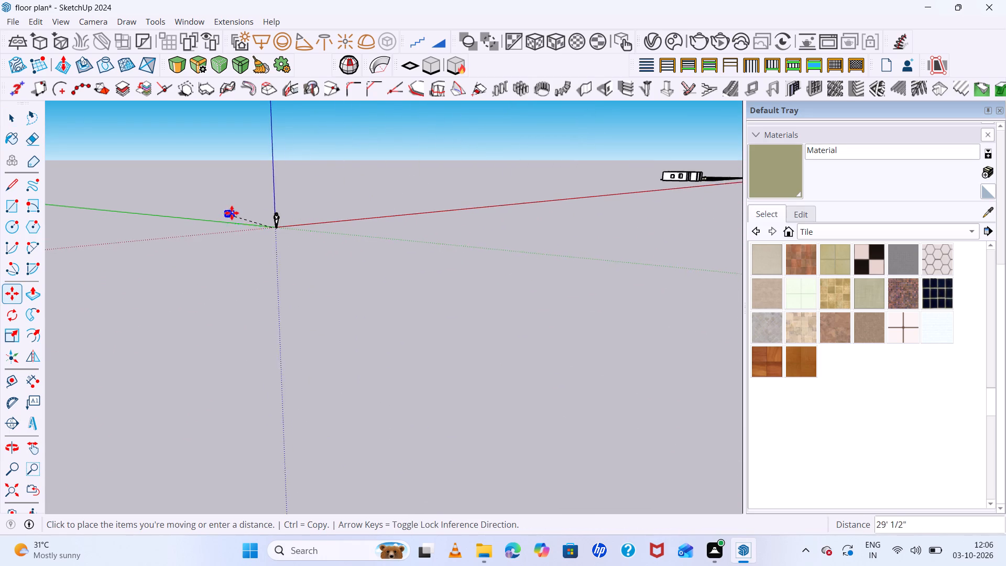
{"action": "scroll", "coordinate": [233, 212], "scroll_direction": "down", "scroll_amount": 6}
{"action": "scroll", "coordinate": [567, 160], "scroll_direction": "up", "scroll_amount": 20}
{"action": "scroll", "coordinate": [567, 160], "scroll_direction": "up", "scroll_amount": 8}
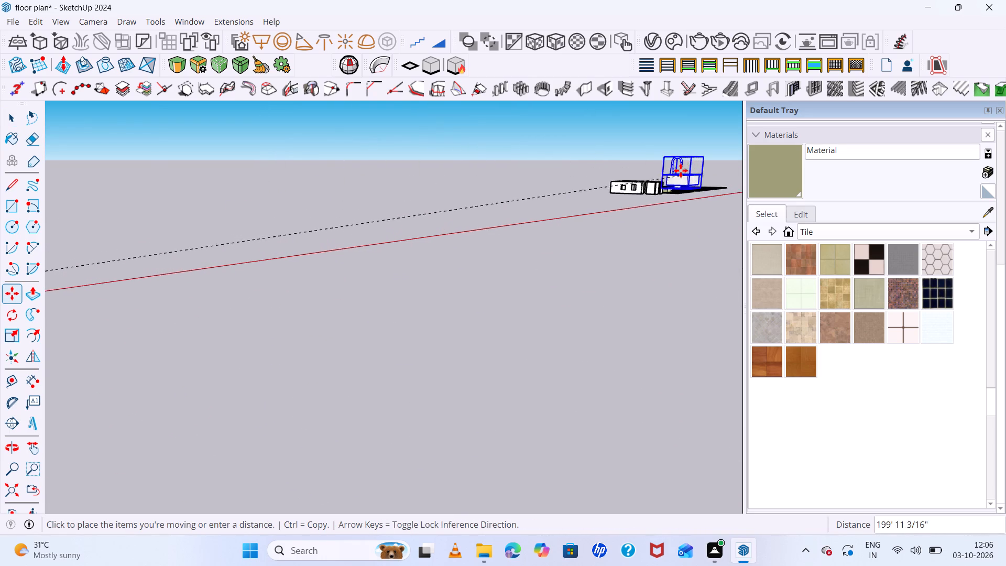
{"action": "middle_click_drag", "start_coordinate": [676, 168], "coordinate": [577, 222]}
{"action": "scroll", "coordinate": [718, 193], "scroll_direction": "up", "scroll_amount": 8}
{"action": "scroll", "coordinate": [554, 161], "scroll_direction": "down", "scroll_amount": 20}
{"action": "scroll", "coordinate": [554, 161], "scroll_direction": "down", "scroll_amount": 2}
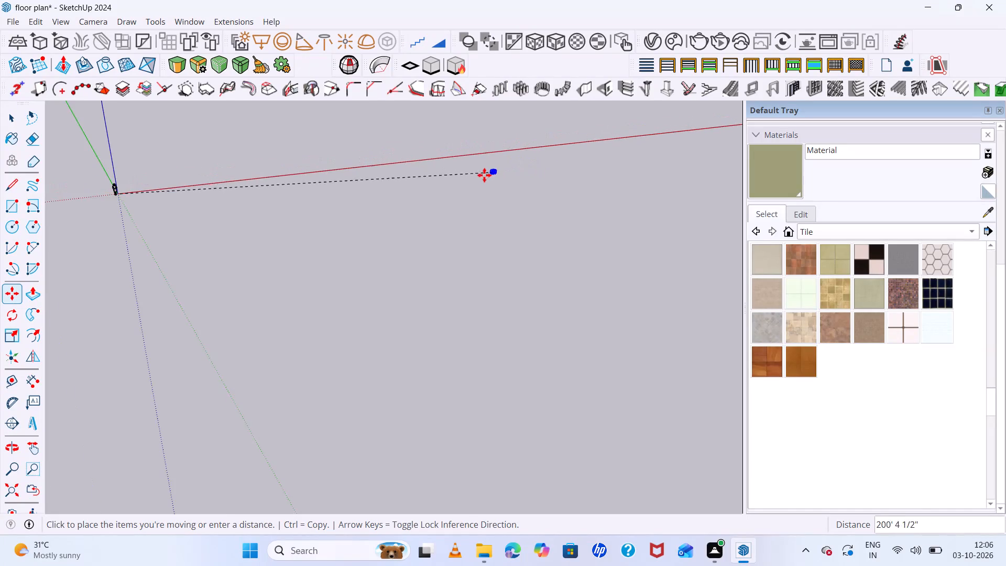
{"action": "scroll", "coordinate": [484, 175], "scroll_direction": "down", "scroll_amount": 7}
{"action": "scroll", "coordinate": [354, 216], "scroll_direction": "down", "scroll_amount": 7}
{"action": "scroll", "coordinate": [692, 119], "scroll_direction": "up", "scroll_amount": 15}
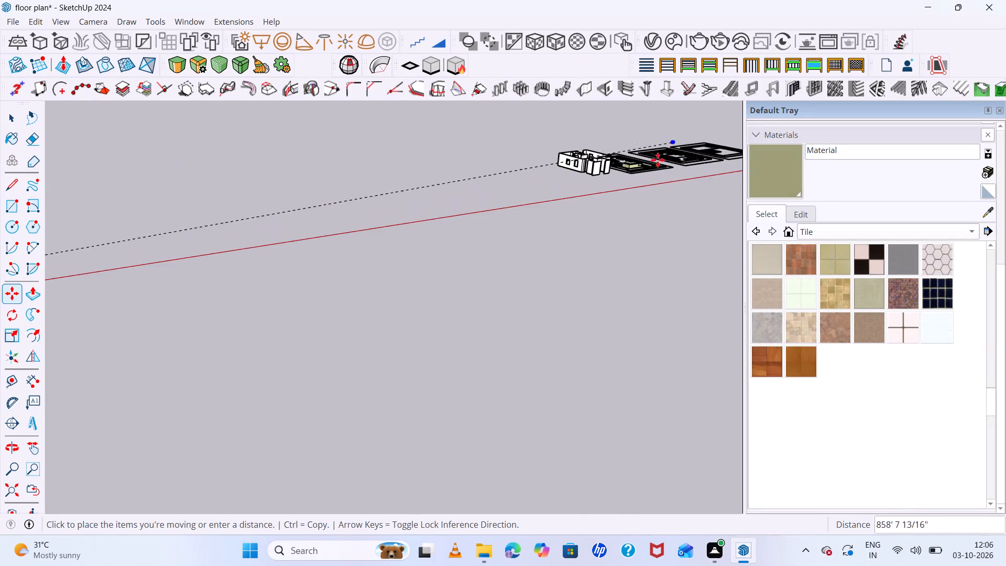
{"action": "scroll", "coordinate": [658, 160], "scroll_direction": "up", "scroll_amount": 17}
{"action": "middle_click_drag", "start_coordinate": [597, 199], "coordinate": [574, 288]}
{"action": "scroll", "coordinate": [712, 197], "scroll_direction": "up", "scroll_amount": 8}
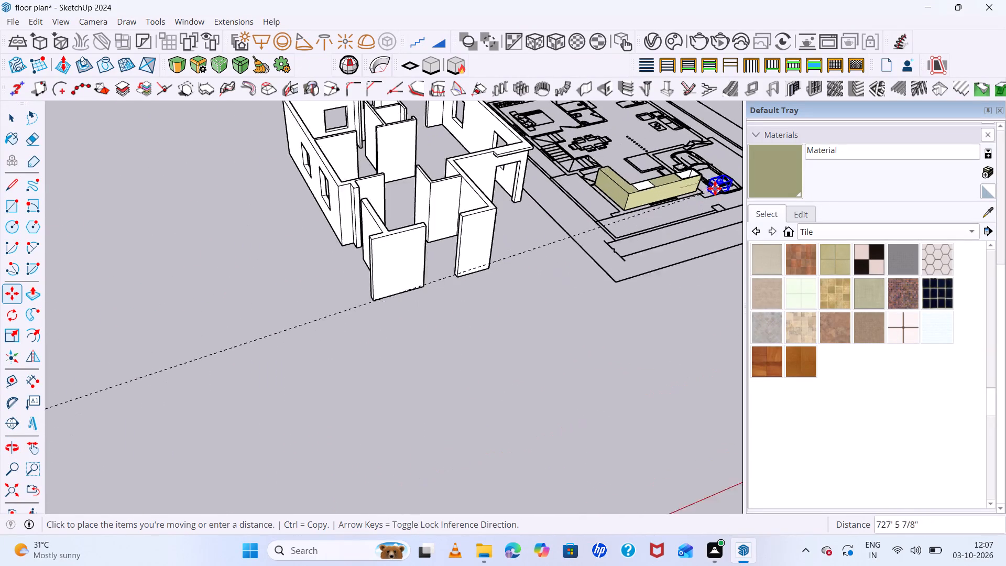
{"action": "scroll", "coordinate": [688, 191], "scroll_direction": "up", "scroll_amount": 20}
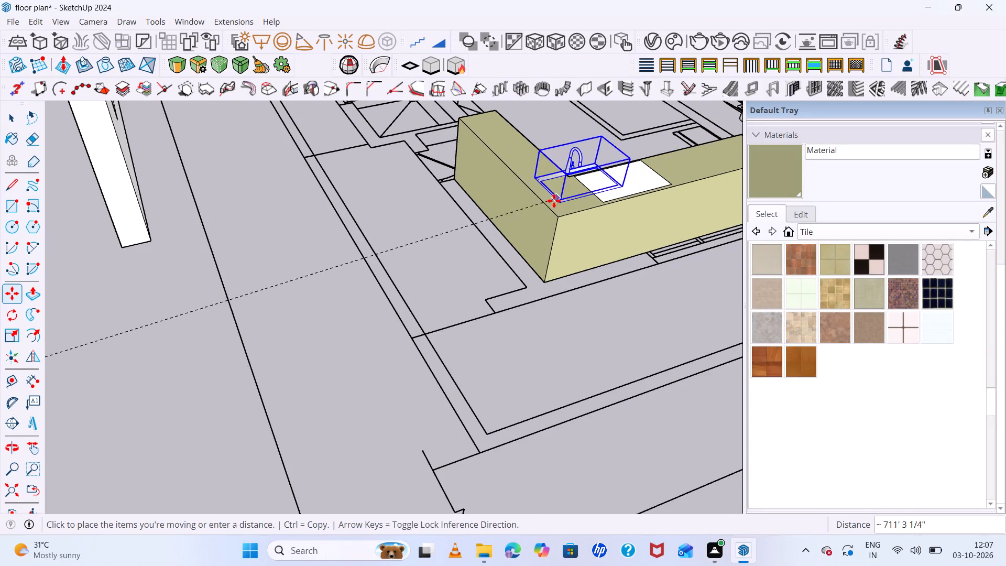
{"action": "left_click", "coordinate": [559, 137]}
Delete the stainless rounded-corner sink beside the counter's end opening.
{"action": "scroll", "coordinate": [452, 191], "scroll_direction": "down", "scroll_amount": 14}
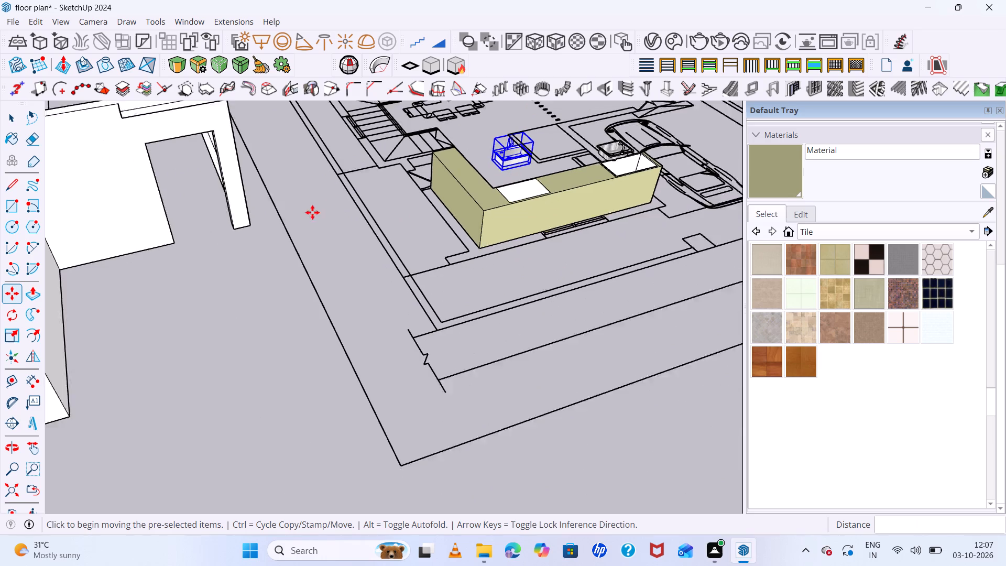
{"action": "scroll", "coordinate": [643, 156], "scroll_direction": "up", "scroll_amount": 20}
{"action": "scroll", "coordinate": [643, 156], "scroll_direction": "up", "scroll_amount": 6}
{"action": "key", "text": "space"}
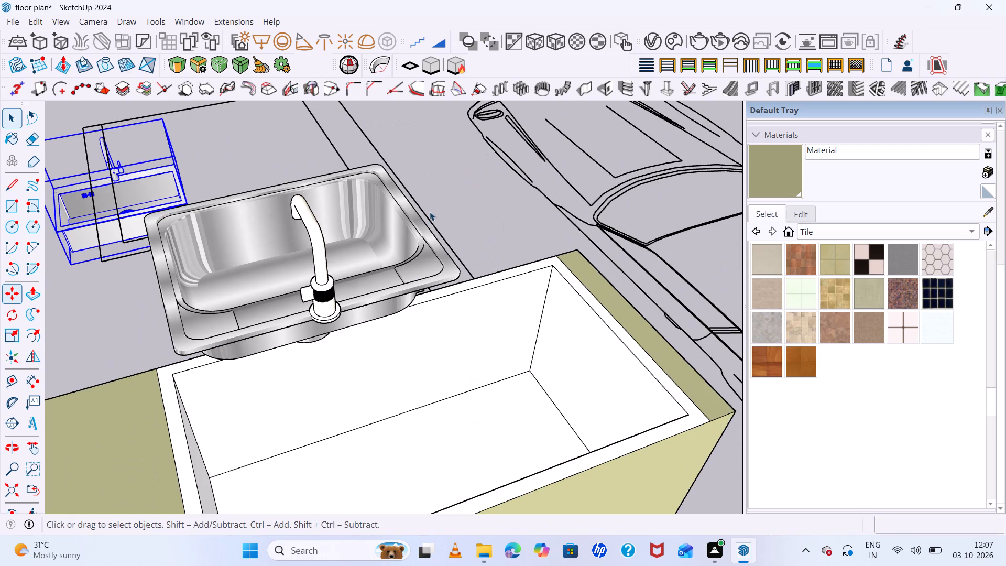
{"action": "left_click", "coordinate": [428, 220]}
{"action": "left_click", "coordinate": [407, 239]}
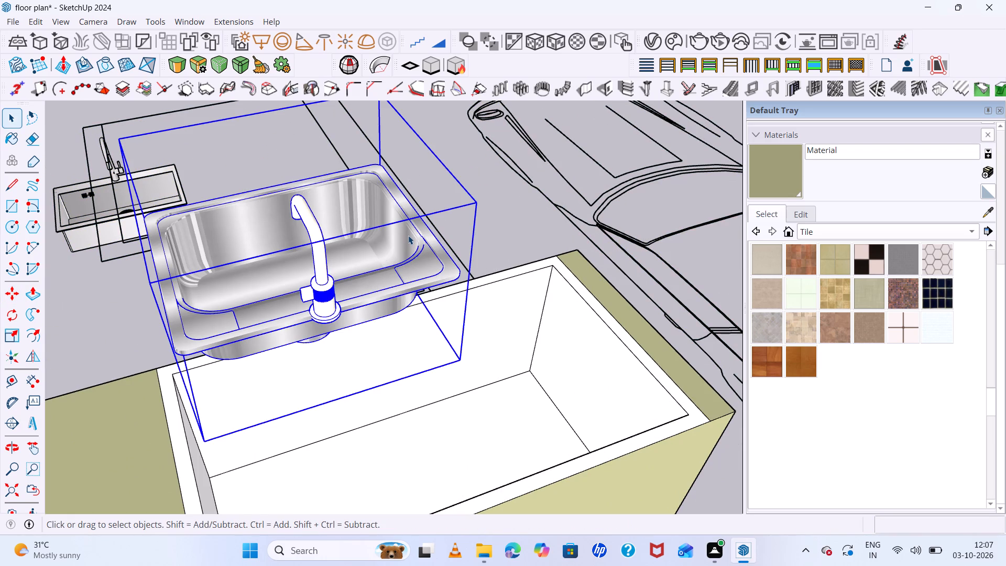
{"action": "key", "text": "Delete"}
Rotate the rectangular sink with the curved faucet about 184° around a point just beside it on the floor plan.
{"action": "scroll", "coordinate": [410, 234], "scroll_direction": "down", "scroll_amount": 11}
{"action": "middle_click_drag", "start_coordinate": [380, 288], "coordinate": [598, 343]}
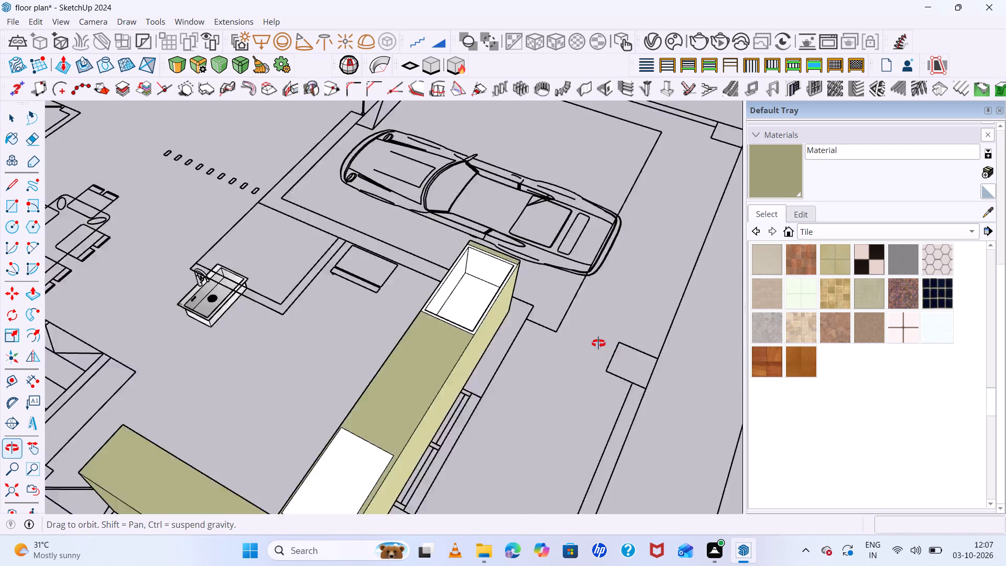
{"action": "middle_click_drag", "start_coordinate": [598, 343], "coordinate": [782, 375]}
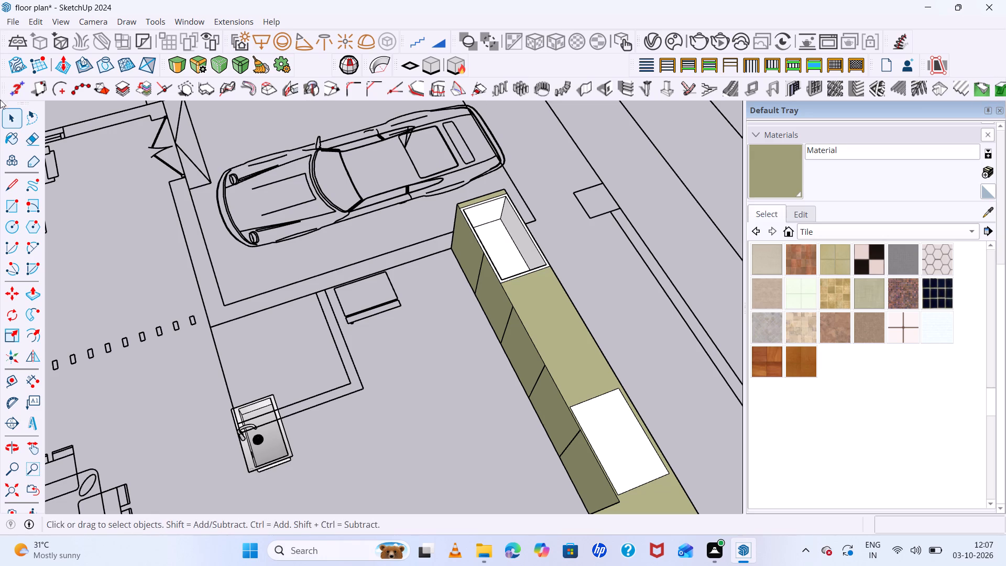
{"action": "left_click", "coordinate": [270, 453]}
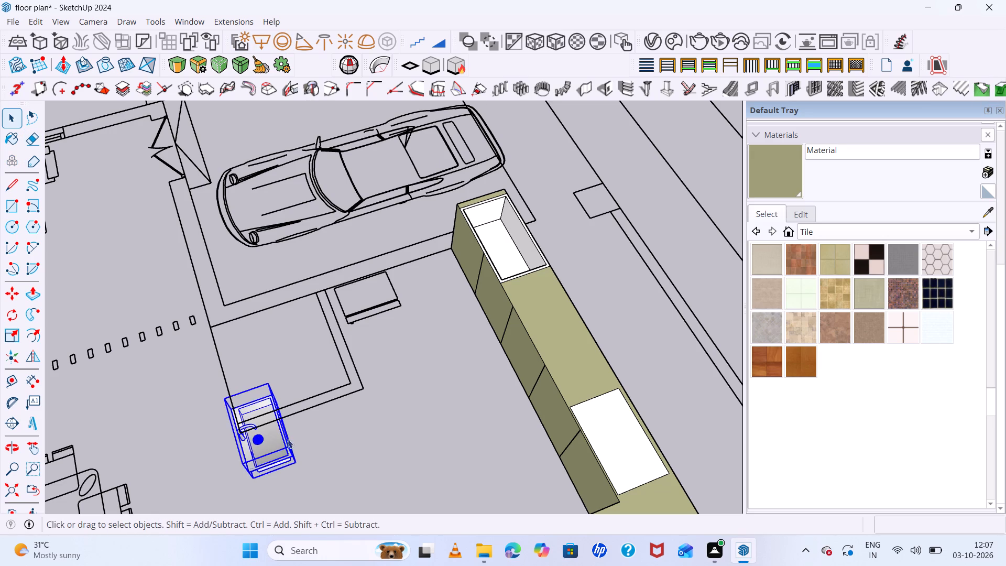
{"action": "key", "text": "q"}
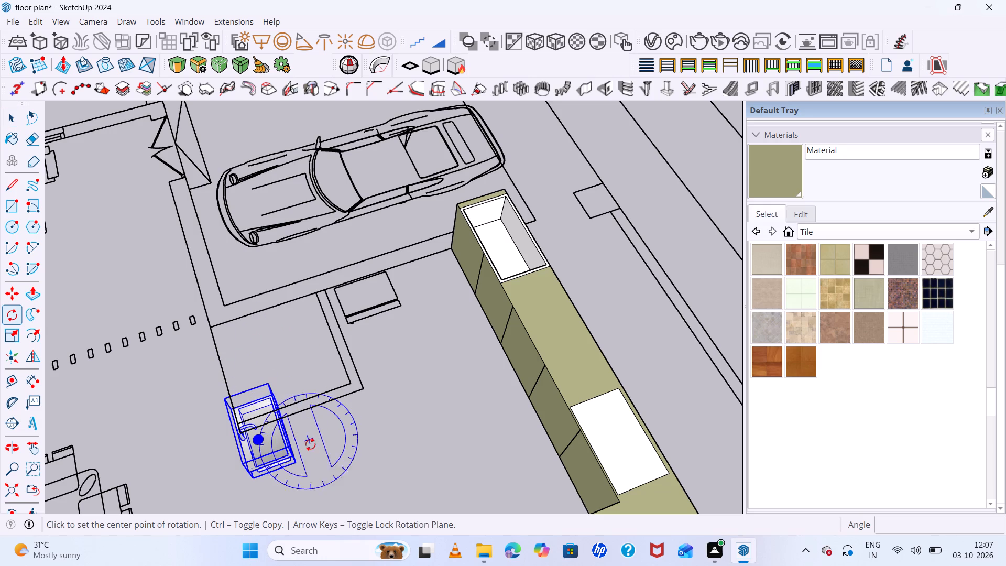
{"action": "left_click", "coordinate": [303, 453]}
{"action": "left_click", "coordinate": [468, 403]}
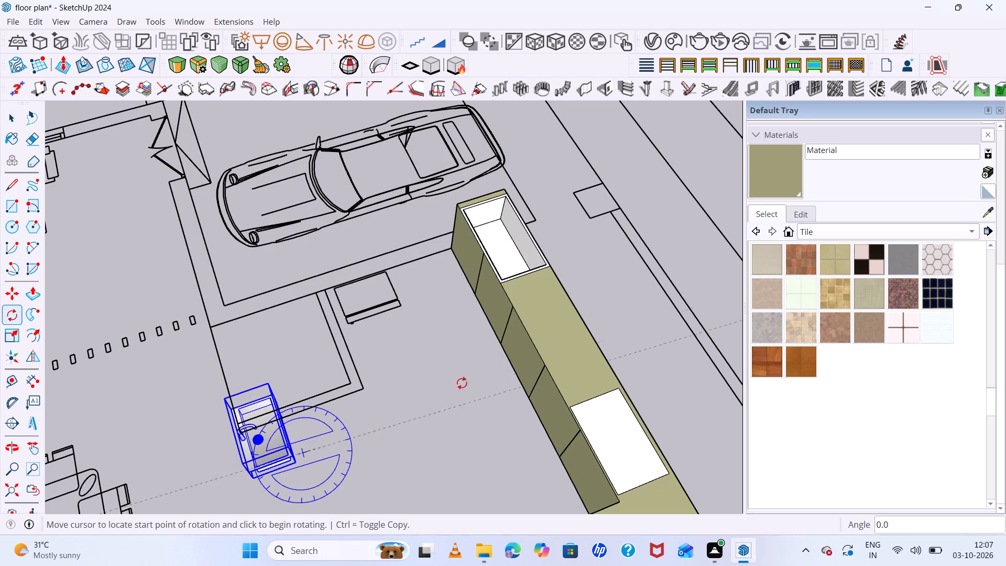
{"action": "scroll", "coordinate": [182, 385], "scroll_direction": "down", "scroll_amount": 1}
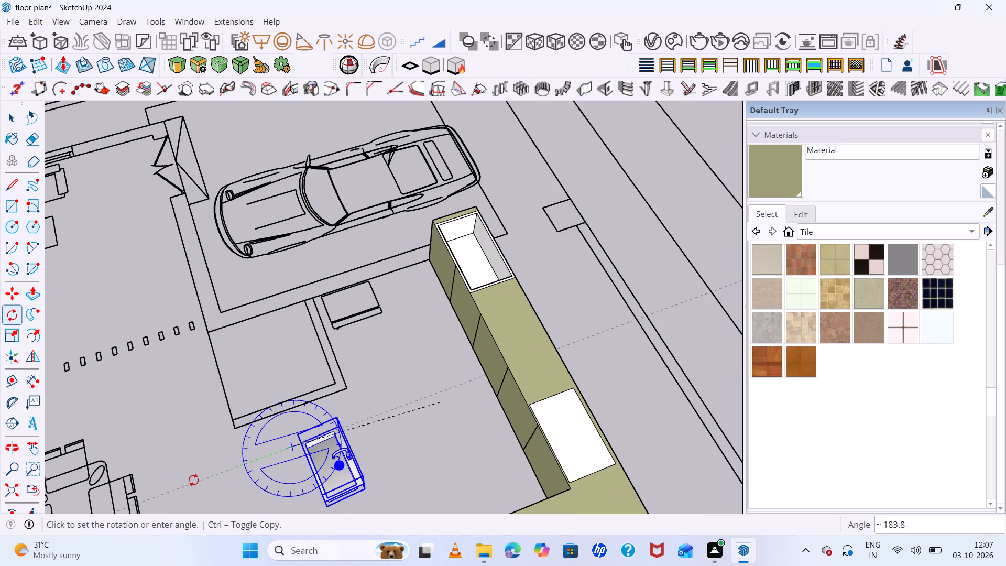
{"action": "left_click", "coordinate": [193, 480]}
{"action": "key", "text": "space"}
Move the rectangular sink about 12' 10" into the counter's end opening and shift it toward the opening's worktop side.
{"action": "key", "text": "m"}
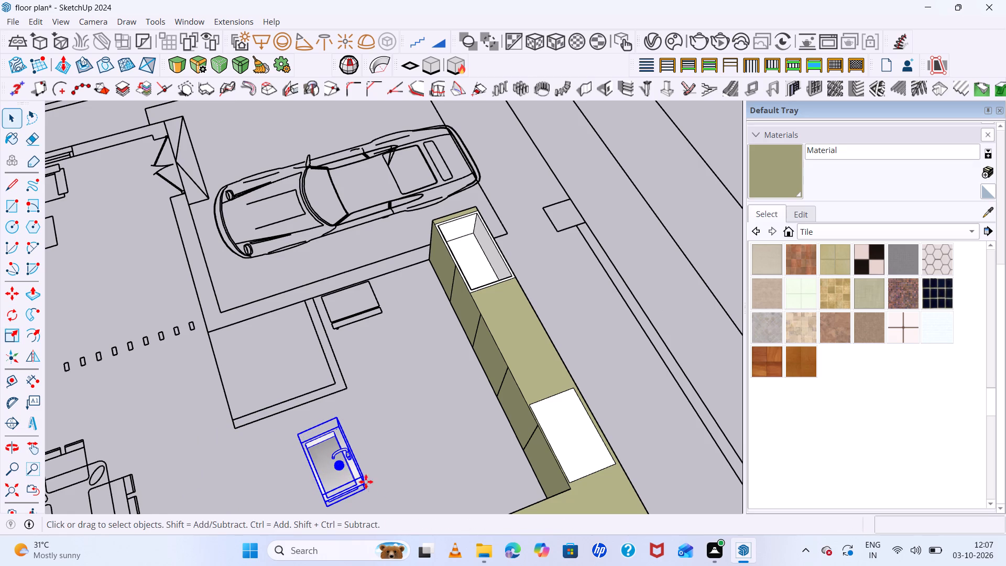
{"action": "left_click", "coordinate": [337, 436]}
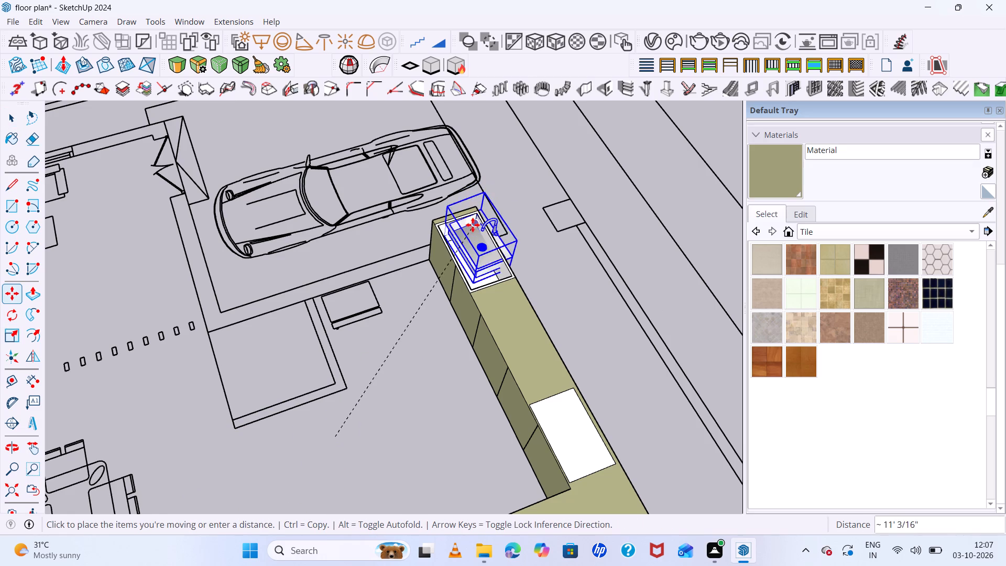
{"action": "left_click", "coordinate": [471, 227]}
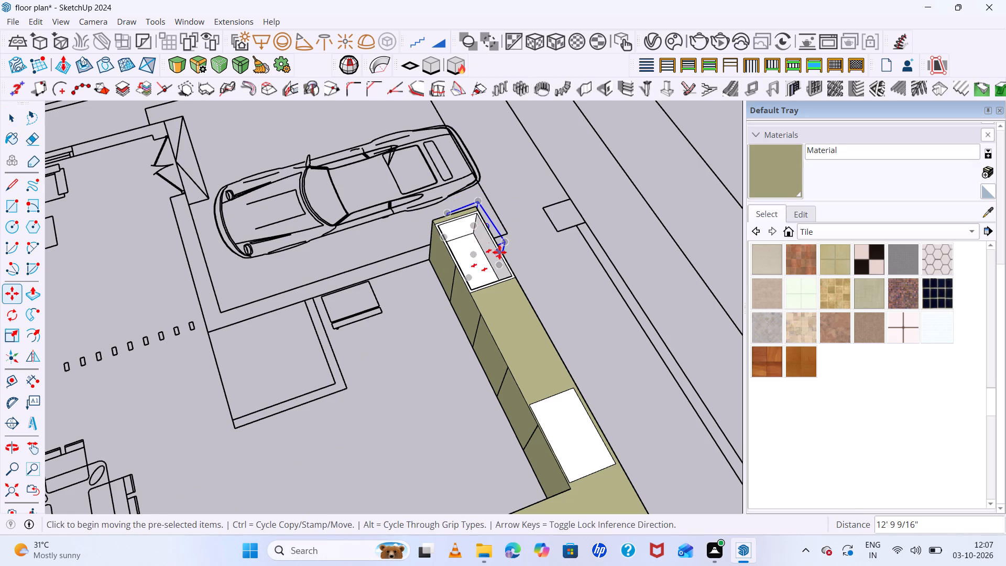
{"action": "middle_click_drag", "start_coordinate": [503, 245], "coordinate": [390, 198]}
{"action": "left_click", "coordinate": [522, 291]}
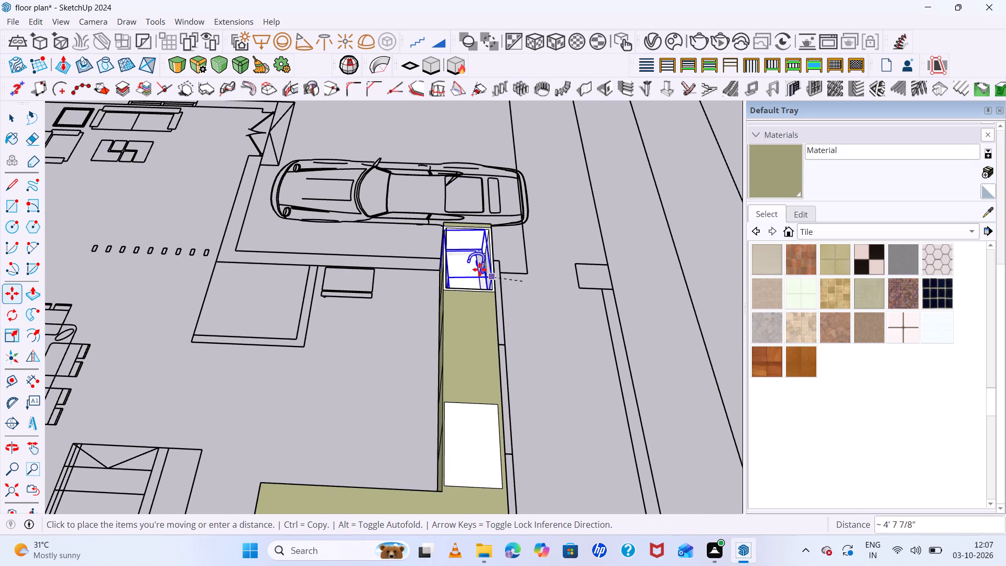
{"action": "left_click", "coordinate": [492, 288]}
{"action": "middle_click_drag", "start_coordinate": [475, 317], "coordinate": [710, 382]}
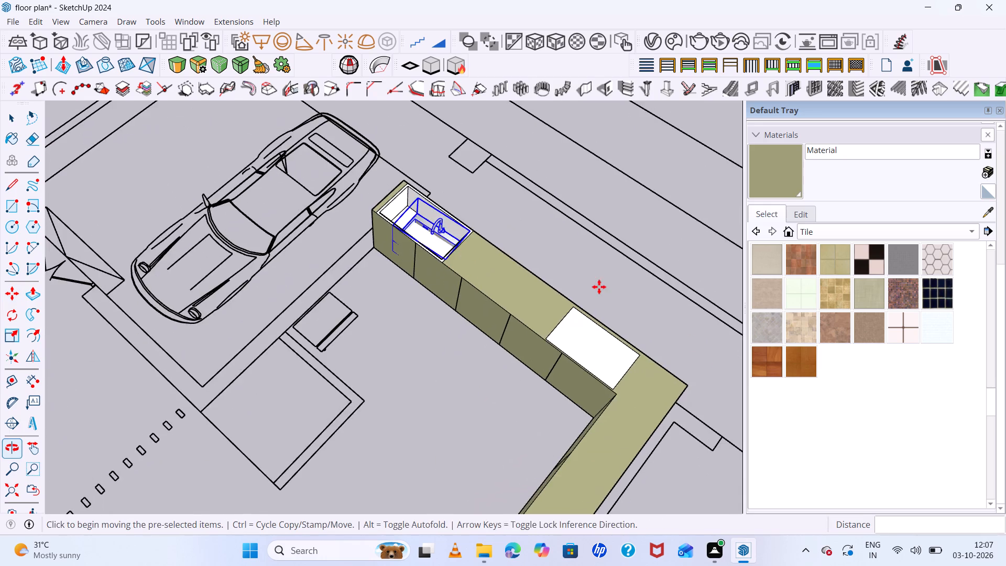
{"action": "scroll", "coordinate": [370, 225], "scroll_direction": "up", "scroll_amount": 13}
{"action": "left_click", "coordinate": [497, 194]}
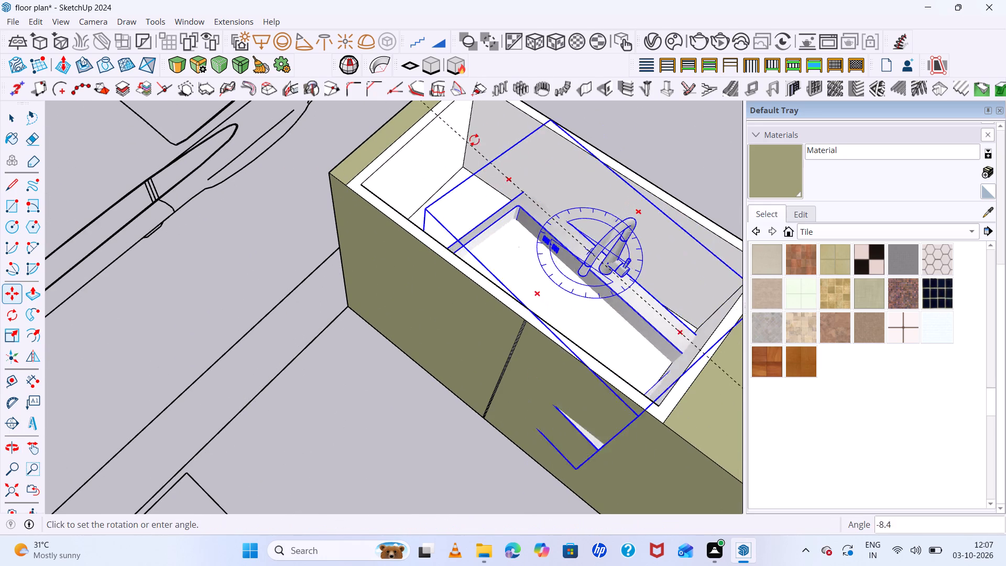
{"action": "key", "text": "space"}
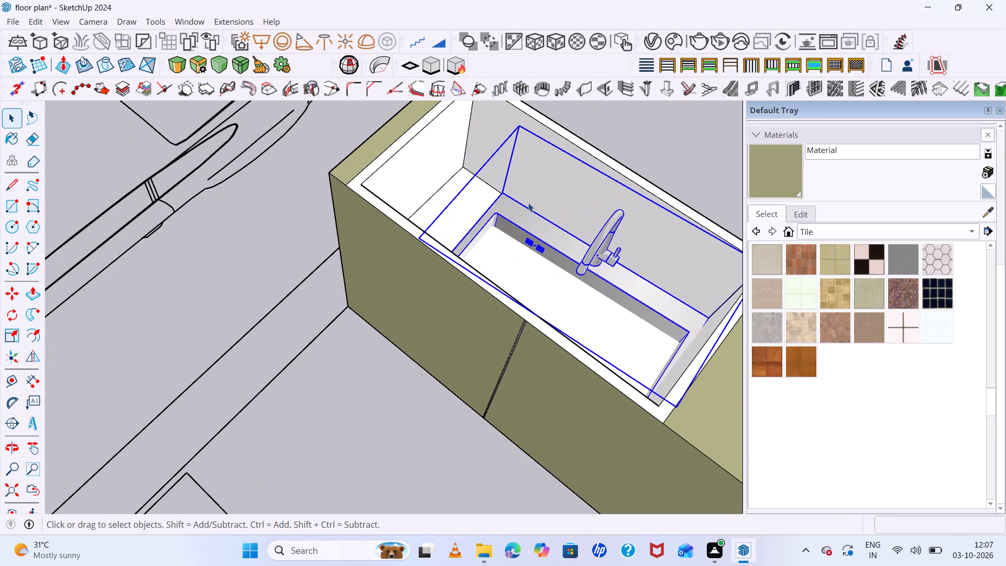
Move the sink about 2' 6" out in front of the counter, and bring its rim's back corner about 2' 11" onto the opening's back corner.
{"action": "scroll", "coordinate": [466, 215], "scroll_direction": "down", "scroll_amount": 5}
{"action": "scroll", "coordinate": [585, 261], "scroll_direction": "up", "scroll_amount": 5}
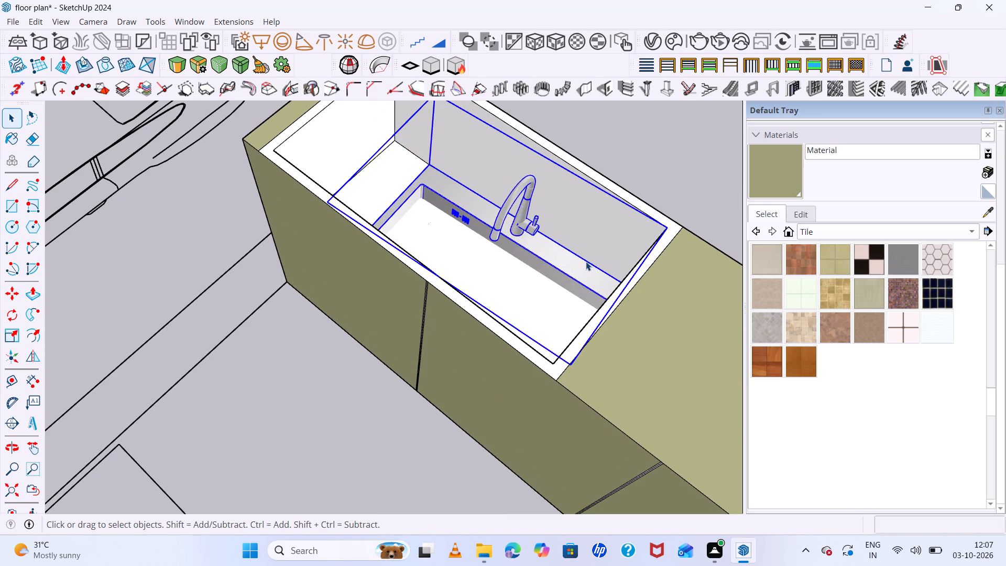
{"action": "key", "text": "m"}
{"action": "left_click", "coordinate": [618, 280]}
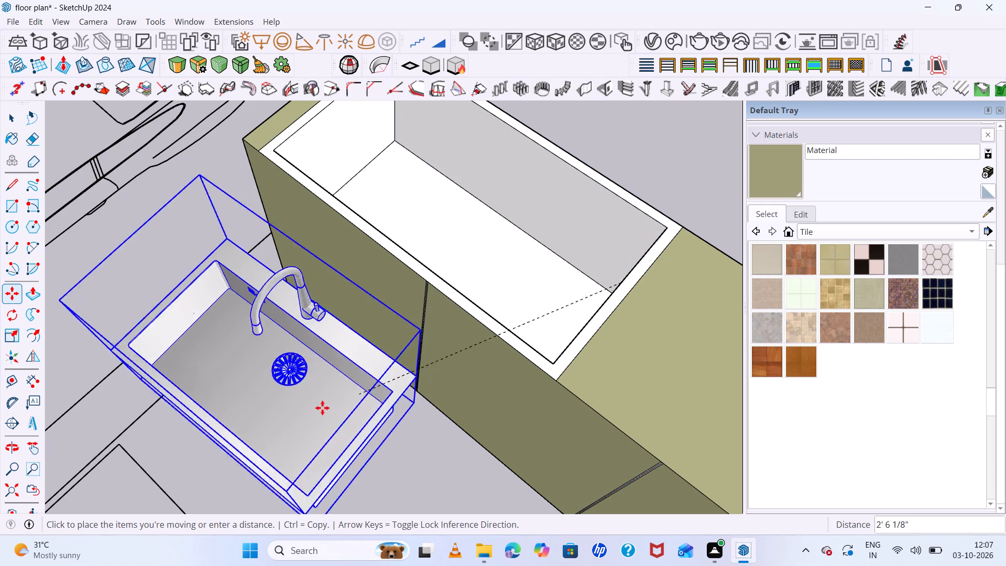
{"action": "left_click", "coordinate": [346, 388]}
{"action": "middle_click_drag", "start_coordinate": [410, 424], "coordinate": [600, 96]}
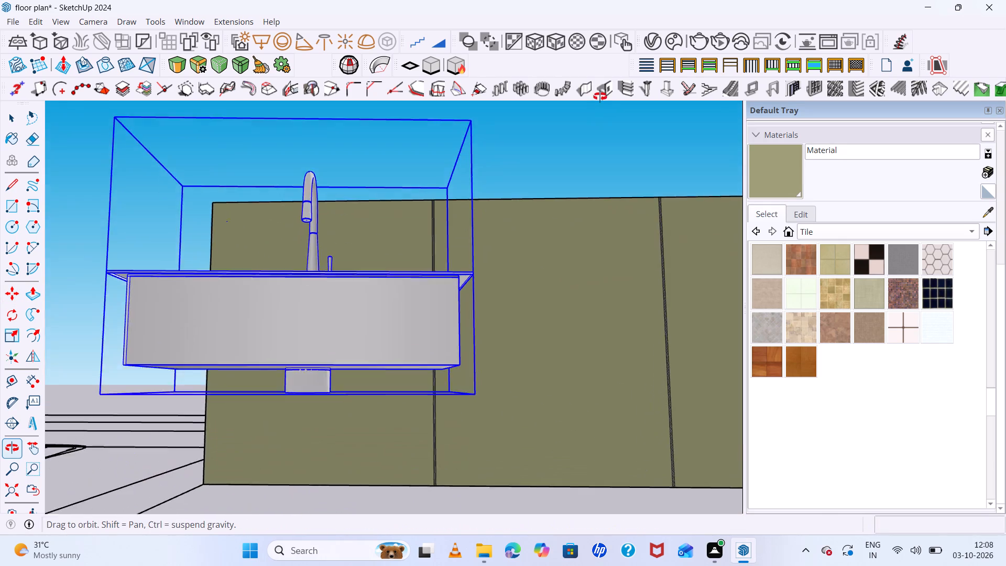
{"action": "middle_click_drag", "start_coordinate": [600, 96], "coordinate": [586, 257]}
{"action": "left_click", "coordinate": [436, 332]}
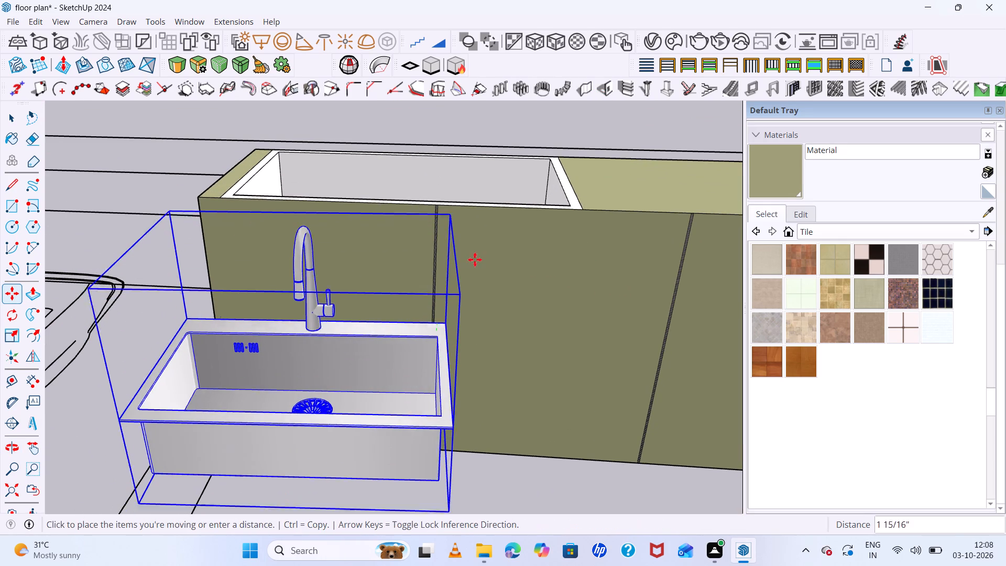
{"action": "left_click", "coordinate": [541, 155]}
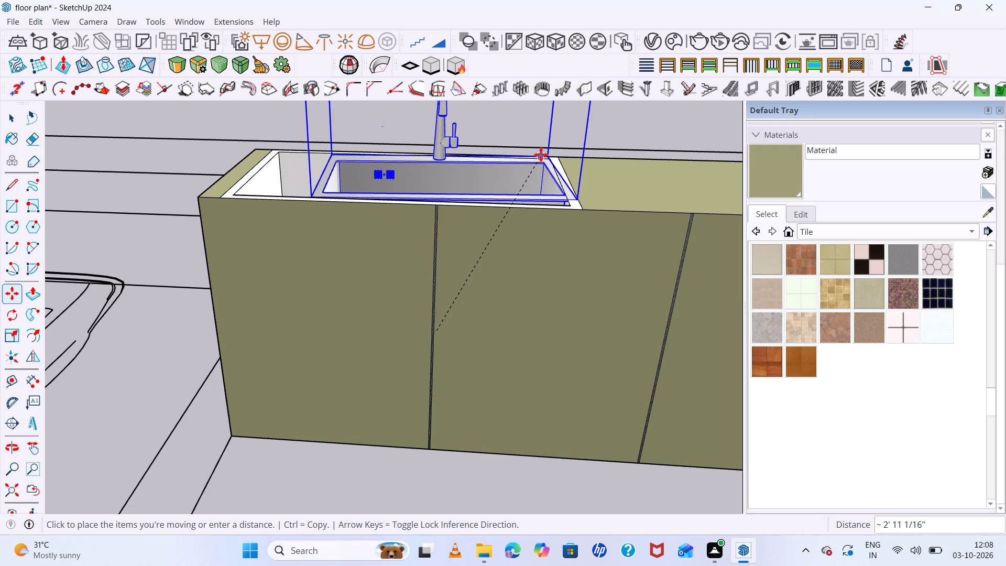
Rotate the sink about 5.3° around its front rim corner beside the olive worktop to align it with the counter.
{"action": "middle_click_drag", "start_coordinate": [585, 210], "coordinate": [536, 336]}
{"action": "scroll", "coordinate": [554, 288], "scroll_direction": "down", "scroll_amount": 3}
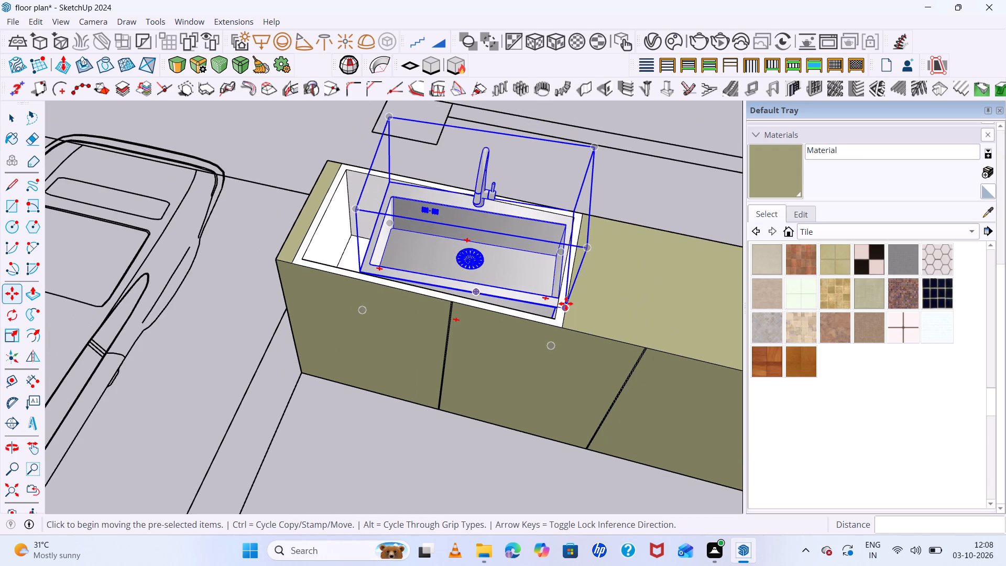
{"action": "key", "text": "q"}
{"action": "left_click", "coordinate": [567, 302]}
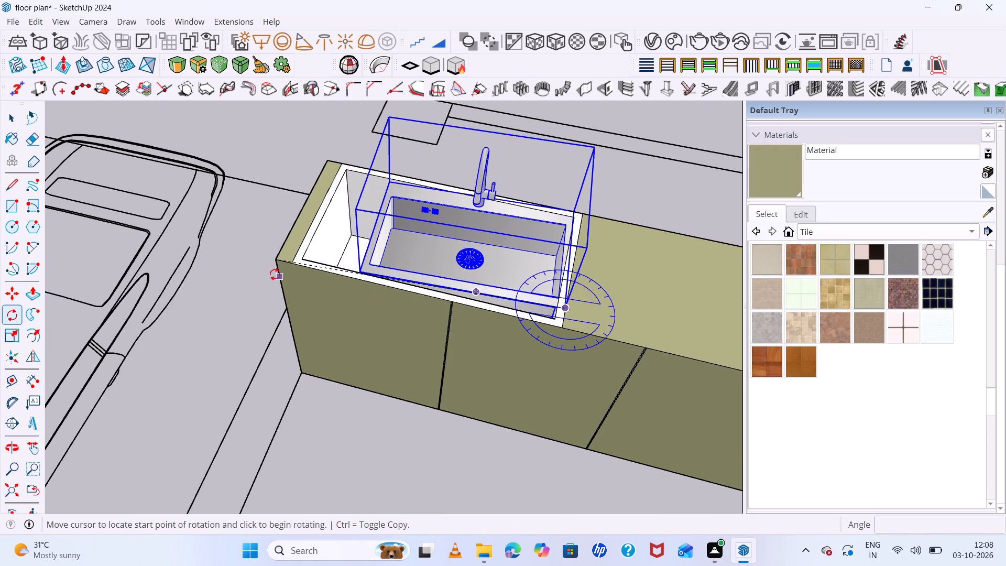
{"action": "left_click", "coordinate": [238, 257]}
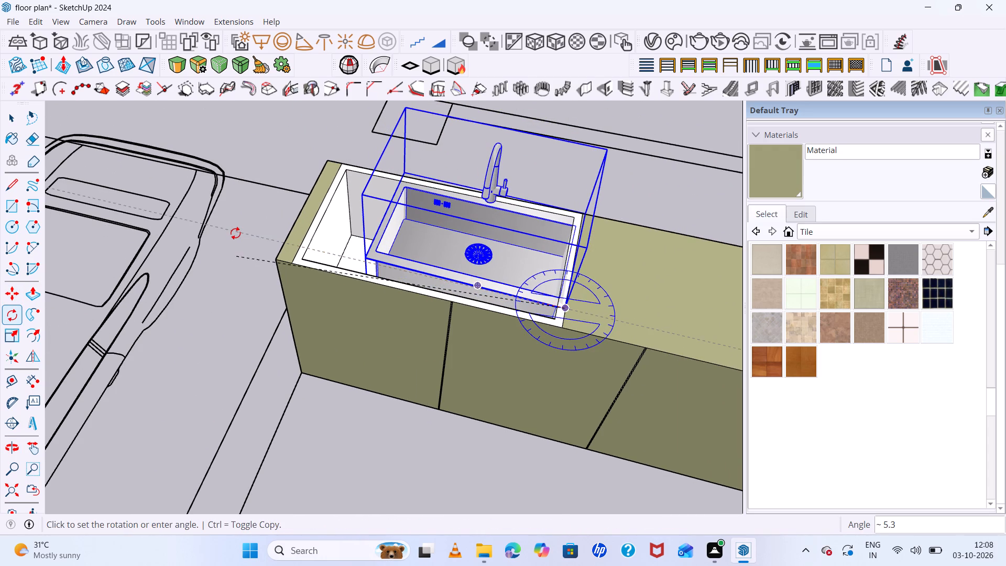
{"action": "left_click", "coordinate": [235, 233]}
Scale the sink lengthwise by a factor of about 1.34 toward the counter's end so it spans the opening.
{"action": "key", "text": "m"}
{"action": "scroll", "coordinate": [347, 223], "scroll_direction": "up", "scroll_amount": 4}
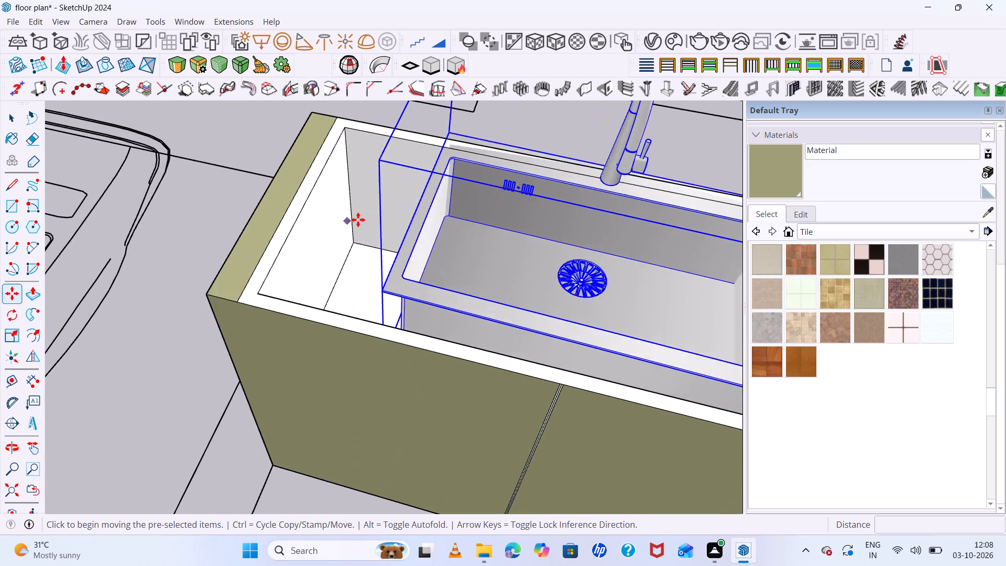
{"action": "scroll", "coordinate": [358, 220], "scroll_direction": "up", "scroll_amount": 6}
{"action": "scroll", "coordinate": [417, 256], "scroll_direction": "down", "scroll_amount": 7}
{"action": "scroll", "coordinate": [462, 277], "scroll_direction": "down", "scroll_amount": 7}
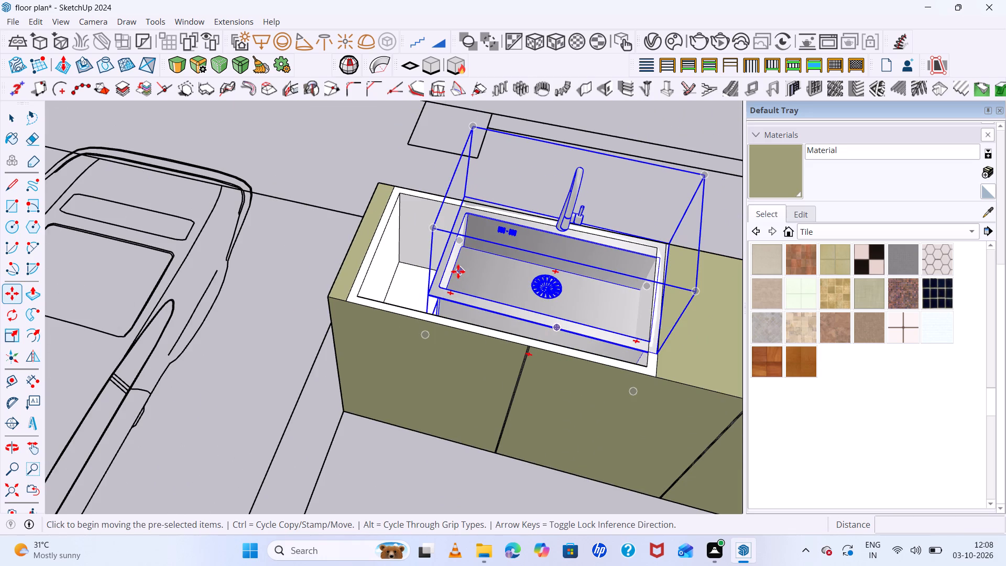
{"action": "key", "text": "s"}
{"action": "left_click", "coordinate": [444, 236]}
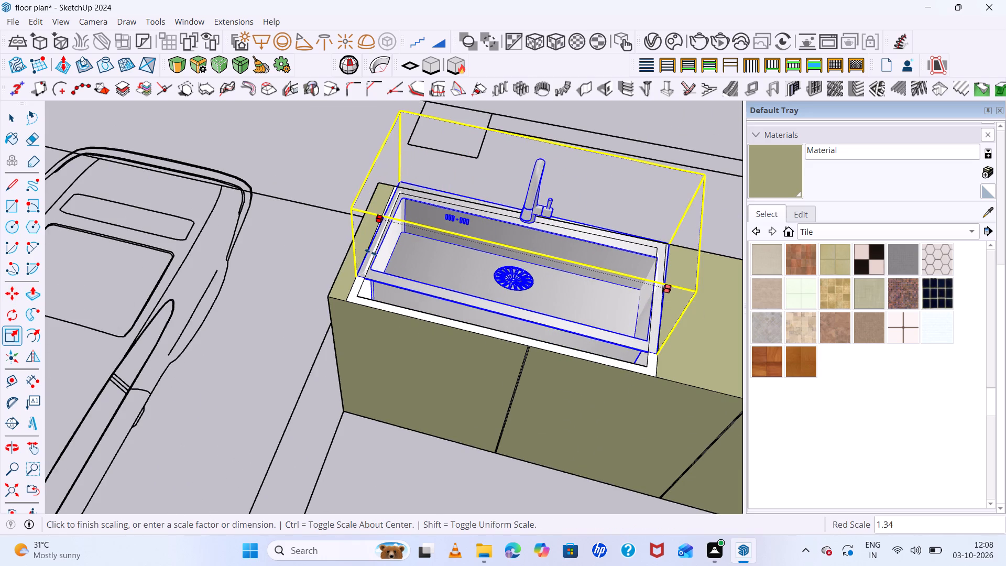
{"action": "left_click", "coordinate": [370, 252]}
{"action": "middle_click_drag", "start_coordinate": [771, 323], "coordinate": [561, 304]}
{"action": "key", "text": "space"}
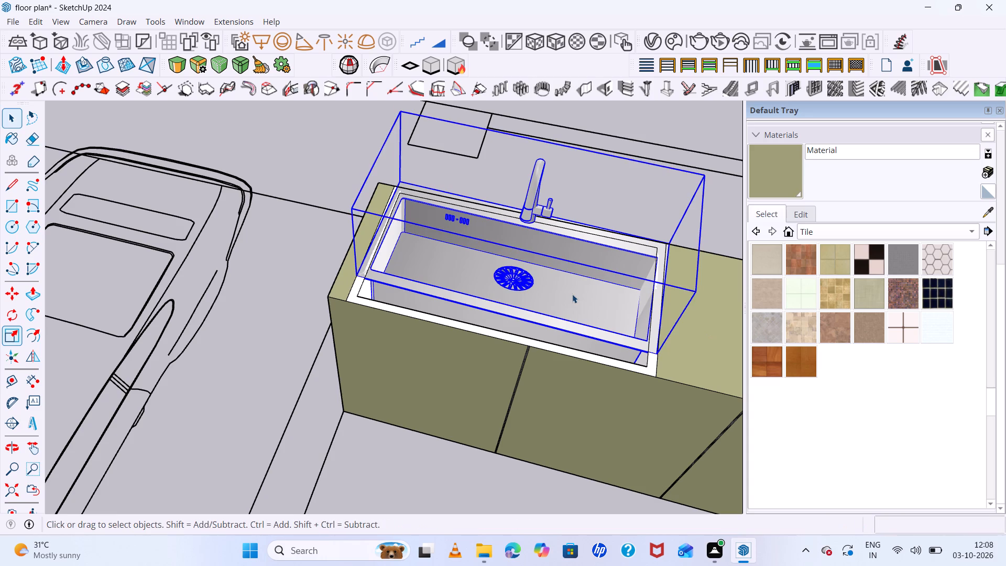
Move the sink about 2 1/2" toward the counter's front, bringing its back rim corner in from the counter's back edge.
{"action": "middle_click_drag", "start_coordinate": [572, 294], "coordinate": [172, 131]}
{"action": "scroll", "coordinate": [410, 317], "scroll_direction": "up", "scroll_amount": 6}
{"action": "middle_click_drag", "start_coordinate": [548, 334], "coordinate": [429, 334]}
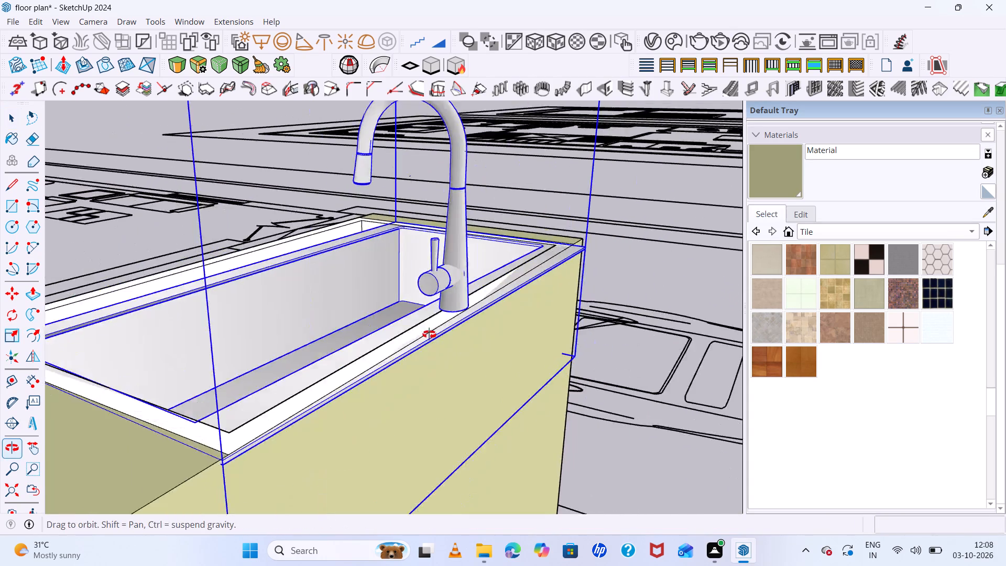
{"action": "middle_click_drag", "start_coordinate": [429, 334], "coordinate": [318, 320]}
{"action": "scroll", "coordinate": [557, 232], "scroll_direction": "up", "scroll_amount": 5}
{"action": "middle_click_drag", "start_coordinate": [513, 261], "coordinate": [513, 268]}
{"action": "scroll", "coordinate": [513, 268], "scroll_direction": "up", "scroll_amount": 2}
{"action": "scroll", "coordinate": [520, 254], "scroll_direction": "down", "scroll_amount": 18}
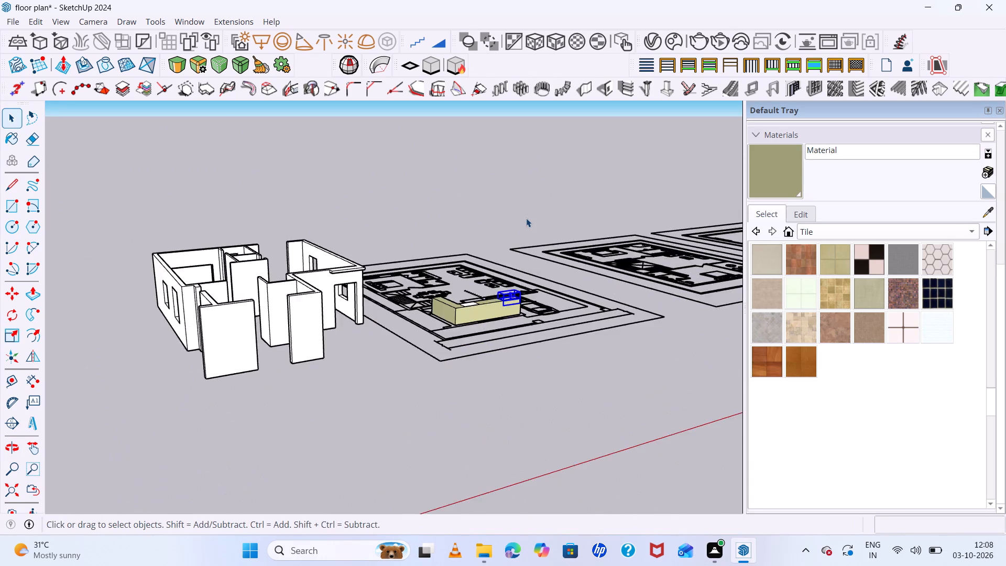
{"action": "scroll", "coordinate": [526, 218], "scroll_direction": "down", "scroll_amount": 5}
{"action": "middle_click_drag", "start_coordinate": [538, 254], "coordinate": [526, 288]}
{"action": "scroll", "coordinate": [527, 284], "scroll_direction": "up", "scroll_amount": 20}
{"action": "scroll", "coordinate": [527, 284], "scroll_direction": "up", "scroll_amount": 2}
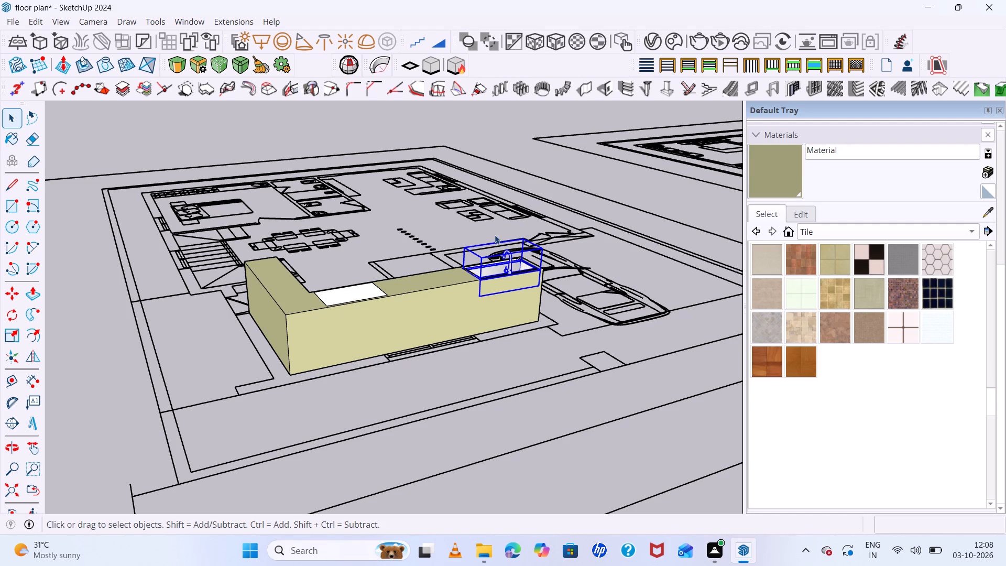
{"action": "middle_click_drag", "start_coordinate": [538, 281], "coordinate": [534, 298]}
{"action": "scroll", "coordinate": [520, 265], "scroll_direction": "up", "scroll_amount": 13}
{"action": "middle_click_drag", "start_coordinate": [583, 307], "coordinate": [582, 364]}
{"action": "scroll", "coordinate": [613, 313], "scroll_direction": "up", "scroll_amount": 12}
{"action": "middle_click_drag", "start_coordinate": [644, 326], "coordinate": [638, 361]}
{"action": "scroll", "coordinate": [642, 339], "scroll_direction": "up", "scroll_amount": 1}
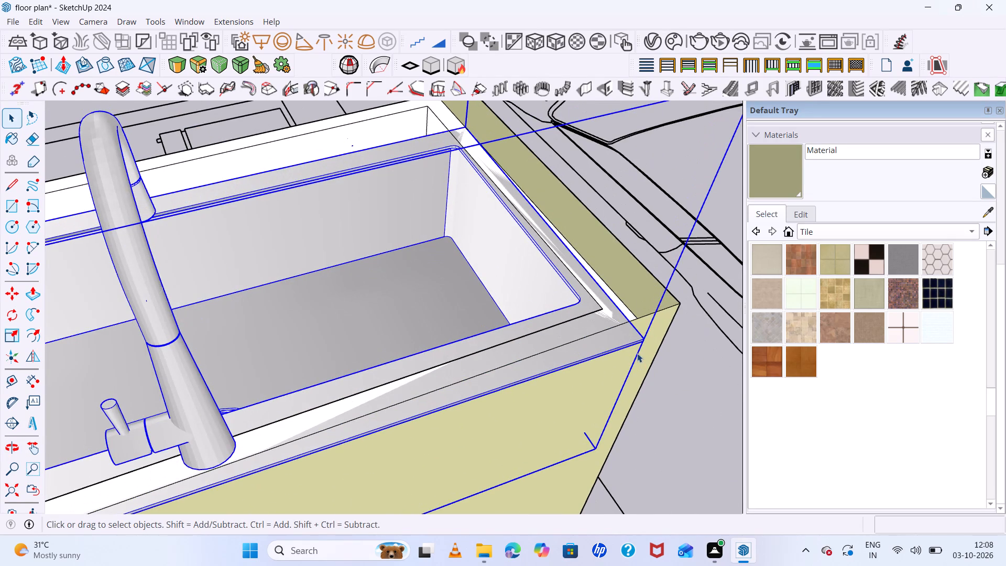
{"action": "key", "text": "m"}
{"action": "left_click", "coordinate": [643, 345]}
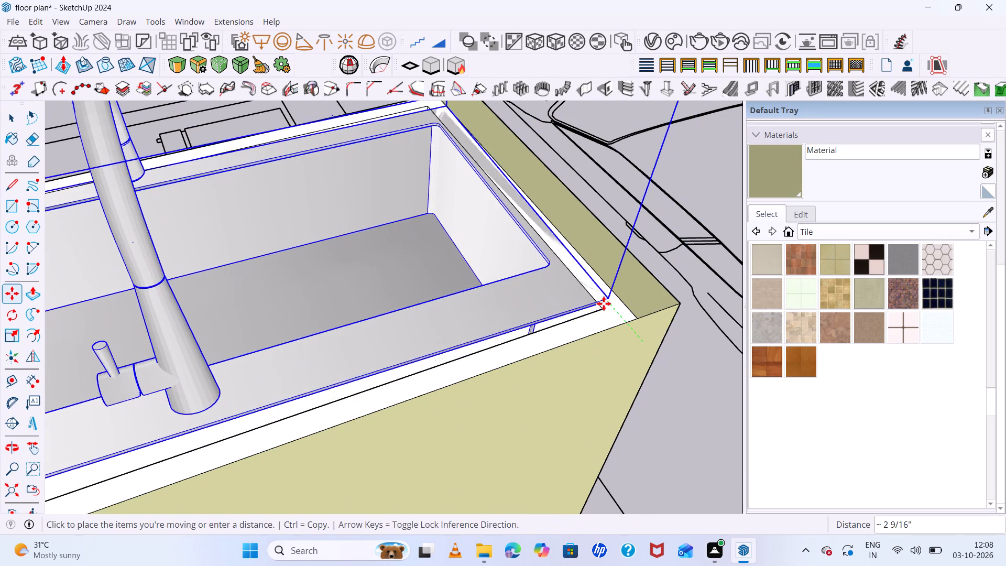
{"action": "left_click", "coordinate": [603, 308]}
Rotate the sink about 2.1° around its front rim corner beside the olive worktop.
{"action": "scroll", "coordinate": [564, 283], "scroll_direction": "down", "scroll_amount": 12}
{"action": "middle_click_drag", "start_coordinate": [551, 350], "coordinate": [645, 371]}
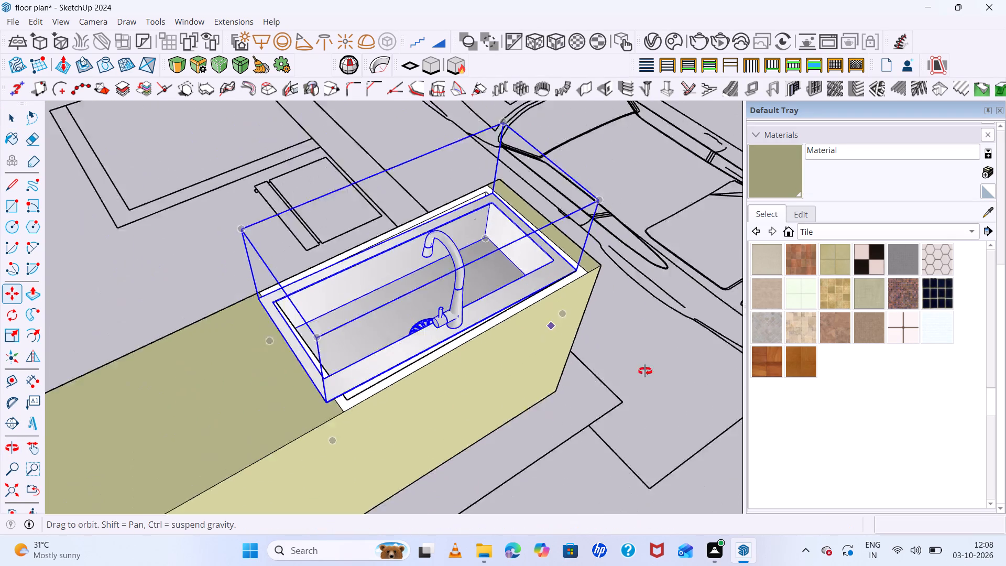
{"action": "middle_click_drag", "start_coordinate": [645, 371], "coordinate": [915, 335]}
{"action": "scroll", "coordinate": [513, 398], "scroll_direction": "up", "scroll_amount": 6}
{"action": "middle_click_drag", "start_coordinate": [493, 357], "coordinate": [795, 338]}
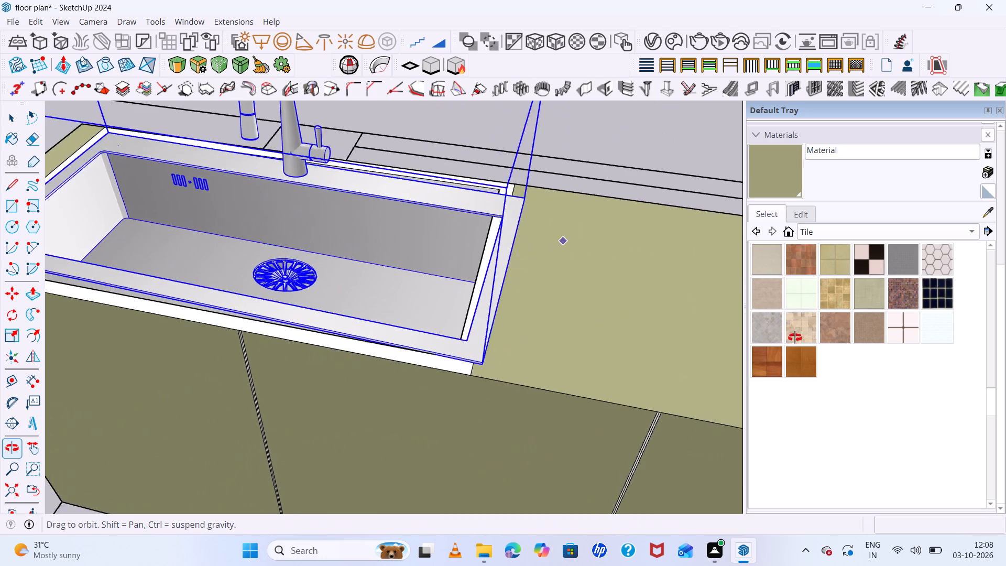
{"action": "middle_click_drag", "start_coordinate": [795, 338], "coordinate": [815, 365]}
{"action": "scroll", "coordinate": [439, 291], "scroll_direction": "down", "scroll_amount": 5}
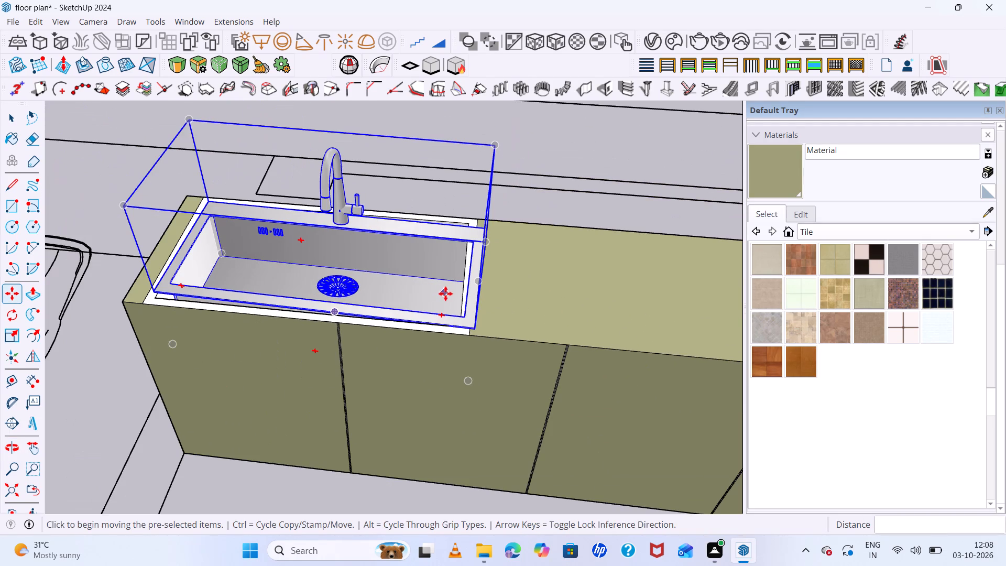
{"action": "key", "text": "q"}
{"action": "left_click", "coordinate": [477, 332]}
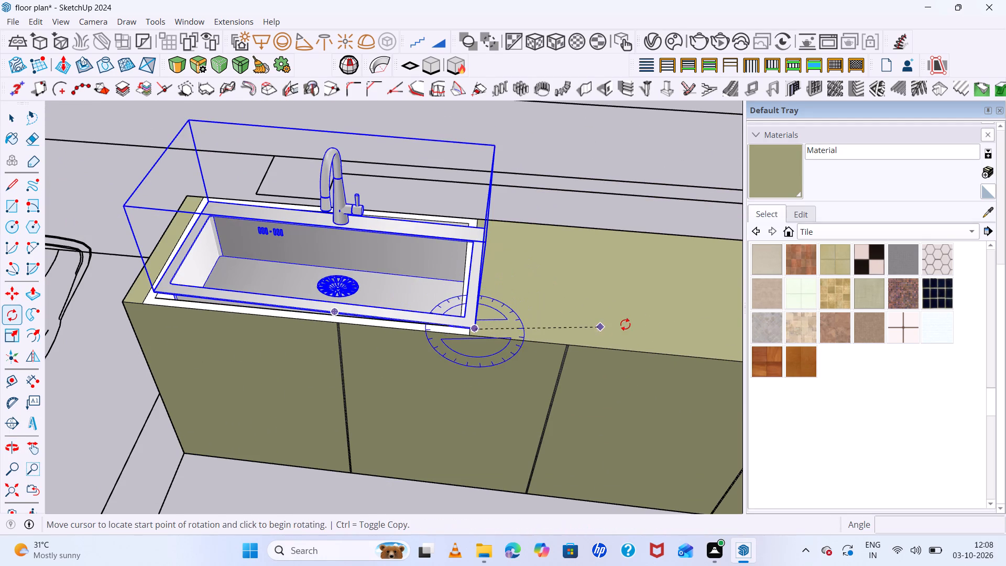
{"action": "double_click", "coordinate": [626, 324]}
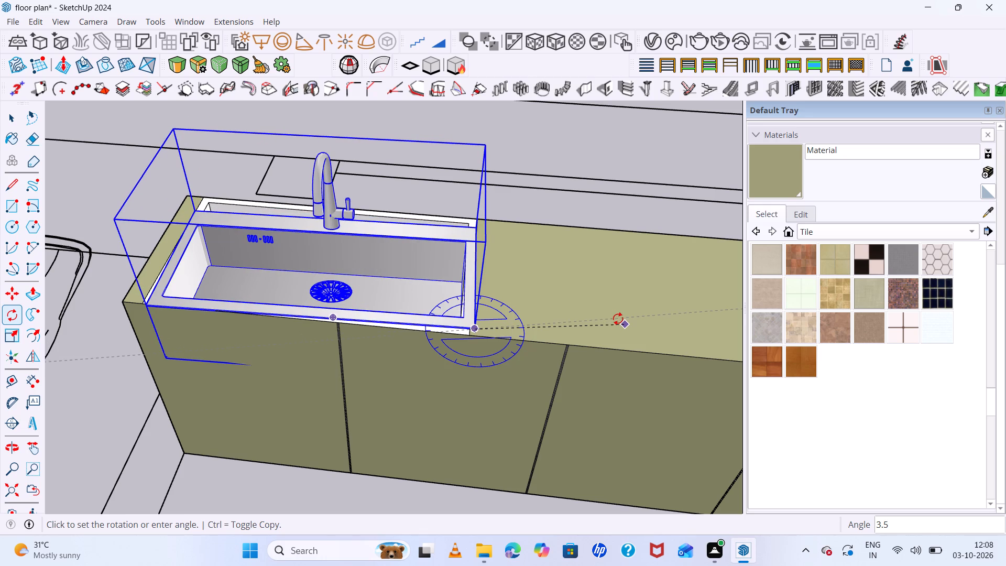
{"action": "double_click", "coordinate": [617, 321]}
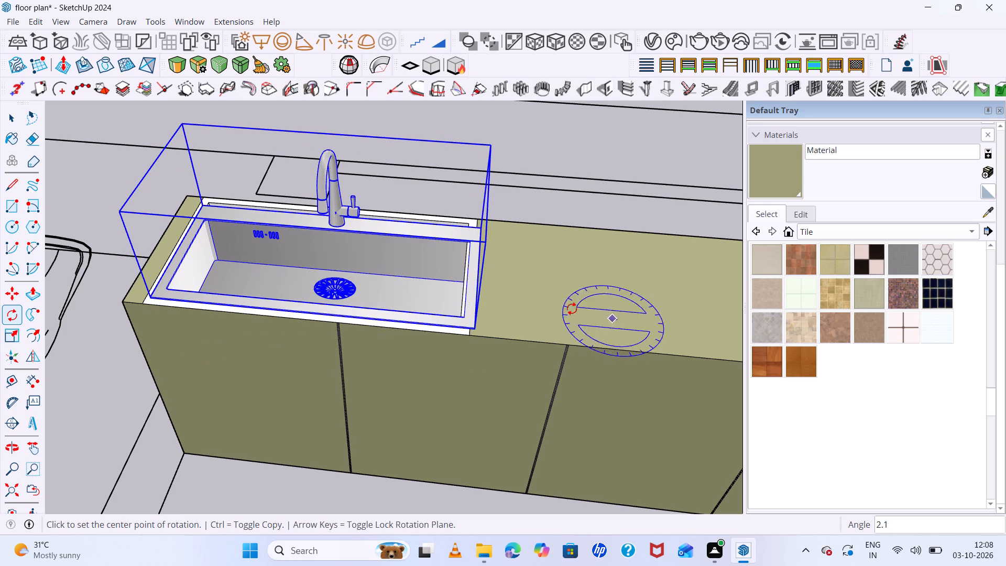
Scale the sink lengthwise by a factor of about 0.95, pulling in its end beside the olive worktop.
{"action": "key", "text": "c"}
{"action": "scroll", "coordinate": [477, 260], "scroll_direction": "up", "scroll_amount": 11}
{"action": "scroll", "coordinate": [504, 247], "scroll_direction": "down", "scroll_amount": 6}
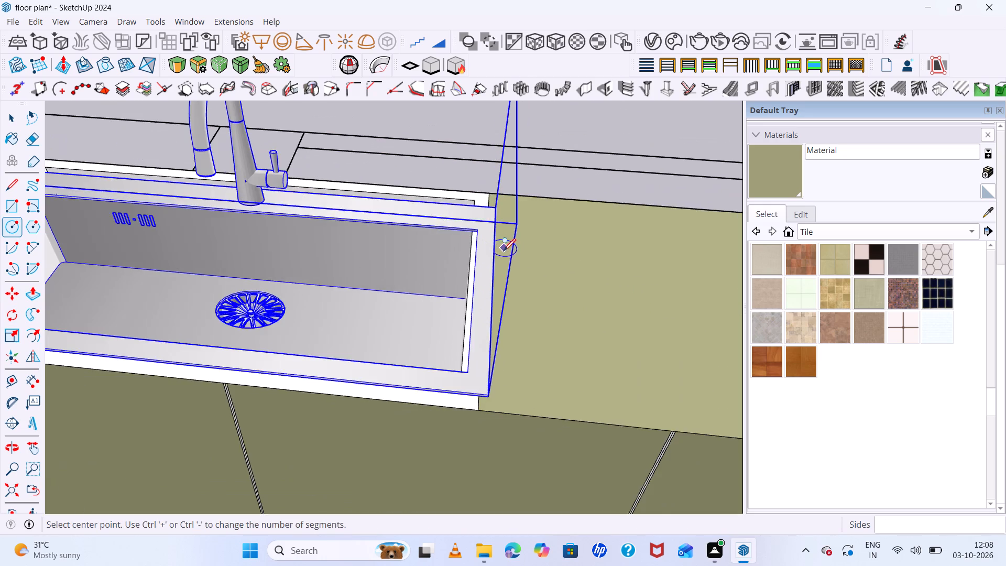
{"action": "middle_click_drag", "start_coordinate": [565, 278], "coordinate": [455, 274]}
{"action": "scroll", "coordinate": [359, 253], "scroll_direction": "down", "scroll_amount": 5}
{"action": "key", "text": "s"}
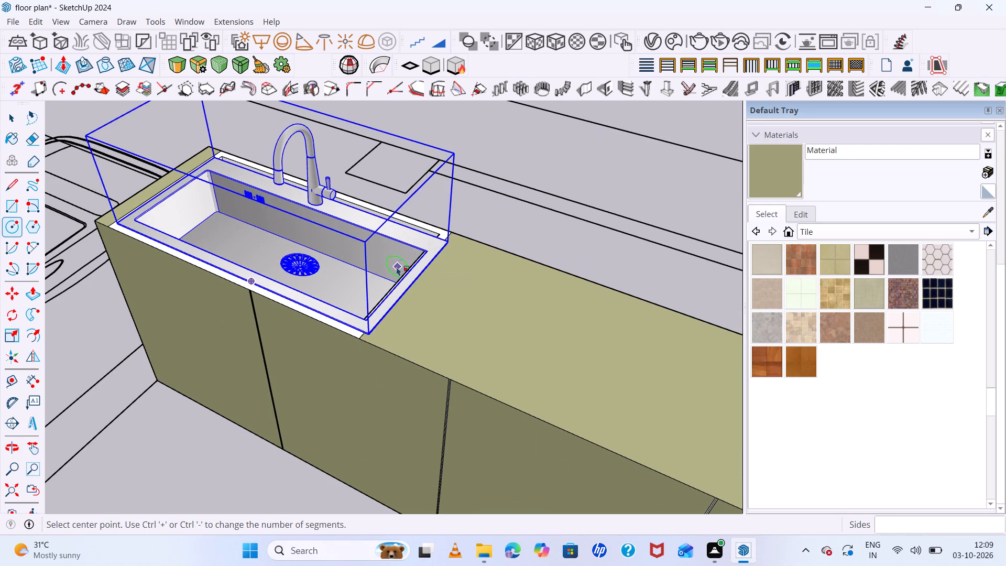
{"action": "left_click", "coordinate": [411, 277]}
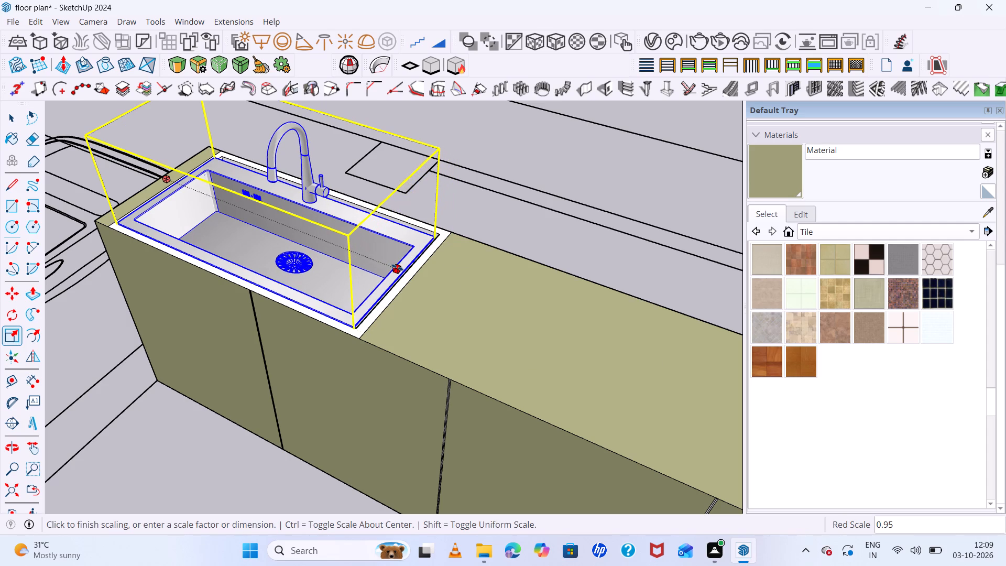
{"action": "left_click", "coordinate": [397, 270]}
Move the sink about 1 3/16" so its back rim corner beside the worktop meets the opening's back corner.
{"action": "scroll", "coordinate": [431, 235], "scroll_direction": "up", "scroll_amount": 6}
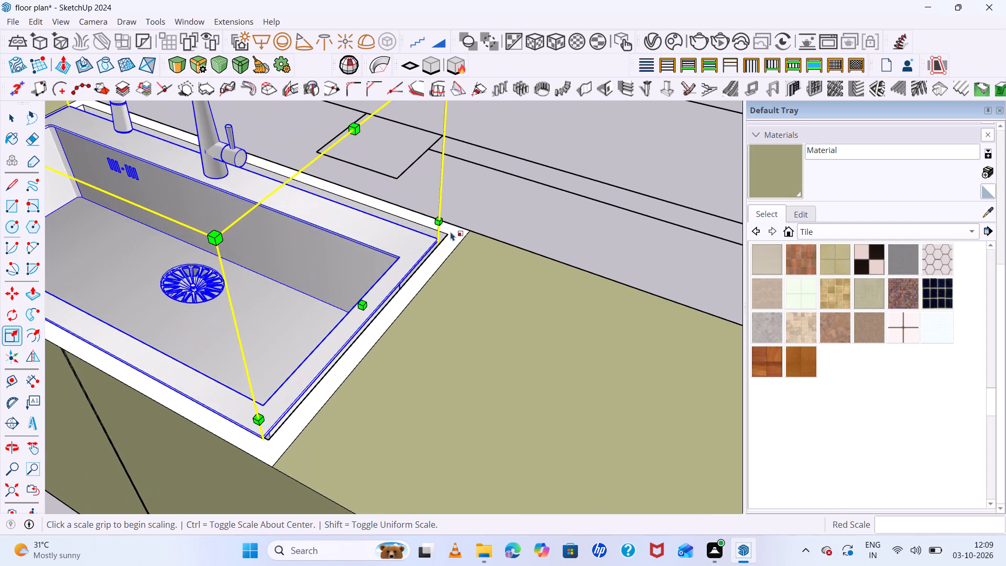
{"action": "middle_click_drag", "start_coordinate": [452, 234], "coordinate": [323, 227]}
{"action": "scroll", "coordinate": [273, 295], "scroll_direction": "up", "scroll_amount": 14}
{"action": "middle_click_drag", "start_coordinate": [307, 289], "coordinate": [307, 285]}
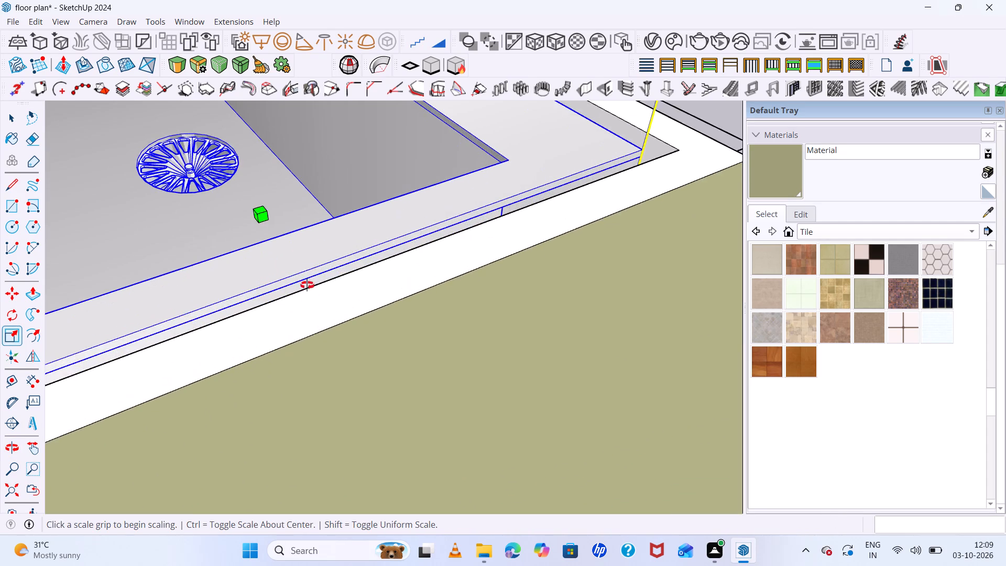
{"action": "middle_click_drag", "start_coordinate": [307, 285], "coordinate": [296, 246]}
{"action": "middle_click", "coordinate": [296, 245]}
{"action": "scroll", "coordinate": [639, 74], "scroll_direction": "up", "scroll_amount": 7}
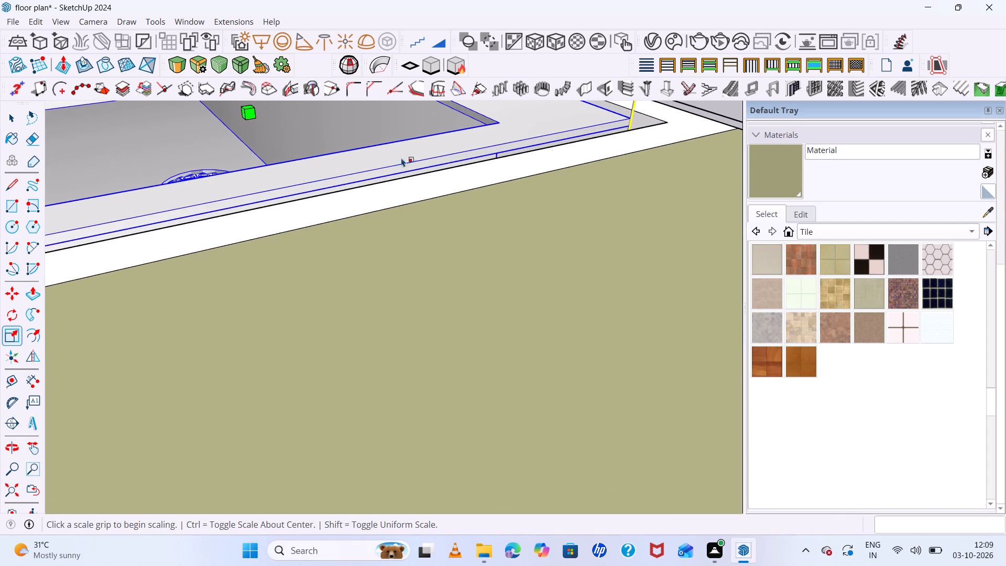
{"action": "scroll", "coordinate": [364, 163], "scroll_direction": "down", "scroll_amount": 12}
{"action": "middle_click_drag", "start_coordinate": [572, 172], "coordinate": [498, 194]}
{"action": "scroll", "coordinate": [477, 173], "scroll_direction": "up", "scroll_amount": 19}
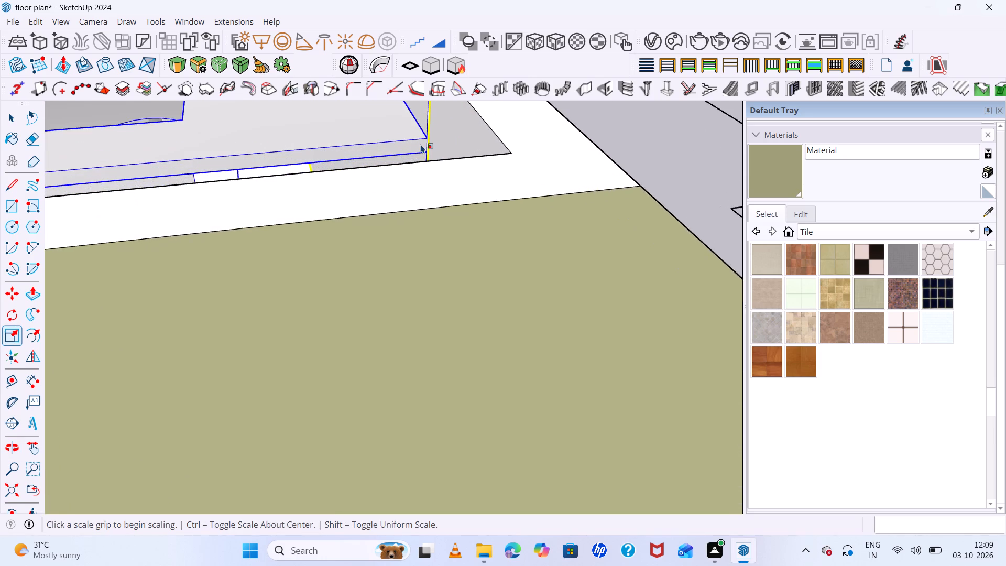
{"action": "key", "text": "m"}
{"action": "left_click", "coordinate": [422, 154]}
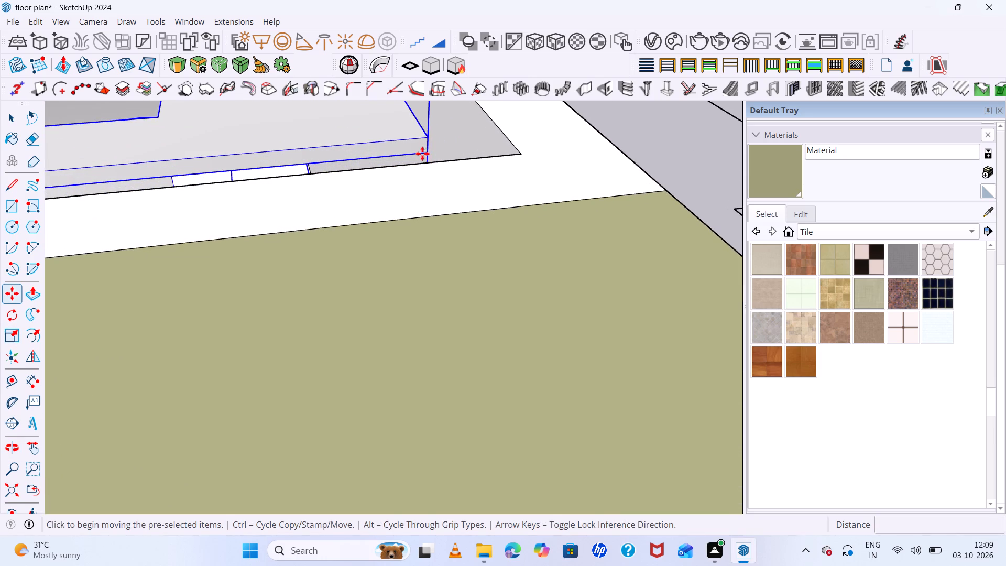
{"action": "left_click", "coordinate": [517, 153]}
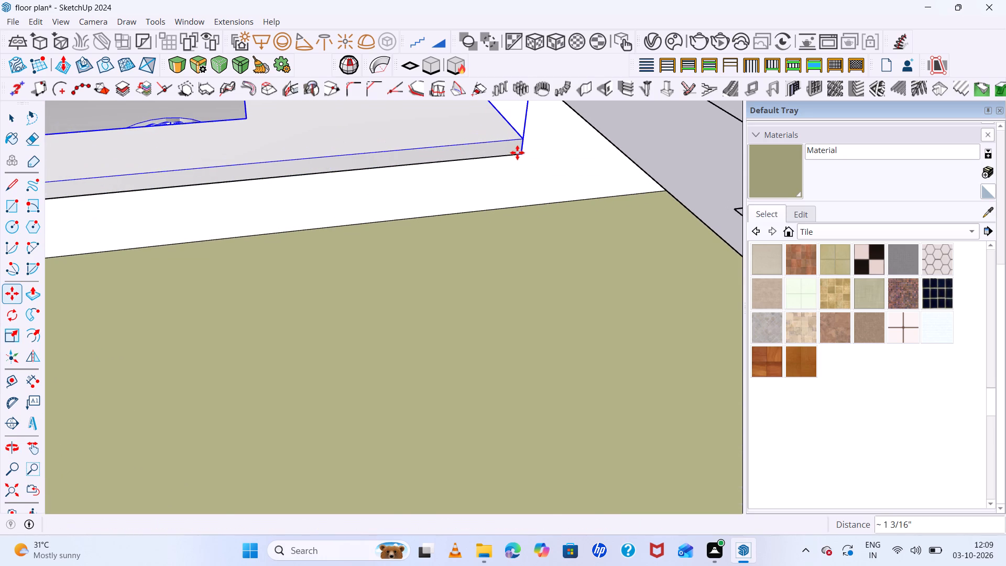
Move the sink about 1 1/16" to bring its front rim corner at the counter's end onto the opening's front corner.
{"action": "scroll", "coordinate": [475, 157], "scroll_direction": "down", "scroll_amount": 20}
{"action": "scroll", "coordinate": [475, 157], "scroll_direction": "down", "scroll_amount": 12}
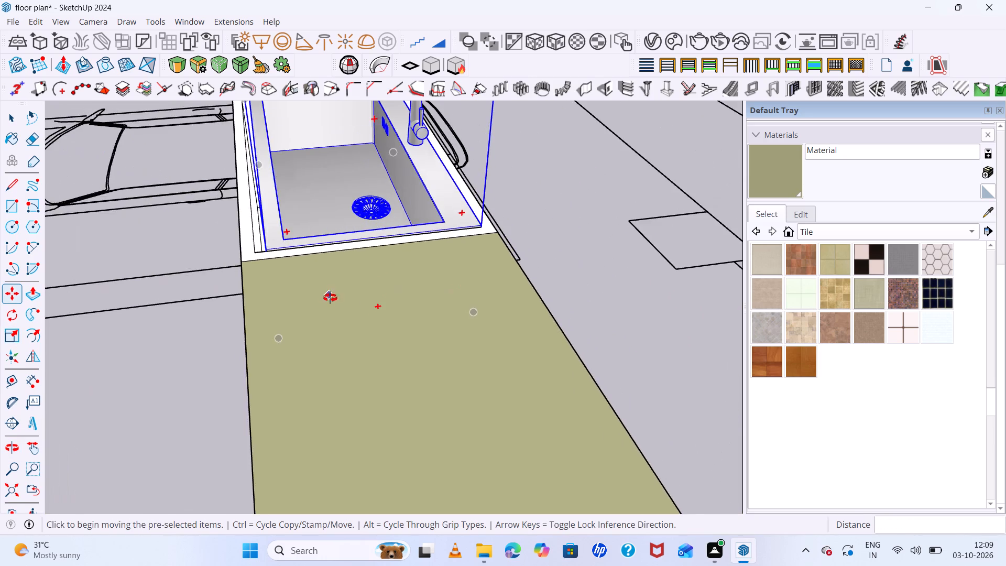
{"action": "middle_click_drag", "start_coordinate": [330, 297], "coordinate": [800, 326]}
{"action": "scroll", "coordinate": [214, 350], "scroll_direction": "up", "scroll_amount": 6}
{"action": "scroll", "coordinate": [130, 340], "scroll_direction": "up", "scroll_amount": 2}
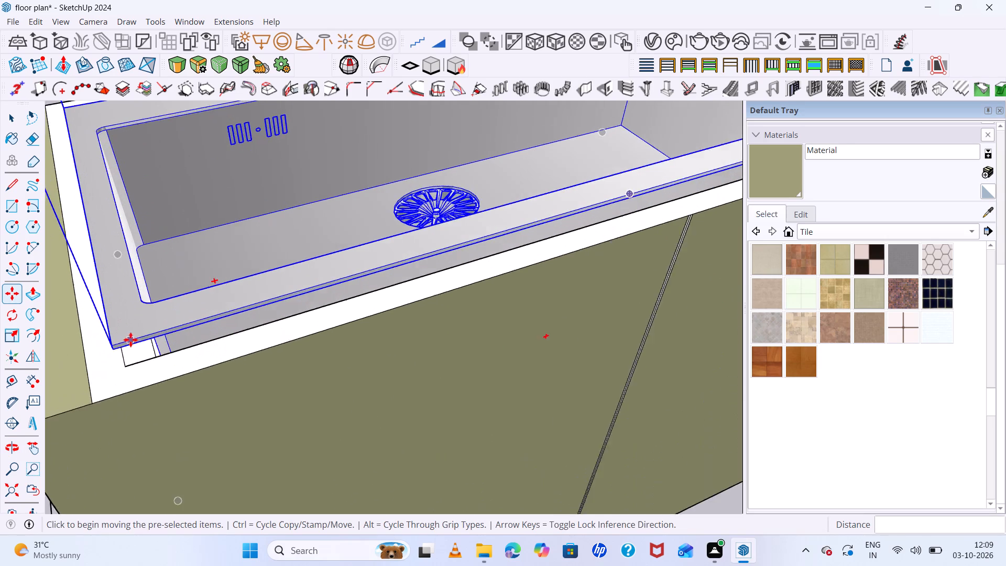
{"action": "scroll", "coordinate": [130, 340], "scroll_direction": "up", "scroll_amount": 2}
{"action": "middle_click_drag", "start_coordinate": [184, 335], "coordinate": [192, 280]}
{"action": "middle_click", "coordinate": [192, 280]}
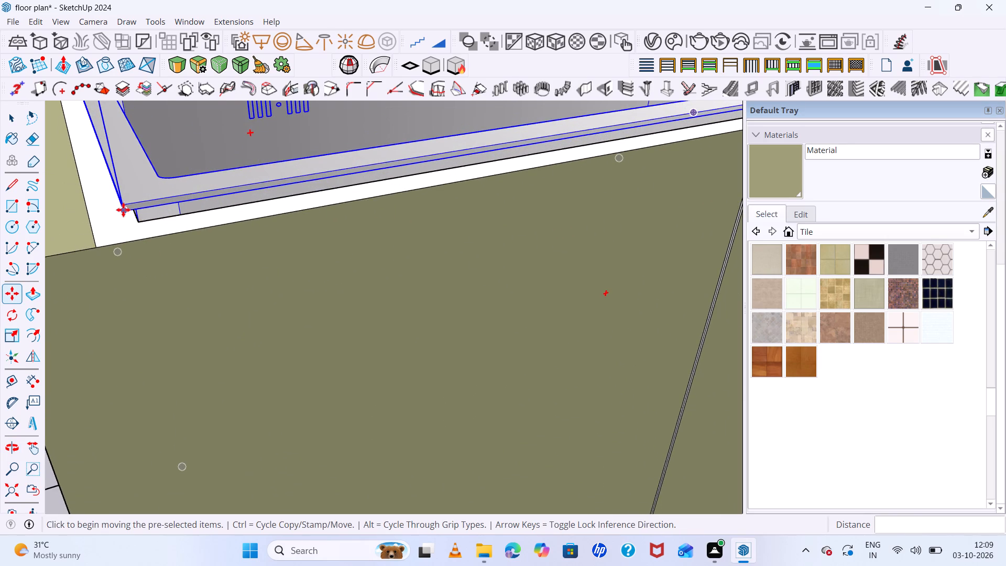
{"action": "double_click", "coordinate": [123, 210]}
{"action": "left_click", "coordinate": [137, 223]}
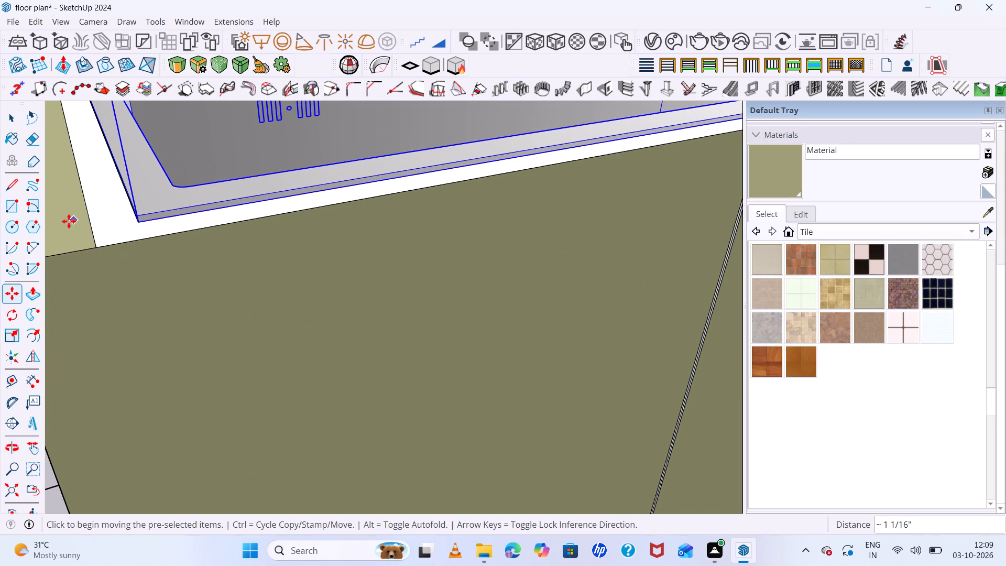
Move the sink so its back rim corner at the counter's end lands on the opening's back corner.
{"action": "scroll", "coordinate": [69, 221], "scroll_direction": "down", "scroll_amount": 20}
{"action": "middle_click_drag", "start_coordinate": [316, 250], "coordinate": [485, 359]}
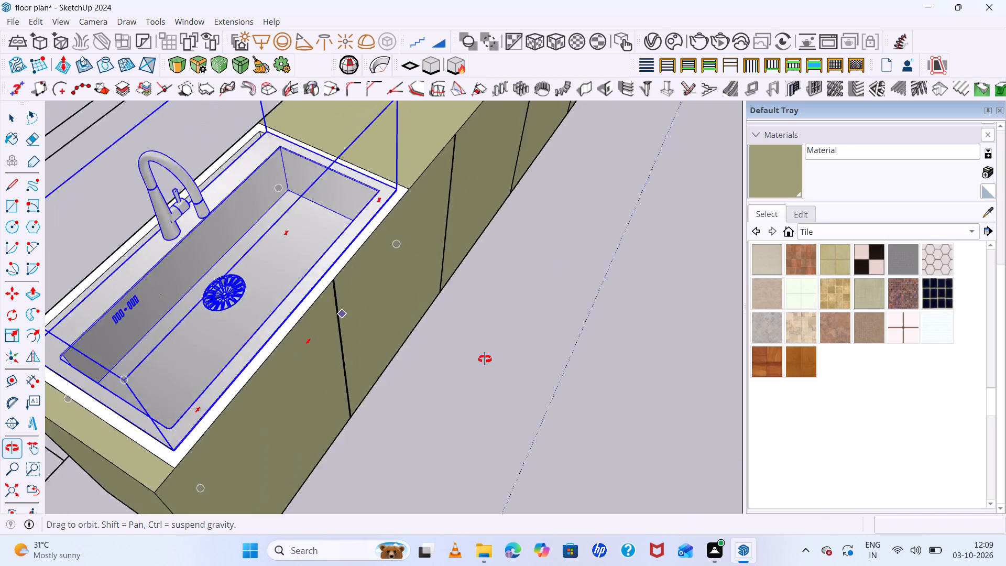
{"action": "middle_click_drag", "start_coordinate": [485, 359], "coordinate": [767, 231]}
{"action": "scroll", "coordinate": [391, 376], "scroll_direction": "up", "scroll_amount": 5}
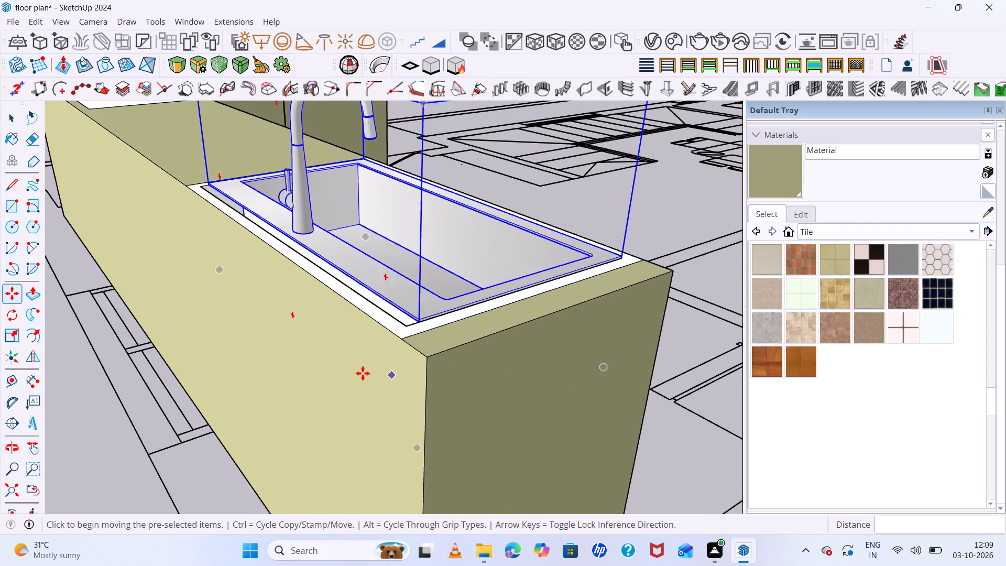
{"action": "scroll", "coordinate": [363, 373], "scroll_direction": "up", "scroll_amount": 1}
{"action": "double_click", "coordinate": [445, 284]}
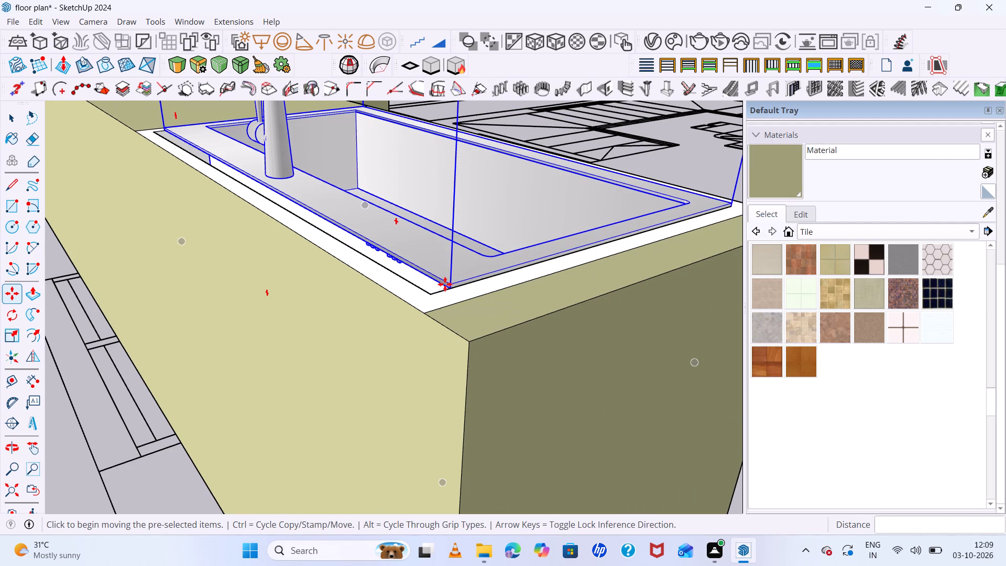
{"action": "left_click", "coordinate": [430, 296]}
Scale the sink's width by a factor of about 1.06 toward the counter's front to fill the opening, and deselect it.
{"action": "scroll", "coordinate": [337, 284], "scroll_direction": "down", "scroll_amount": 5}
{"action": "middle_click_drag", "start_coordinate": [409, 359], "coordinate": [101, 411]}
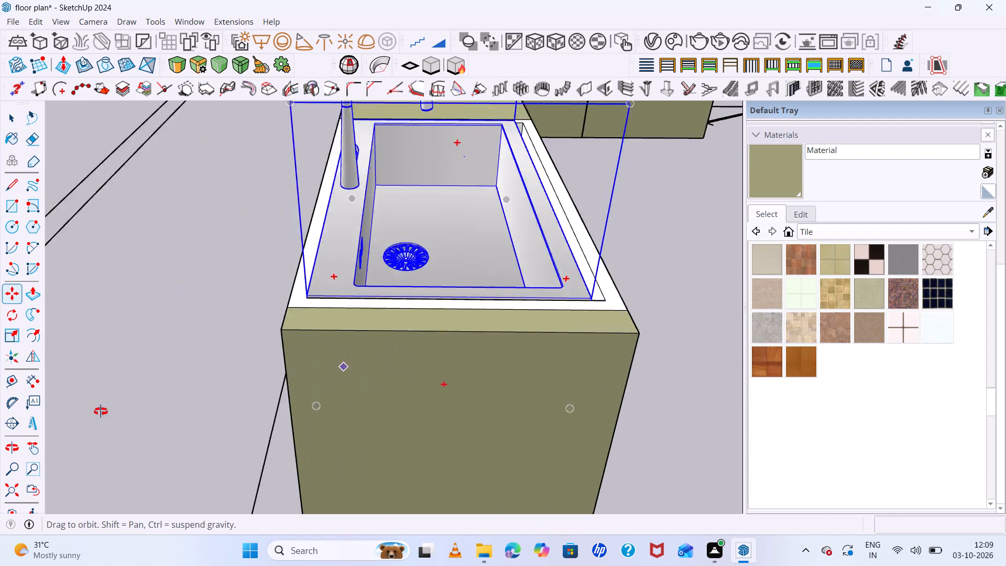
{"action": "middle_click_drag", "start_coordinate": [101, 411], "coordinate": [0, 399]}
{"action": "scroll", "coordinate": [523, 315], "scroll_direction": "up", "scroll_amount": 6}
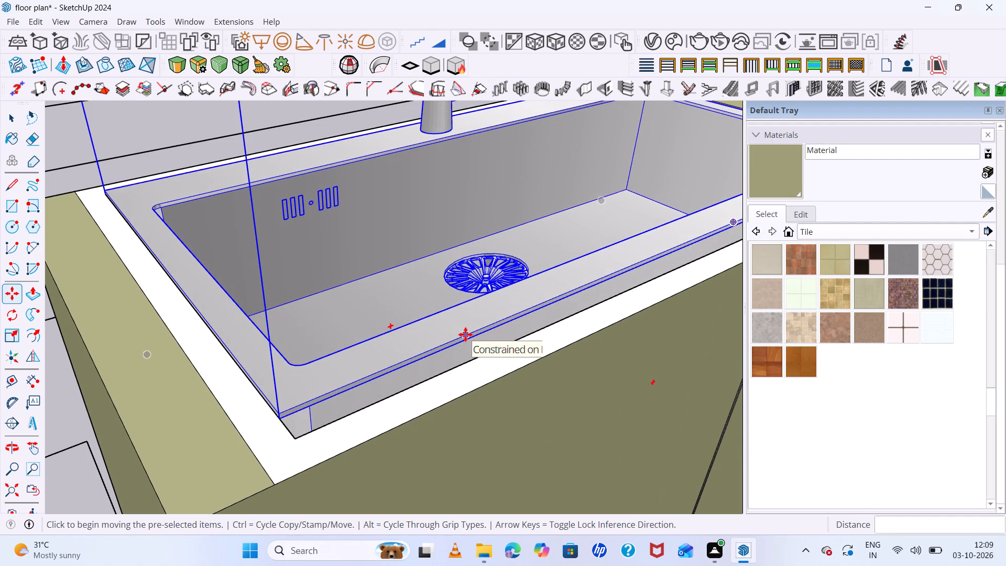
{"action": "key", "text": "s"}
{"action": "scroll", "coordinate": [221, 263], "scroll_direction": "down", "scroll_amount": 6}
{"action": "scroll", "coordinate": [491, 225], "scroll_direction": "up", "scroll_amount": 8}
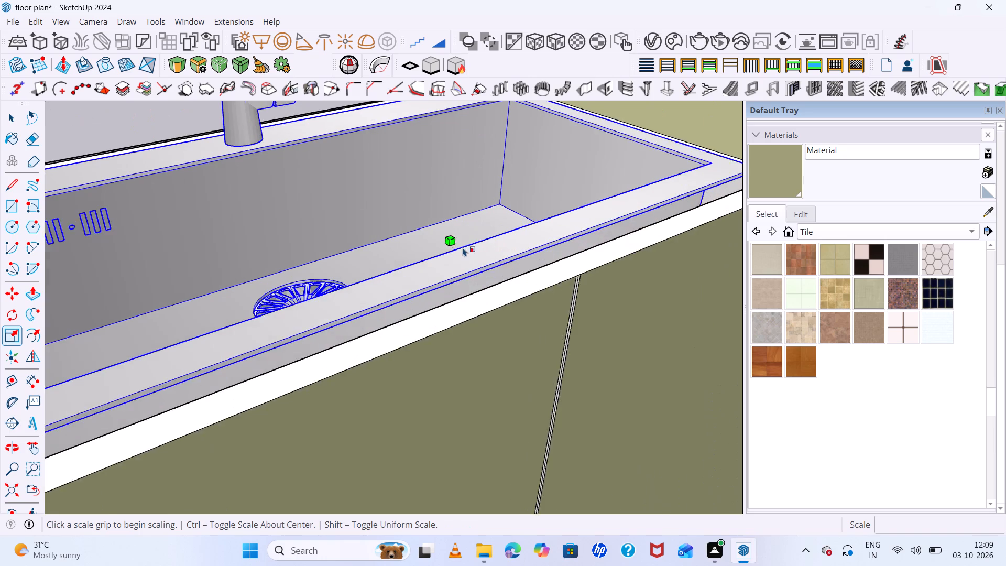
{"action": "scroll", "coordinate": [463, 247], "scroll_direction": "up", "scroll_amount": 3}
{"action": "left_click", "coordinate": [444, 236]}
{"action": "left_click", "coordinate": [474, 265]}
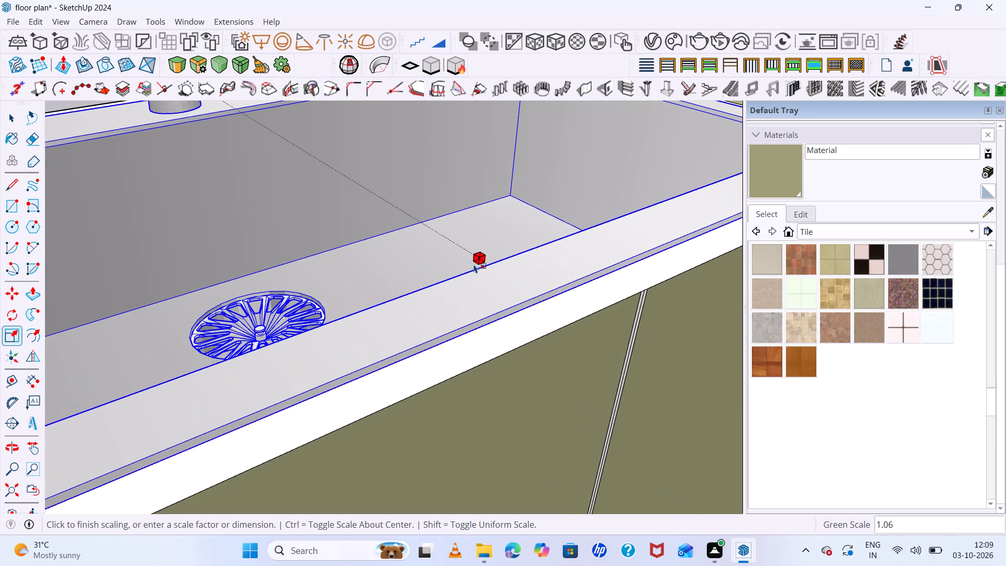
{"action": "scroll", "coordinate": [465, 251], "scroll_direction": "down", "scroll_amount": 15}
{"action": "middle_click_drag", "start_coordinate": [548, 313], "coordinate": [476, 452]}
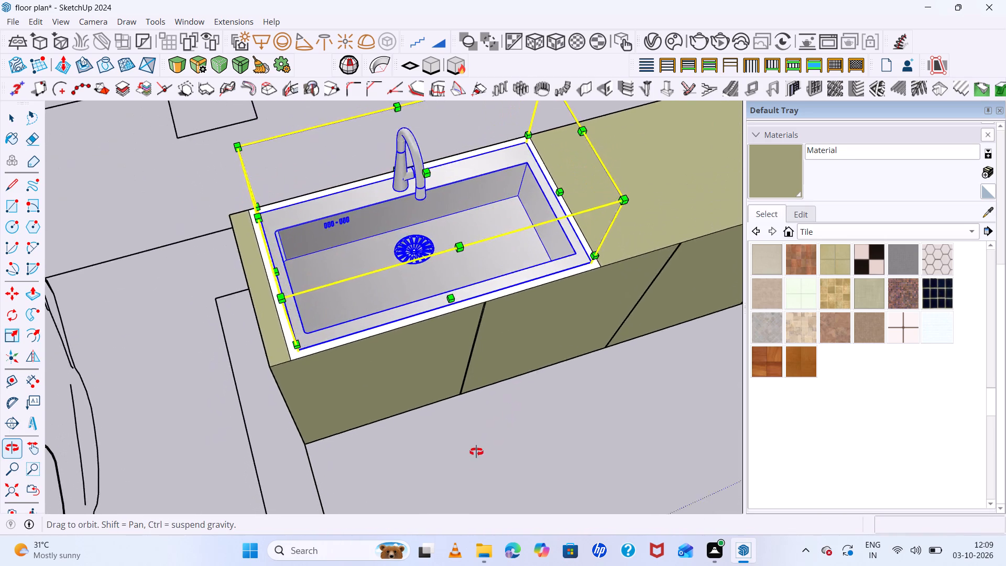
{"action": "middle_click_drag", "start_coordinate": [476, 452], "coordinate": [376, 377]}
{"action": "key", "text": "space"}
{"action": "left_click", "coordinate": [151, 214]}
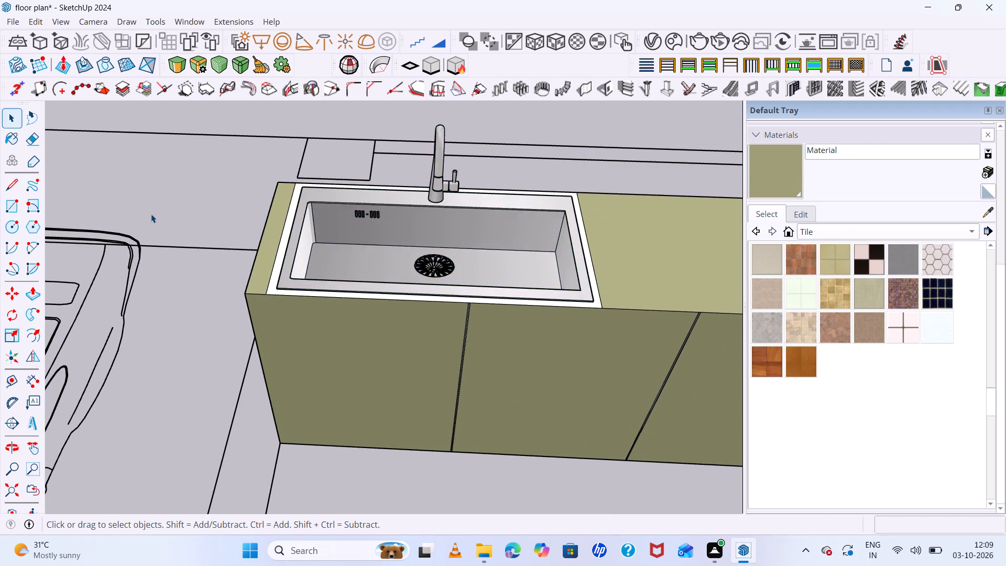
Delete the material [Metal_Corrogated_Shiny]2 from the model's materials, replacing its use on the sink with the default material.
{"action": "scroll", "coordinate": [151, 213], "scroll_direction": "down", "scroll_amount": 7}
{"action": "middle_click_drag", "start_coordinate": [538, 284], "coordinate": [551, 333]}
{"action": "scroll", "coordinate": [273, 244], "scroll_direction": "up", "scroll_amount": 14}
{"action": "scroll", "coordinate": [341, 257], "scroll_direction": "up", "scroll_amount": 1}
{"action": "middle_click_drag", "start_coordinate": [363, 281], "coordinate": [397, 302]}
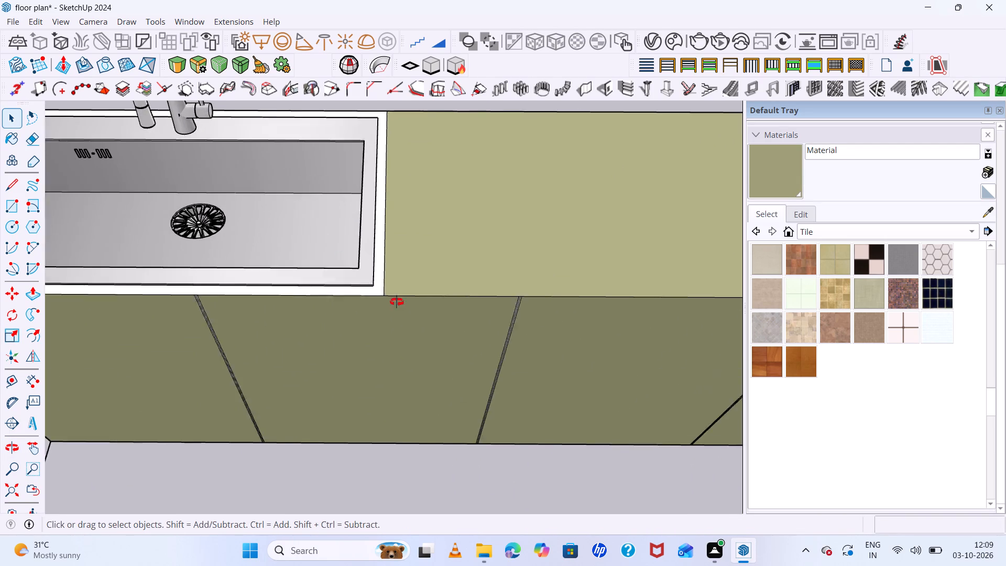
{"action": "middle_click_drag", "start_coordinate": [397, 302], "coordinate": [309, 310]}
{"action": "middle_click", "coordinate": [309, 310]}
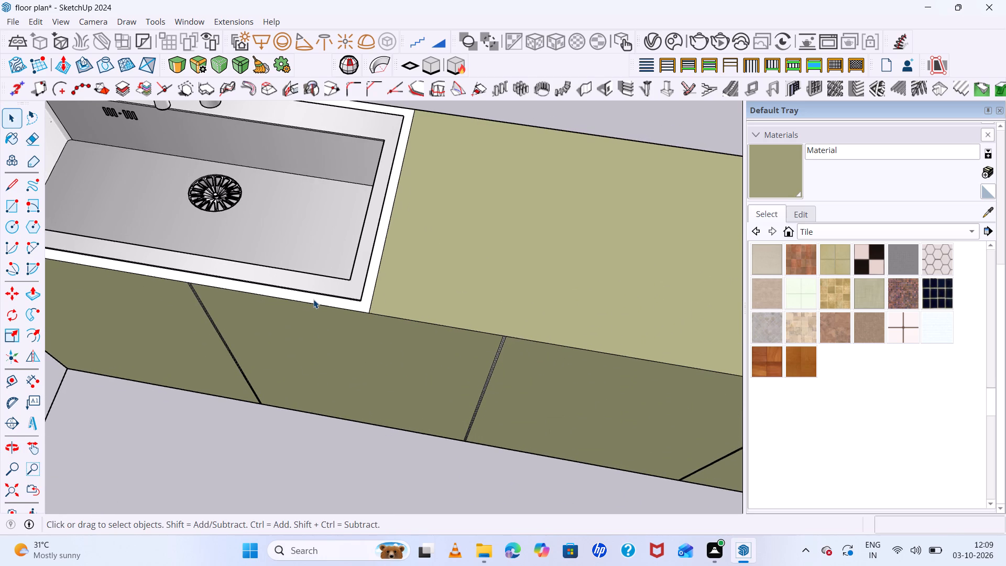
{"action": "scroll", "coordinate": [835, 230], "scroll_direction": "up", "scroll_amount": 5}
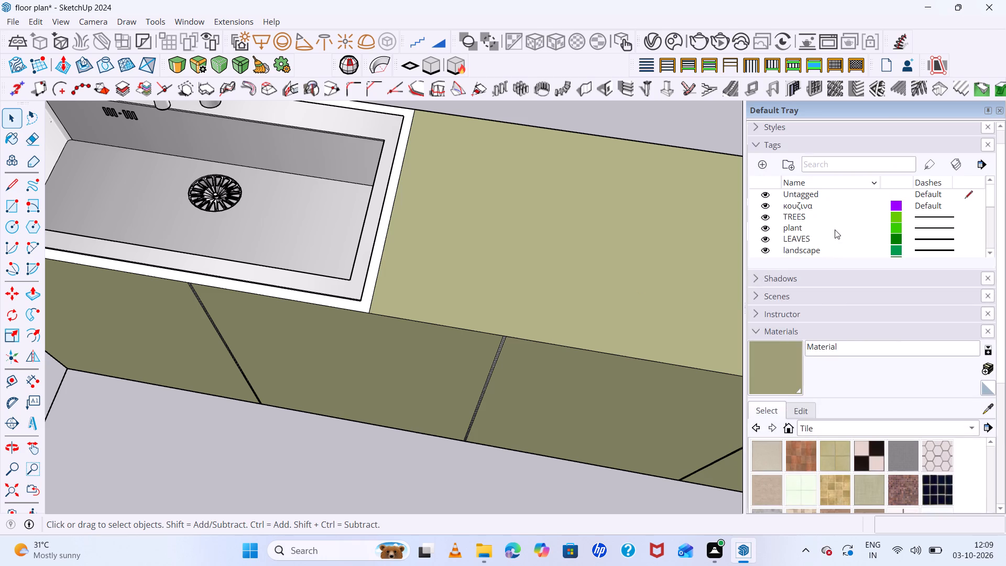
{"action": "left_click", "coordinate": [791, 429]}
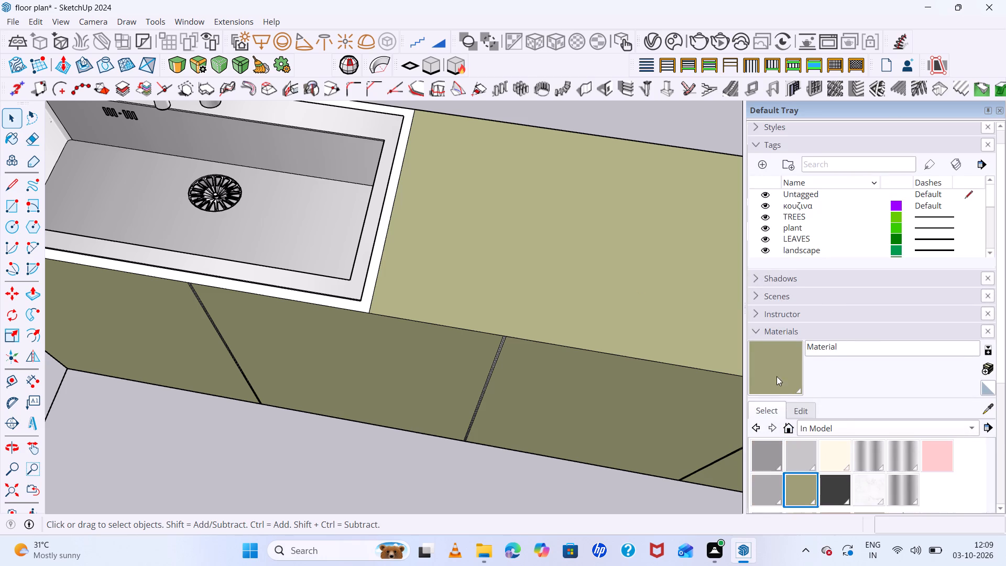
{"action": "scroll", "coordinate": [751, 342], "scroll_direction": "down", "scroll_amount": 7}
{"action": "scroll", "coordinate": [931, 356], "scroll_direction": "up", "scroll_amount": 6}
{"action": "left_click", "coordinate": [898, 344]}
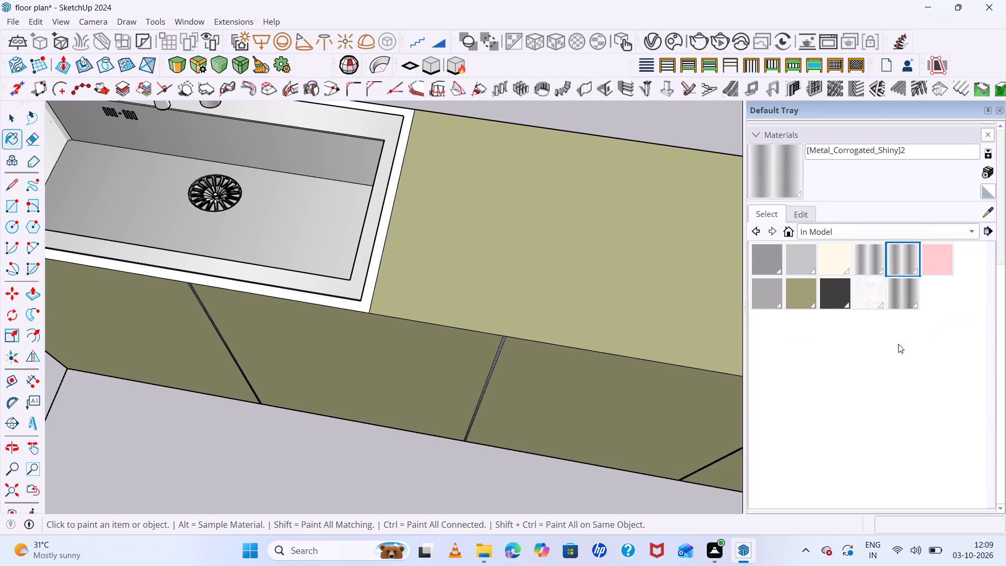
{"action": "right_click", "coordinate": [913, 254]}
{"action": "left_click", "coordinate": [933, 260]}
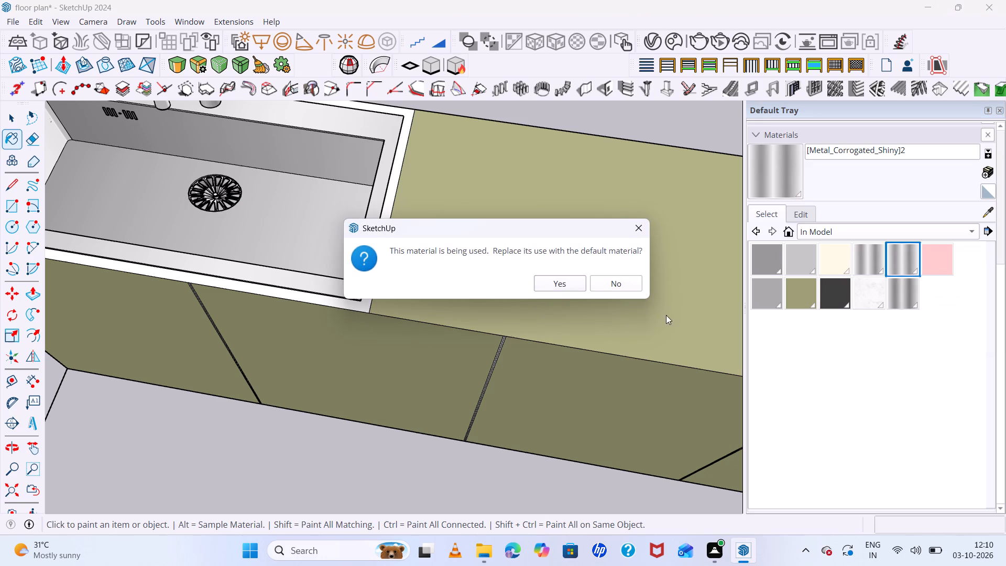
{"action": "left_click", "coordinate": [551, 287]}
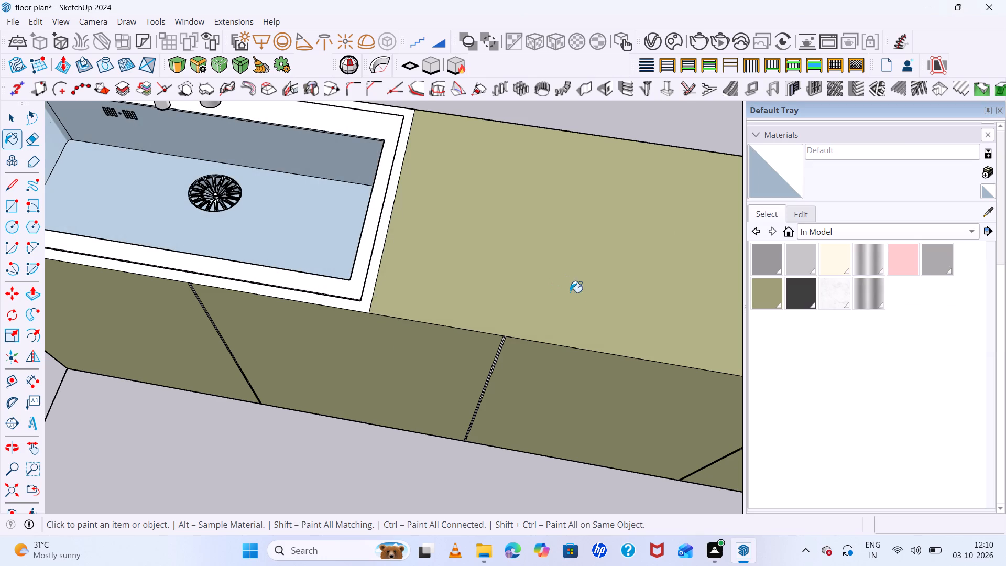
Delete the metallic material 싱크대 from the model's materials, replacing its use with the default material.
{"action": "scroll", "coordinate": [457, 308], "scroll_direction": "down", "scroll_amount": 6}
{"action": "middle_click_drag", "start_coordinate": [478, 330], "coordinate": [577, 289]}
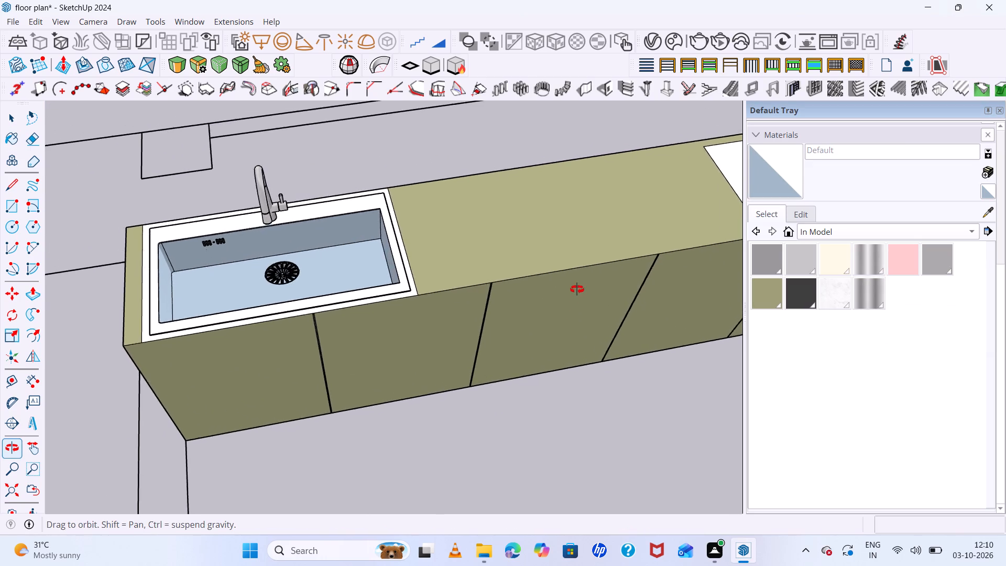
{"action": "middle_click_drag", "start_coordinate": [577, 289], "coordinate": [513, 288]}
{"action": "left_click", "coordinate": [858, 287]}
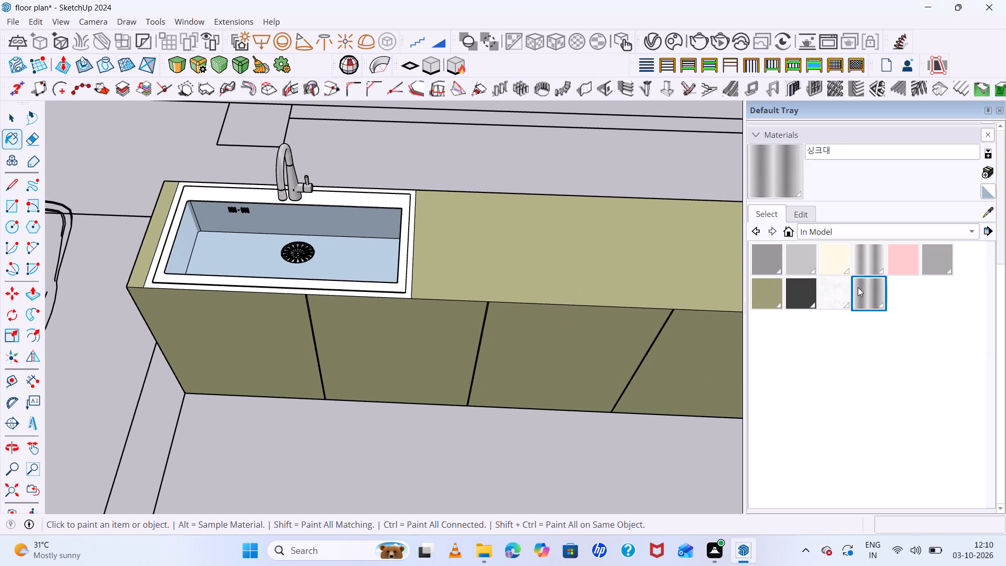
{"action": "right_click", "coordinate": [858, 287]}
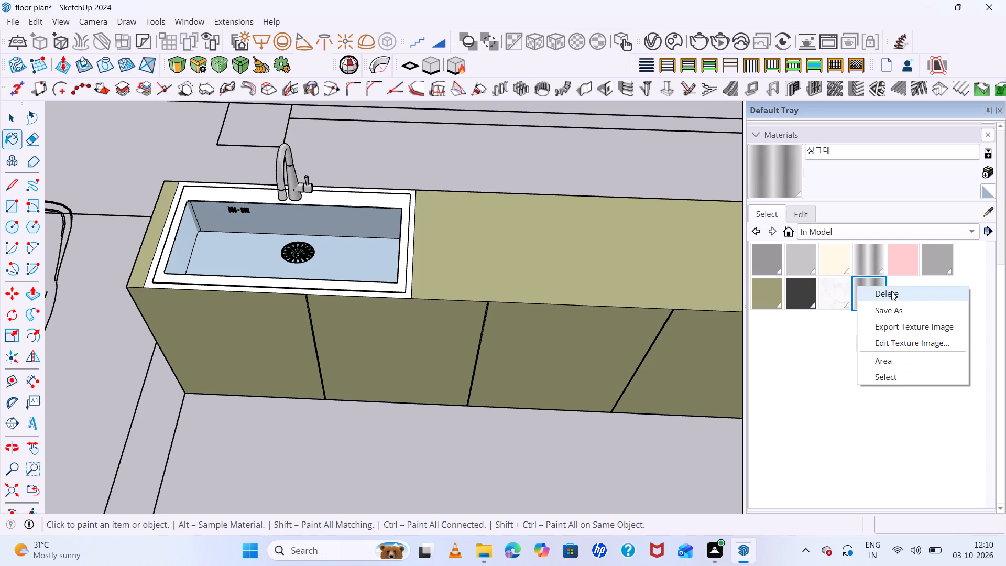
{"action": "left_click", "coordinate": [891, 290]}
{"action": "left_click", "coordinate": [560, 282]}
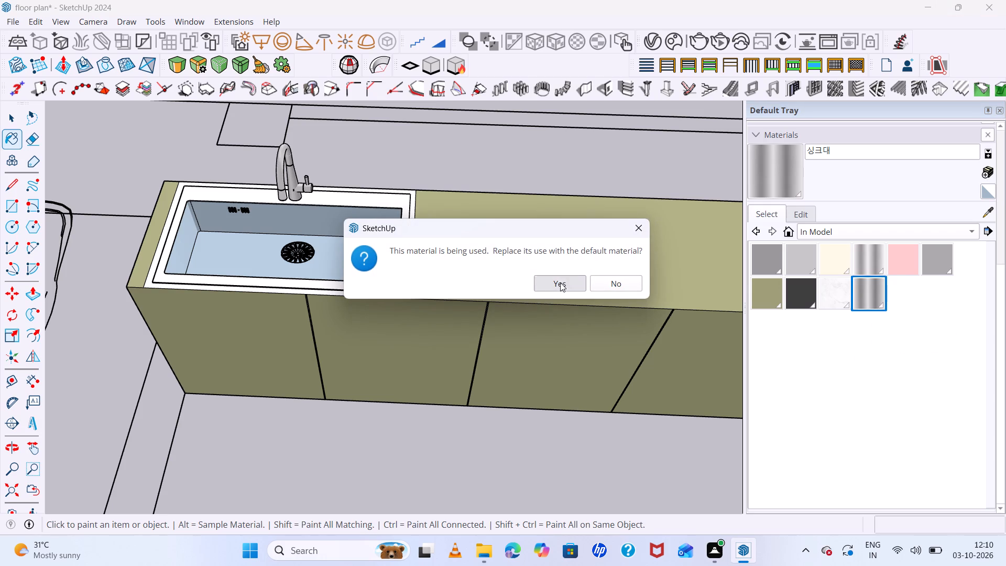
Delete the in-model materials [Metal_Corrogated_Shiny]1 and marble Material49, replacing their use with the default material.
{"action": "left_click", "coordinate": [872, 265]}
{"action": "right_click", "coordinate": [872, 265]}
{"action": "left_click", "coordinate": [889, 275]}
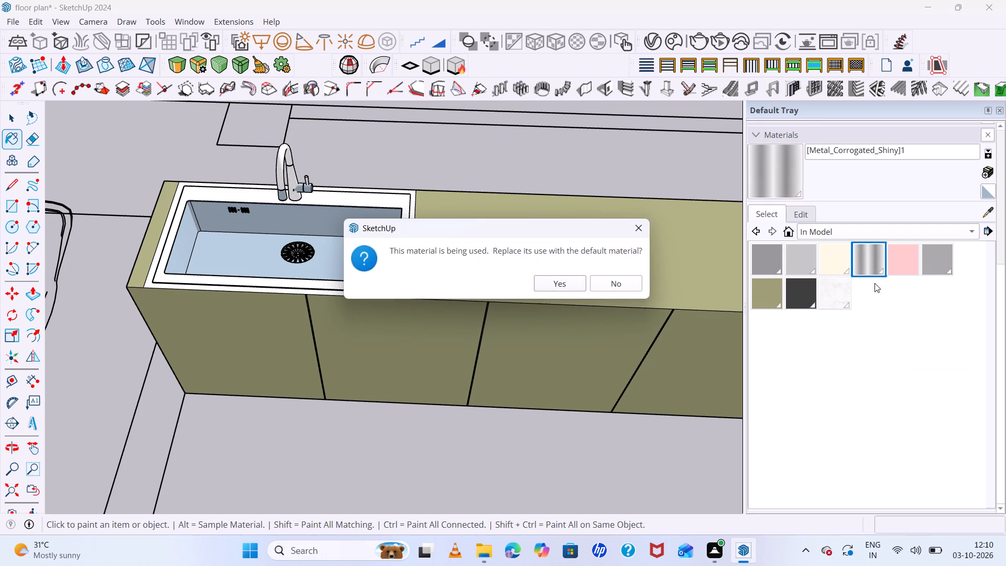
{"action": "left_click", "coordinate": [557, 285]}
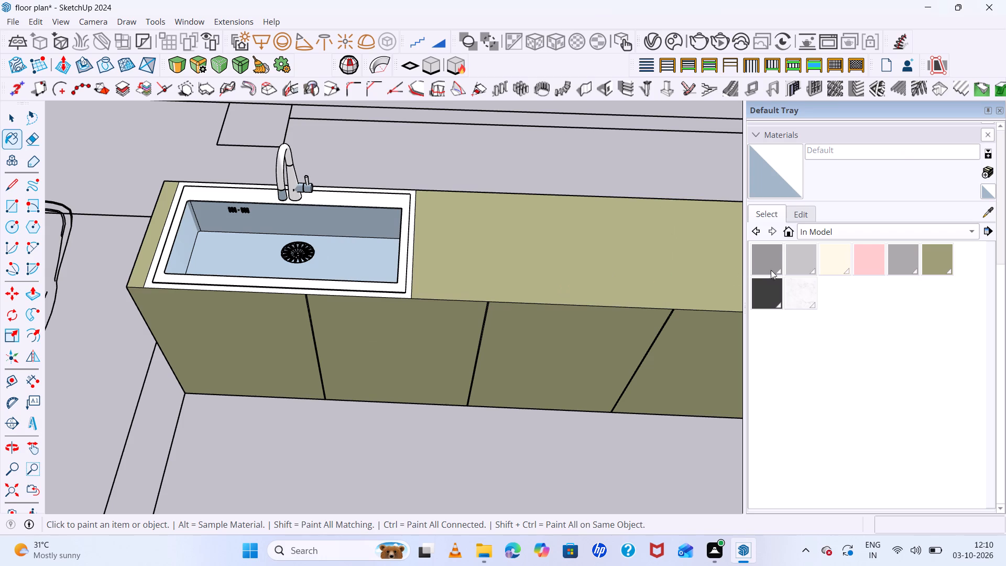
{"action": "left_click", "coordinate": [805, 293]}
{"action": "right_click", "coordinate": [803, 292]}
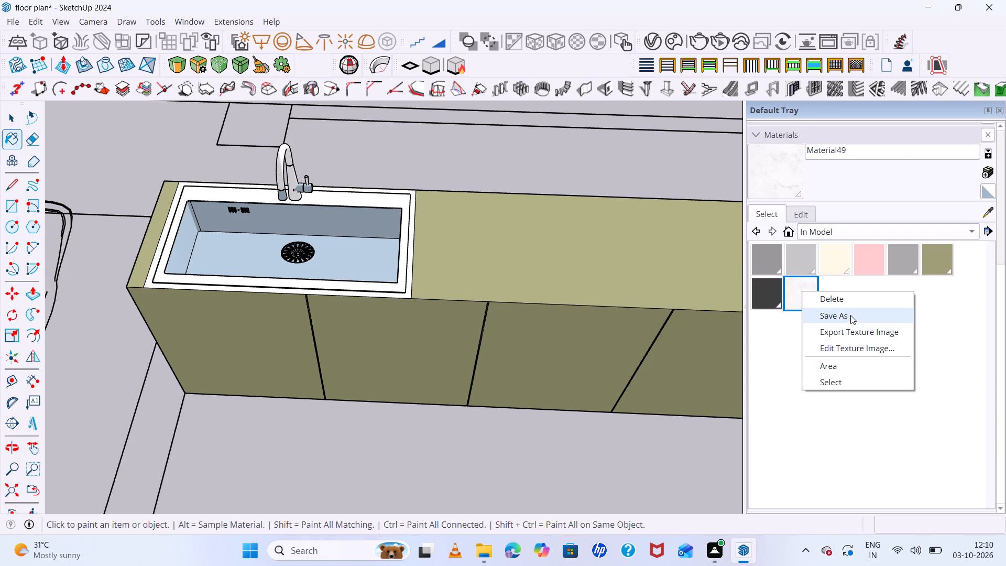
{"action": "left_click", "coordinate": [846, 301]}
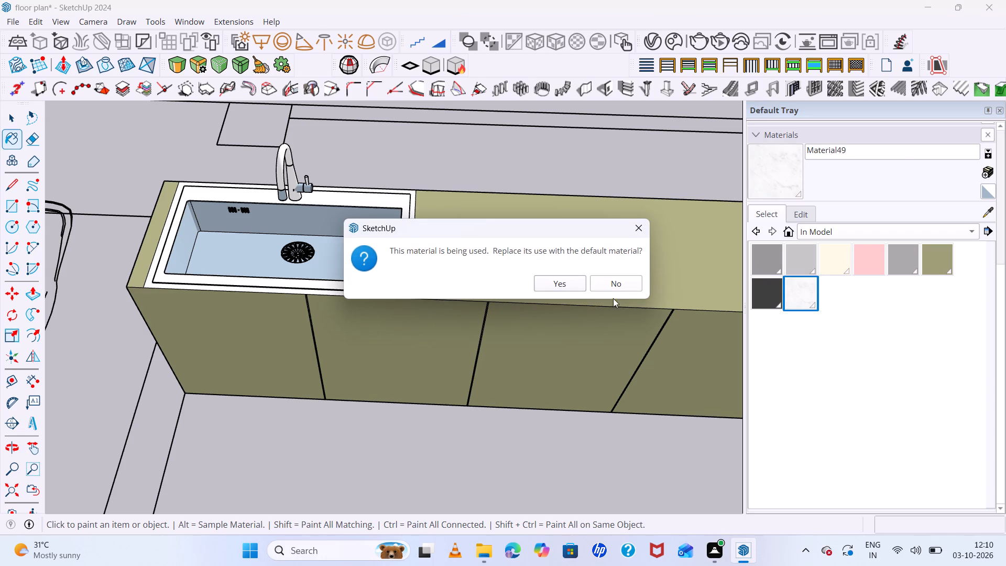
{"action": "left_click", "coordinate": [570, 283]}
Paint the sink with the light grey in-model material [Color_002]2.
{"action": "middle_click_drag", "start_coordinate": [207, 344], "coordinate": [451, 212]}
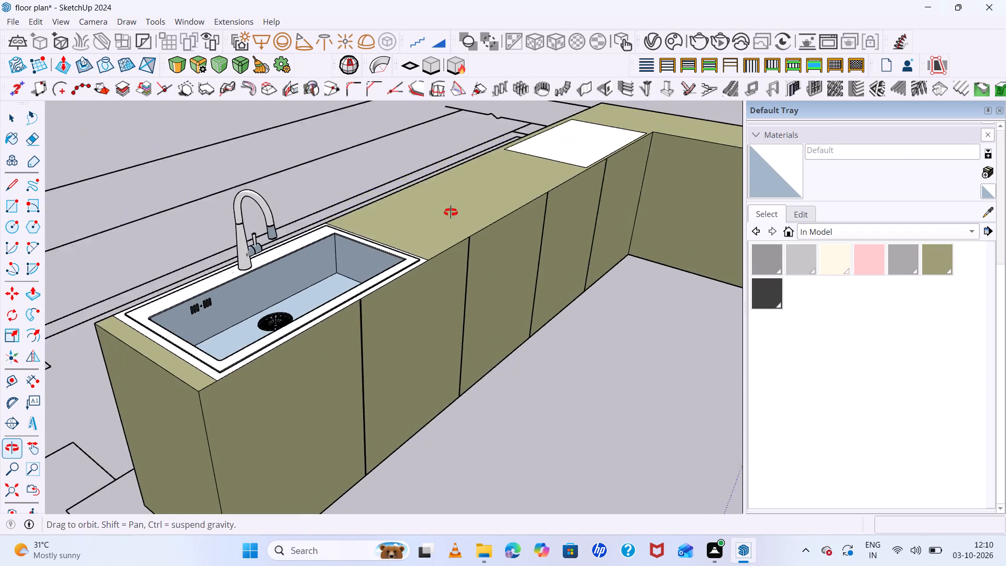
{"action": "middle_click_drag", "start_coordinate": [451, 212], "coordinate": [196, 420]}
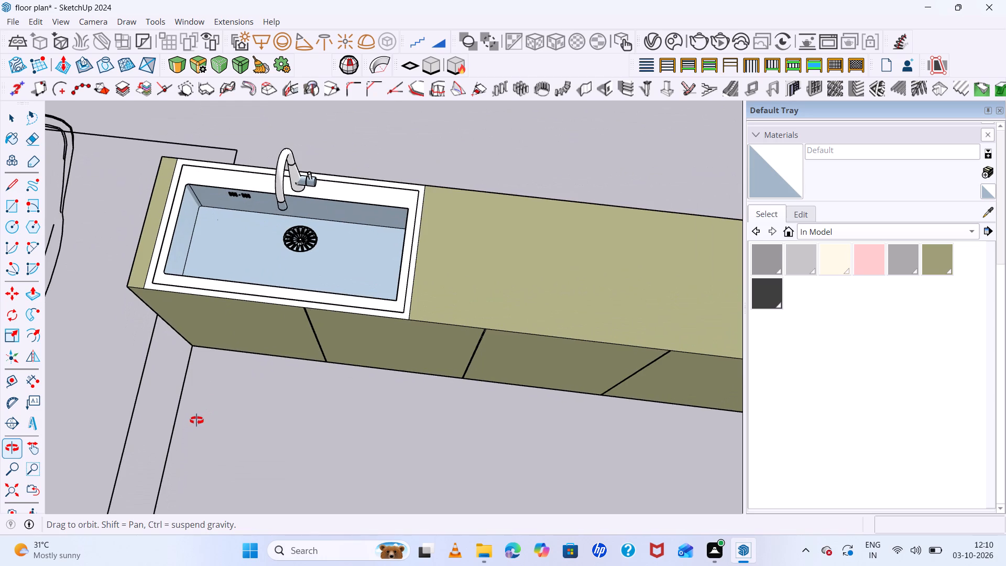
{"action": "middle_click_drag", "start_coordinate": [196, 420], "coordinate": [205, 413]}
{"action": "middle_click", "coordinate": [207, 411]}
{"action": "left_click", "coordinate": [788, 264]}
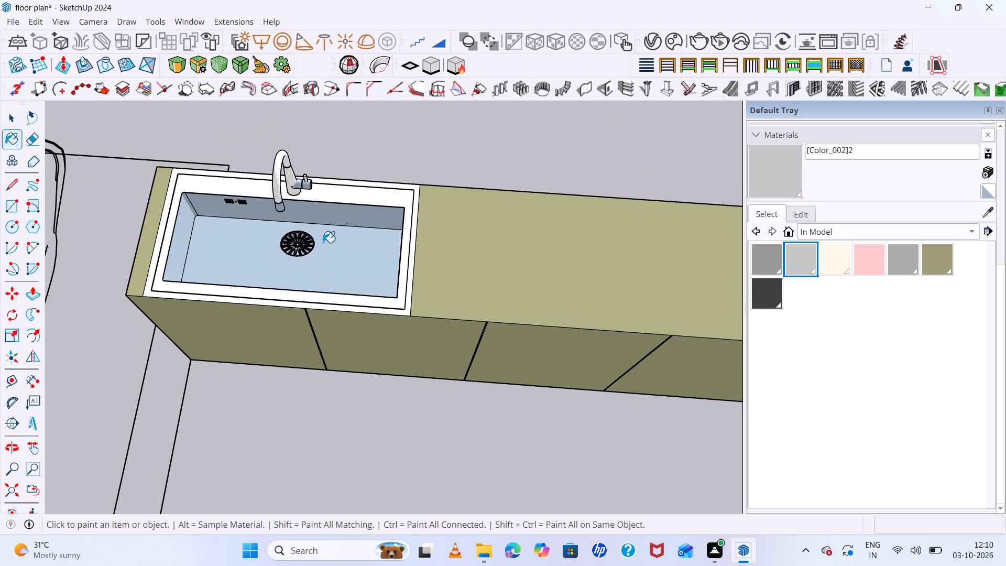
{"action": "left_click", "coordinate": [323, 243]}
{"action": "middle_click_drag", "start_coordinate": [447, 291], "coordinate": [635, 205]}
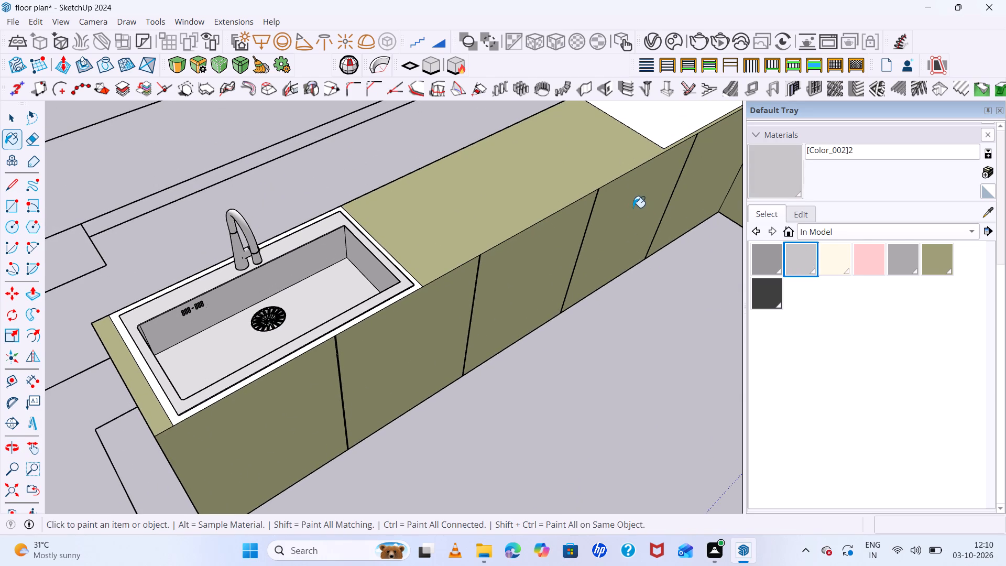
Paint the white border around the sink and the white worktop panel near the inner corner with black Color M09.
{"action": "left_click", "coordinate": [859, 234]}
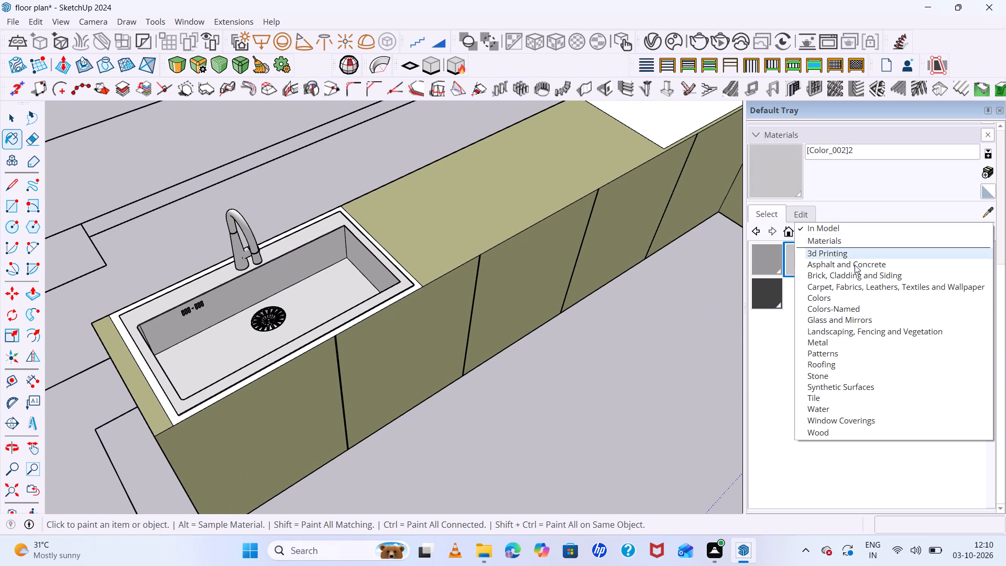
{"action": "left_click", "coordinate": [851, 295]}
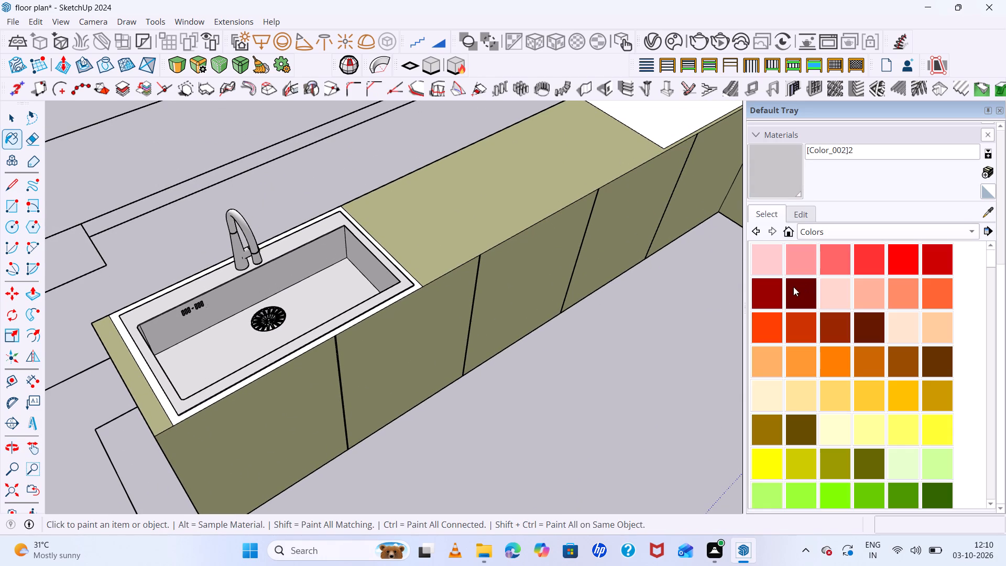
{"action": "scroll", "coordinate": [845, 332], "scroll_direction": "down", "scroll_amount": 20}
{"action": "scroll", "coordinate": [845, 332], "scroll_direction": "down", "scroll_amount": 1}
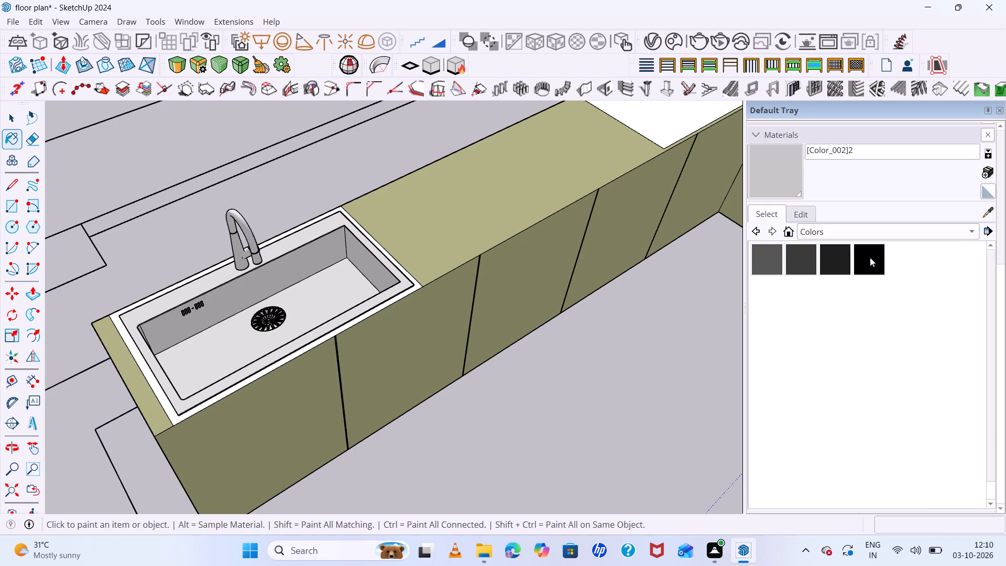
{"action": "left_click", "coordinate": [870, 257]}
{"action": "scroll", "coordinate": [446, 329], "scroll_direction": "up", "scroll_amount": 6}
{"action": "scroll", "coordinate": [367, 243], "scroll_direction": "up", "scroll_amount": 6}
{"action": "left_click", "coordinate": [406, 254]}
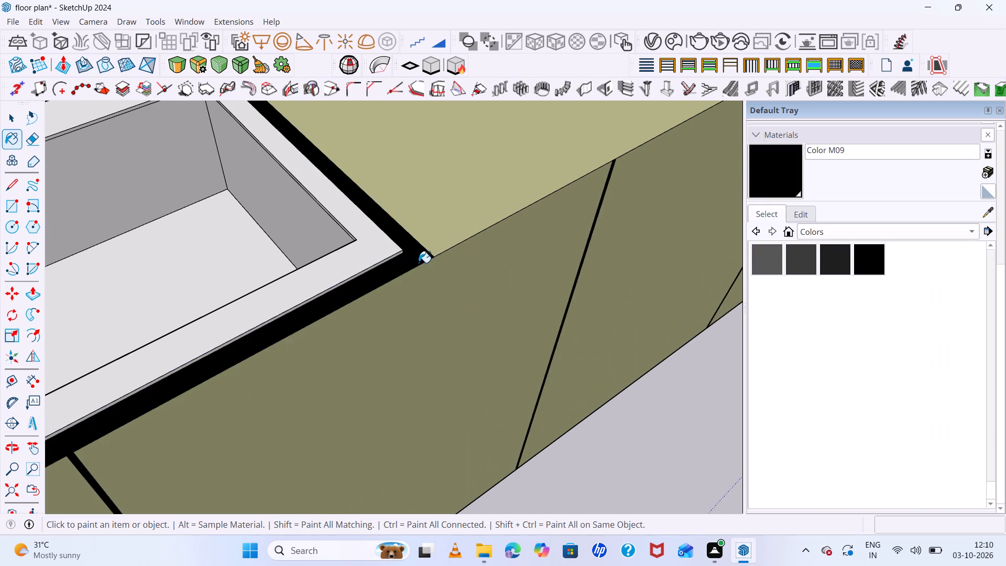
Examine the painted L-shaped counter, its sink and its black worktop panel from several angles and distances within the floor plan.
{"action": "scroll", "coordinate": [420, 264], "scroll_direction": "down", "scroll_amount": 19}
{"action": "middle_click_drag", "start_coordinate": [562, 324], "coordinate": [543, 408]}
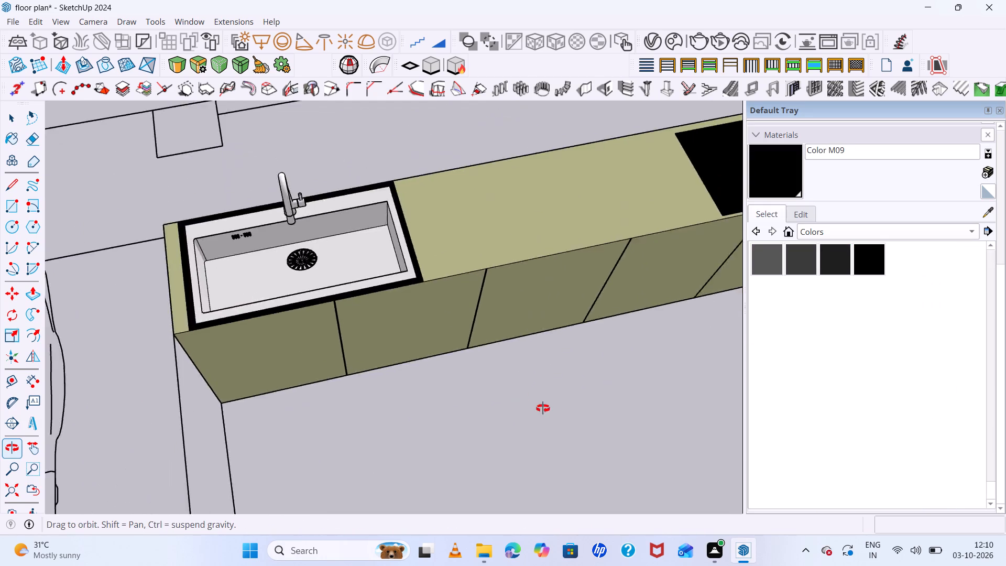
{"action": "middle_click_drag", "start_coordinate": [543, 408], "coordinate": [211, 260]}
{"action": "scroll", "coordinate": [205, 253], "scroll_direction": "down", "scroll_amount": 12}
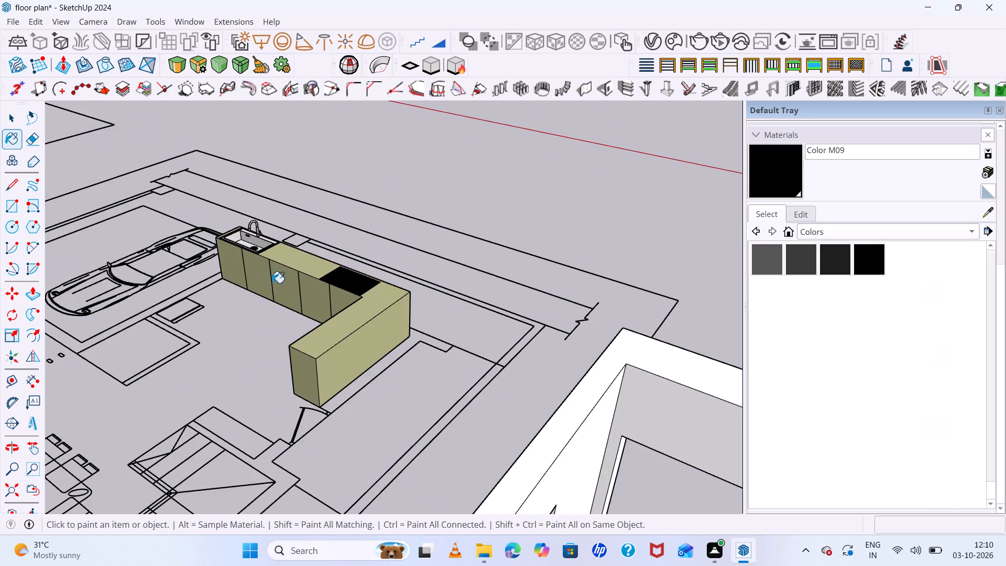
{"action": "middle_click_drag", "start_coordinate": [327, 309], "coordinate": [352, 314]}
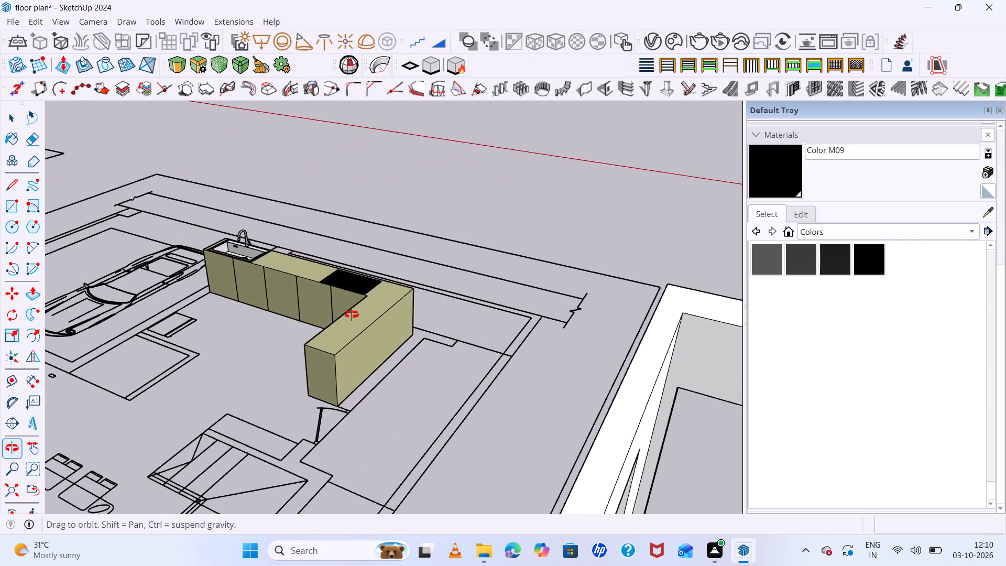
{"action": "middle_click_drag", "start_coordinate": [352, 314], "coordinate": [582, 391]}
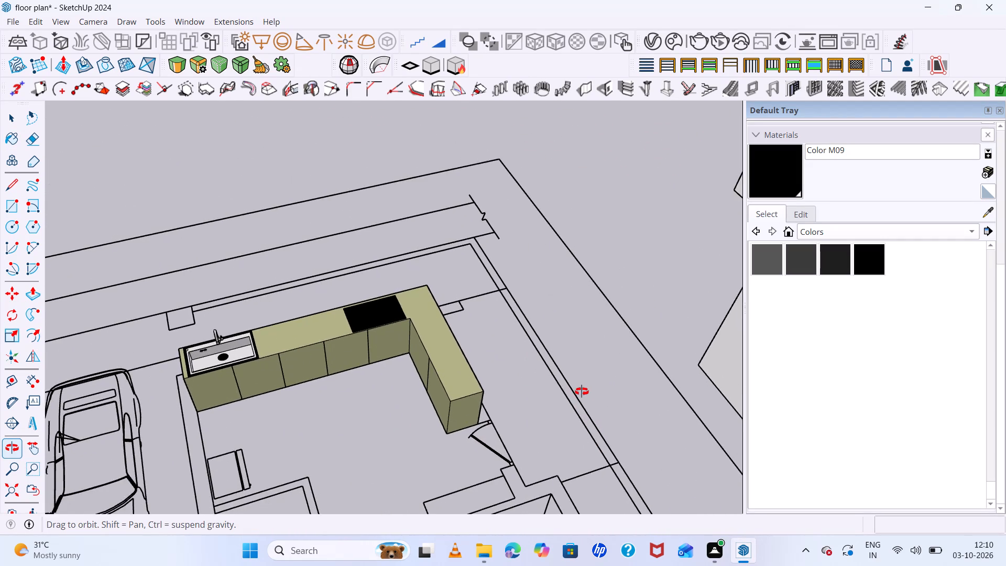
{"action": "middle_click_drag", "start_coordinate": [582, 391], "coordinate": [577, 412]}
{"action": "scroll", "coordinate": [540, 343], "scroll_direction": "down", "scroll_amount": 1}
{"action": "scroll", "coordinate": [355, 303], "scroll_direction": "up", "scroll_amount": 8}
{"action": "scroll", "coordinate": [577, 358], "scroll_direction": "up", "scroll_amount": 6}
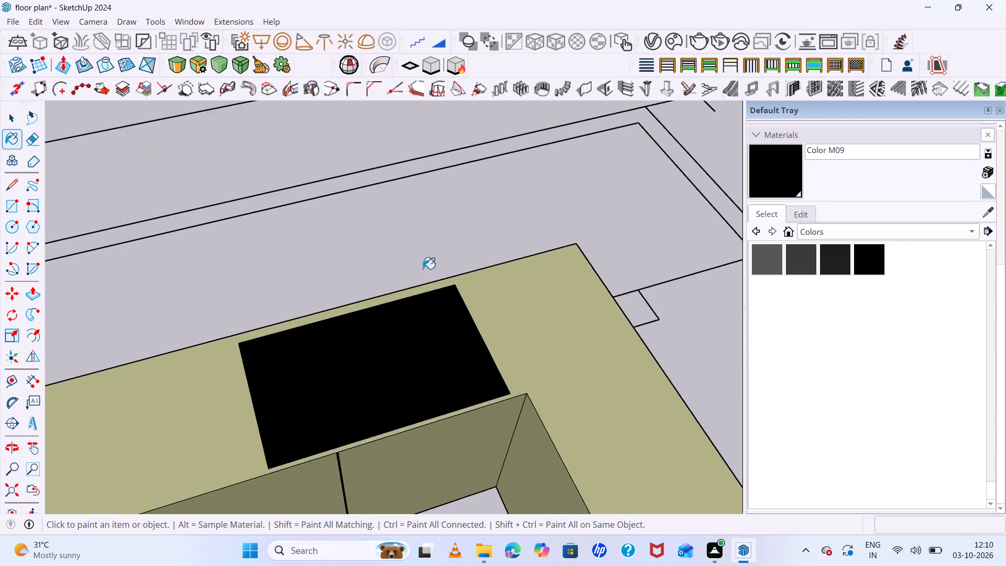
{"action": "scroll", "coordinate": [386, 263], "scroll_direction": "down", "scroll_amount": 14}
{"action": "middle_click_drag", "start_coordinate": [493, 363], "coordinate": [388, 337]}
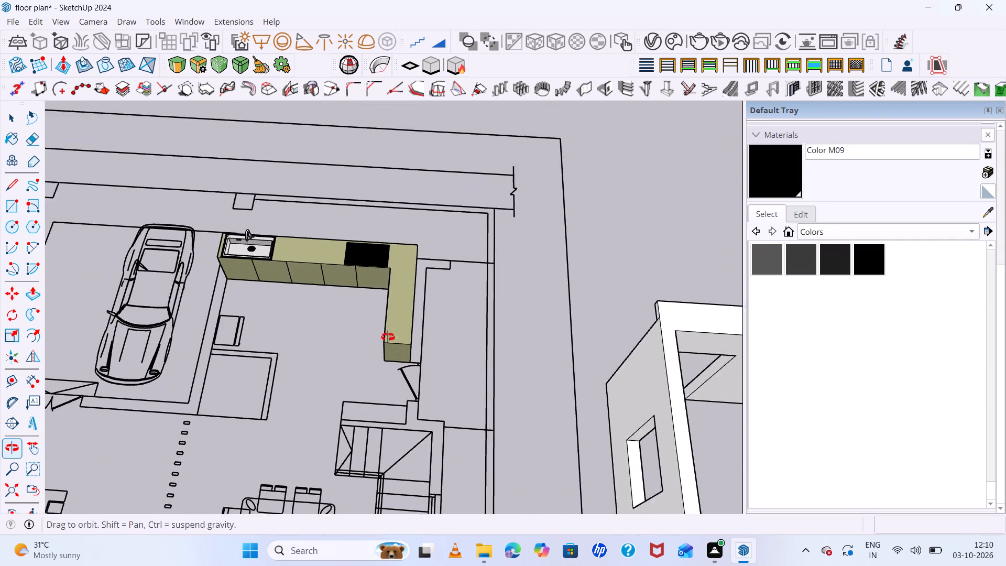
{"action": "middle_click_drag", "start_coordinate": [388, 337], "coordinate": [387, 232]}
{"action": "middle_click_drag", "start_coordinate": [385, 336], "coordinate": [422, 420]}
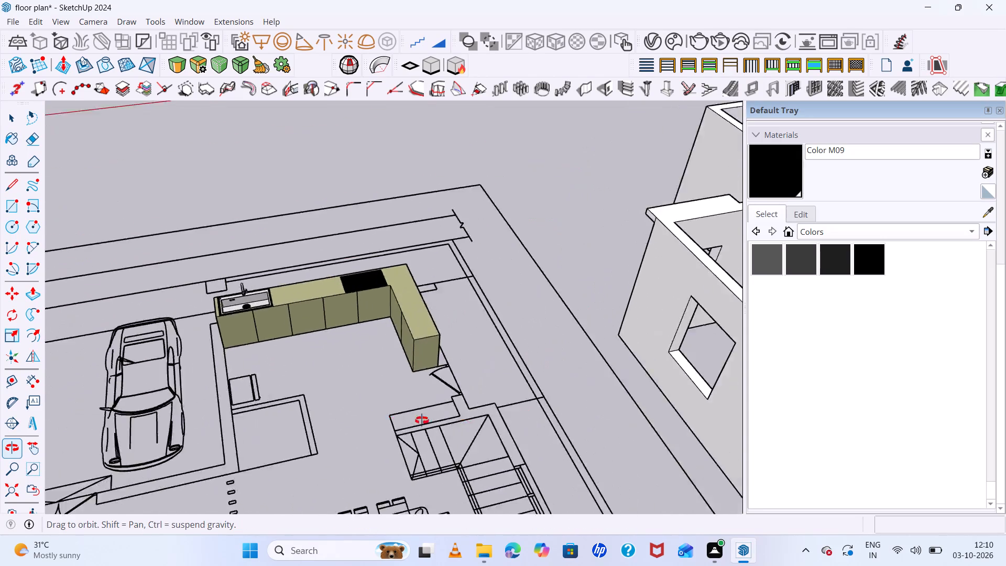
{"action": "middle_click_drag", "start_coordinate": [422, 420], "coordinate": [395, 417]}
{"action": "key", "text": "space"}
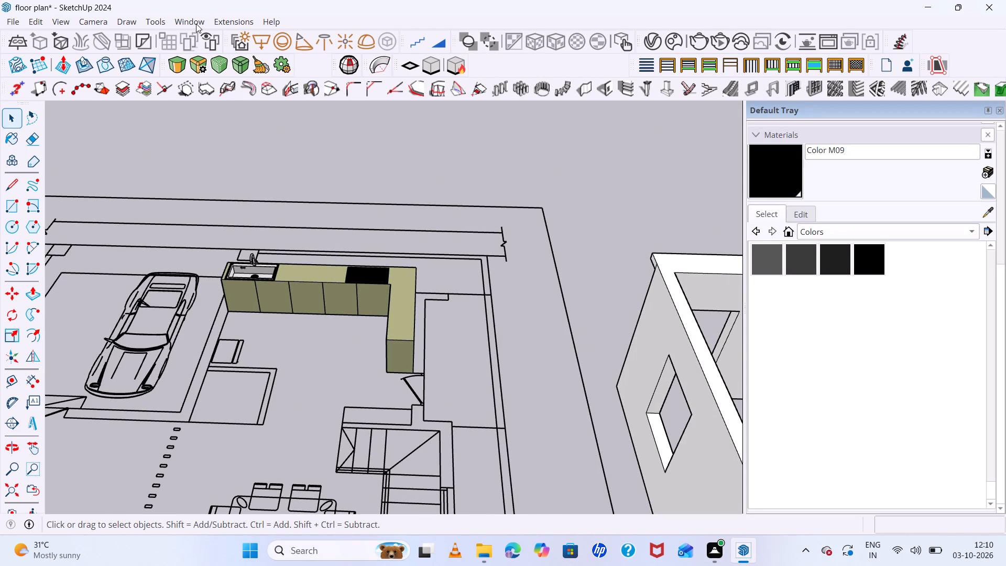
Open the 3D Warehouse and search its models for stove.
{"action": "left_click", "coordinate": [196, 24]}
{"action": "left_click", "coordinate": [228, 119]}
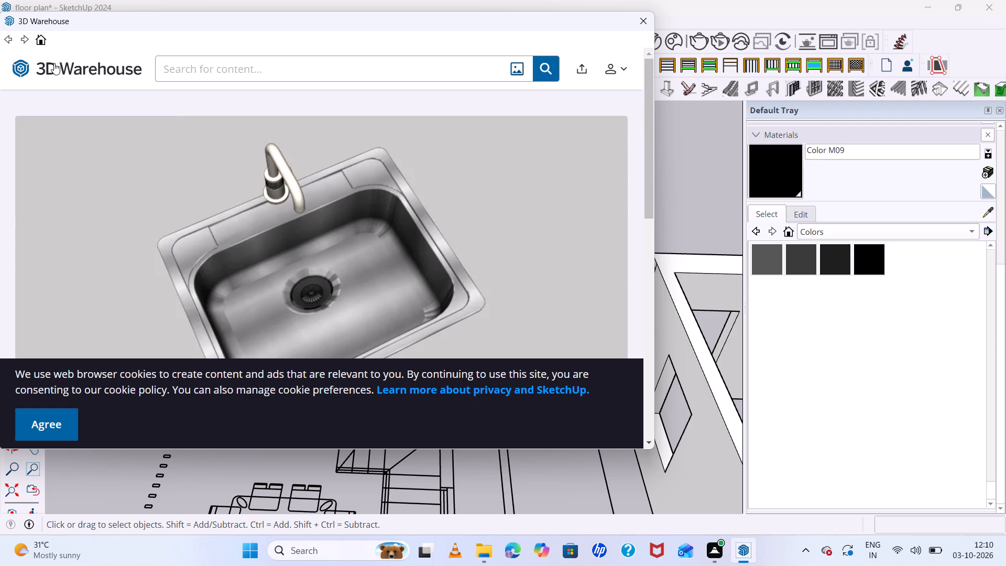
{"action": "left_click", "coordinate": [4, 38]}
{"action": "left_click", "coordinate": [32, 40]}
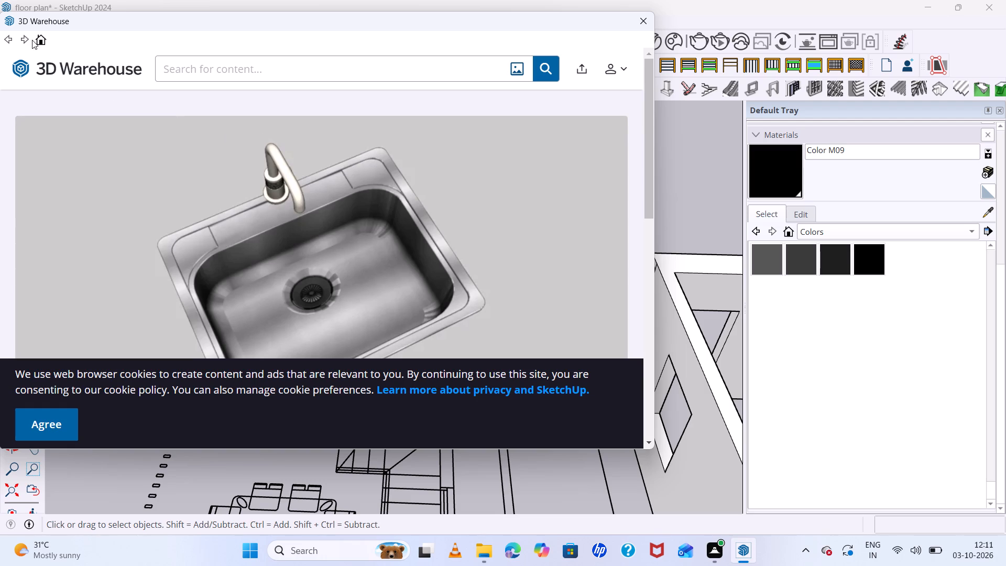
{"action": "left_click", "coordinate": [40, 41]}
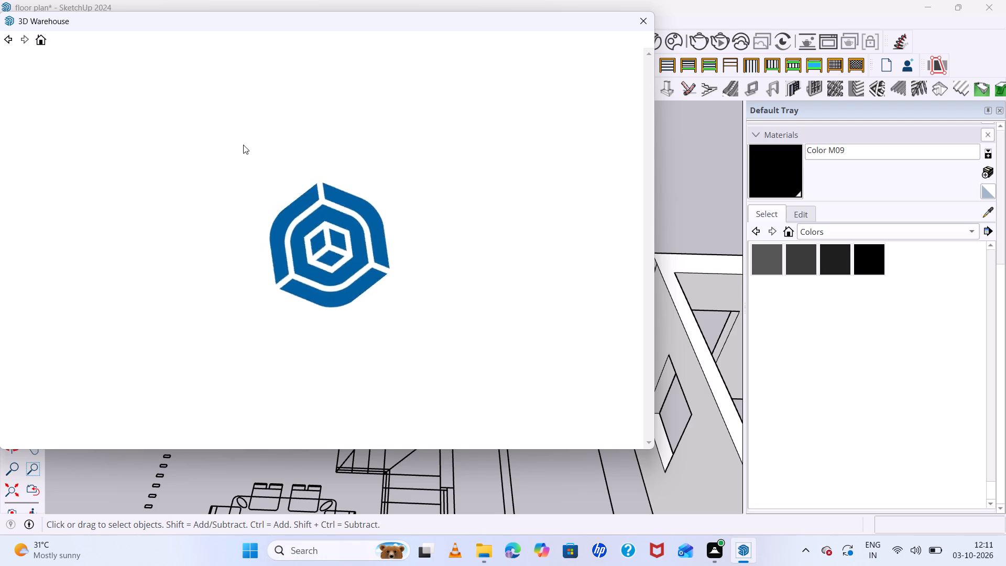
{"action": "left_click", "coordinate": [316, 262]}
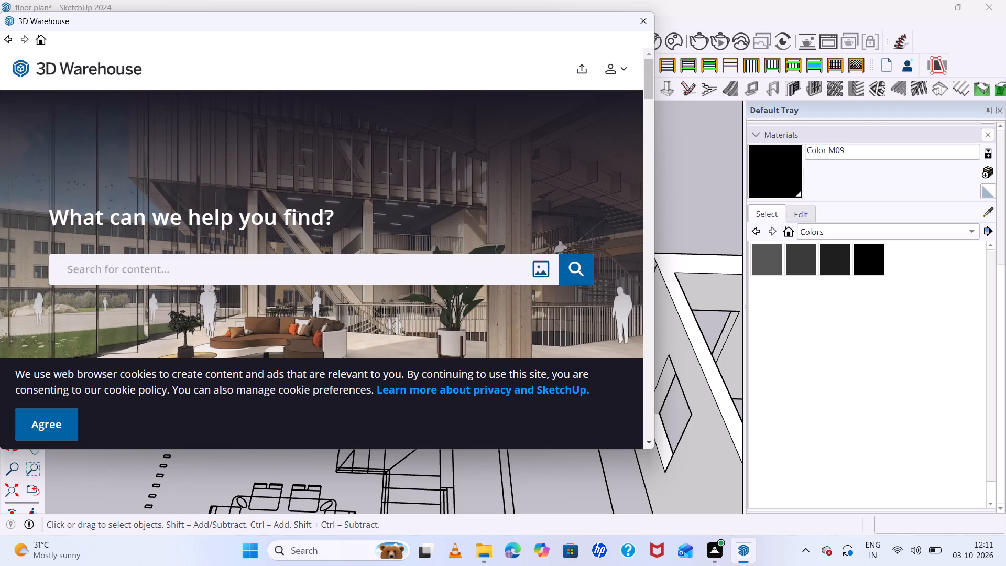
{"action": "type", "text": "st"}
{"action": "type", "text": "ov"}
{"action": "key", "text": "Return"}
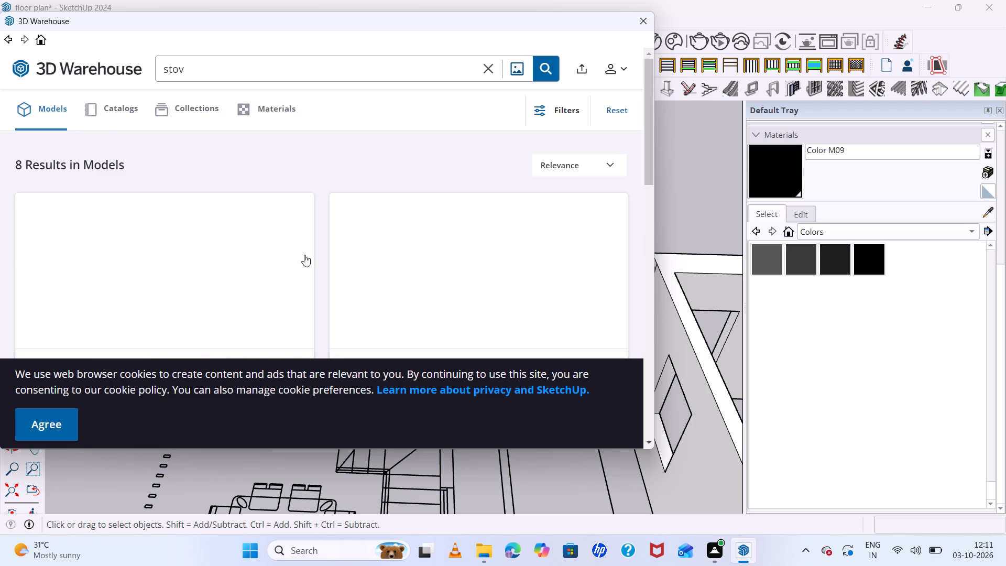
{"action": "scroll", "coordinate": [300, 247], "scroll_direction": "down", "scroll_amount": 7}
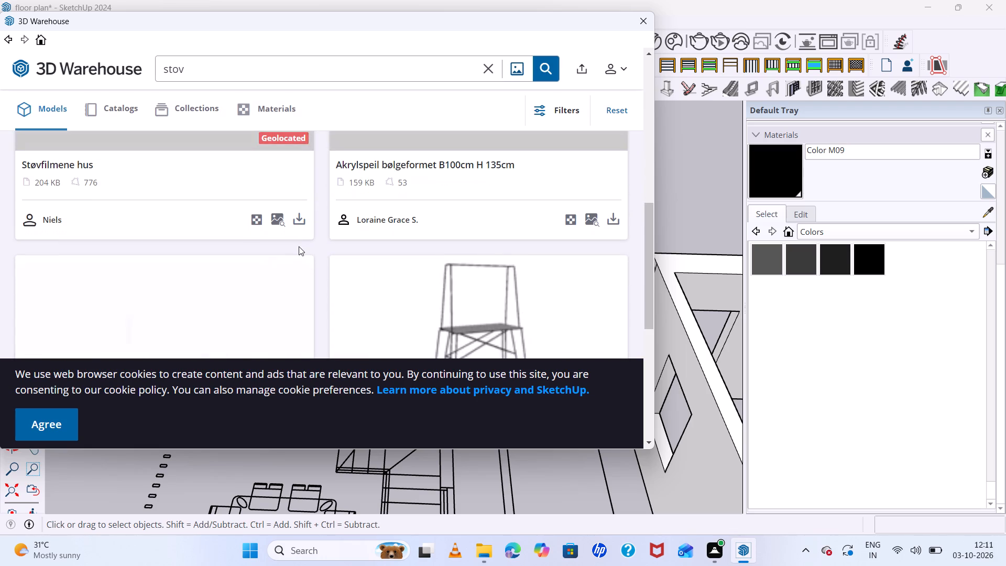
{"action": "scroll", "coordinate": [299, 246], "scroll_direction": "down", "scroll_amount": 7}
{"action": "scroll", "coordinate": [299, 246], "scroll_direction": "up", "scroll_amount": 7}
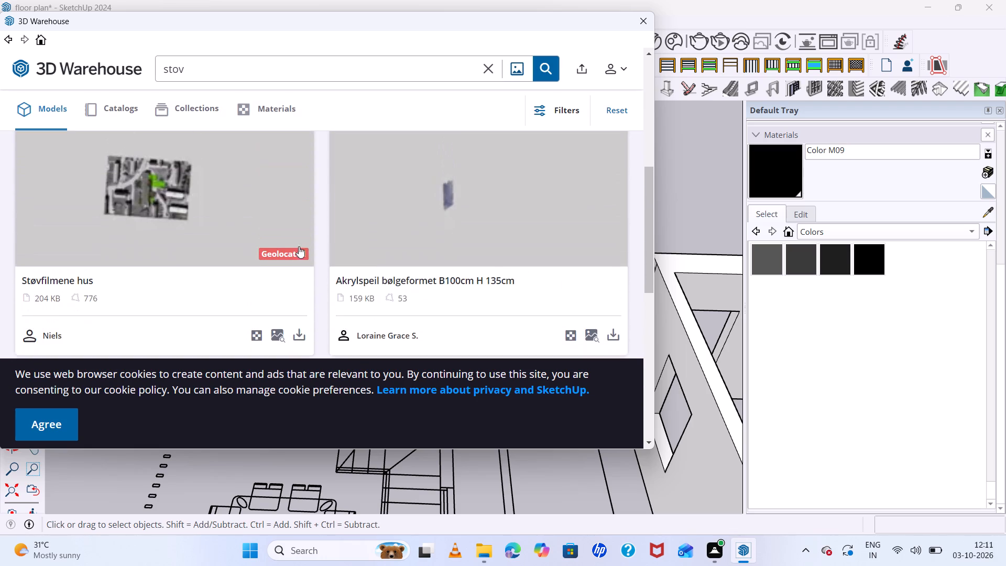
{"action": "scroll", "coordinate": [299, 246], "scroll_direction": "down", "scroll_amount": 19}
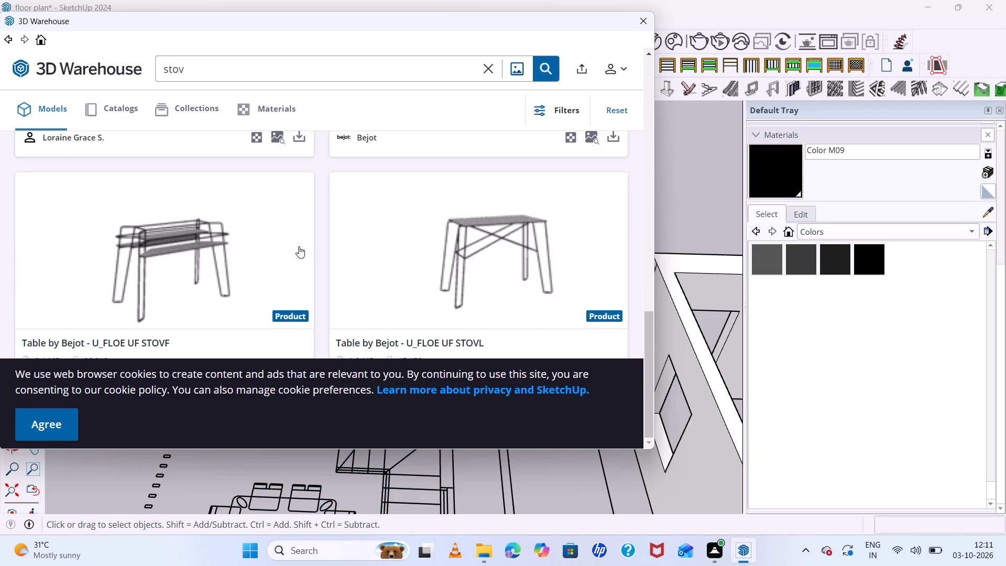
{"action": "scroll", "coordinate": [299, 246], "scroll_direction": "down", "scroll_amount": 2}
{"action": "left_click", "coordinate": [223, 73]}
{"action": "key", "text": "e"}
{"action": "key", "text": "Return"}
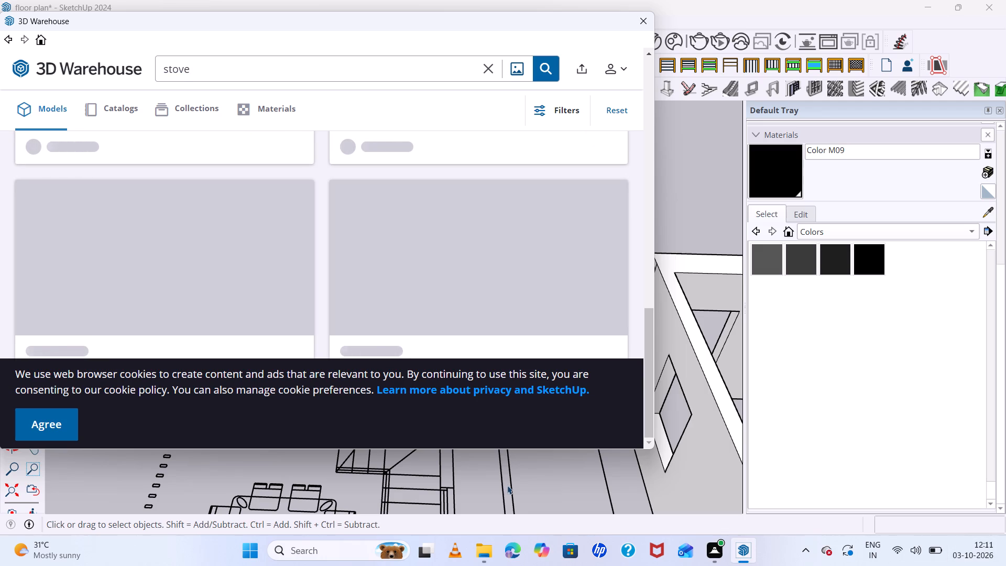
Browse the stove models for a cooktop suited to the black worktop panel.
{"action": "scroll", "coordinate": [481, 464], "scroll_direction": "down", "scroll_amount": 7}
{"action": "scroll", "coordinate": [481, 464], "scroll_direction": "up", "scroll_amount": 6}
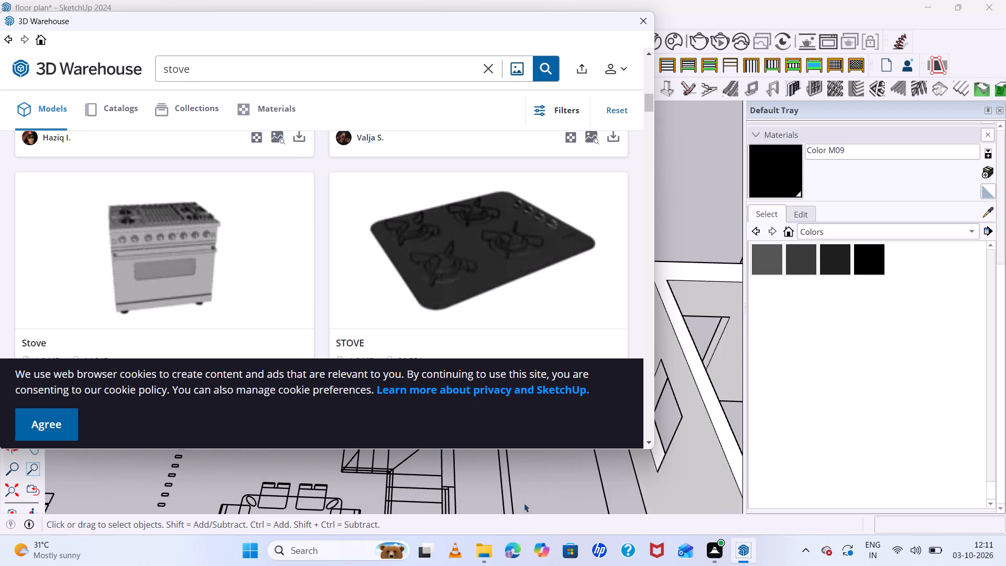
{"action": "scroll", "coordinate": [242, 314], "scroll_direction": "down", "scroll_amount": 9}
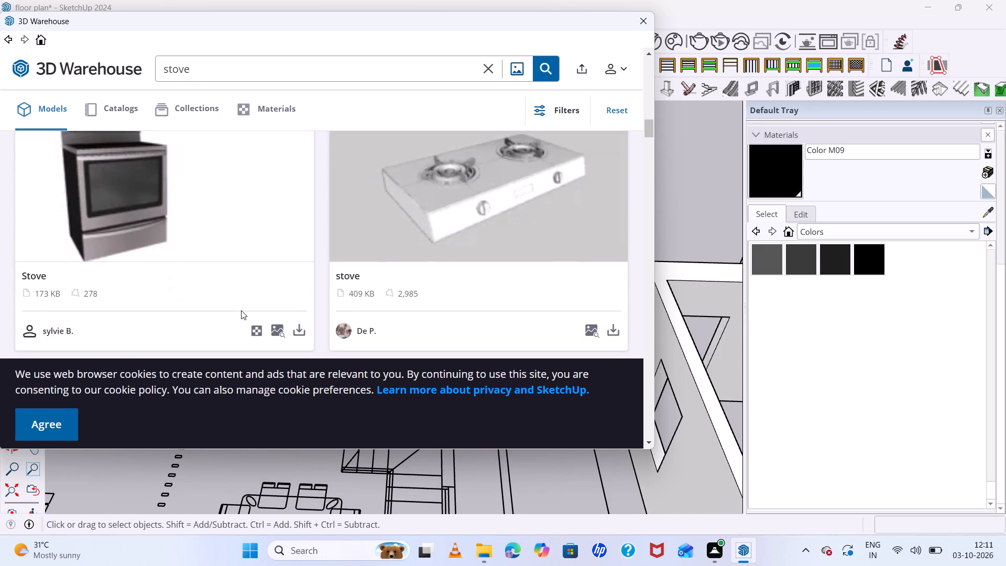
{"action": "scroll", "coordinate": [241, 310], "scroll_direction": "up", "scroll_amount": 6}
{"action": "scroll", "coordinate": [240, 310], "scroll_direction": "down", "scroll_amount": 6}
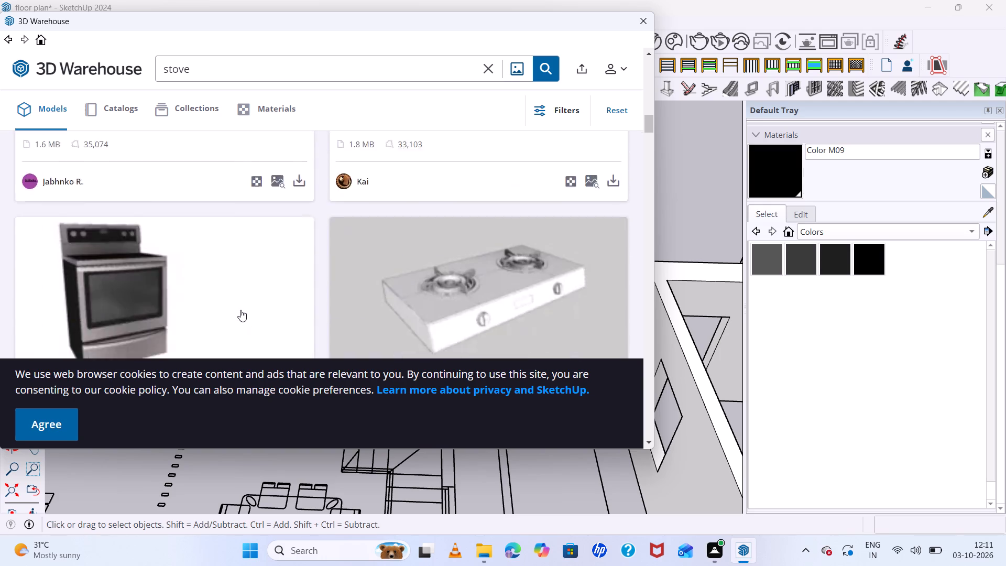
{"action": "scroll", "coordinate": [240, 310], "scroll_direction": "down", "scroll_amount": 8}
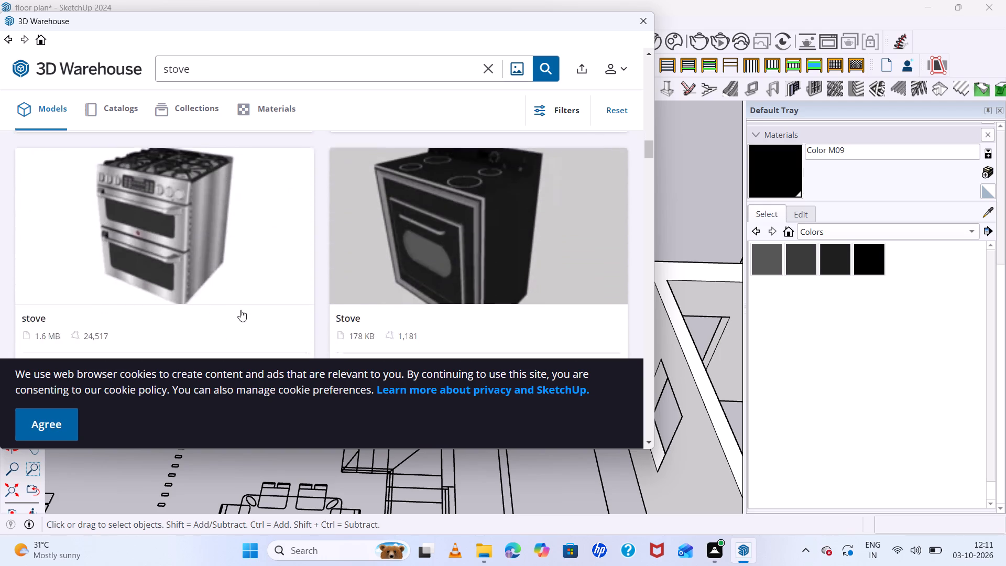
{"action": "scroll", "coordinate": [240, 310], "scroll_direction": "down", "scroll_amount": 6}
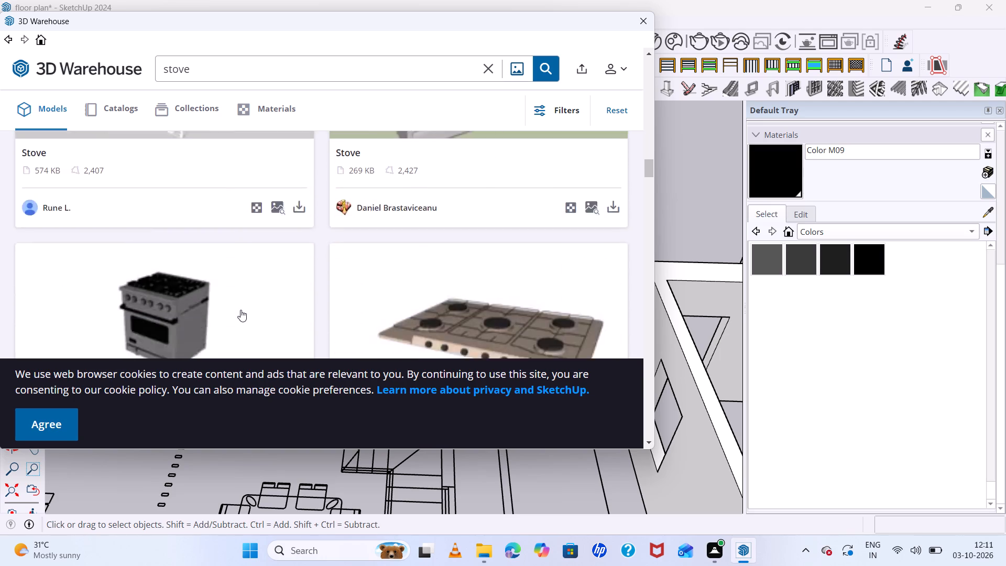
{"action": "scroll", "coordinate": [240, 310], "scroll_direction": "down", "scroll_amount": 3}
{"action": "scroll", "coordinate": [240, 310], "scroll_direction": "up", "scroll_amount": 5}
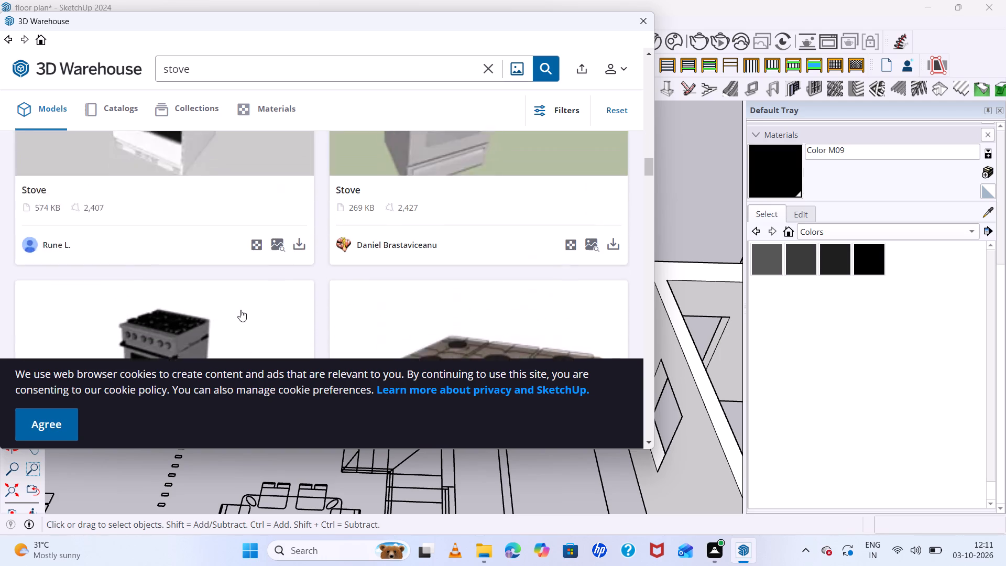
{"action": "scroll", "coordinate": [240, 310], "scroll_direction": "down", "scroll_amount": 9}
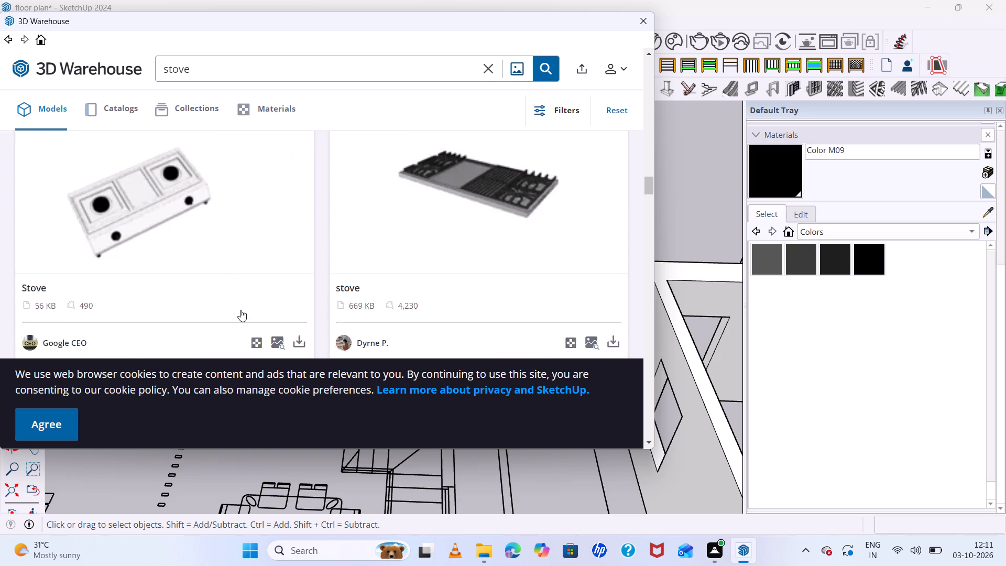
{"action": "scroll", "coordinate": [240, 310], "scroll_direction": "down", "scroll_amount": 3}
{"action": "scroll", "coordinate": [240, 310], "scroll_direction": "up", "scroll_amount": 10}
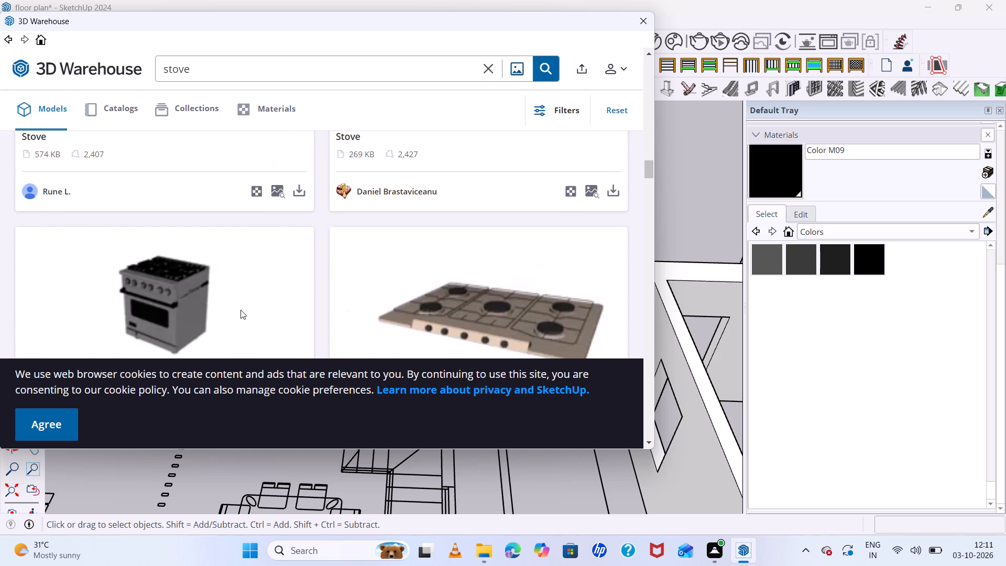
{"action": "scroll", "coordinate": [383, 288], "scroll_direction": "down", "scroll_amount": 2}
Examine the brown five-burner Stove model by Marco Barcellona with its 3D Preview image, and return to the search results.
{"action": "left_click", "coordinate": [431, 214]}
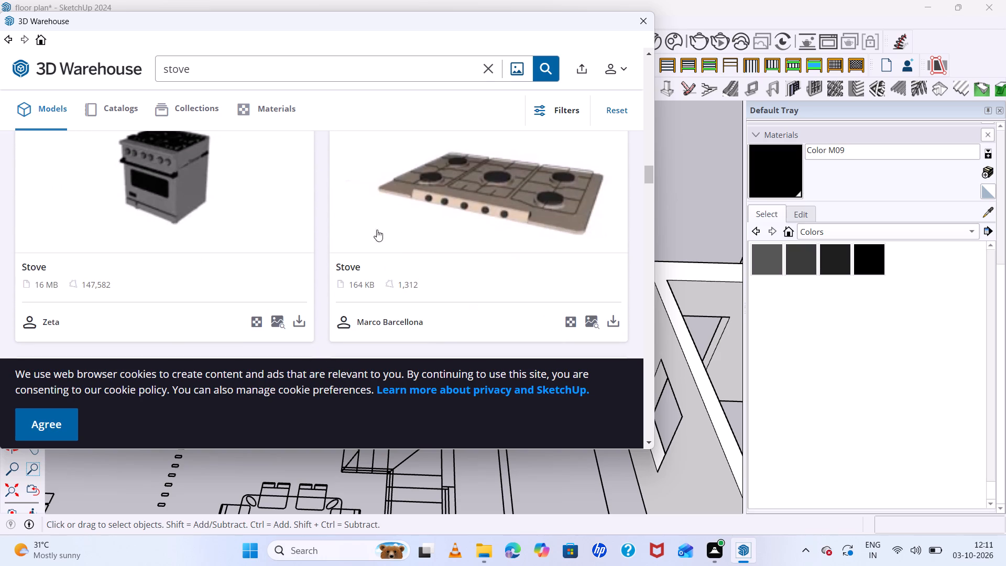
{"action": "scroll", "coordinate": [375, 270], "scroll_direction": "up", "scroll_amount": 5}
{"action": "scroll", "coordinate": [358, 266], "scroll_direction": "down", "scroll_amount": 4}
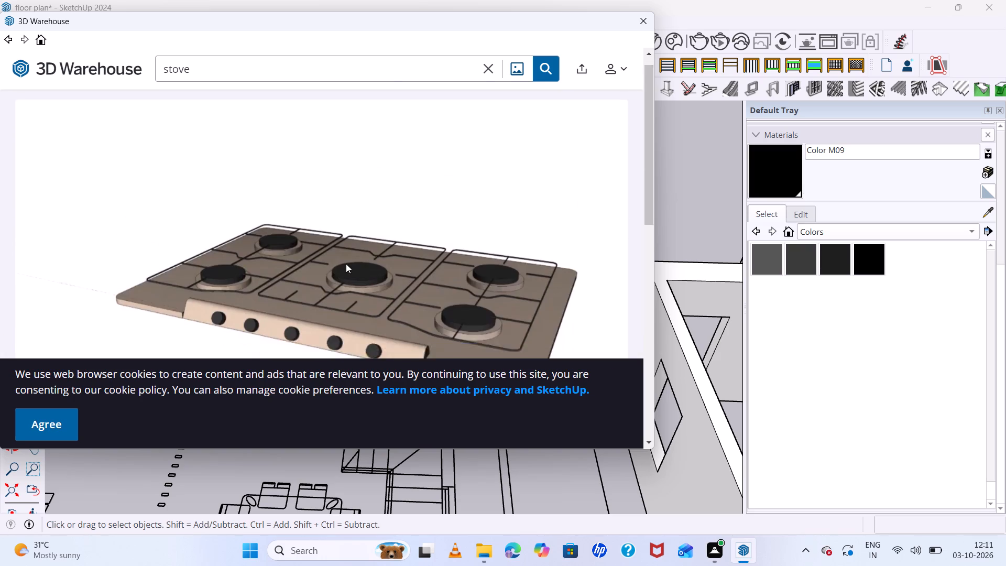
{"action": "scroll", "coordinate": [346, 264], "scroll_direction": "down", "scroll_amount": 2}
{"action": "scroll", "coordinate": [394, 122], "scroll_direction": "up", "scroll_amount": 4}
{"action": "scroll", "coordinate": [383, 216], "scroll_direction": "down", "scroll_amount": 1}
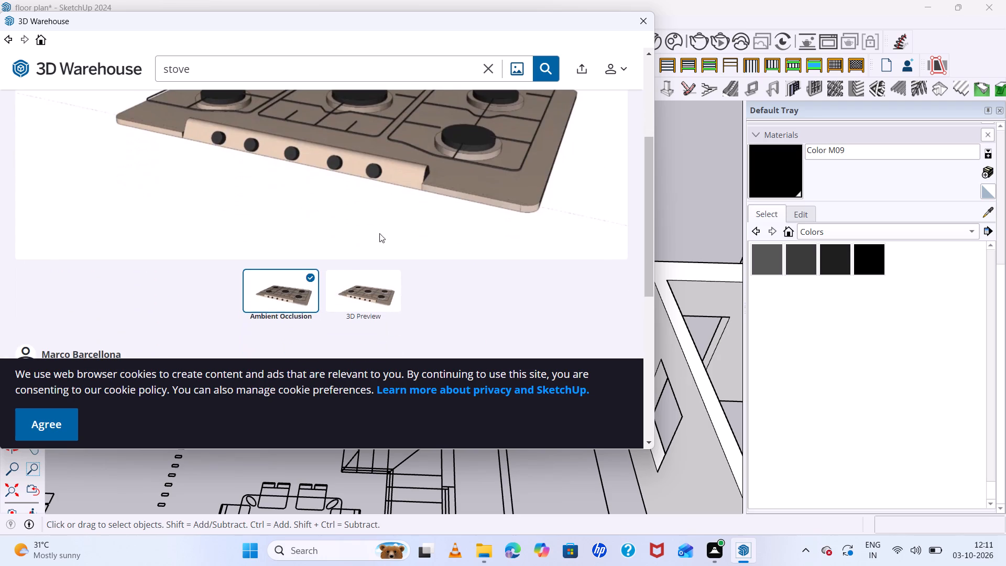
{"action": "left_click", "coordinate": [369, 279]}
{"action": "middle_click_drag", "start_coordinate": [268, 227], "coordinate": [313, 281]}
{"action": "middle_click", "coordinate": [313, 281]}
{"action": "scroll", "coordinate": [337, 228], "scroll_direction": "up", "scroll_amount": 3}
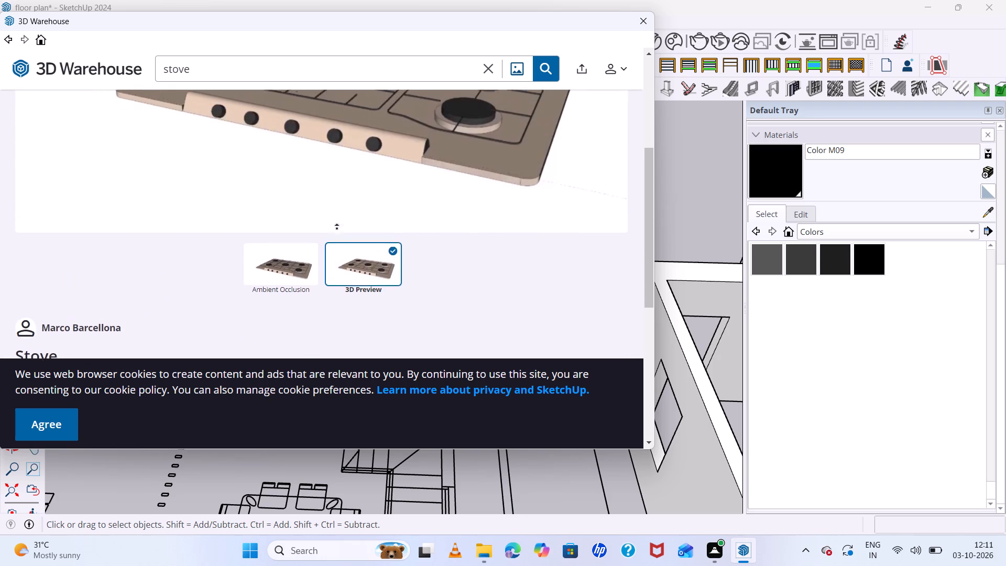
{"action": "scroll", "coordinate": [337, 228], "scroll_direction": "up", "scroll_amount": 3}
{"action": "scroll", "coordinate": [337, 227], "scroll_direction": "down", "scroll_amount": 6}
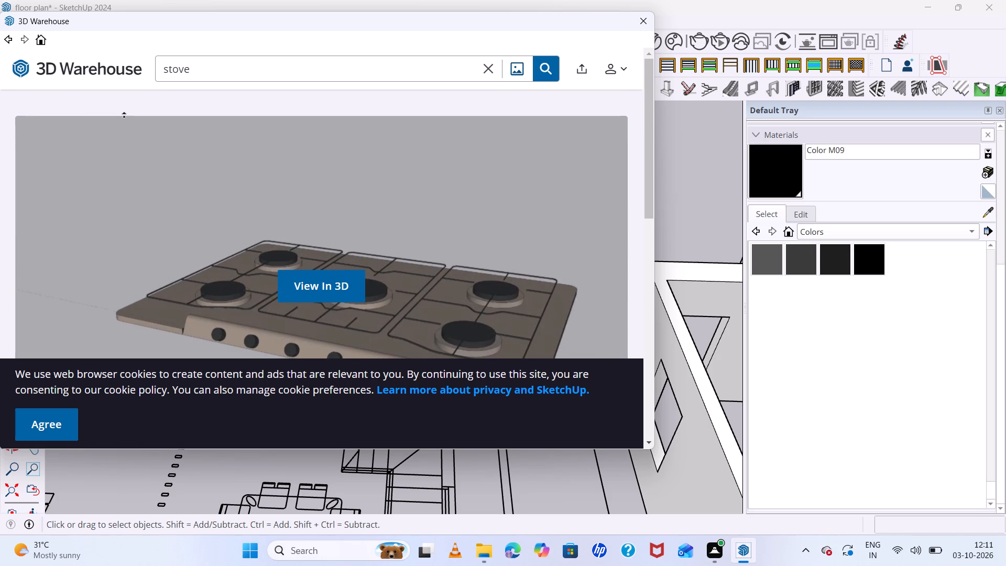
{"action": "left_click", "coordinate": [5, 39]}
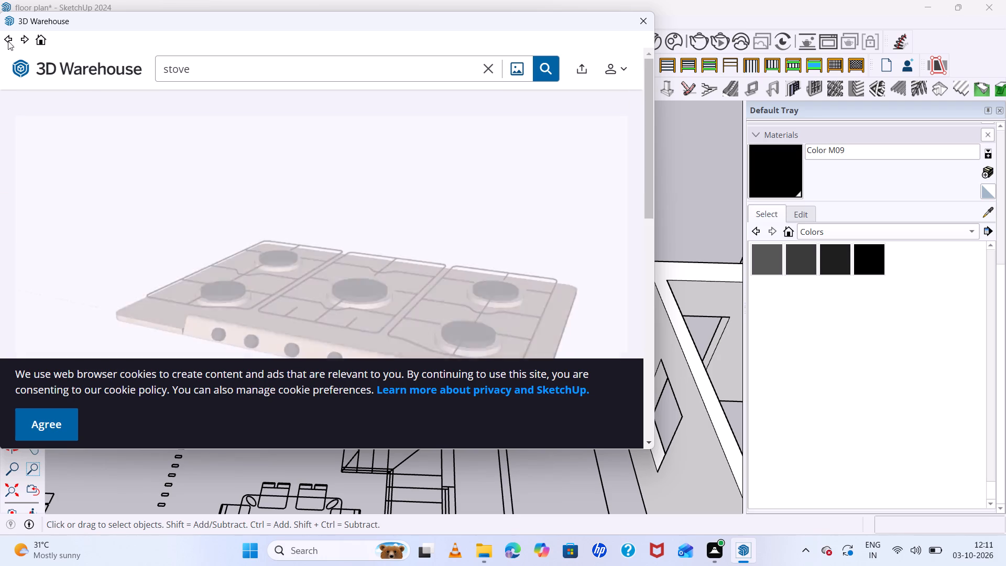
Look further through the stove search results for a flat black cooktop model.
{"action": "scroll", "coordinate": [223, 199], "scroll_direction": "down", "scroll_amount": 9}
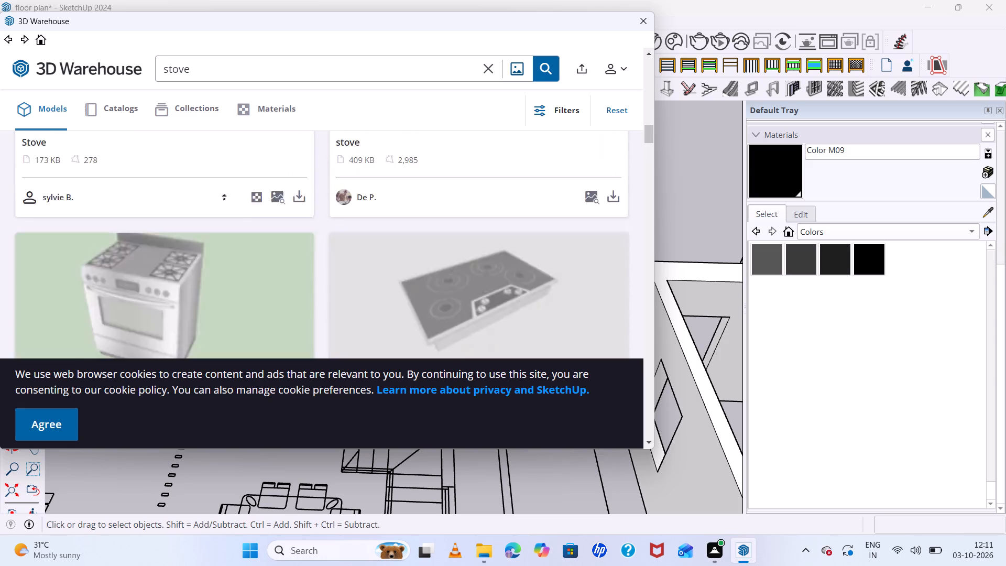
{"action": "scroll", "coordinate": [224, 199], "scroll_direction": "up", "scroll_amount": 4}
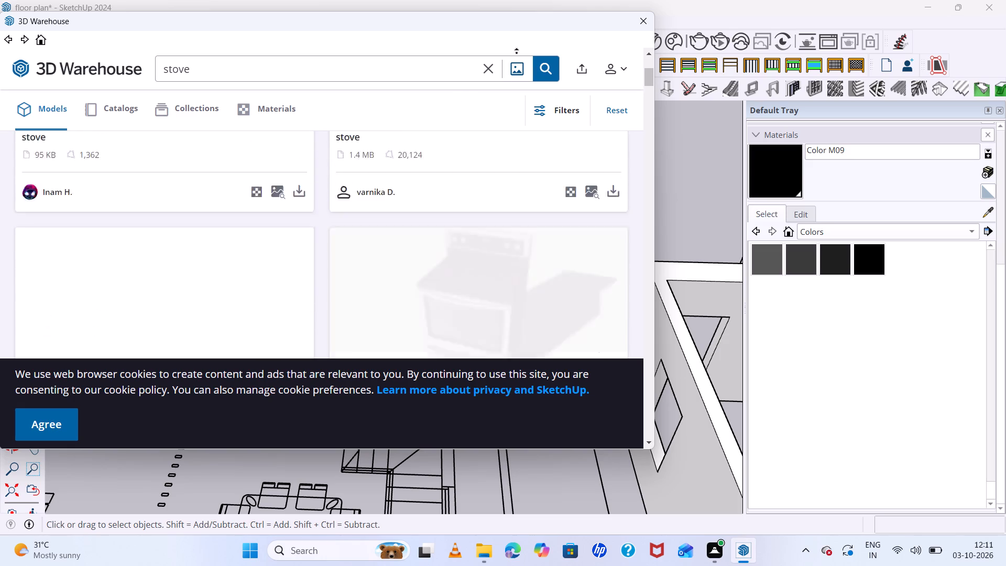
{"action": "scroll", "coordinate": [321, 286], "scroll_direction": "down", "scroll_amount": 11}
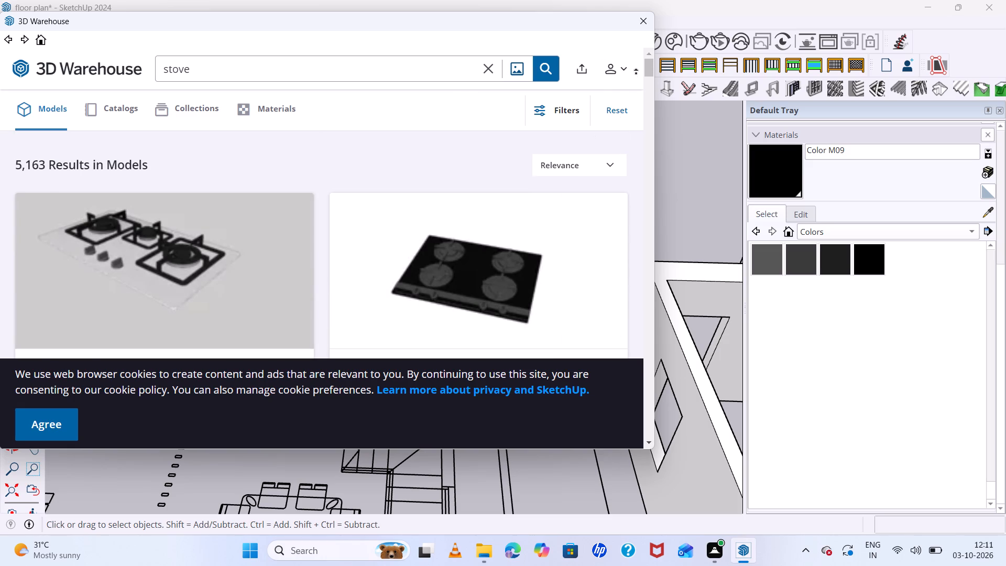
{"action": "left_click", "coordinate": [651, 71]}
{"action": "scroll", "coordinate": [636, 161], "scroll_direction": "down", "scroll_amount": 16}
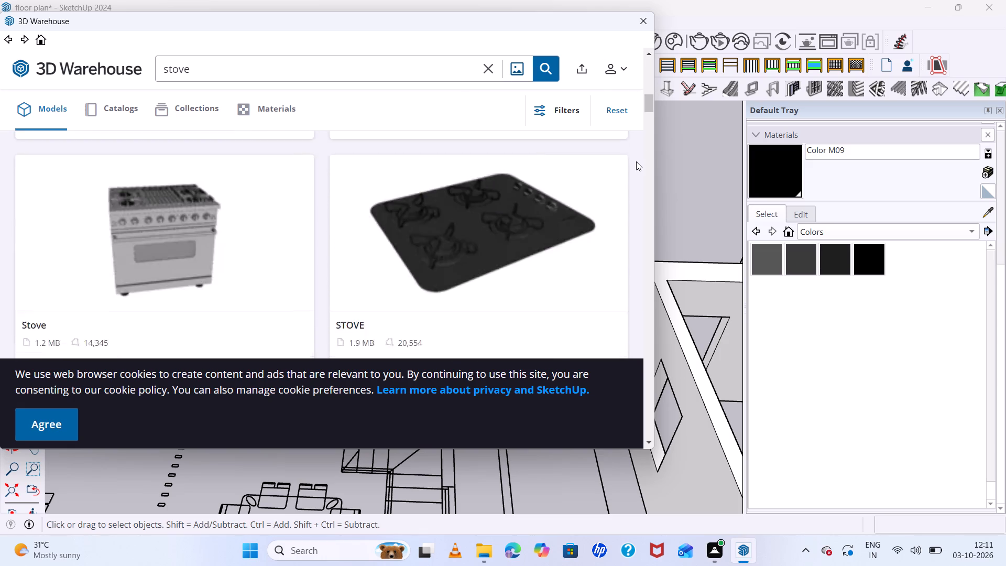
{"action": "scroll", "coordinate": [636, 161], "scroll_direction": "down", "scroll_amount": 14}
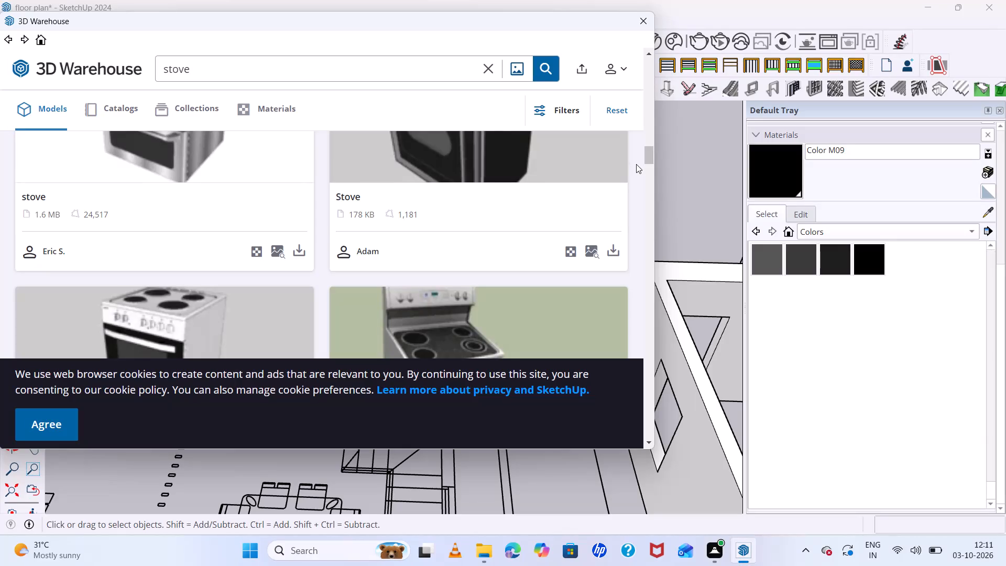
{"action": "scroll", "coordinate": [618, 154], "scroll_direction": "down", "scroll_amount": 8}
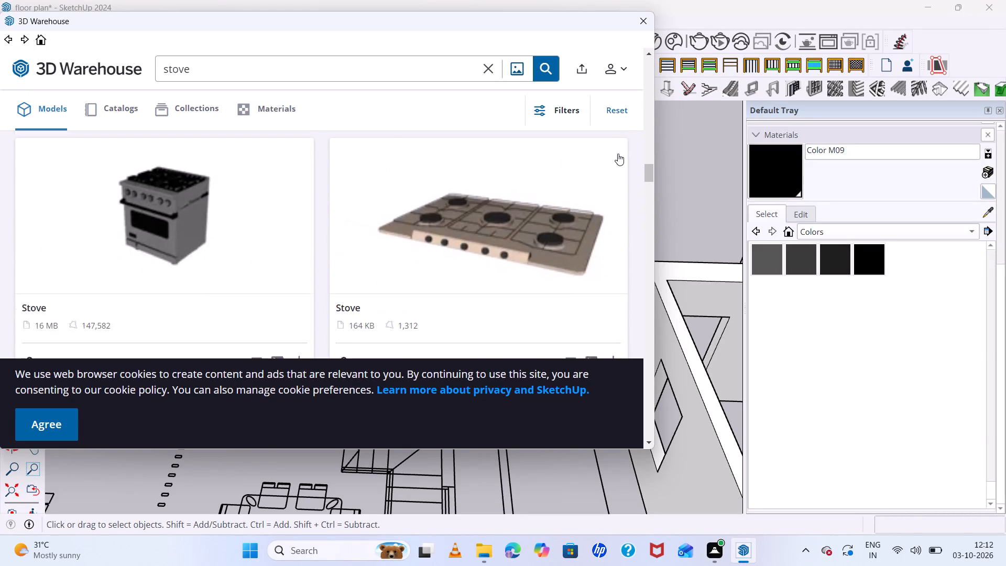
{"action": "scroll", "coordinate": [618, 154], "scroll_direction": "down", "scroll_amount": 10}
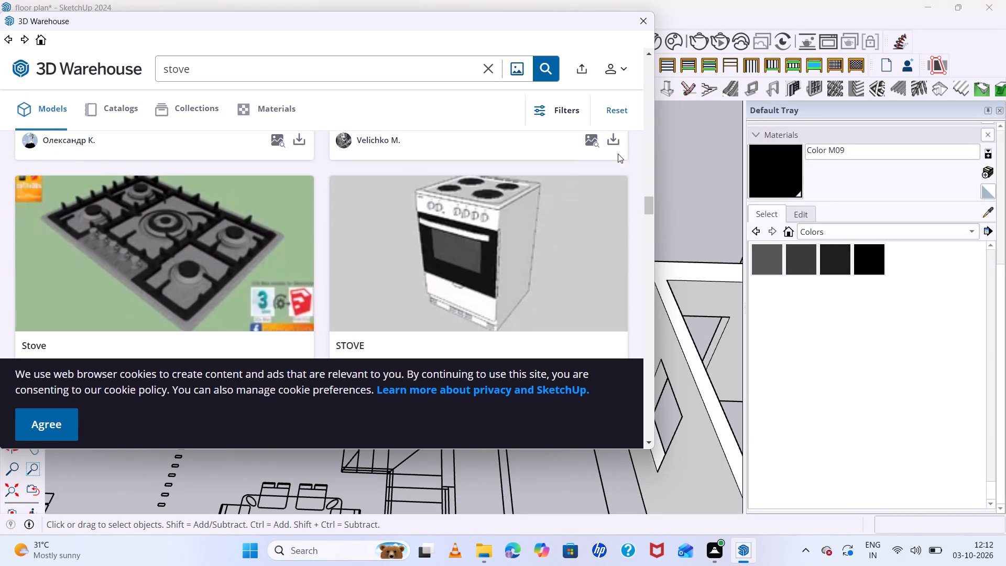
{"action": "scroll", "coordinate": [618, 154], "scroll_direction": "down", "scroll_amount": 4}
{"action": "scroll", "coordinate": [618, 154], "scroll_direction": "up", "scroll_amount": 5}
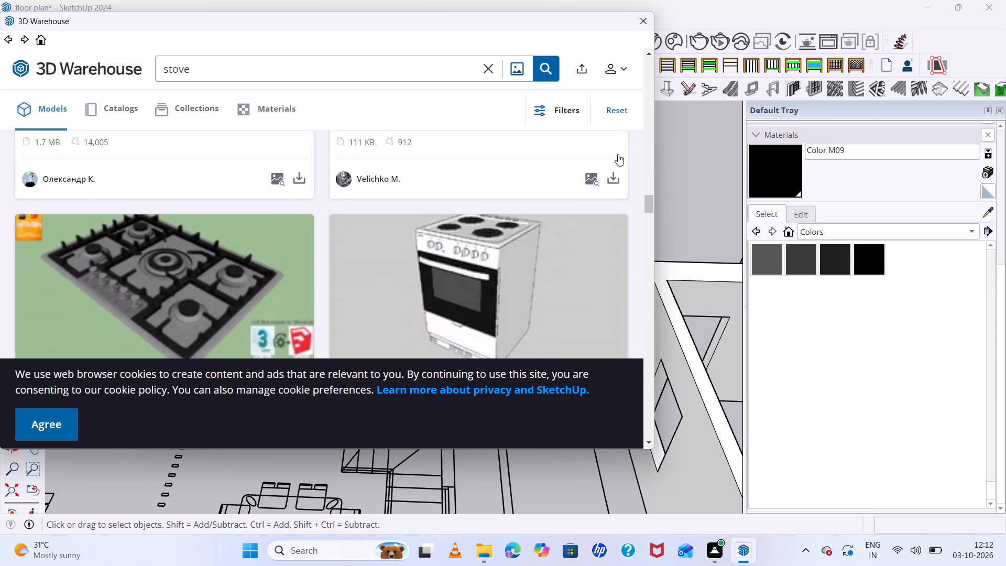
{"action": "scroll", "coordinate": [581, 169], "scroll_direction": "down", "scroll_amount": 7}
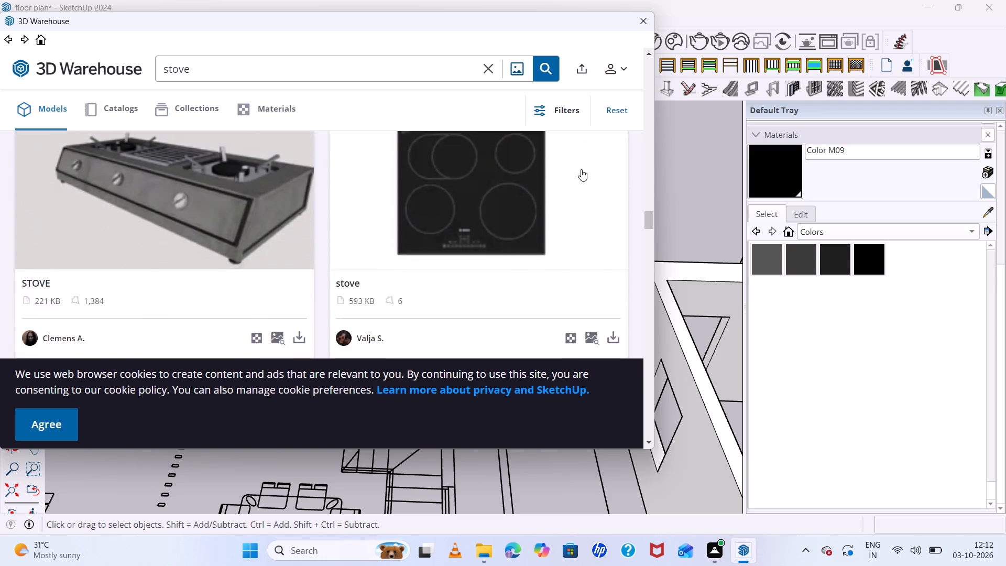
{"action": "scroll", "coordinate": [581, 169], "scroll_direction": "down", "scroll_amount": 15}
{"action": "scroll", "coordinate": [581, 169], "scroll_direction": "up", "scroll_amount": 1}
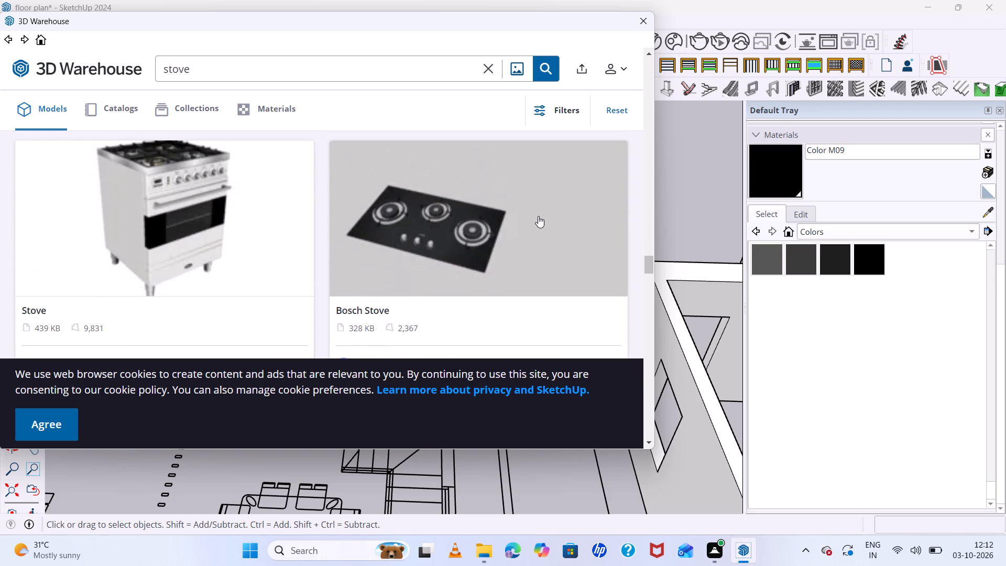
Load the three-burner Bosch Stove from the 3D Warehouse and place it on the counter's black worktop panel.
{"action": "left_click", "coordinate": [537, 221]}
{"action": "scroll", "coordinate": [404, 242], "scroll_direction": "down", "scroll_amount": 3}
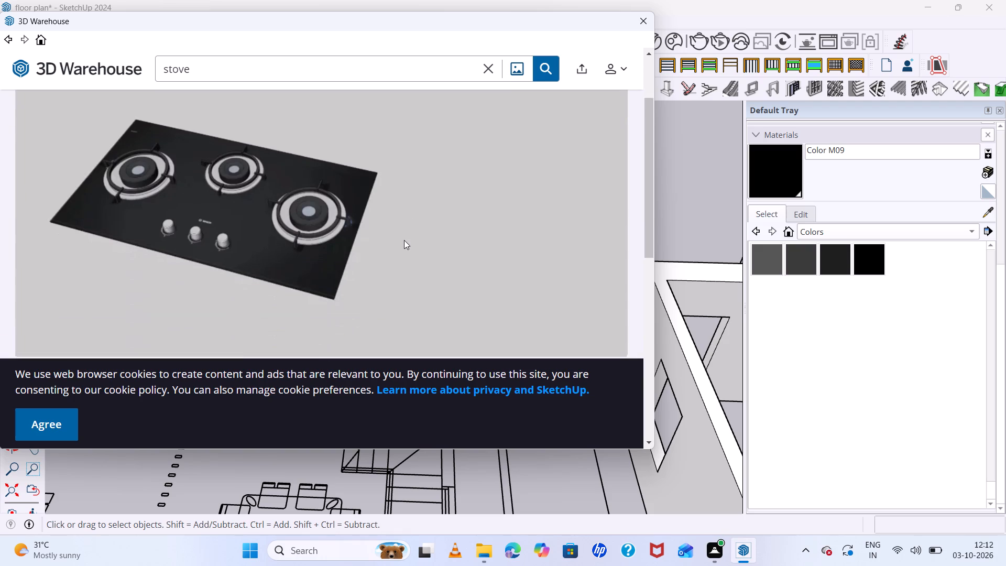
{"action": "scroll", "coordinate": [404, 240], "scroll_direction": "down", "scroll_amount": 2}
{"action": "left_click", "coordinate": [518, 277]}
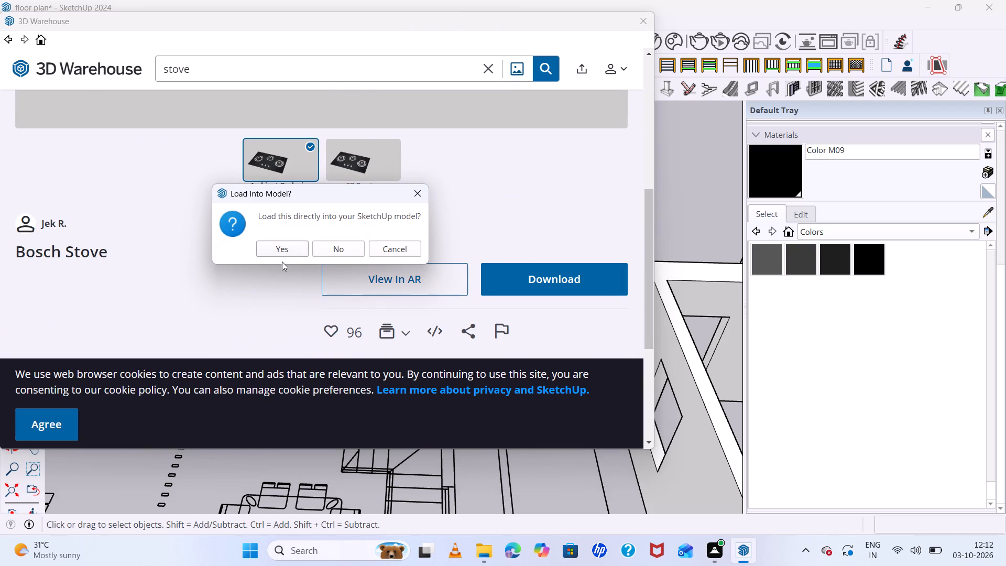
{"action": "left_click", "coordinate": [284, 251]}
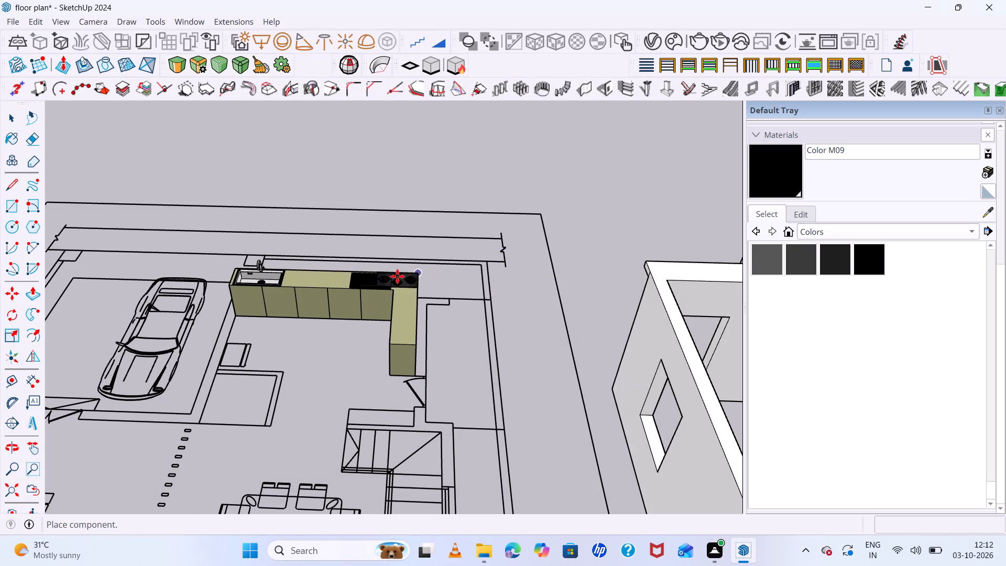
{"action": "scroll", "coordinate": [387, 279], "scroll_direction": "up", "scroll_amount": 6}
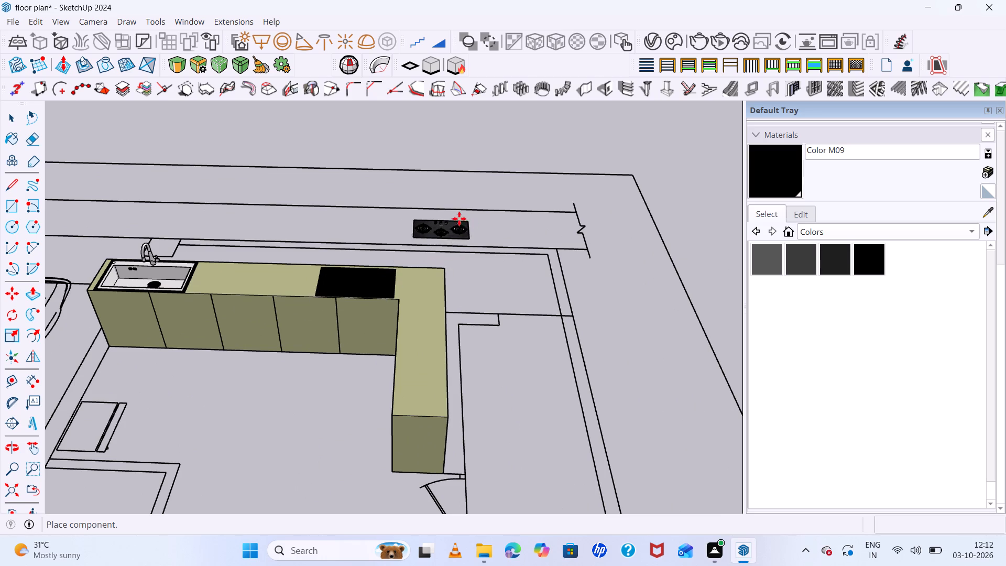
{"action": "left_click", "coordinate": [391, 269]}
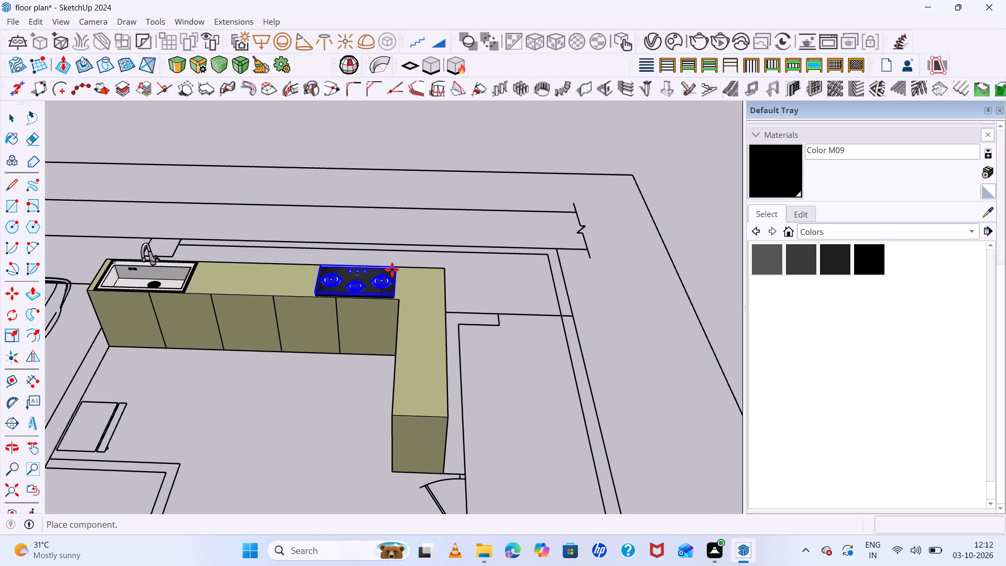
Scale the stove along the green axis to about 1.07 so it reaches the black panel's front edge.
{"action": "scroll", "coordinate": [370, 307], "scroll_direction": "up", "scroll_amount": 20}
{"action": "scroll", "coordinate": [370, 307], "scroll_direction": "up", "scroll_amount": 2}
{"action": "middle_click_drag", "start_coordinate": [461, 280], "coordinate": [469, 303]}
{"action": "key", "text": "s"}
{"action": "scroll", "coordinate": [358, 281], "scroll_direction": "up", "scroll_amount": 5}
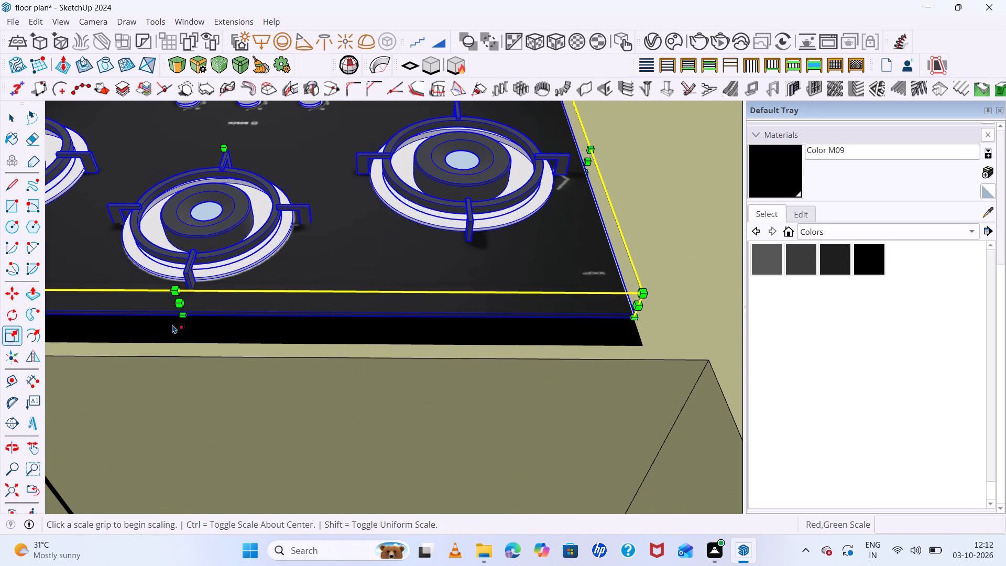
{"action": "left_click", "coordinate": [179, 306]}
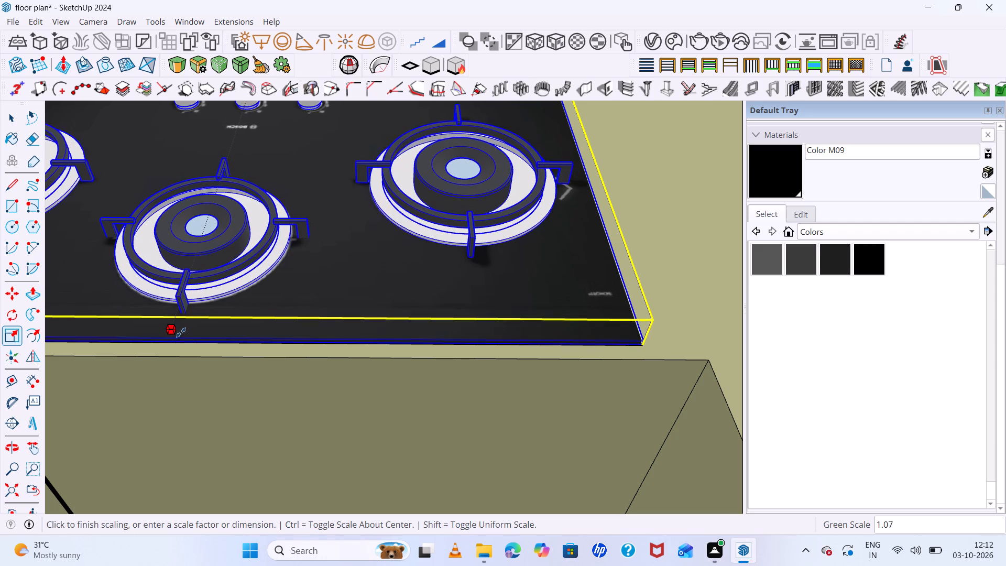
{"action": "left_click", "coordinate": [181, 334]}
Flip the stove across its green-axis plane so the control knobs face the front of the counter.
{"action": "scroll", "coordinate": [213, 260], "scroll_direction": "down", "scroll_amount": 13}
{"action": "middle_click_drag", "start_coordinate": [363, 323], "coordinate": [505, 485]}
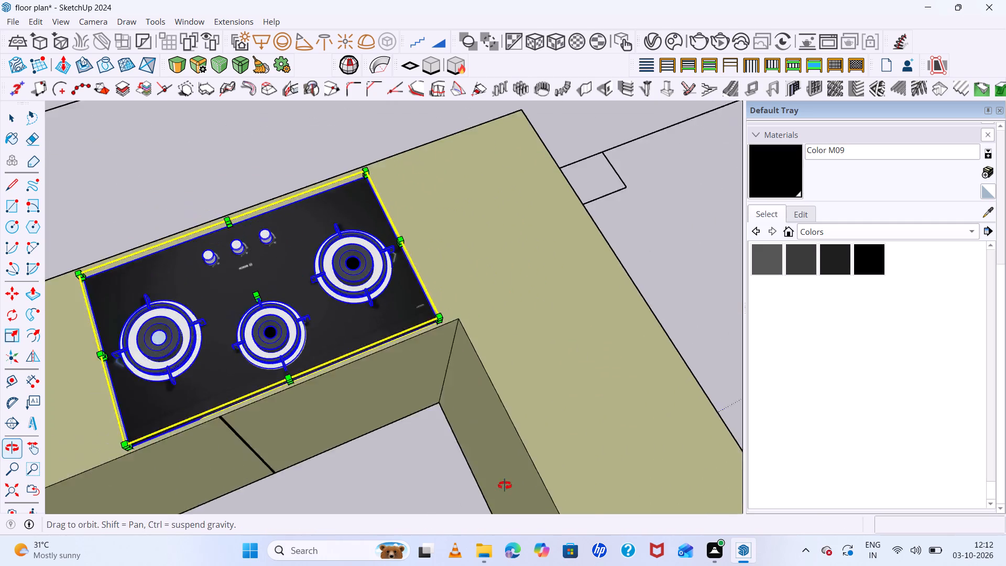
{"action": "middle_click_drag", "start_coordinate": [505, 485], "coordinate": [520, 506]}
{"action": "middle_click_drag", "start_coordinate": [243, 287], "coordinate": [477, 236]}
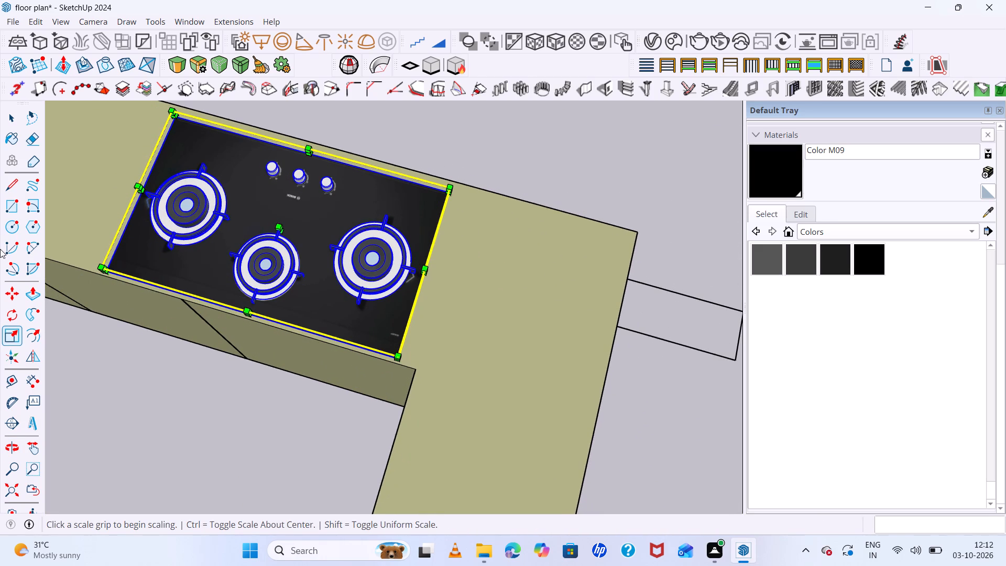
{"action": "left_click", "coordinate": [32, 358]}
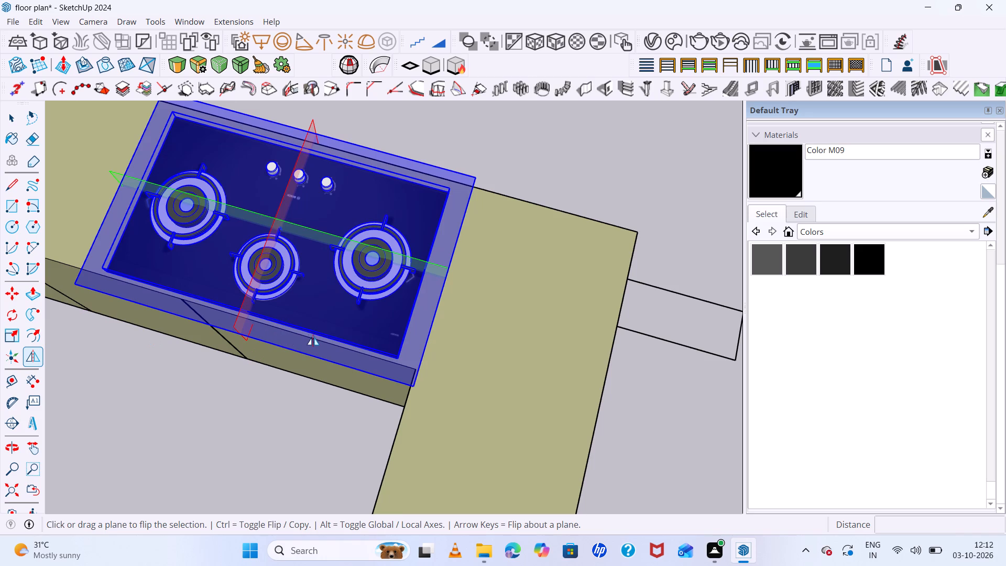
{"action": "middle_click_drag", "start_coordinate": [302, 343], "coordinate": [311, 318]}
{"action": "left_click_drag", "start_coordinate": [342, 234], "coordinate": [342, 235]}
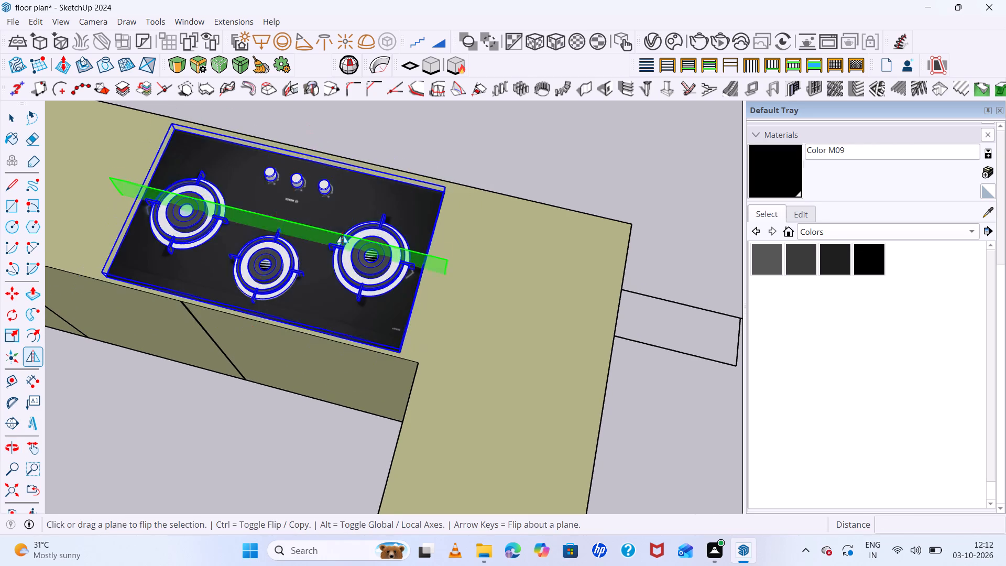
{"action": "left_click_drag", "start_coordinate": [342, 235], "coordinate": [331, 289]}
{"action": "middle_click_drag", "start_coordinate": [340, 268], "coordinate": [340, 238]}
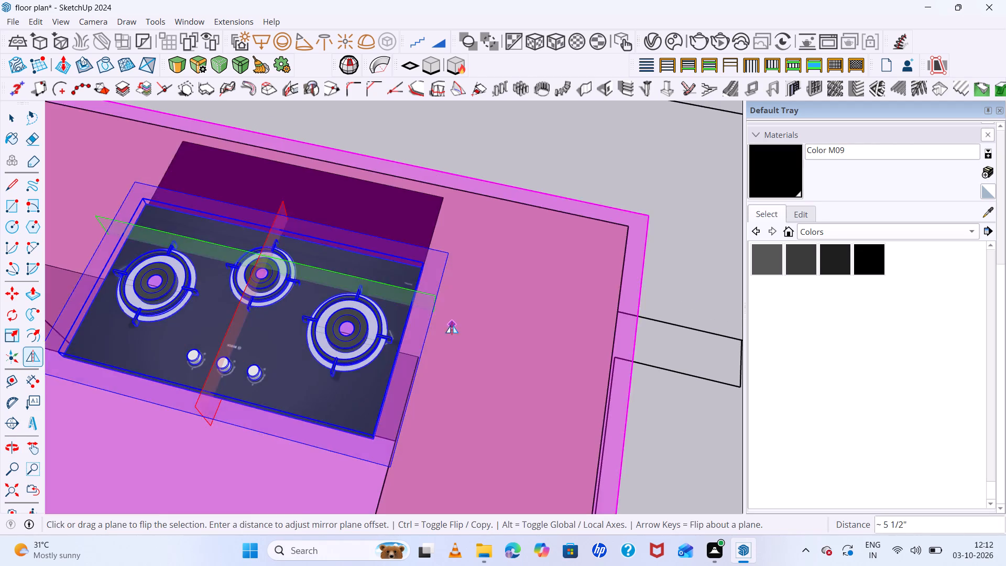
{"action": "key", "text": "space"}
Move the flipped stove back about 10 3/4" by its corner so it covers the black worktop panel.
{"action": "key", "text": "m"}
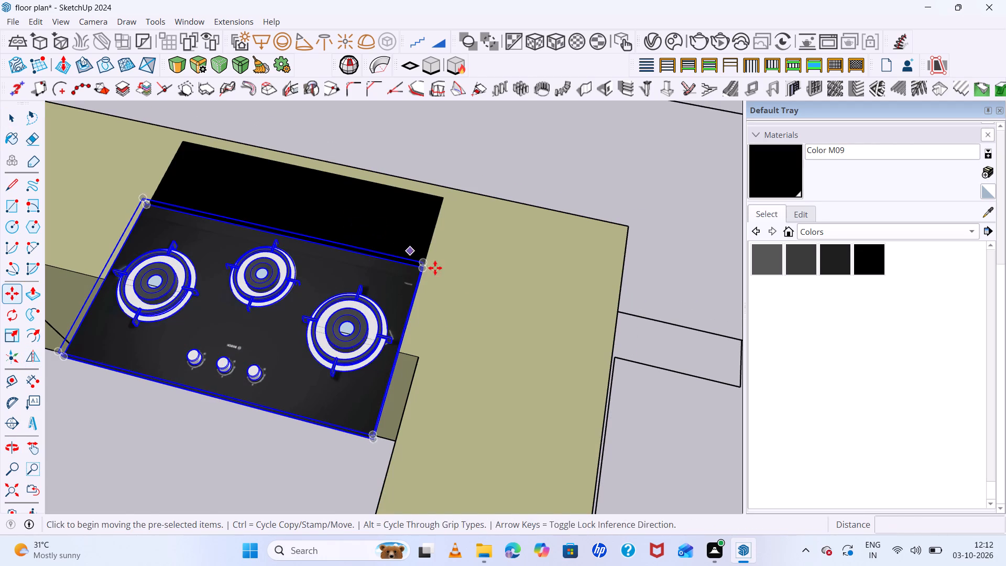
{"action": "scroll", "coordinate": [464, 283], "scroll_direction": "up", "scroll_amount": 1}
{"action": "middle_click_drag", "start_coordinate": [464, 283], "coordinate": [319, 249]}
{"action": "scroll", "coordinate": [418, 258], "scroll_direction": "up", "scroll_amount": 7}
{"action": "left_click", "coordinate": [435, 299]}
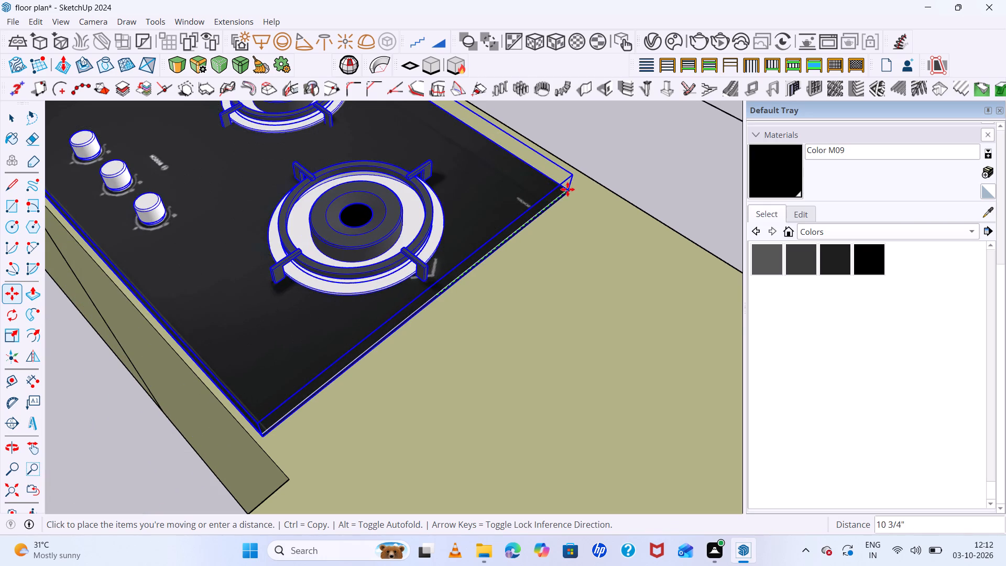
{"action": "left_click", "coordinate": [567, 189]}
{"action": "scroll", "coordinate": [417, 221], "scroll_direction": "down", "scroll_amount": 15}
{"action": "key", "text": "space"}
{"action": "left_click", "coordinate": [563, 145]}
Examine the L-shaped counter from several angles, checking the sink, the cabinet fronts and the placed stove.
{"action": "scroll", "coordinate": [556, 146], "scroll_direction": "down", "scroll_amount": 5}
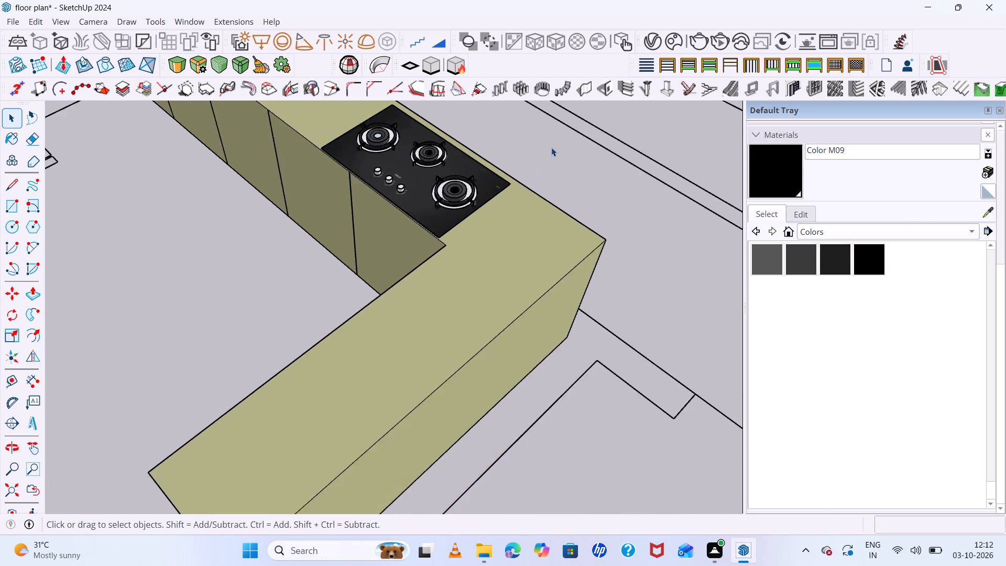
{"action": "scroll", "coordinate": [551, 147], "scroll_direction": "down", "scroll_amount": 8}
{"action": "middle_click_drag", "start_coordinate": [367, 299], "coordinate": [516, 314]}
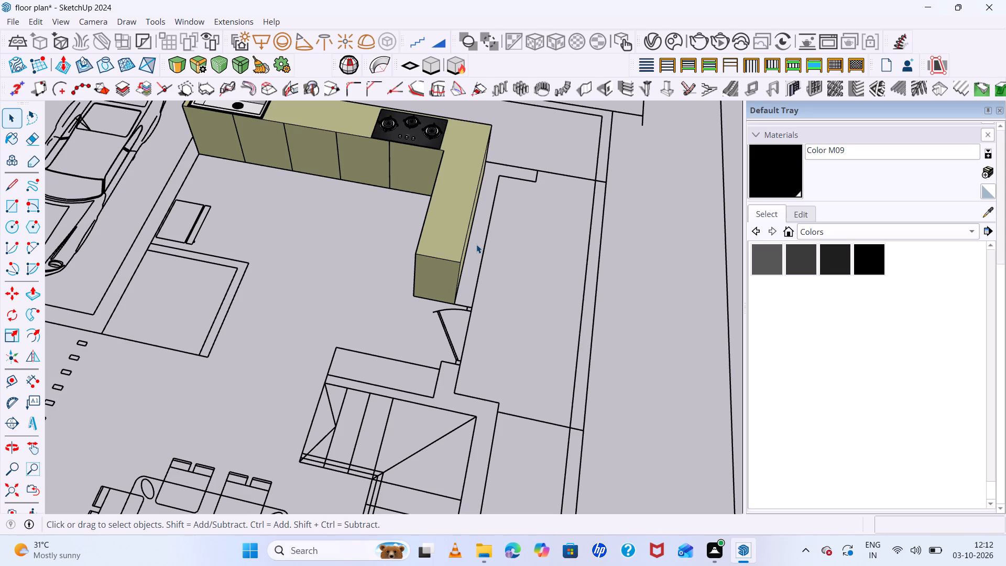
{"action": "scroll", "coordinate": [410, 121], "scroll_direction": "down", "scroll_amount": 4}
{"action": "scroll", "coordinate": [287, 158], "scroll_direction": "up", "scroll_amount": 5}
{"action": "middle_click_drag", "start_coordinate": [358, 212], "coordinate": [614, 245]}
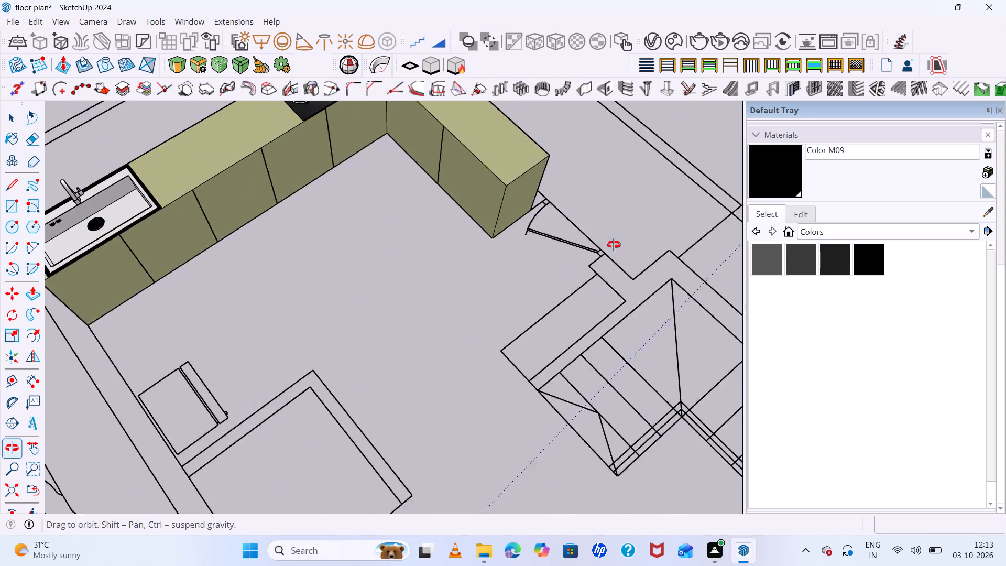
{"action": "middle_click_drag", "start_coordinate": [614, 245], "coordinate": [619, 144]}
{"action": "scroll", "coordinate": [519, 158], "scroll_direction": "up", "scroll_amount": 1}
{"action": "scroll", "coordinate": [412, 166], "scroll_direction": "down", "scroll_amount": 7}
{"action": "middle_click_drag", "start_coordinate": [546, 167], "coordinate": [452, 255]}
{"action": "scroll", "coordinate": [483, 128], "scroll_direction": "up", "scroll_amount": 7}
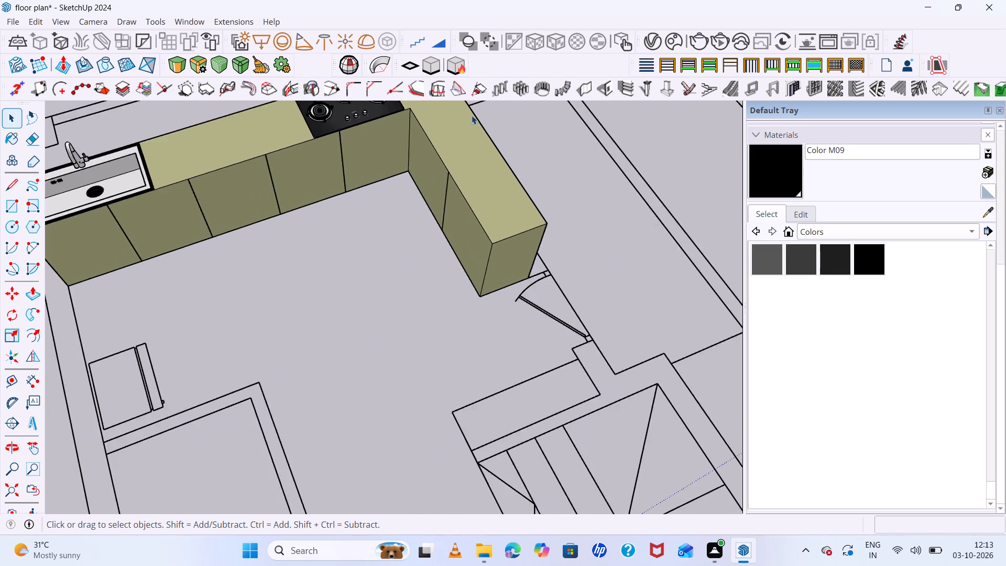
{"action": "scroll", "coordinate": [453, 133], "scroll_direction": "down", "scroll_amount": 11}
{"action": "scroll", "coordinate": [286, 129], "scroll_direction": "up", "scroll_amount": 7}
{"action": "middle_click_drag", "start_coordinate": [587, 239], "coordinate": [573, 214]}
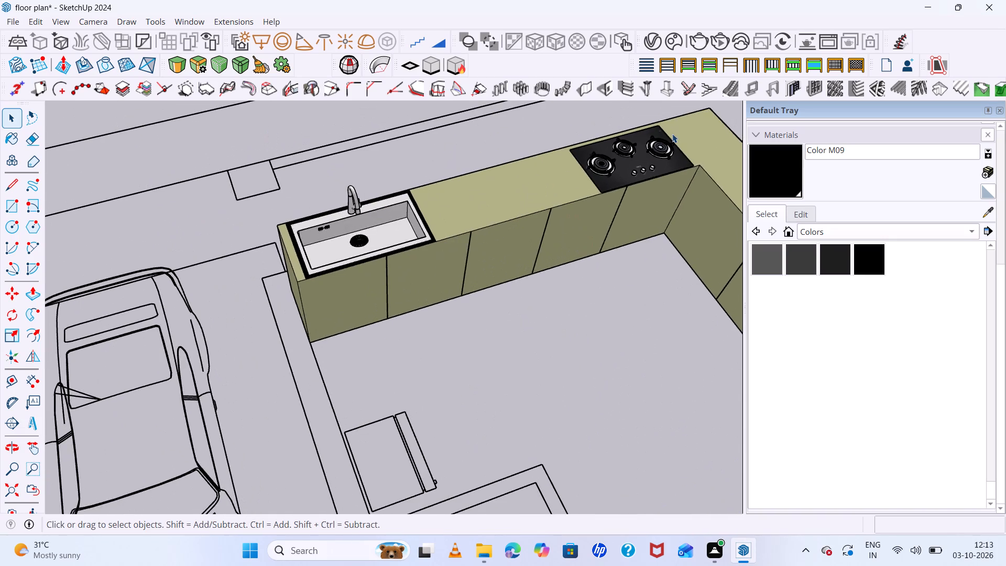
{"action": "scroll", "coordinate": [672, 134], "scroll_direction": "up", "scroll_amount": 20}
{"action": "scroll", "coordinate": [672, 134], "scroll_direction": "up", "scroll_amount": 1}
{"action": "scroll", "coordinate": [231, 166], "scroll_direction": "down", "scroll_amount": 8}
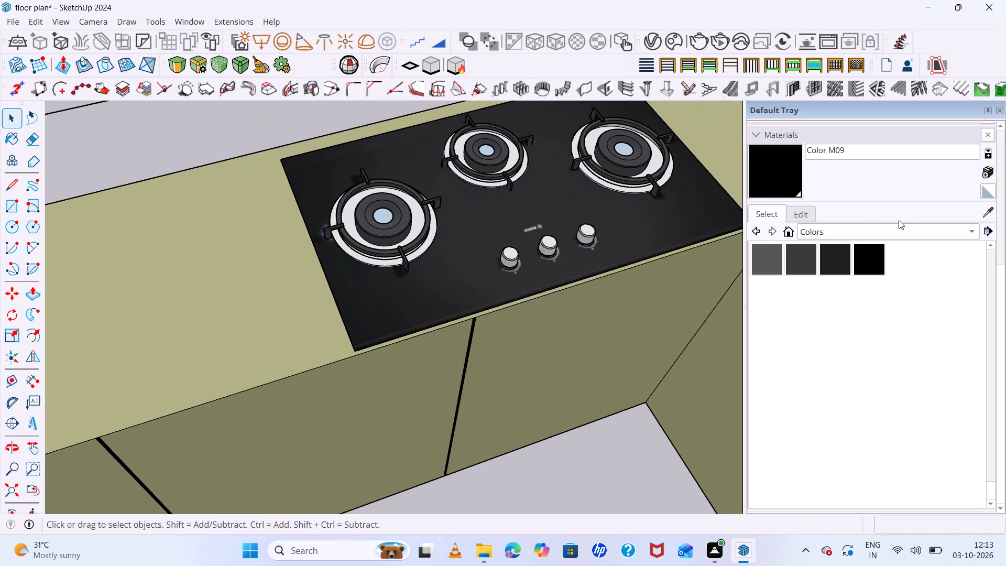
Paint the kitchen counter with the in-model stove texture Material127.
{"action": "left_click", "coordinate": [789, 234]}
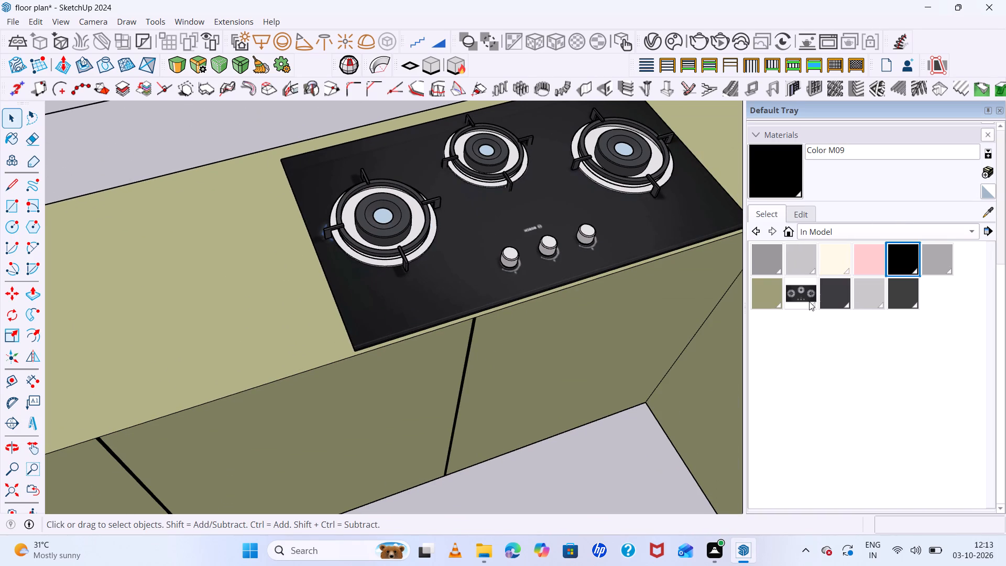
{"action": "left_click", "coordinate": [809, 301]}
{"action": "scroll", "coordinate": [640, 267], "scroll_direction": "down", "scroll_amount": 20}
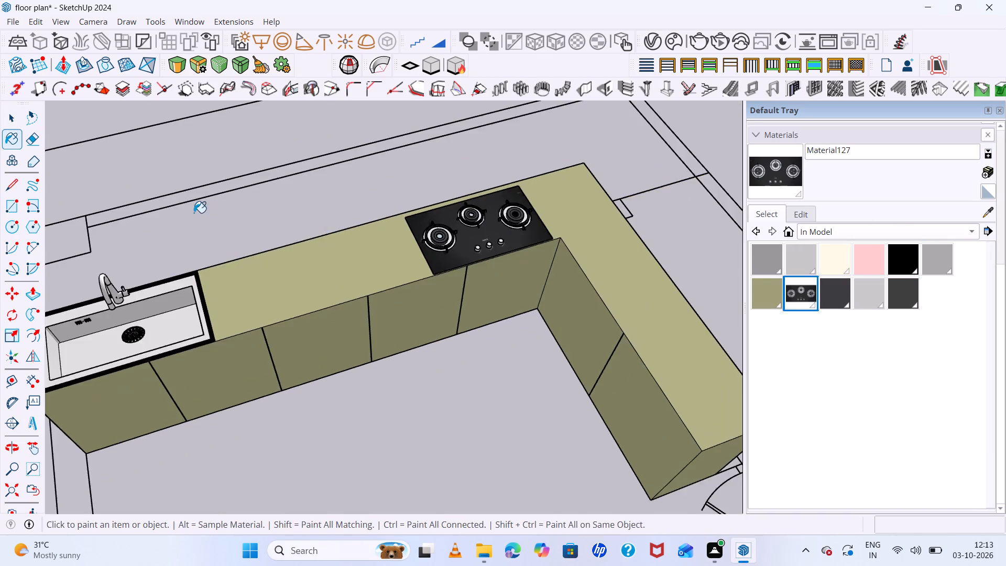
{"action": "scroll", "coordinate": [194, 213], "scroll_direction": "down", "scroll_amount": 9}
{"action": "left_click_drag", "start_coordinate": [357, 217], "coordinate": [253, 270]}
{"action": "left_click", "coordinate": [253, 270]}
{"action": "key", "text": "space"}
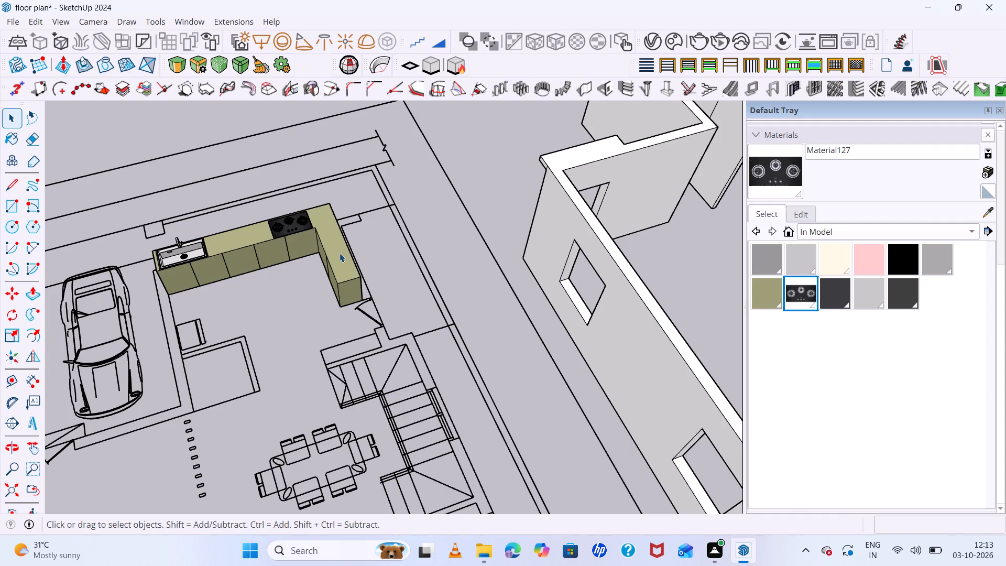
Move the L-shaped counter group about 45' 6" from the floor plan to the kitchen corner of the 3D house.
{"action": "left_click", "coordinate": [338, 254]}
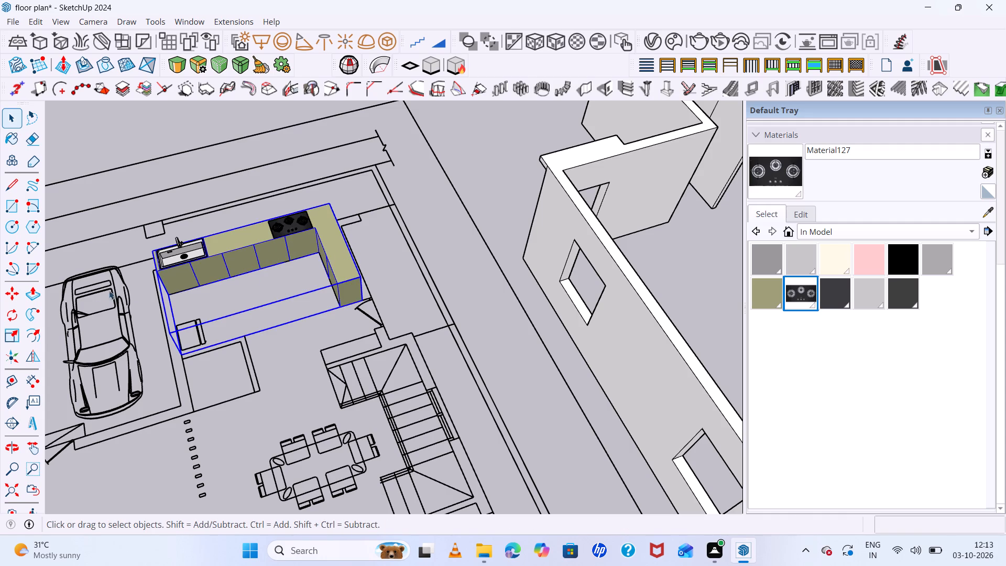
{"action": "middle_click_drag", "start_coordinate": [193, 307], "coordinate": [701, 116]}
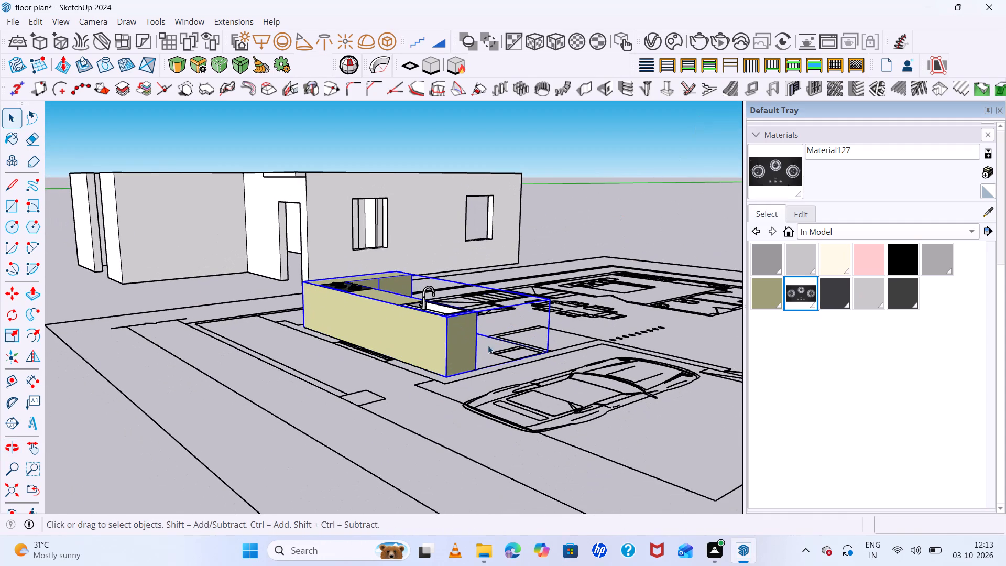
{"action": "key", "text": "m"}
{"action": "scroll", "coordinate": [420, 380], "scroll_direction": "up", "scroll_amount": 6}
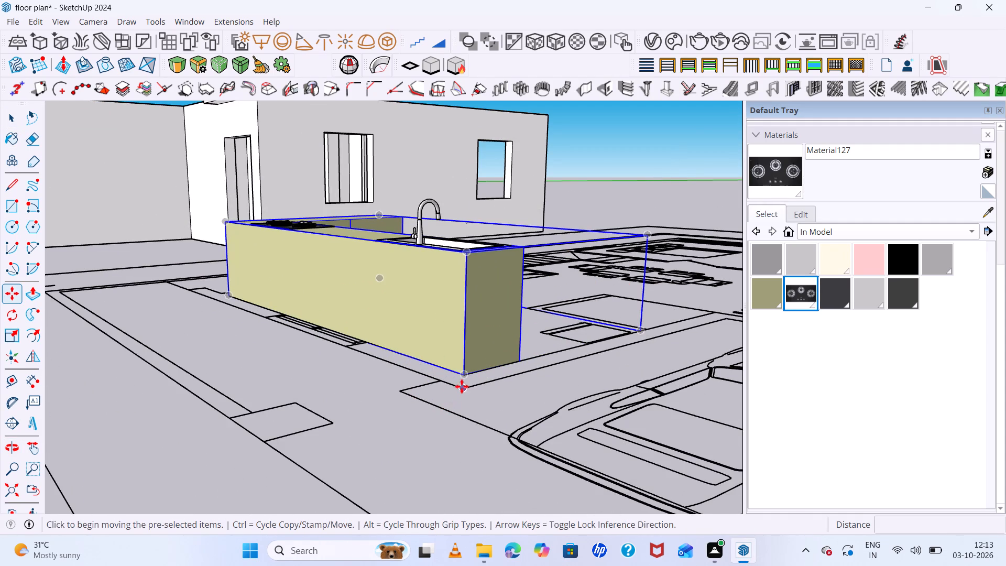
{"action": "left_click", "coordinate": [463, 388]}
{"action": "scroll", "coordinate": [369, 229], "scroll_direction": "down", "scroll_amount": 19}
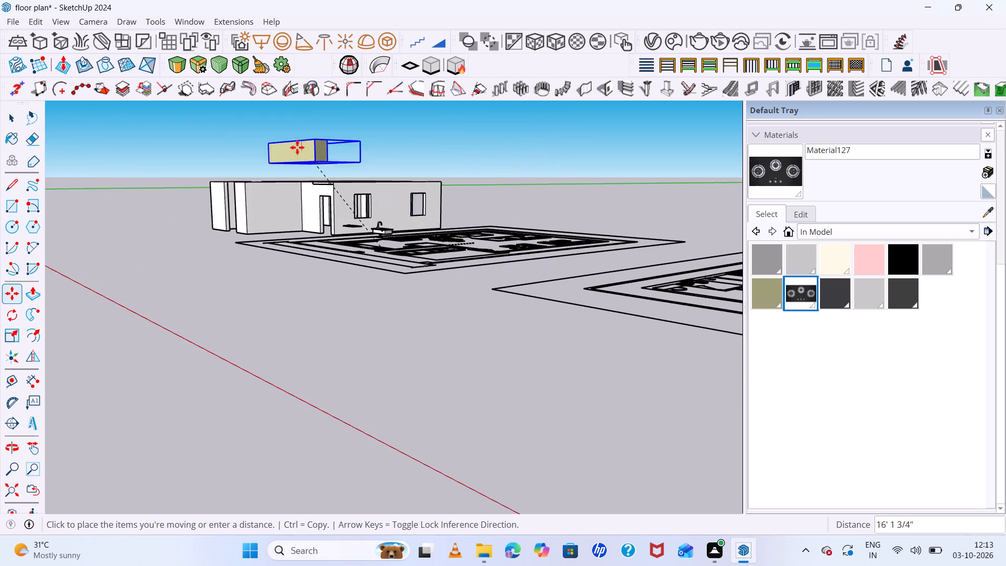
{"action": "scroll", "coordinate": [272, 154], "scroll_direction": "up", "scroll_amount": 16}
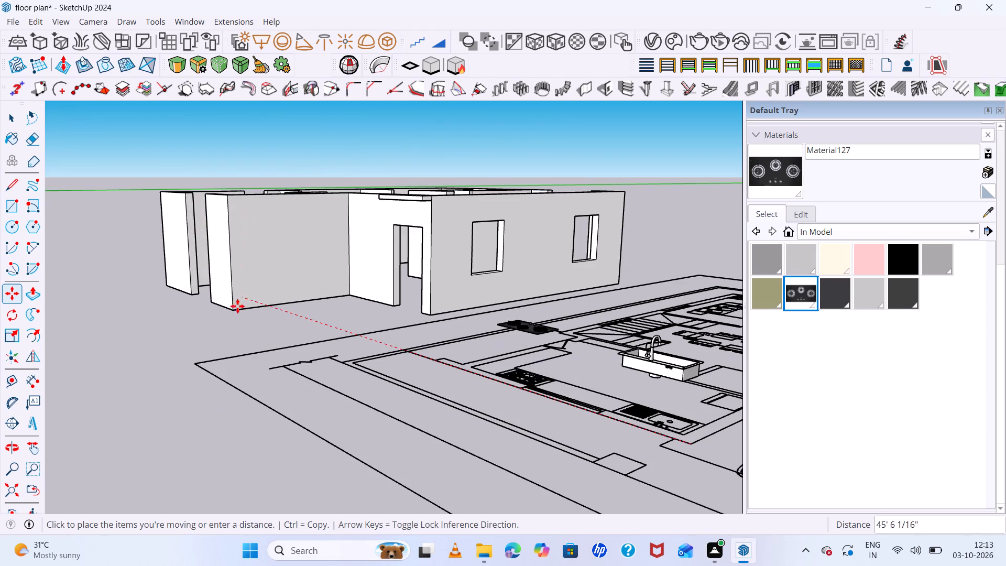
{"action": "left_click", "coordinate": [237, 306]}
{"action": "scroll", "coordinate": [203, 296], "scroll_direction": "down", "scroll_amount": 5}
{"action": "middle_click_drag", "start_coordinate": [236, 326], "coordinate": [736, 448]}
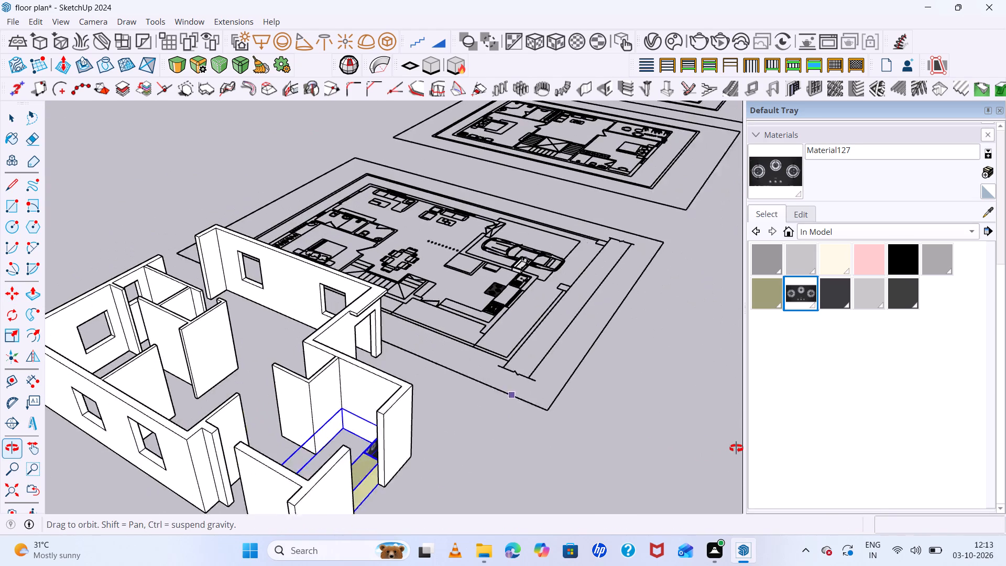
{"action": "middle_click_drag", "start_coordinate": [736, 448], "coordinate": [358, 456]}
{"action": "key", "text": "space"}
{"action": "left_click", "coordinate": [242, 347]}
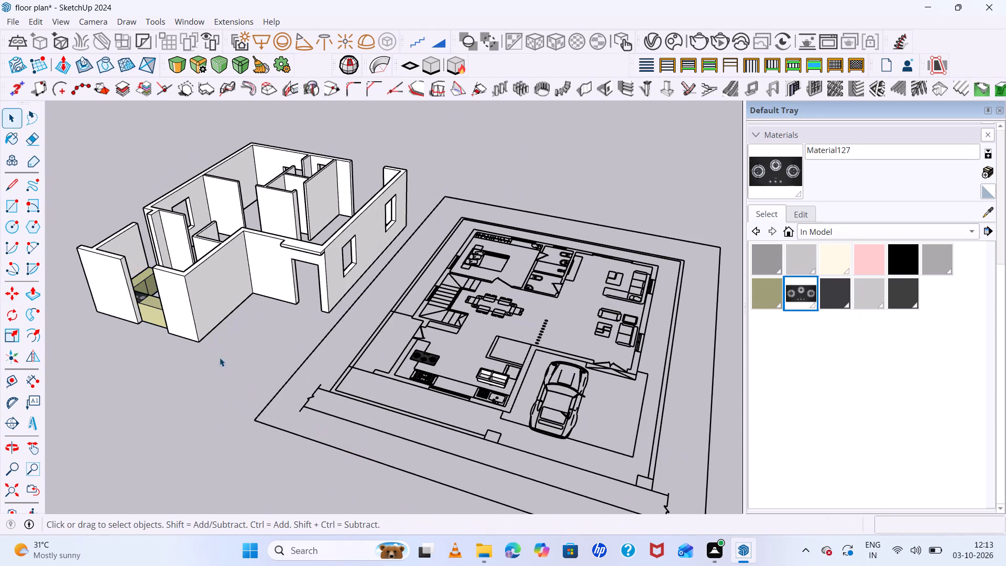
Inspect the moved counter between the house walls, including its sink and stove areas.
{"action": "middle_click_drag", "start_coordinate": [231, 371], "coordinate": [988, 312]}
{"action": "scroll", "coordinate": [784, 283], "scroll_direction": "up", "scroll_amount": 7}
{"action": "scroll", "coordinate": [395, 259], "scroll_direction": "down", "scroll_amount": 7}
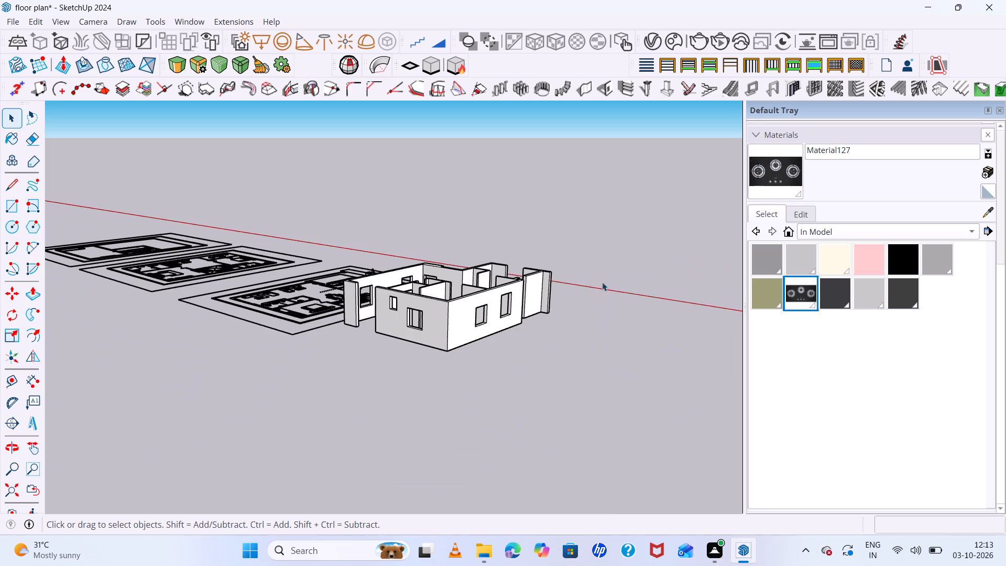
{"action": "middle_click_drag", "start_coordinate": [603, 289], "coordinate": [571, 386]}
{"action": "scroll", "coordinate": [485, 320], "scroll_direction": "up", "scroll_amount": 16}
{"action": "middle_click_drag", "start_coordinate": [592, 324], "coordinate": [602, 412]}
{"action": "scroll", "coordinate": [609, 408], "scroll_direction": "up", "scroll_amount": 7}
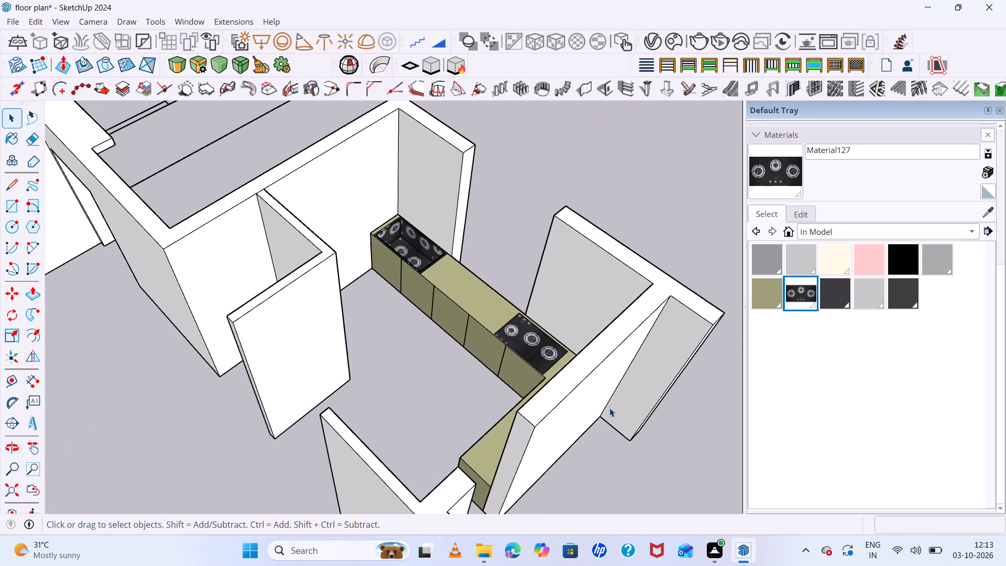
{"action": "middle_click_drag", "start_coordinate": [566, 377], "coordinate": [619, 433]}
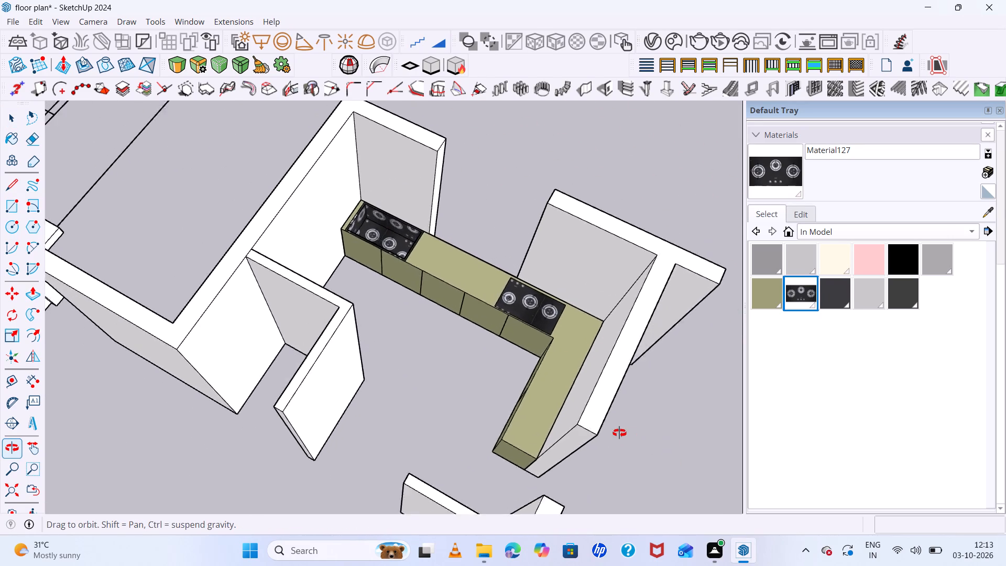
{"action": "middle_click_drag", "start_coordinate": [619, 433], "coordinate": [531, 430]}
{"action": "scroll", "coordinate": [452, 287], "scroll_direction": "up", "scroll_amount": 13}
{"action": "middle_click_drag", "start_coordinate": [459, 282], "coordinate": [543, 301]}
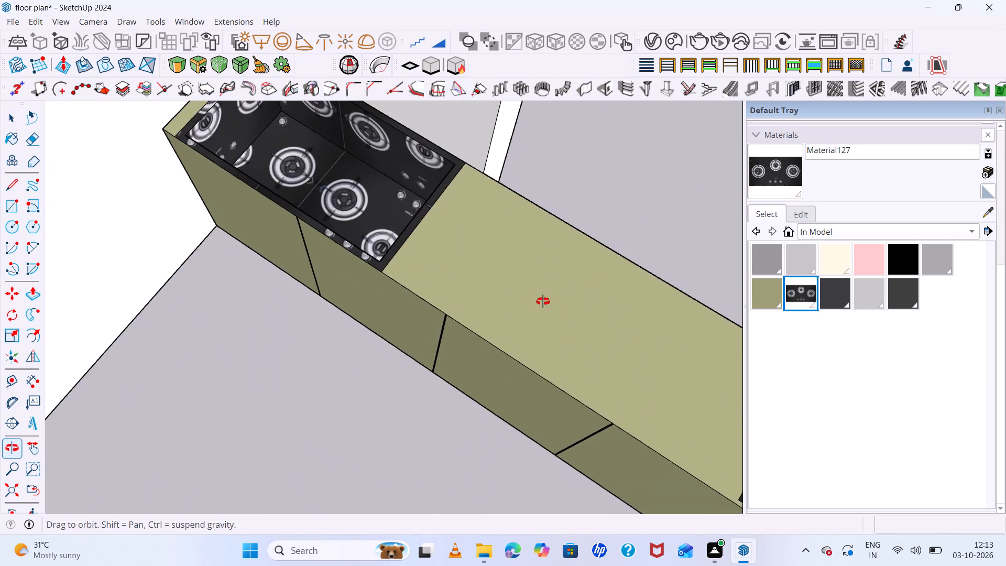
{"action": "middle_click_drag", "start_coordinate": [543, 301], "coordinate": [724, 287]}
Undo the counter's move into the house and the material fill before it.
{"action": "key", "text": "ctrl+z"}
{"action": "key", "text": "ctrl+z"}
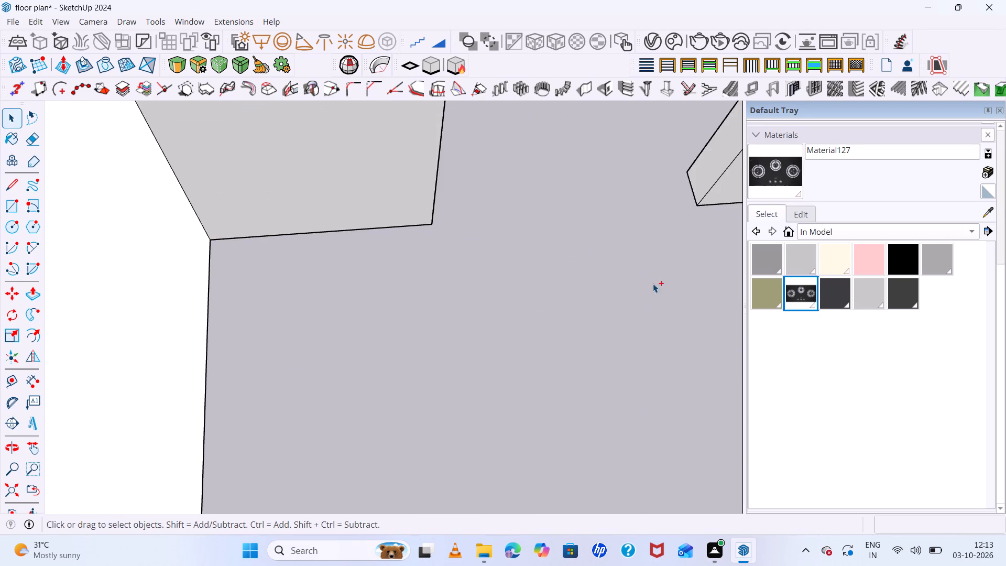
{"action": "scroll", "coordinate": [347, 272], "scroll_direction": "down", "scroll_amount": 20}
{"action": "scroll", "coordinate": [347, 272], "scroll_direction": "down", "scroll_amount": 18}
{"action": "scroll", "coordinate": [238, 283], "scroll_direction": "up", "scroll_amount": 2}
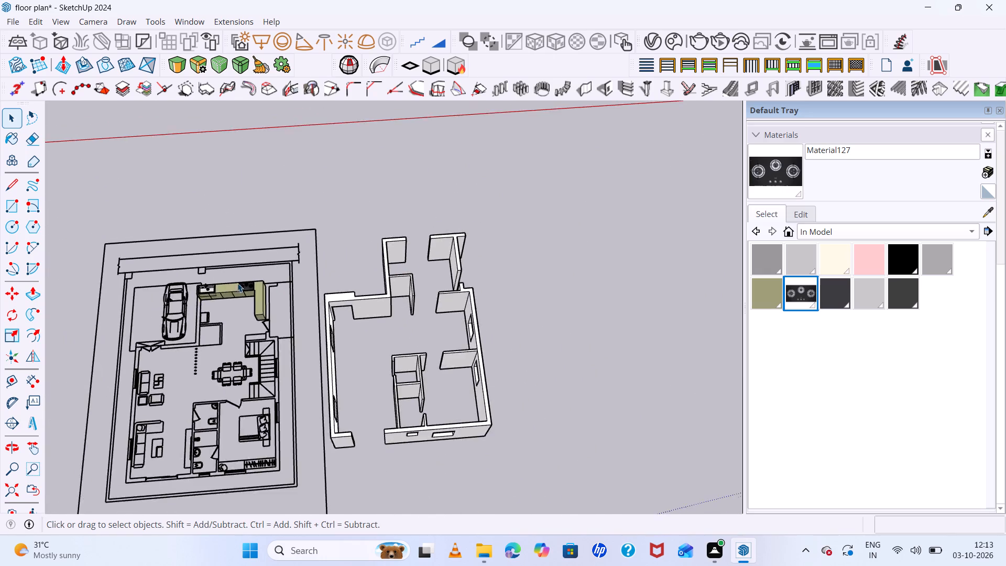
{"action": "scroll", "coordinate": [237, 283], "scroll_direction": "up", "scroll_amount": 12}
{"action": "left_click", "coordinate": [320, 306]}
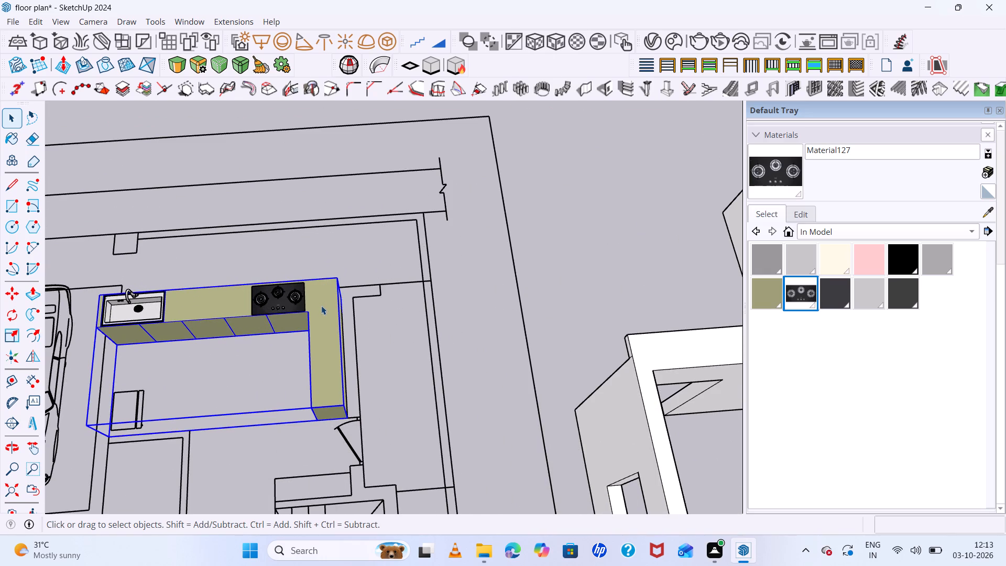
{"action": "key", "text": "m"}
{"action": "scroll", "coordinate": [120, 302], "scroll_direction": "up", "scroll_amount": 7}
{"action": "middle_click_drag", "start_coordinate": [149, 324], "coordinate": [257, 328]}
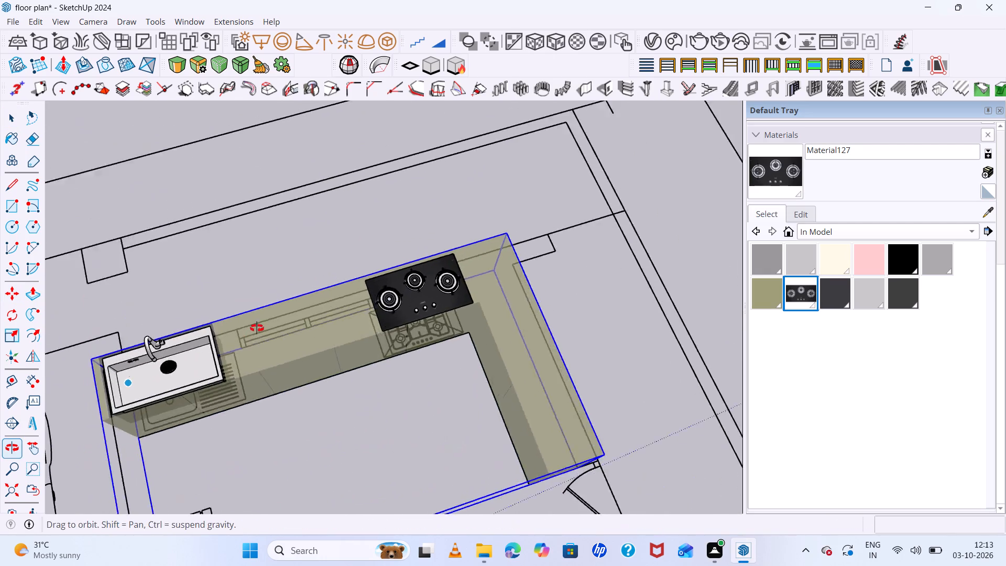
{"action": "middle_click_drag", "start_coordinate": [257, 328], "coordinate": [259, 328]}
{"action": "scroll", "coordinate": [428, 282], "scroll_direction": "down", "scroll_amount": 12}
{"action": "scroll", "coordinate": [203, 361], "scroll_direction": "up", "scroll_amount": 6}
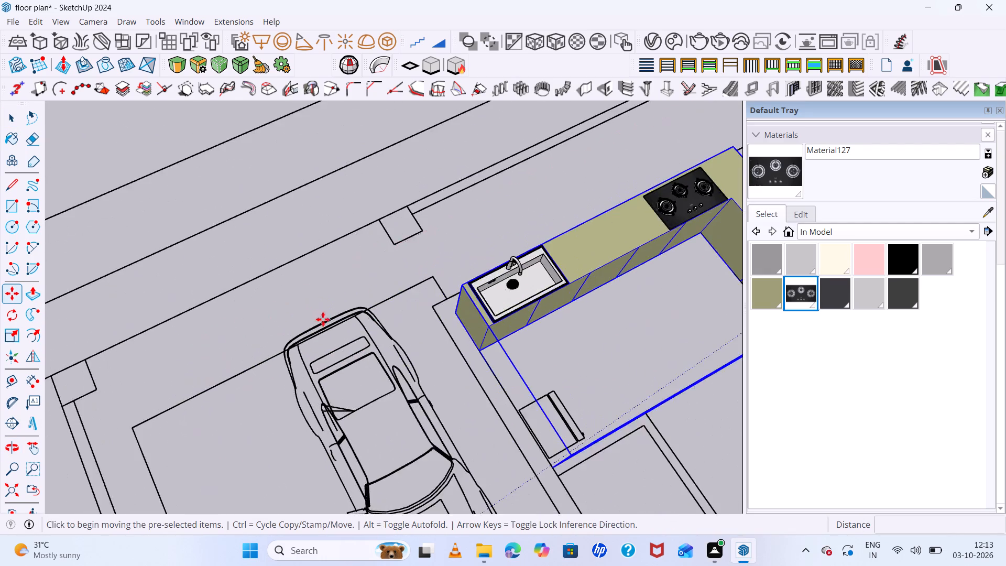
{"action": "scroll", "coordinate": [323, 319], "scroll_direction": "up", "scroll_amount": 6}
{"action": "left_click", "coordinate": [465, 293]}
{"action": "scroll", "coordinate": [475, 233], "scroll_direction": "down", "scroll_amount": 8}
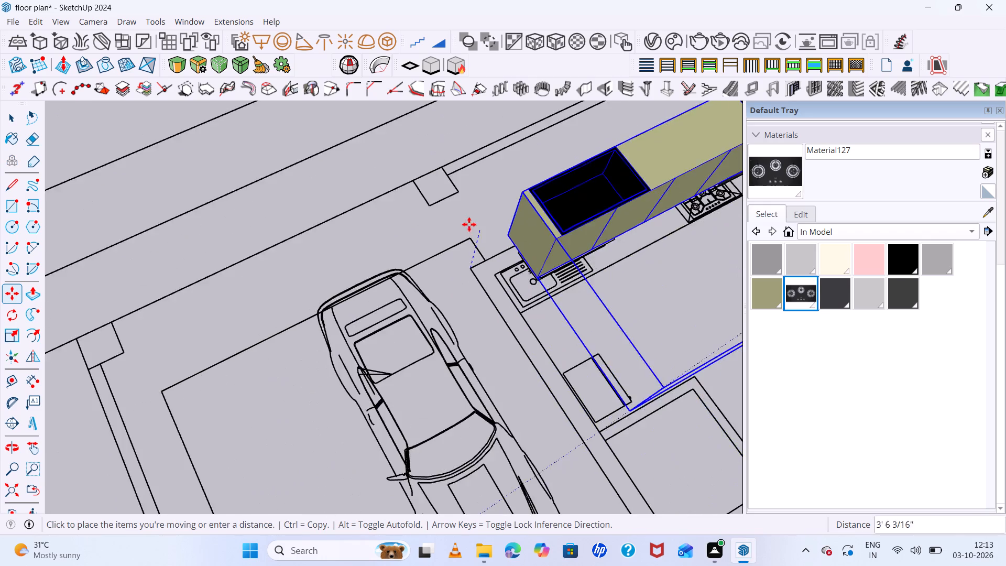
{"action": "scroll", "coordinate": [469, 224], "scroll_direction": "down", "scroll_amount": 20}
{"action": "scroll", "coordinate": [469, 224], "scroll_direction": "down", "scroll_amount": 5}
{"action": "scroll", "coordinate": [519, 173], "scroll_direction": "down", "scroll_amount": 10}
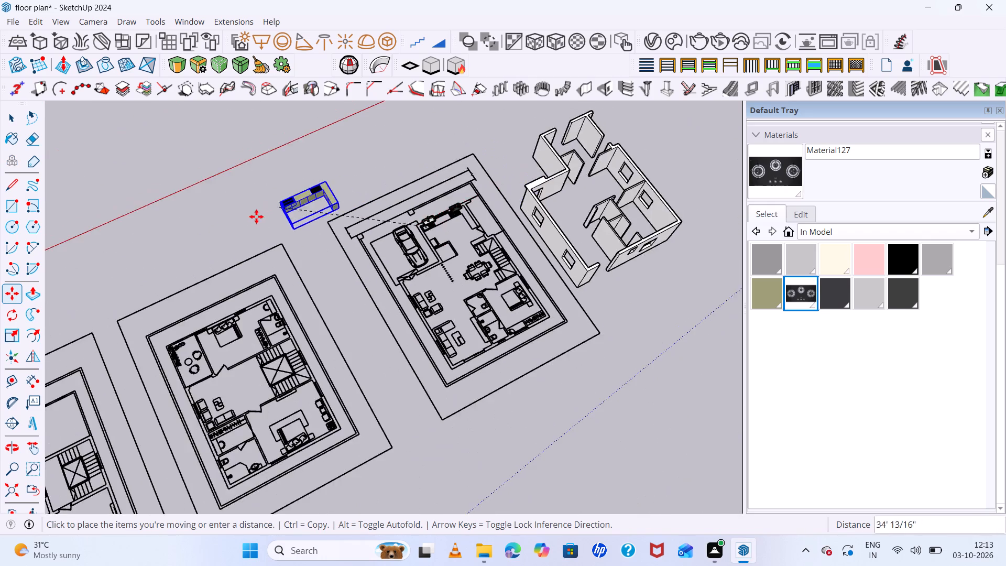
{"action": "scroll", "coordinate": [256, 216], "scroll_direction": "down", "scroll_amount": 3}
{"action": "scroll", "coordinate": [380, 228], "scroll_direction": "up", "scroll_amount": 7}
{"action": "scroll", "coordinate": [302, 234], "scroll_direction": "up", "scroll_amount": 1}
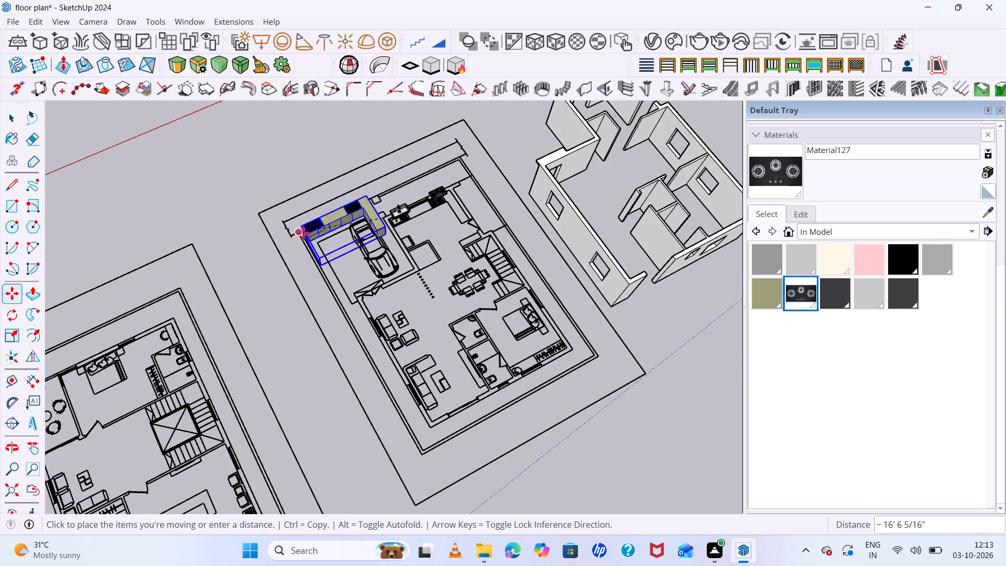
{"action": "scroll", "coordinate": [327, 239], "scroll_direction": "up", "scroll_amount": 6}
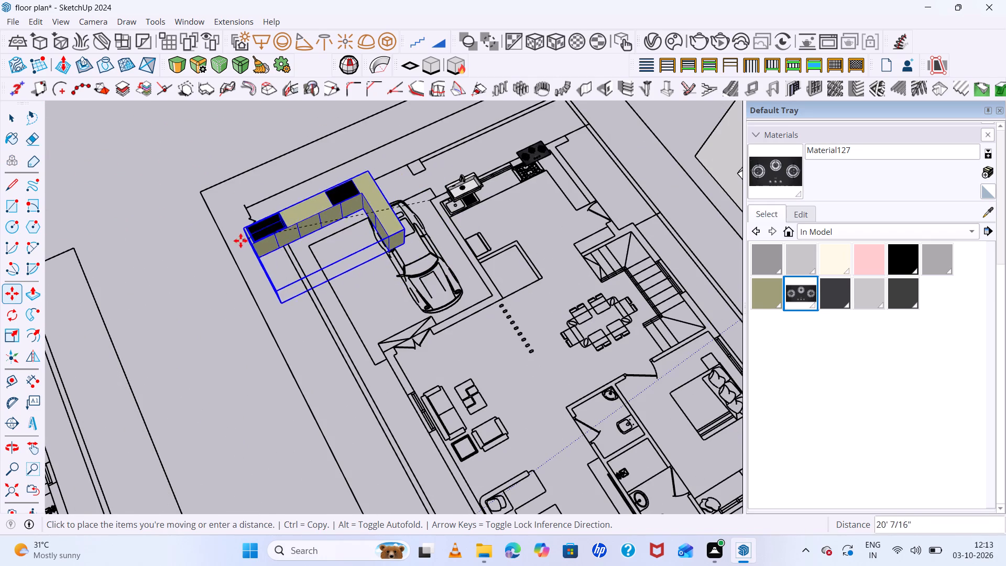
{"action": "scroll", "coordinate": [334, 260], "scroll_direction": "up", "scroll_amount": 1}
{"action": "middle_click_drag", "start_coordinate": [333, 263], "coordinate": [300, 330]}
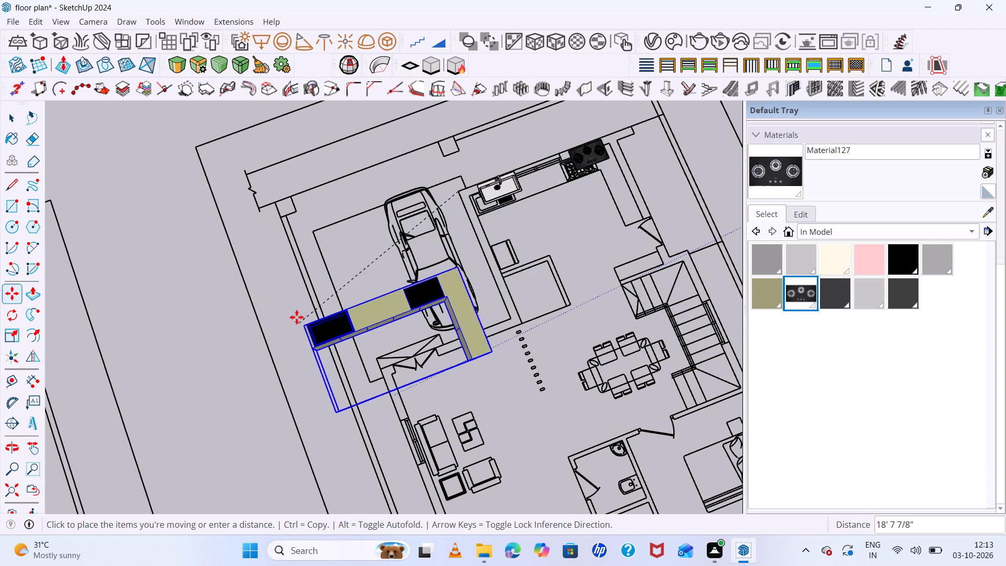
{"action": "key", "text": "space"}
Open the stove object on the counter and examine how its geometry is grouped.
{"action": "scroll", "coordinate": [533, 173], "scroll_direction": "up", "scroll_amount": 6}
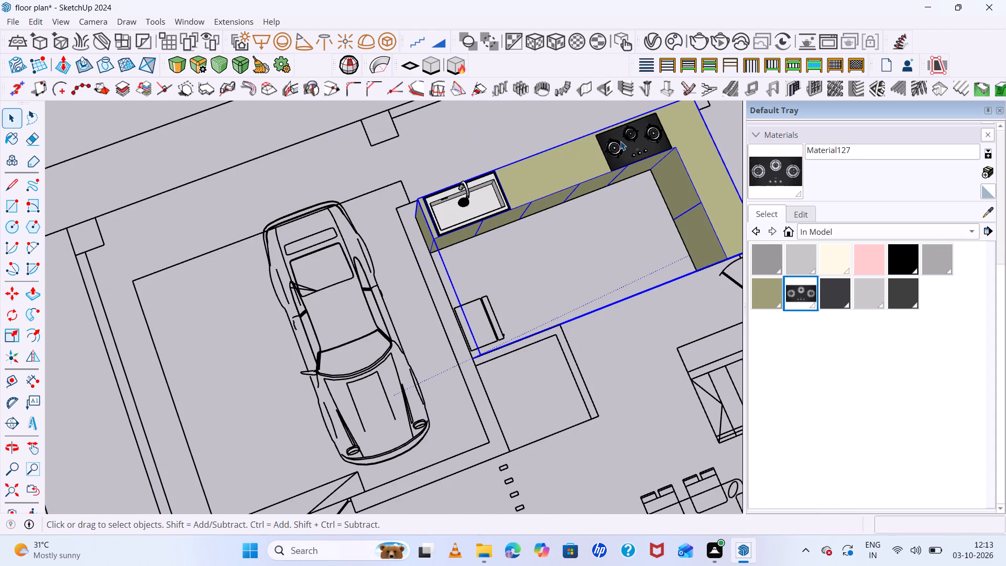
{"action": "left_click", "coordinate": [621, 141]}
{"action": "double_click", "coordinate": [621, 141]}
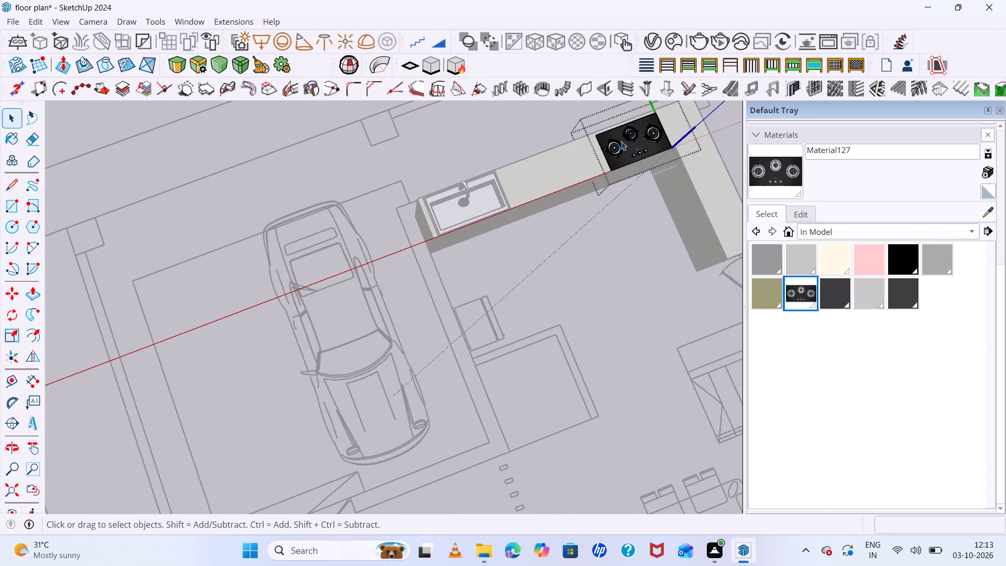
{"action": "left_click", "coordinate": [621, 141]}
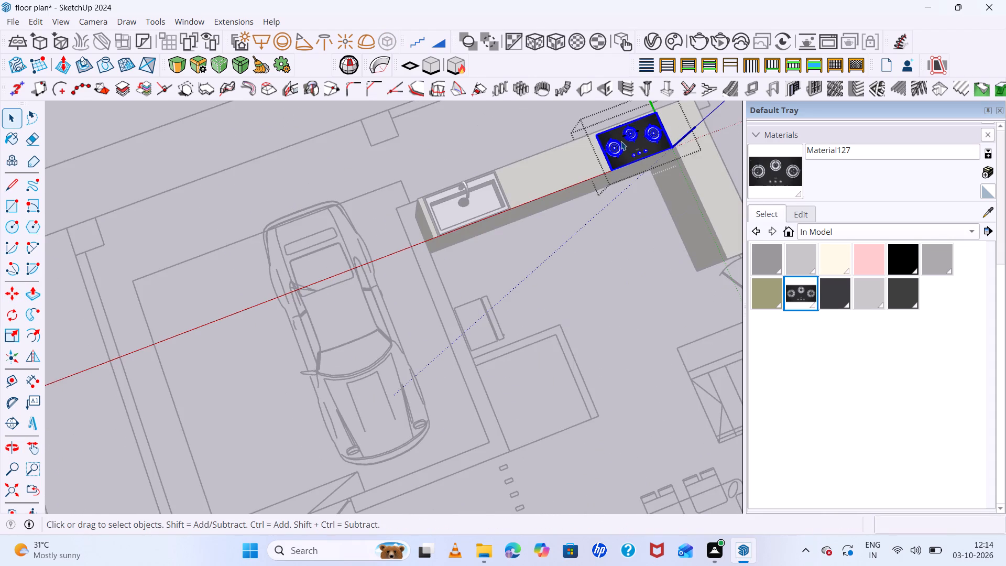
{"action": "scroll", "coordinate": [624, 158], "scroll_direction": "up", "scroll_amount": 8}
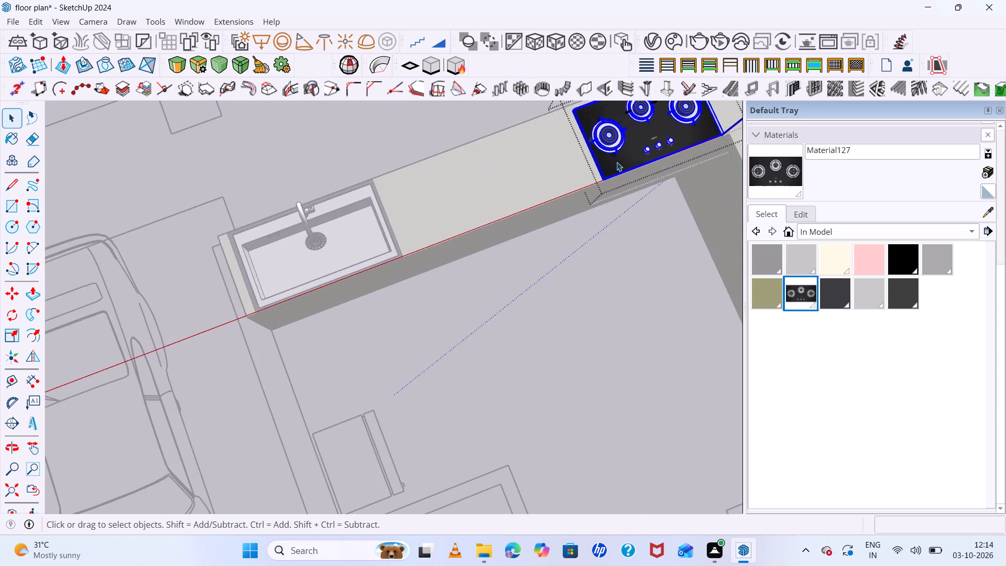
{"action": "scroll", "coordinate": [617, 161], "scroll_direction": "up", "scroll_amount": 6}
{"action": "key", "text": "space"}
{"action": "scroll", "coordinate": [273, 205], "scroll_direction": "down", "scroll_amount": 15}
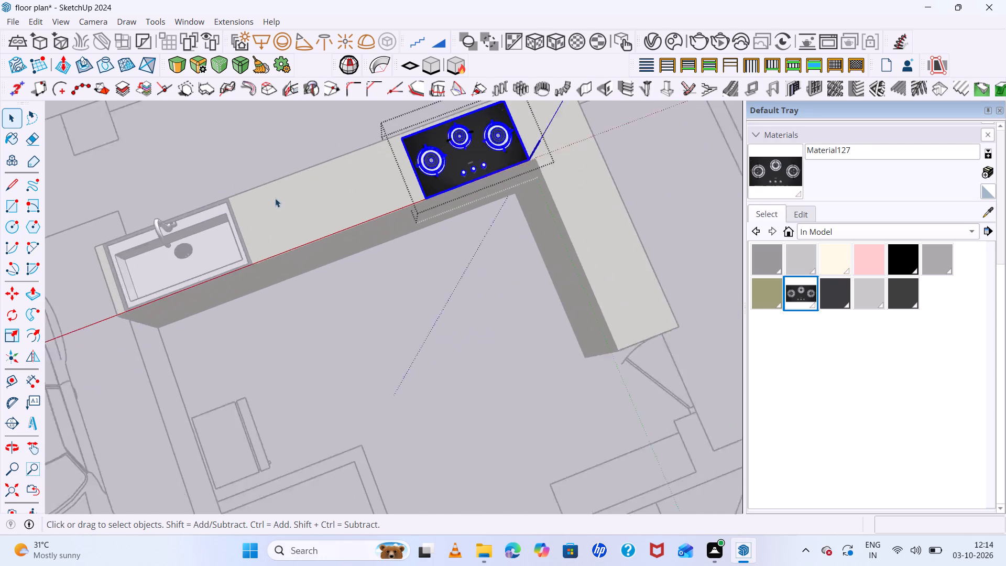
Examine the L-shaped counter's geometry and the sink inside their own groups to check how they are separated.
{"action": "double_click", "coordinate": [236, 189]}
{"action": "scroll", "coordinate": [290, 227], "scroll_direction": "up", "scroll_amount": 6}
{"action": "triple_click", "coordinate": [291, 221]}
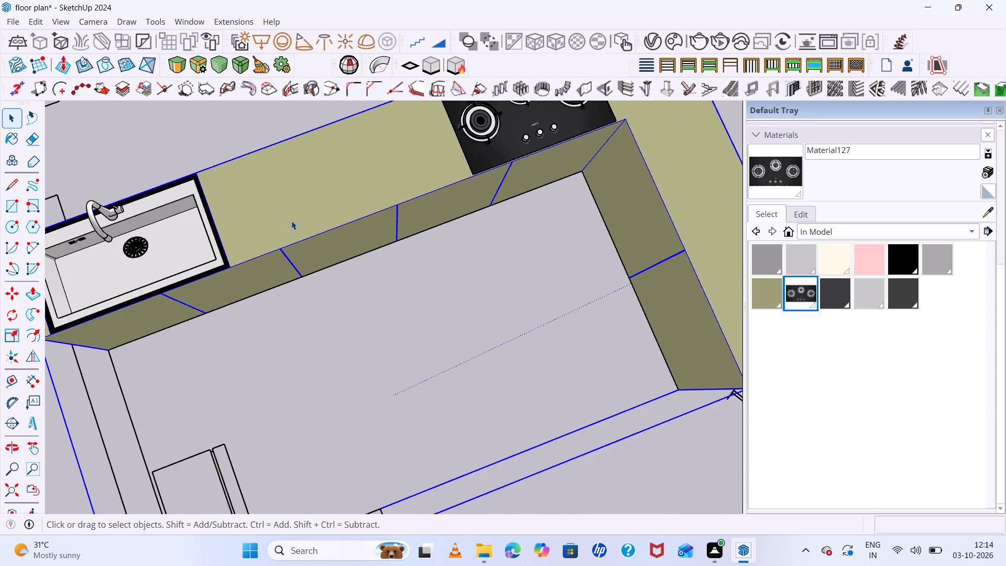
{"action": "scroll", "coordinate": [321, 216], "scroll_direction": "down", "scroll_amount": 8}
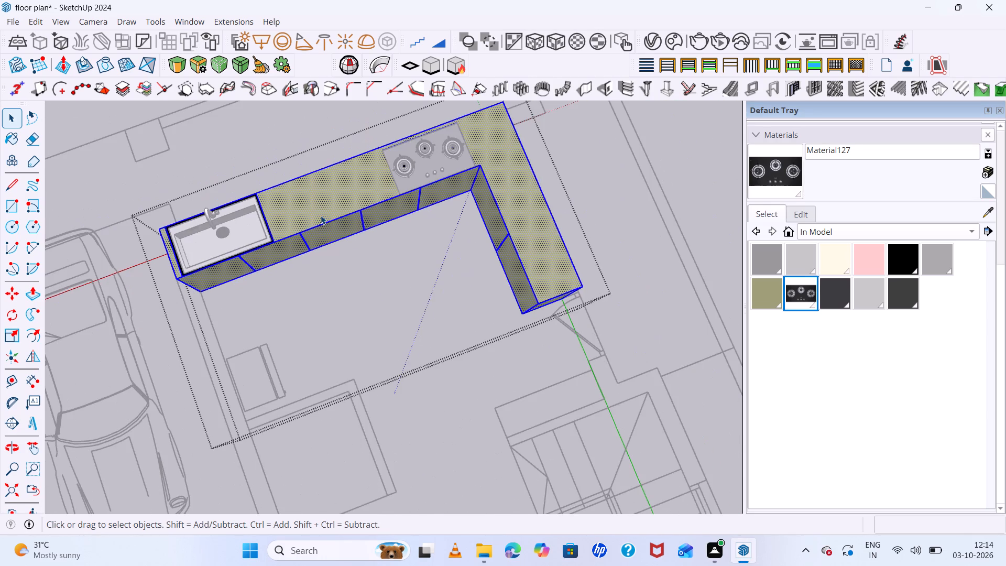
{"action": "left_click", "coordinate": [240, 241]}
{"action": "scroll", "coordinate": [244, 238], "scroll_direction": "up", "scroll_amount": 6}
{"action": "double_click", "coordinate": [337, 225]}
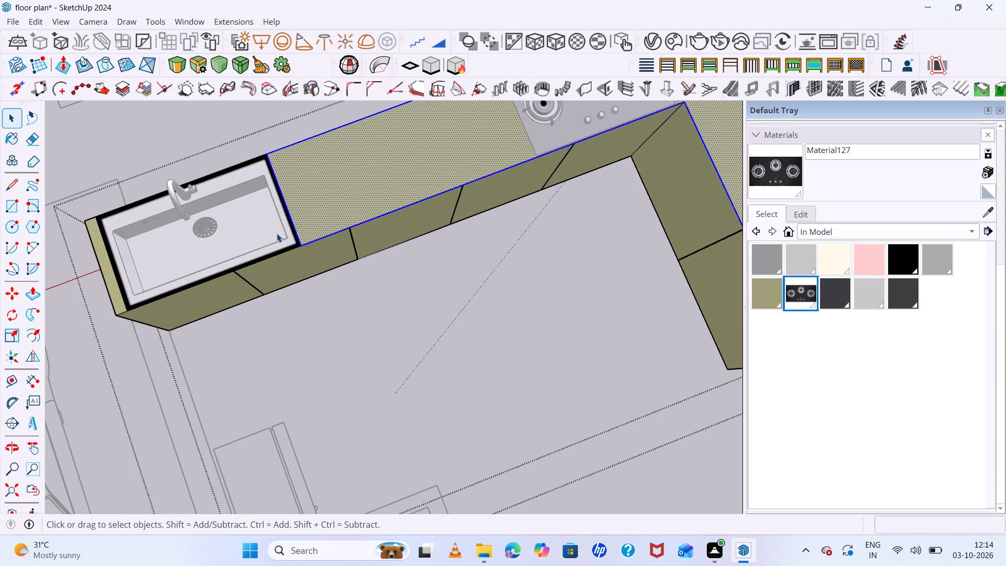
{"action": "scroll", "coordinate": [275, 234], "scroll_direction": "up", "scroll_amount": 7}
{"action": "triple_click", "coordinate": [356, 205]}
{"action": "left_click", "coordinate": [356, 205]}
{"action": "left_click", "coordinate": [318, 252]}
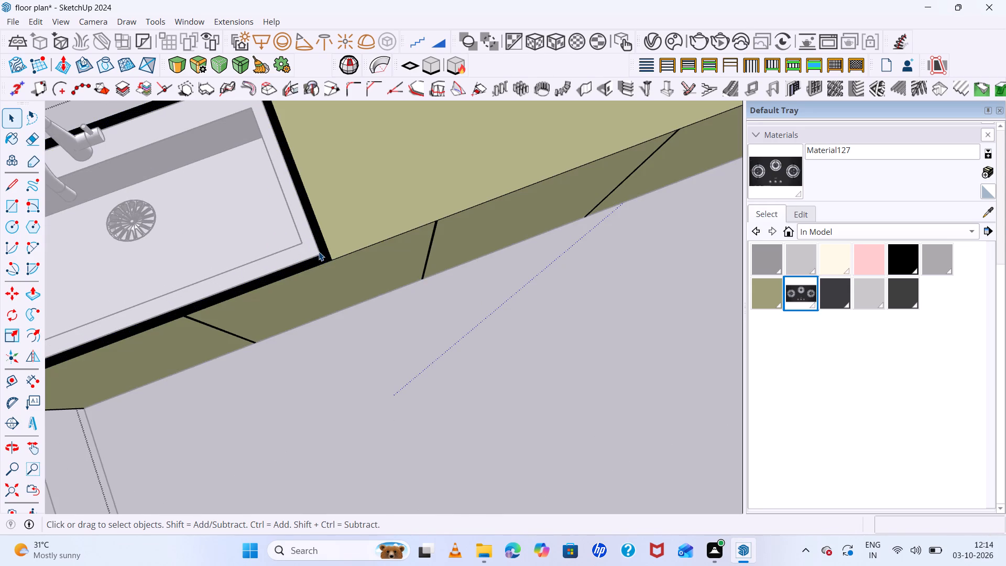
{"action": "scroll", "coordinate": [317, 252], "scroll_direction": "down", "scroll_amount": 20}
{"action": "scroll", "coordinate": [317, 252], "scroll_direction": "down", "scroll_amount": 1}
{"action": "middle_click_drag", "start_coordinate": [475, 203], "coordinate": [463, 197]}
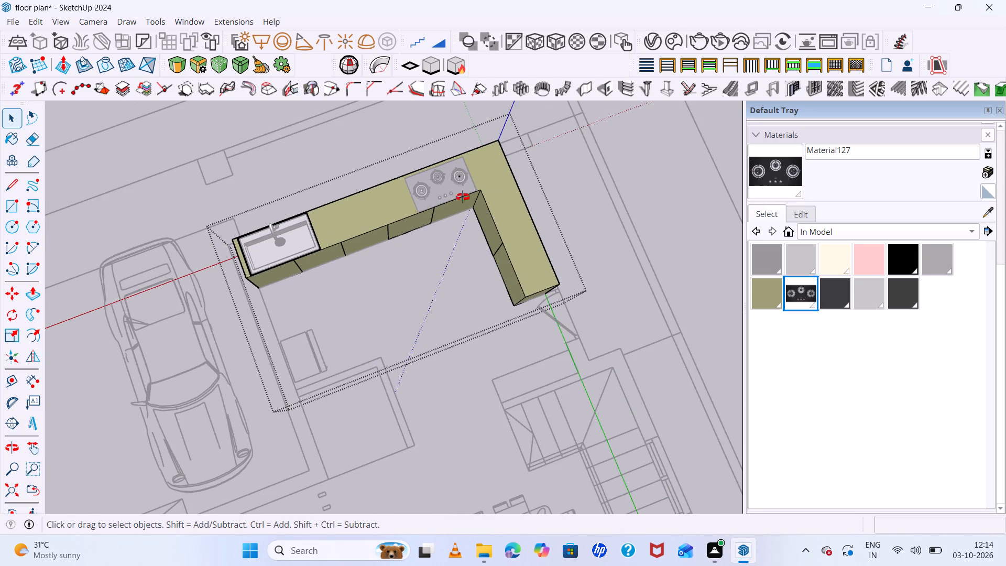
{"action": "middle_click_drag", "start_coordinate": [463, 197], "coordinate": [390, 138]}
{"action": "key", "text": "space"}
{"action": "triple_click", "coordinate": [535, 271]}
{"action": "double_click", "coordinate": [535, 271]}
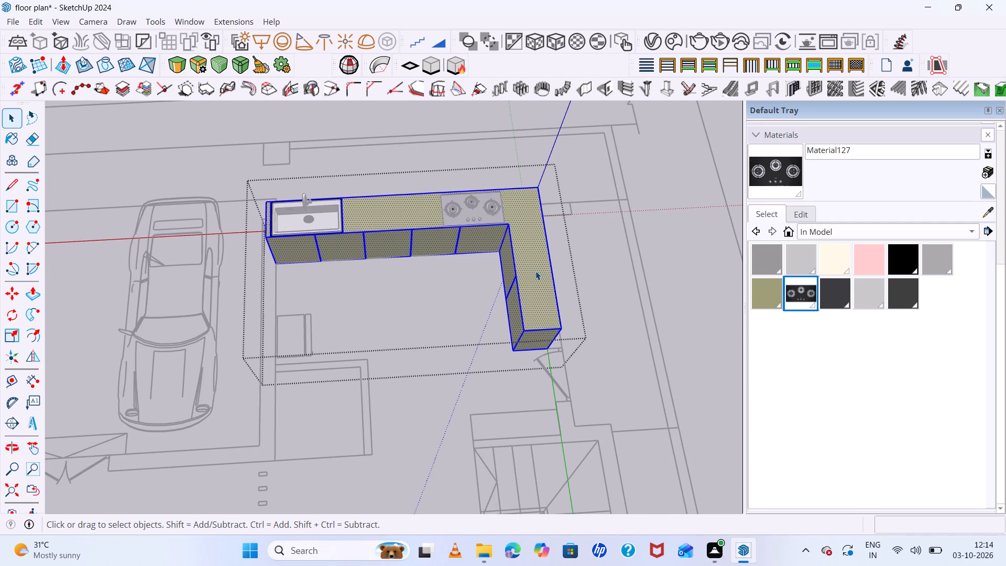
{"action": "left_click_drag", "start_coordinate": [507, 166], "coordinate": [307, 290]}
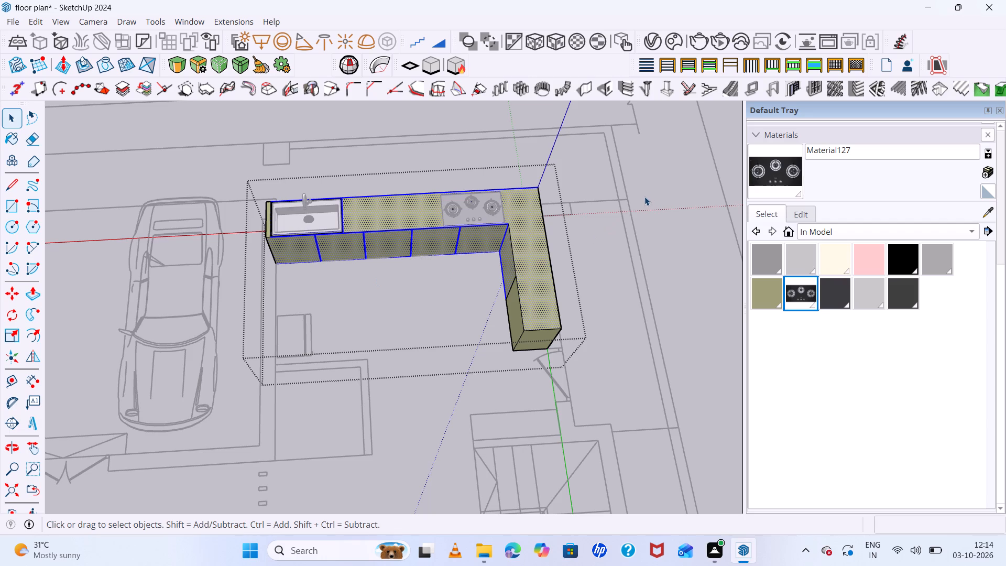
{"action": "key", "text": "space"}
{"action": "double_click", "coordinate": [649, 193]}
{"action": "left_click", "coordinate": [524, 231]}
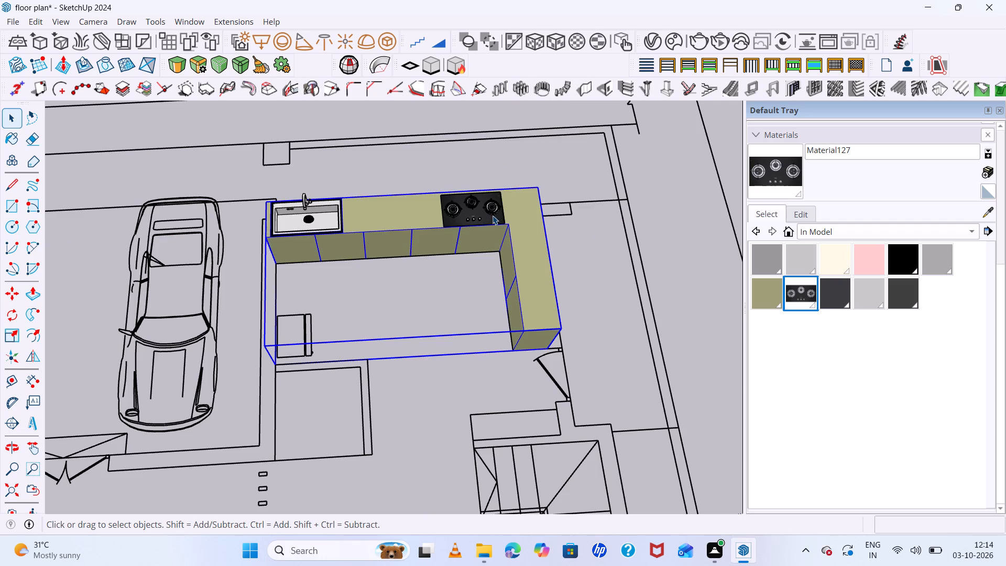
{"action": "left_click", "coordinate": [480, 204], "text": "shift"}
{"action": "double_click", "coordinate": [321, 224], "text": "shift"}
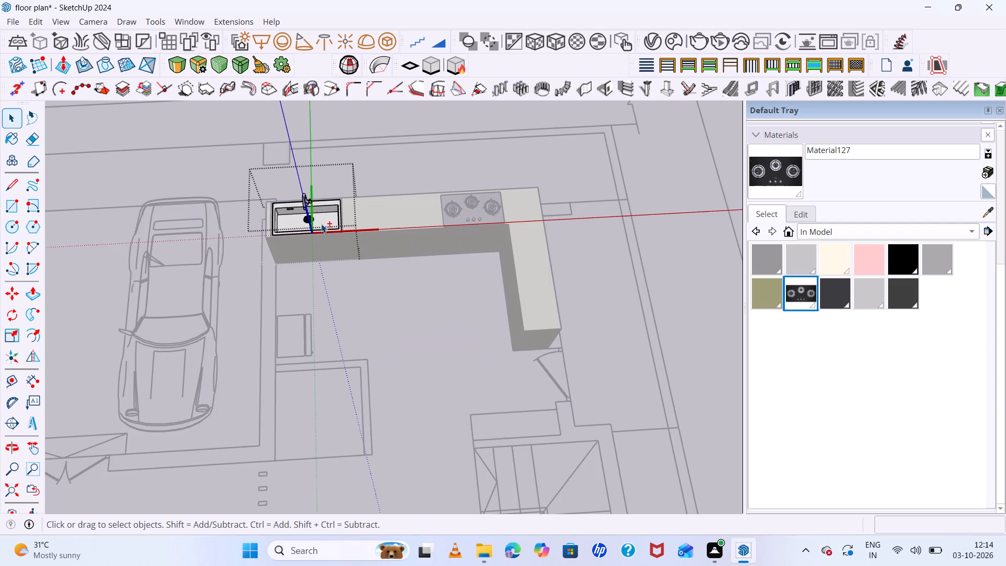
{"action": "scroll", "coordinate": [327, 221], "scroll_direction": "up", "scroll_amount": 1, "text": "shift"}
{"action": "left_click", "coordinate": [390, 135]}
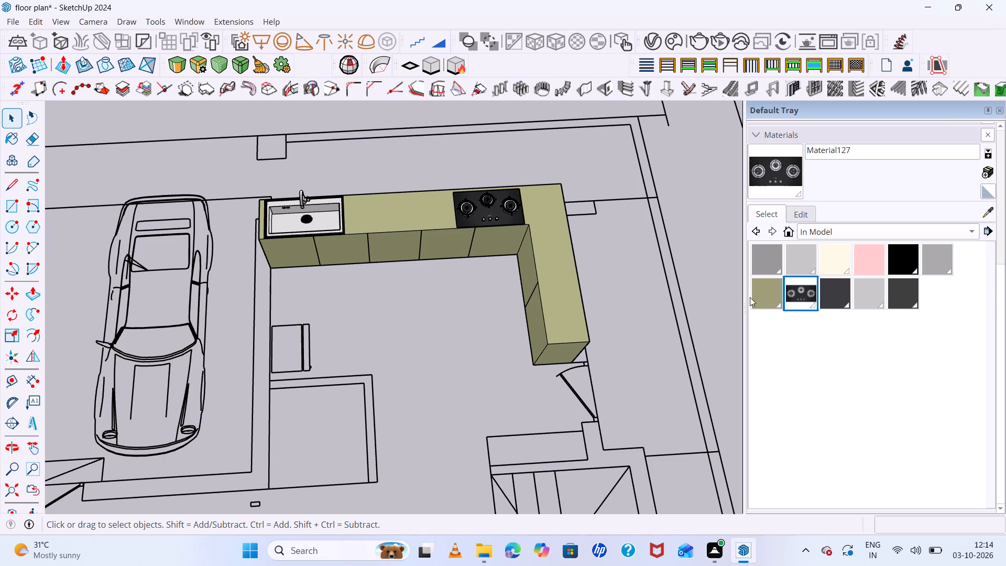
Select the L-shaped counter, the stove and the sink together and make them one group.
{"action": "left_click", "coordinate": [563, 260], "text": "shift"}
{"action": "scroll", "coordinate": [506, 211], "scroll_direction": "up", "scroll_amount": 6, "text": "shift"}
{"action": "left_click", "coordinate": [488, 210], "text": "shift"}
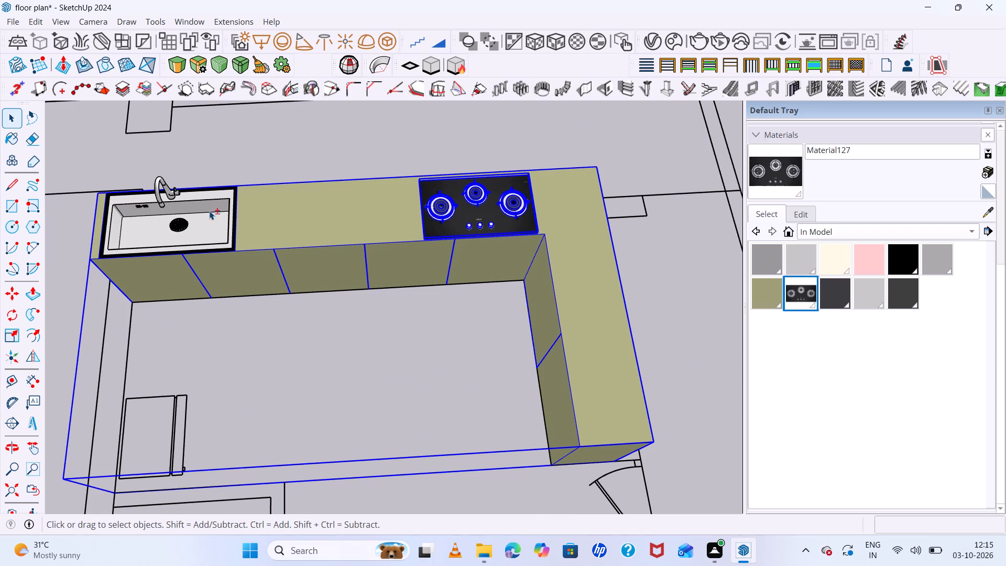
{"action": "scroll", "coordinate": [212, 201], "scroll_direction": "up", "scroll_amount": 7, "text": "shift"}
{"action": "left_click", "coordinate": [212, 191], "text": "shift"}
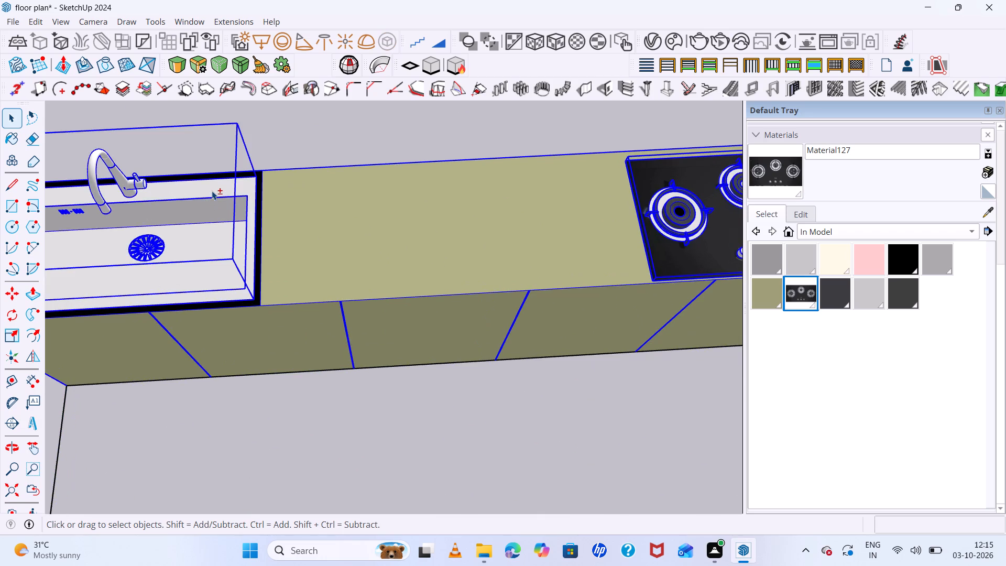
{"action": "scroll", "coordinate": [384, 231], "scroll_direction": "down", "scroll_amount": 13}
{"action": "right_click", "coordinate": [463, 233]}
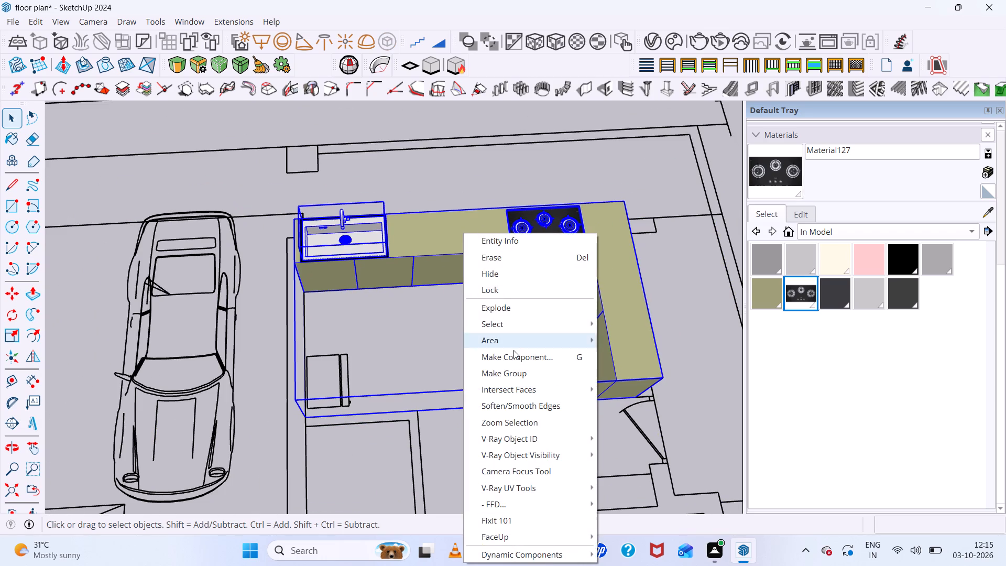
{"action": "left_click", "coordinate": [519, 375]}
Move the combined counter, sink and stove group about 45 feet from the floor plan's kitchen into the 3D house's kitchen corner.
{"action": "middle_click_drag", "start_coordinate": [650, 314], "coordinate": [849, 290]}
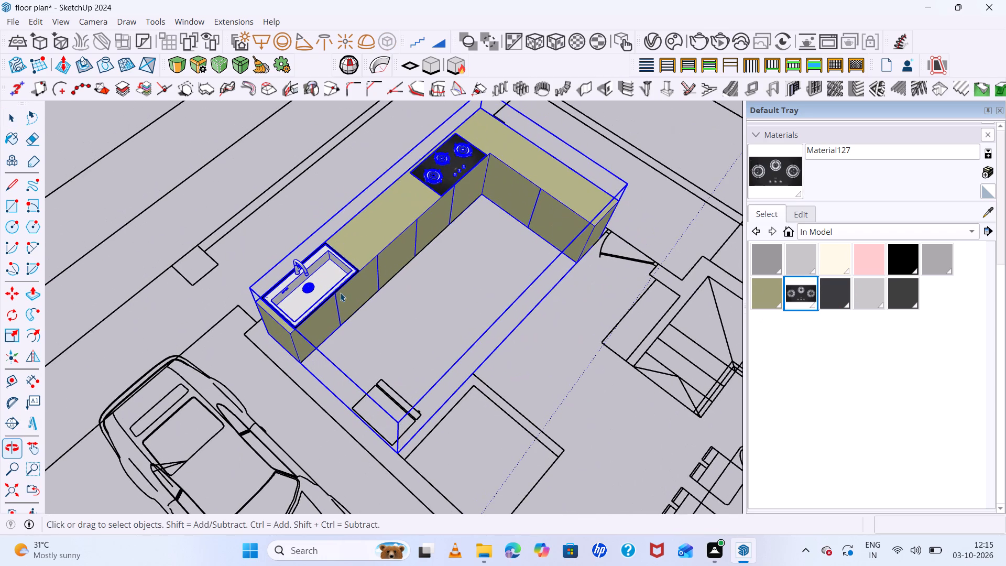
{"action": "middle_click_drag", "start_coordinate": [322, 328], "coordinate": [576, 296]}
{"action": "key", "text": "m"}
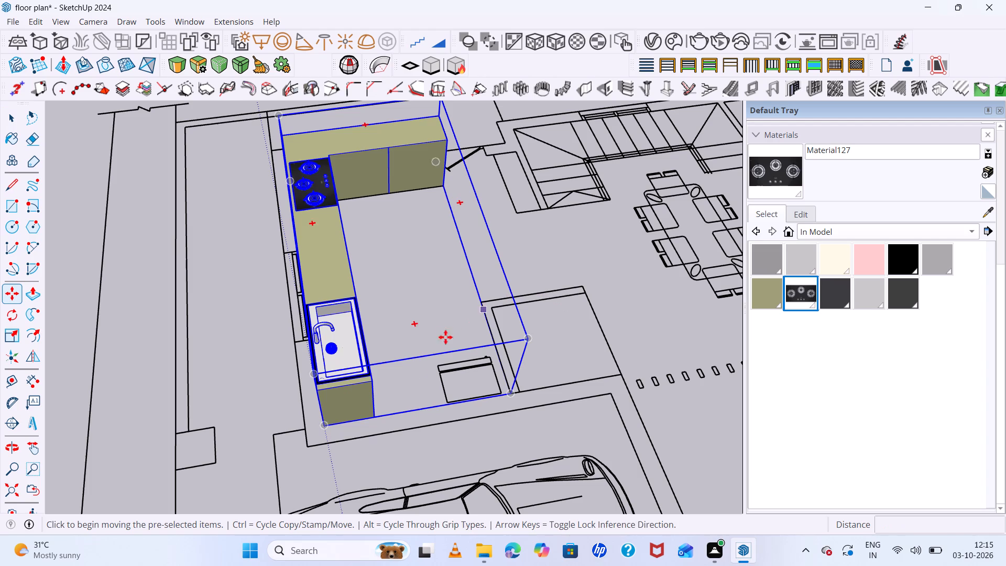
{"action": "double_click", "coordinate": [310, 446]}
{"action": "scroll", "coordinate": [325, 284], "scroll_direction": "down", "scroll_amount": 7}
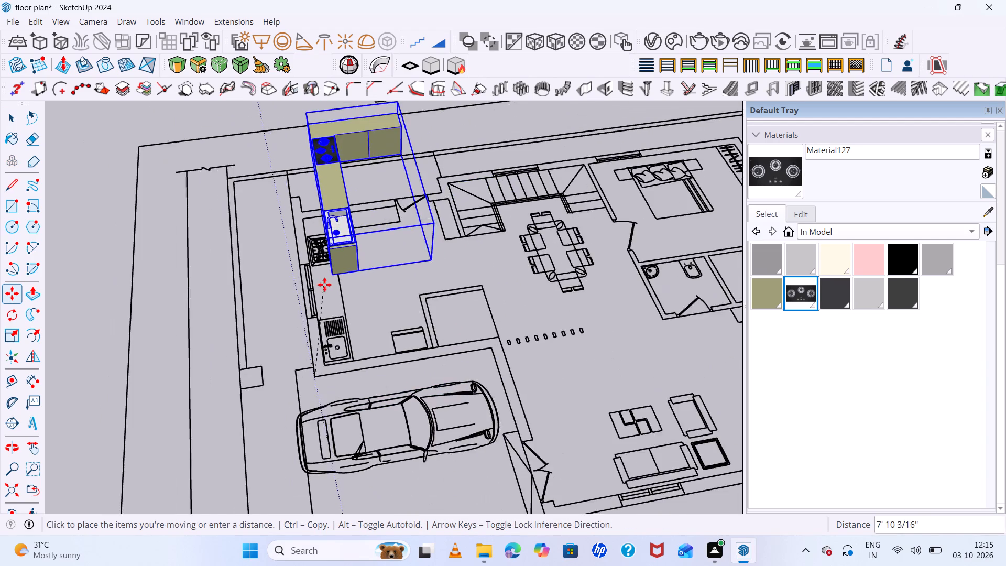
{"action": "scroll", "coordinate": [324, 285], "scroll_direction": "down", "scroll_amount": 16}
{"action": "scroll", "coordinate": [376, 302], "scroll_direction": "down", "scroll_amount": 8}
{"action": "scroll", "coordinate": [348, 188], "scroll_direction": "up", "scroll_amount": 11}
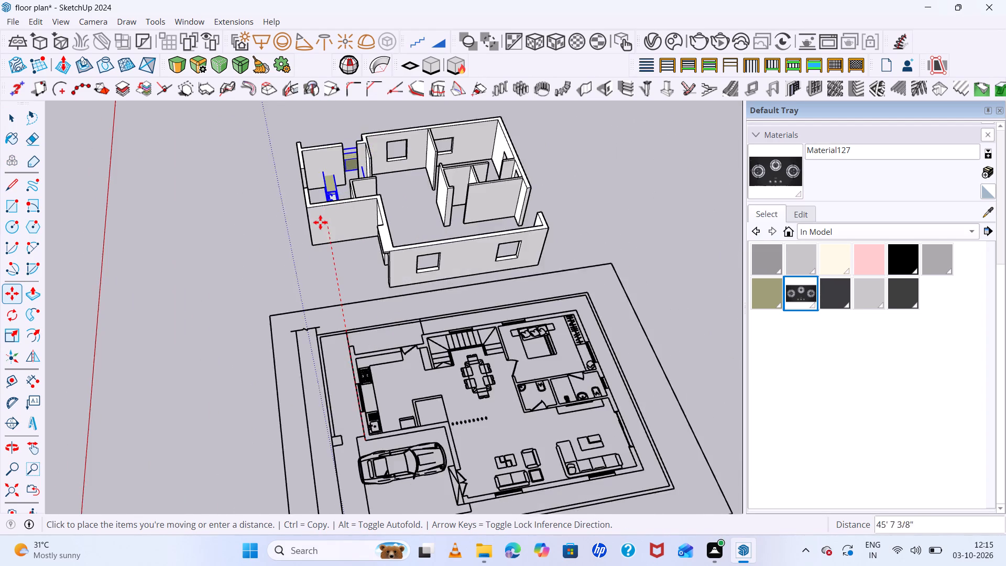
{"action": "scroll", "coordinate": [320, 222], "scroll_direction": "up", "scroll_amount": 3}
{"action": "left_click", "coordinate": [308, 260]}
Examine the placed counter, stove and sink group from several sides to check its fit against the 3D house's kitchen walls.
{"action": "middle_click_drag", "start_coordinate": [346, 282], "coordinate": [795, 389]}
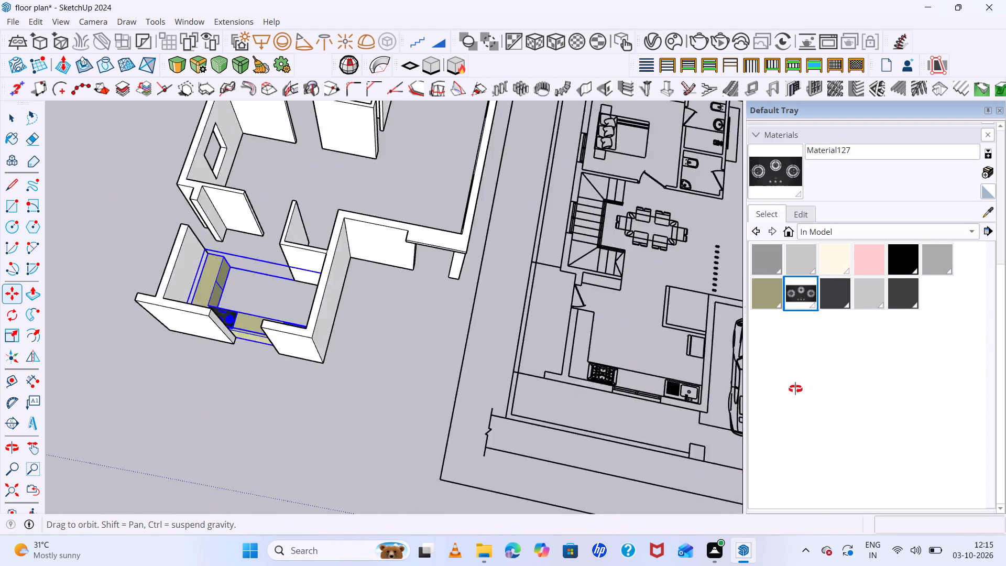
{"action": "middle_click_drag", "start_coordinate": [795, 389], "coordinate": [0, 224]}
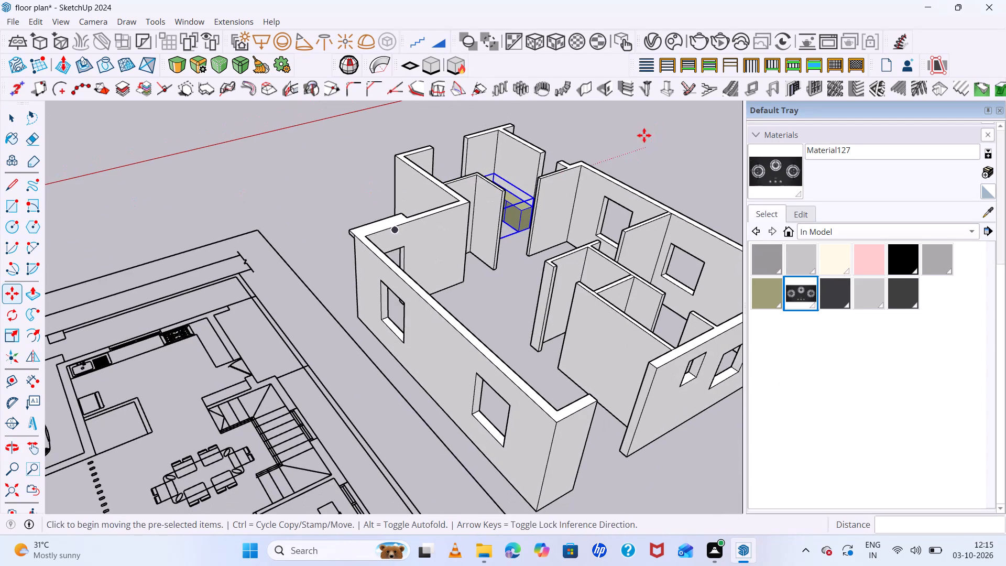
{"action": "key", "text": "space"}
{"action": "left_click", "coordinate": [642, 135]}
{"action": "middle_click_drag", "start_coordinate": [419, 194], "coordinate": [188, 260]}
{"action": "scroll", "coordinate": [209, 257], "scroll_direction": "down", "scroll_amount": 1}
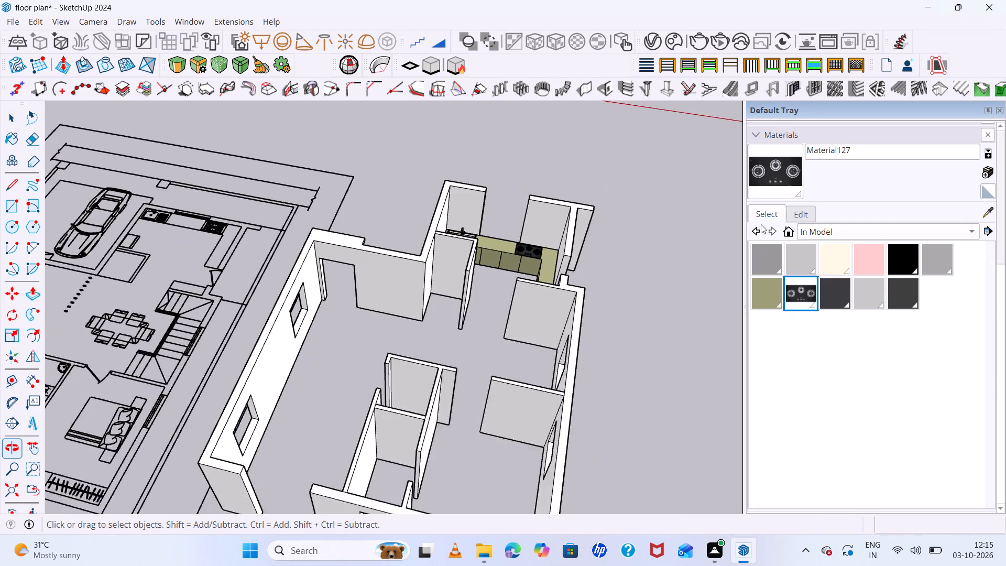
{"action": "scroll", "coordinate": [711, 206], "scroll_direction": "up", "scroll_amount": 13}
{"action": "middle_click_drag", "start_coordinate": [385, 250], "coordinate": [577, 170]}
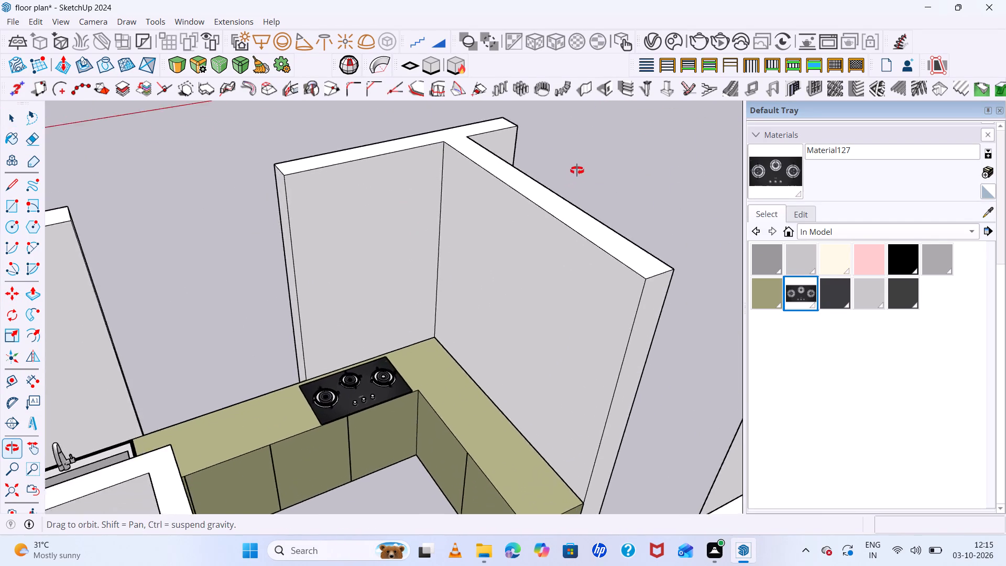
{"action": "middle_click_drag", "start_coordinate": [577, 170], "coordinate": [577, 167]}
{"action": "scroll", "coordinate": [577, 167], "scroll_direction": "up", "scroll_amount": 1}
{"action": "scroll", "coordinate": [577, 167], "scroll_direction": "down", "scroll_amount": 13}
{"action": "middle_click_drag", "start_coordinate": [649, 223], "coordinate": [480, 287]}
{"action": "scroll", "coordinate": [609, 307], "scroll_direction": "up", "scroll_amount": 8}
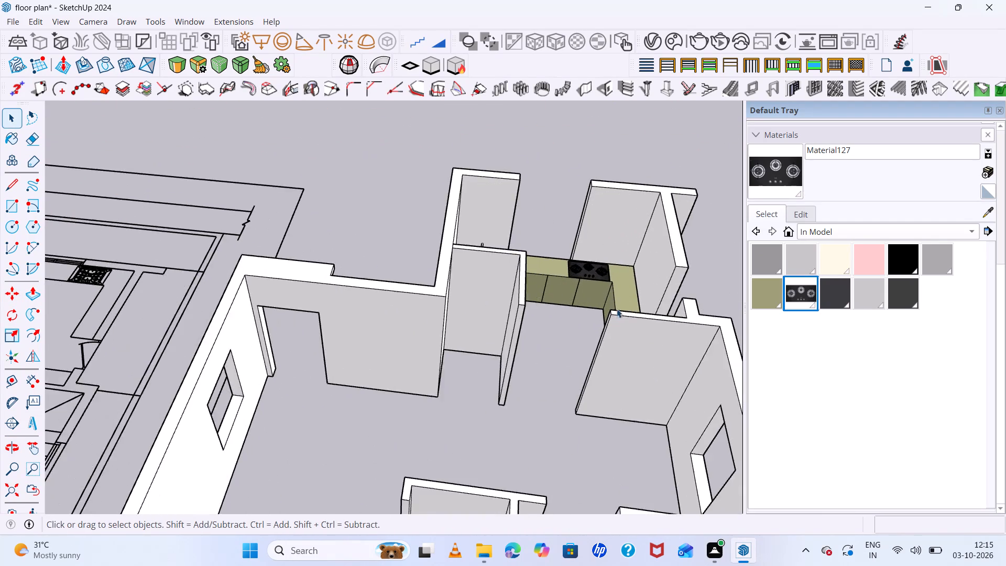
{"action": "scroll", "coordinate": [617, 309], "scroll_direction": "up", "scroll_amount": 7}
{"action": "middle_click_drag", "start_coordinate": [414, 220], "coordinate": [577, 327]}
{"action": "scroll", "coordinate": [414, 220], "scroll_direction": "up", "scroll_amount": 1}
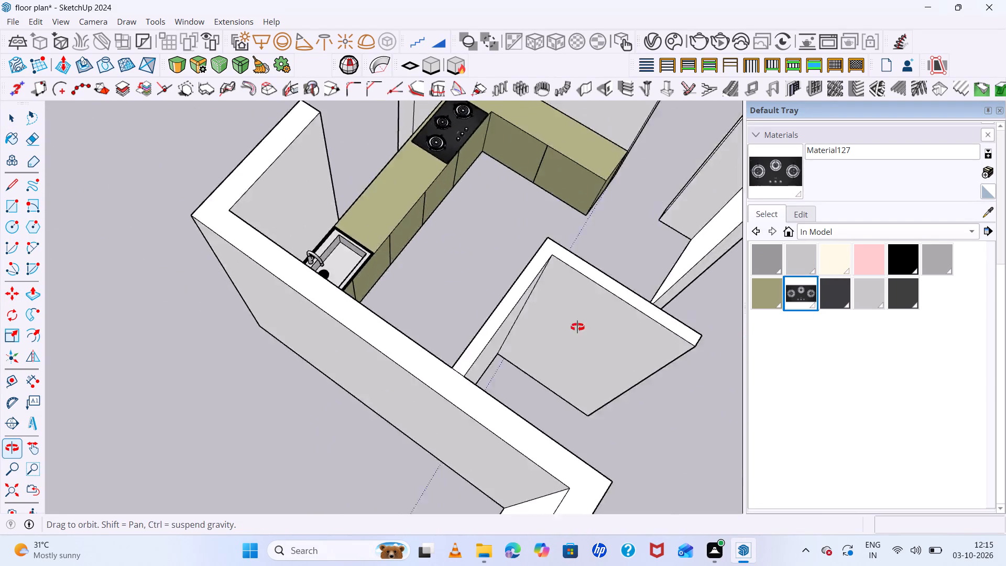
{"action": "middle_click_drag", "start_coordinate": [577, 327], "coordinate": [122, 246]}
{"action": "scroll", "coordinate": [548, 256], "scroll_direction": "down", "scroll_amount": 8}
{"action": "middle_click_drag", "start_coordinate": [644, 273], "coordinate": [214, 269]}
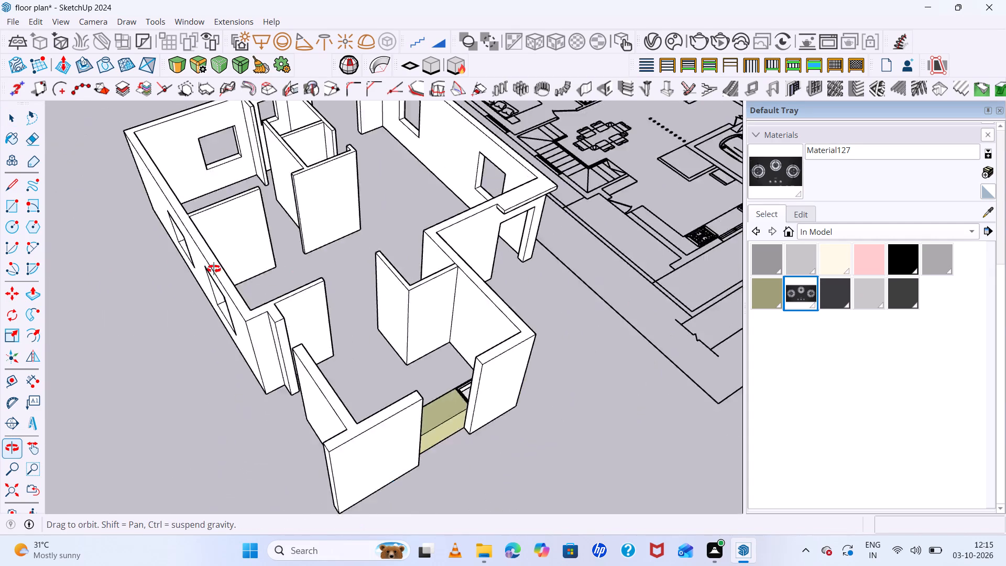
{"action": "middle_click_drag", "start_coordinate": [214, 269], "coordinate": [29, 214]}
{"action": "middle_click_drag", "start_coordinate": [420, 276], "coordinate": [90, 310]}
{"action": "middle_click_drag", "start_coordinate": [523, 350], "coordinate": [687, 453]}
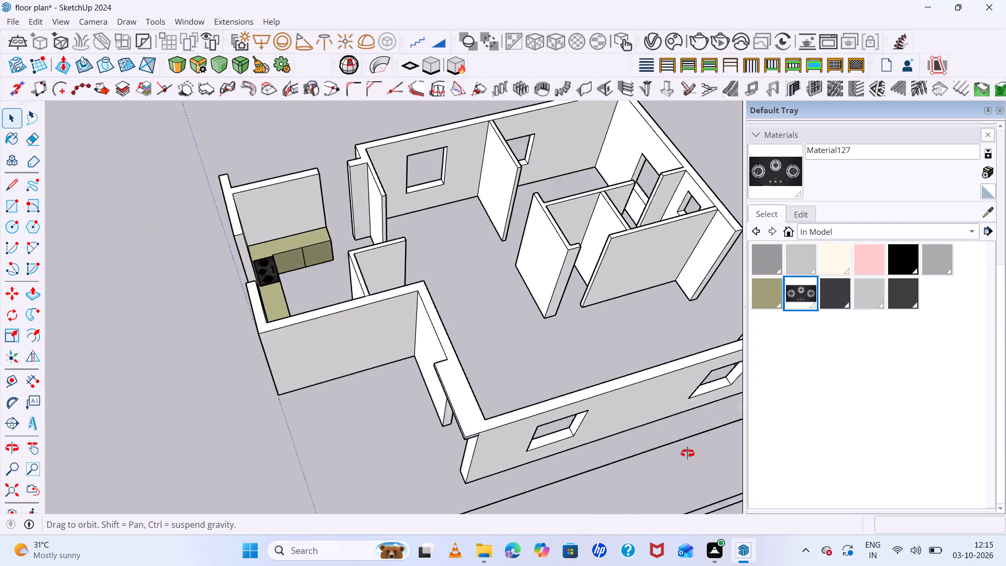
{"action": "middle_click_drag", "start_coordinate": [687, 453], "coordinate": [176, 434]}
Open the sink within the grouped kitchen counter and paint its basin and rim with Color_003.
{"action": "scroll", "coordinate": [419, 164], "scroll_direction": "up", "scroll_amount": 8}
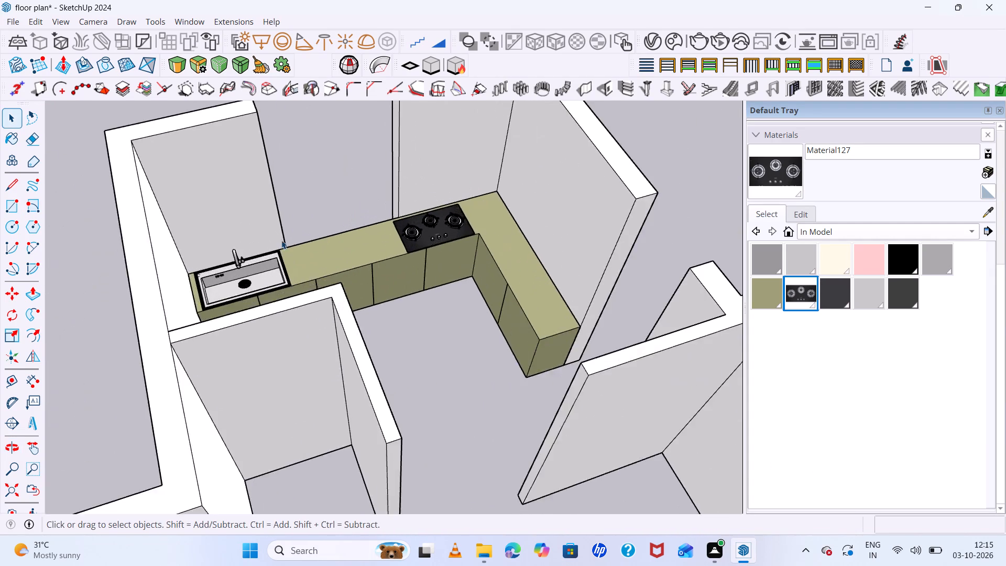
{"action": "scroll", "coordinate": [281, 240], "scroll_direction": "up", "scroll_amount": 7}
{"action": "middle_click_drag", "start_coordinate": [491, 330], "coordinate": [493, 375]}
{"action": "scroll", "coordinate": [256, 315], "scroll_direction": "up", "scroll_amount": 9}
{"action": "left_click", "coordinate": [225, 312]}
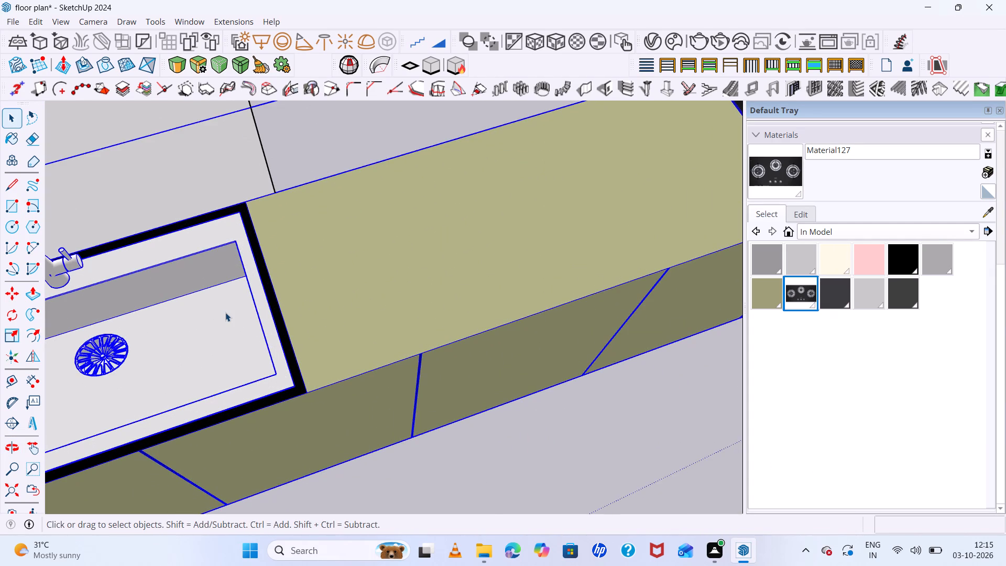
{"action": "double_click", "coordinate": [229, 312]}
{"action": "left_click", "coordinate": [229, 312]}
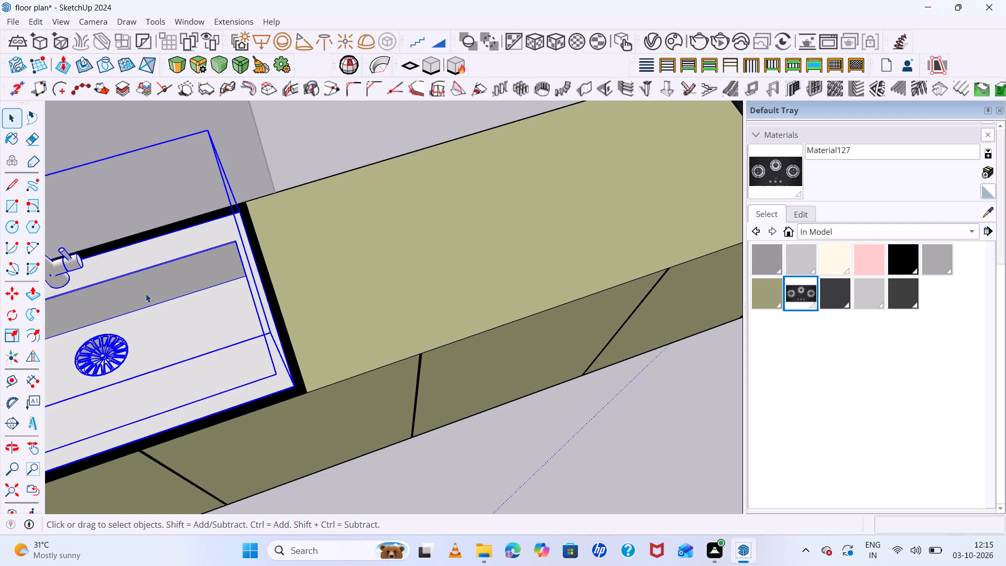
{"action": "double_click", "coordinate": [103, 310]}
{"action": "scroll", "coordinate": [171, 340], "scroll_direction": "up", "scroll_amount": 5}
{"action": "left_click", "coordinate": [181, 340]}
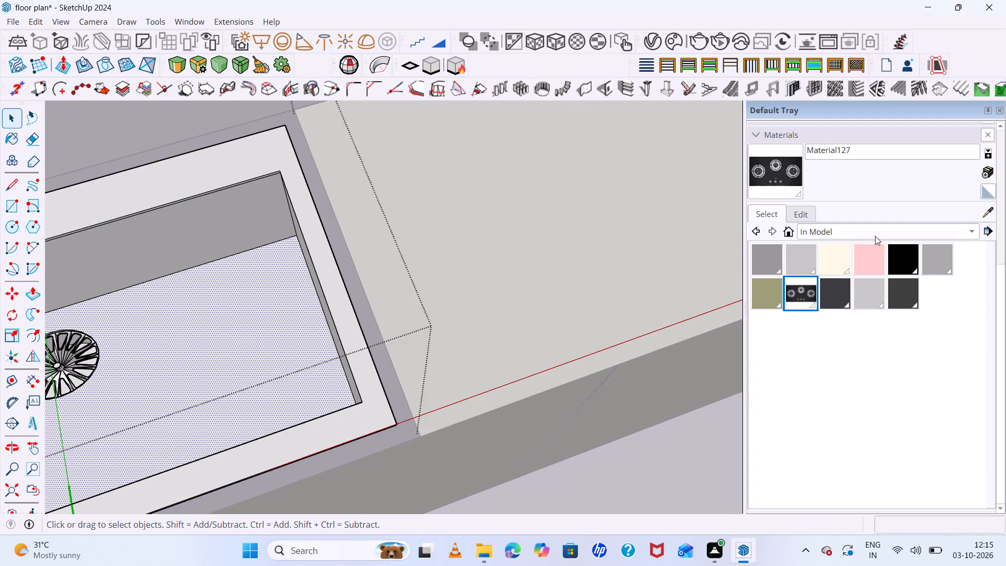
{"action": "left_click", "coordinate": [931, 262]}
{"action": "left_click", "coordinate": [177, 275]}
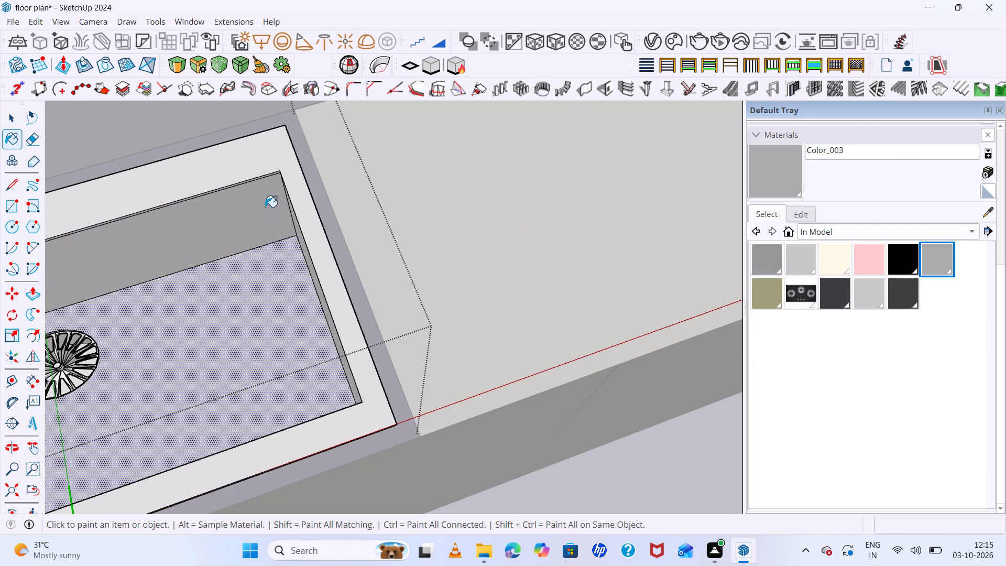
{"action": "left_click", "coordinate": [236, 164]}
{"action": "scroll", "coordinate": [343, 250], "scroll_direction": "down", "scroll_amount": 18}
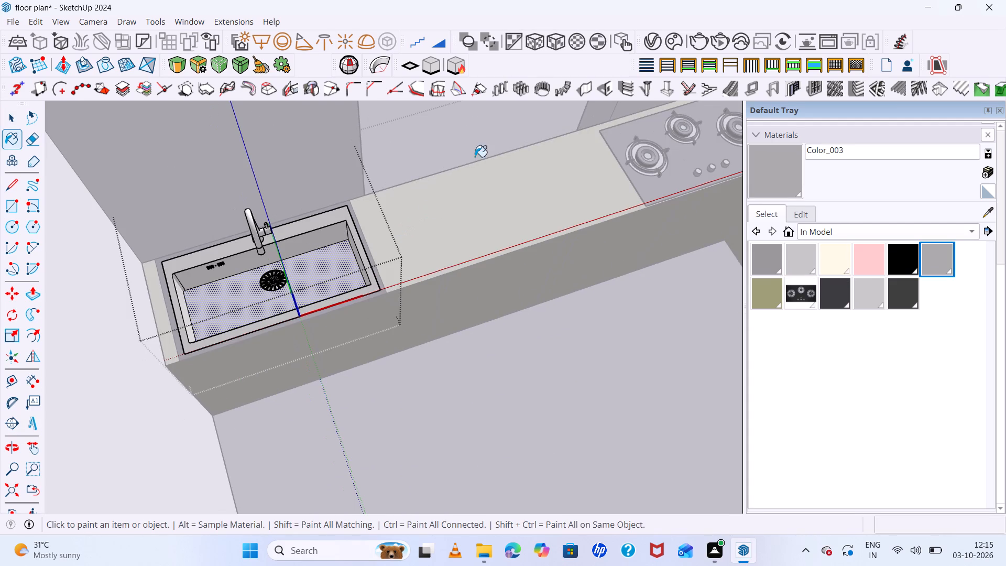
{"action": "key", "text": "space"}
{"action": "left_click", "coordinate": [483, 100]}
{"action": "scroll", "coordinate": [248, 273], "scroll_direction": "down", "scroll_amount": 15}
{"action": "double_click", "coordinate": [191, 118]}
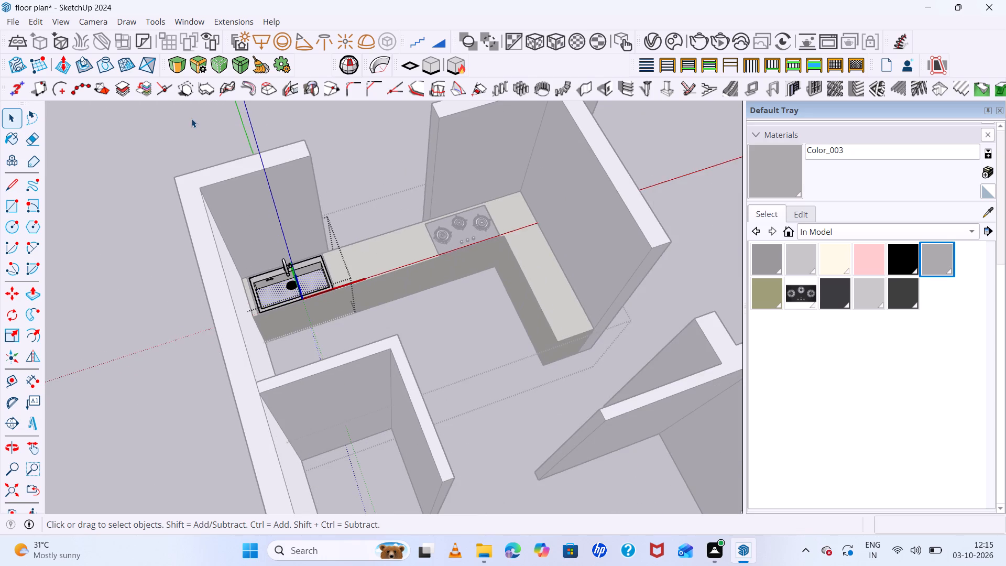
Examine the kitchen layout in the 3D house and compare it with the kitchen area of the floor plan.
{"action": "middle_click_drag", "start_coordinate": [343, 328], "coordinate": [118, 307]}
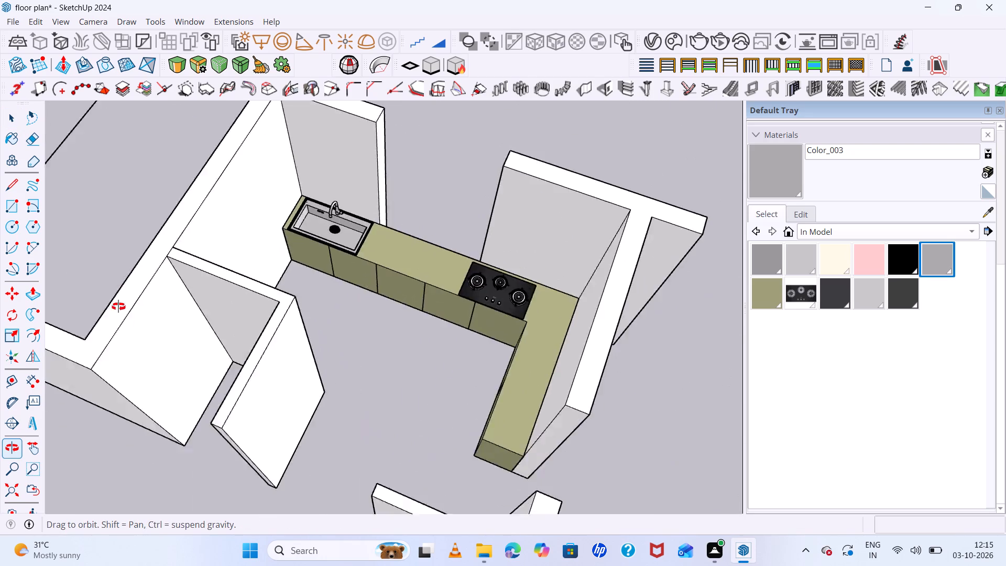
{"action": "middle_click_drag", "start_coordinate": [118, 307], "coordinate": [282, 328]}
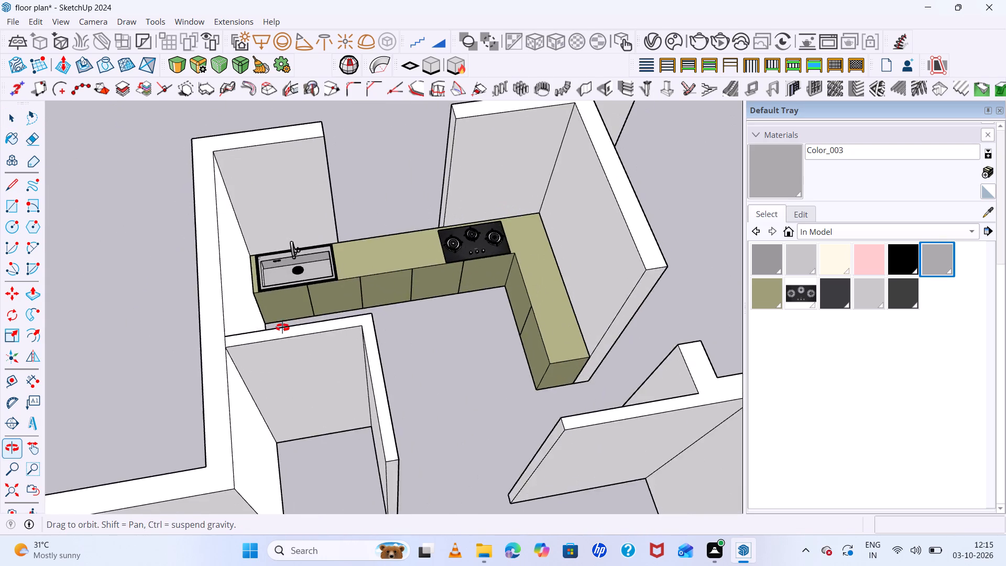
{"action": "middle_click_drag", "start_coordinate": [282, 328], "coordinate": [254, 283]}
{"action": "scroll", "coordinate": [247, 268], "scroll_direction": "down", "scroll_amount": 20}
{"action": "scroll", "coordinate": [247, 268], "scroll_direction": "down", "scroll_amount": 4}
{"action": "middle_click_drag", "start_coordinate": [222, 356], "coordinate": [799, 362]}
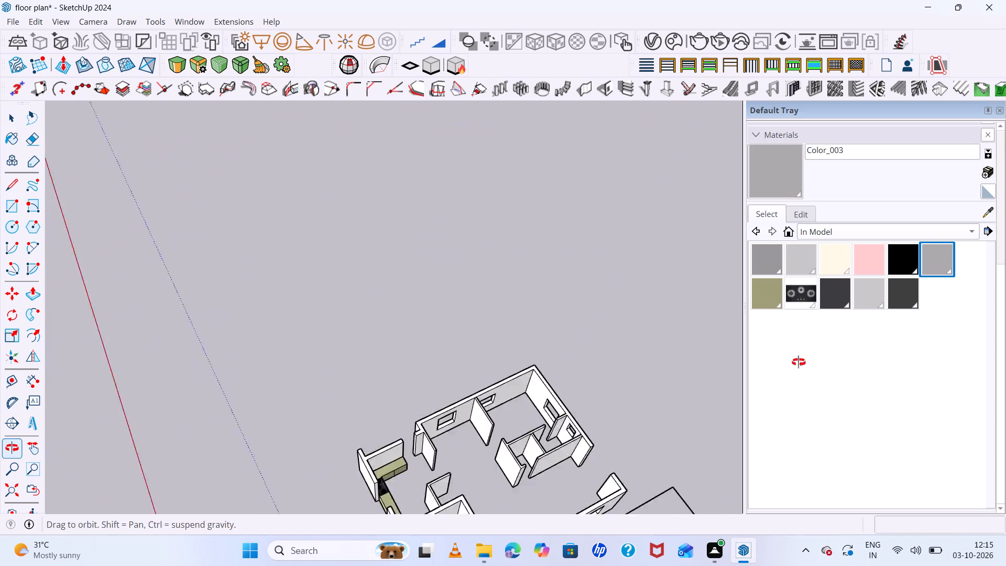
{"action": "middle_click_drag", "start_coordinate": [799, 362], "coordinate": [837, 320]}
{"action": "scroll", "coordinate": [306, 281], "scroll_direction": "down", "scroll_amount": 7}
{"action": "middle_click_drag", "start_coordinate": [531, 429], "coordinate": [617, 445]}
{"action": "scroll", "coordinate": [585, 416], "scroll_direction": "up", "scroll_amount": 10}
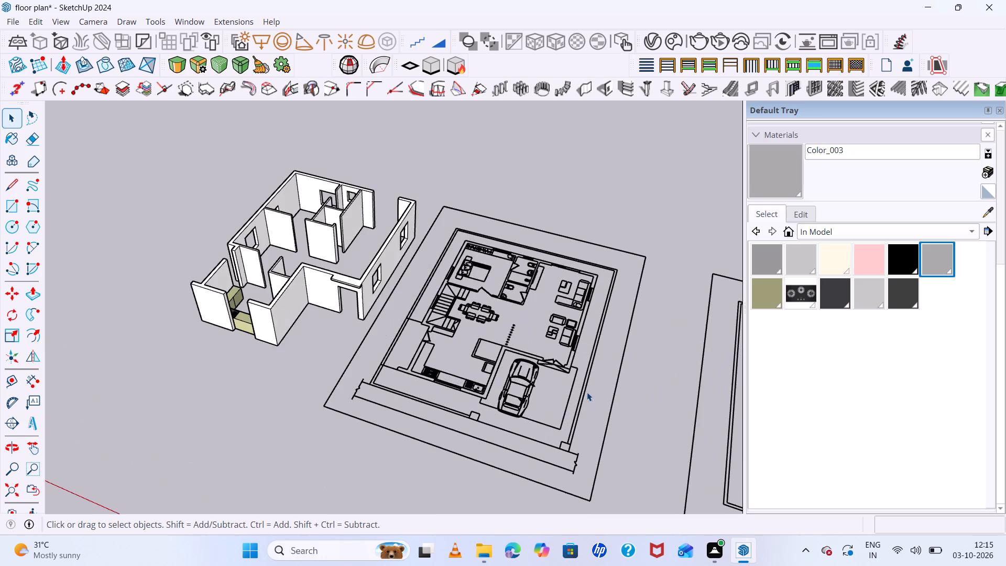
{"action": "scroll", "coordinate": [534, 360], "scroll_direction": "up", "scroll_amount": 7}
{"action": "scroll", "coordinate": [238, 319], "scroll_direction": "up", "scroll_amount": 1}
{"action": "middle_click_drag", "start_coordinate": [286, 369], "coordinate": [651, 386]}
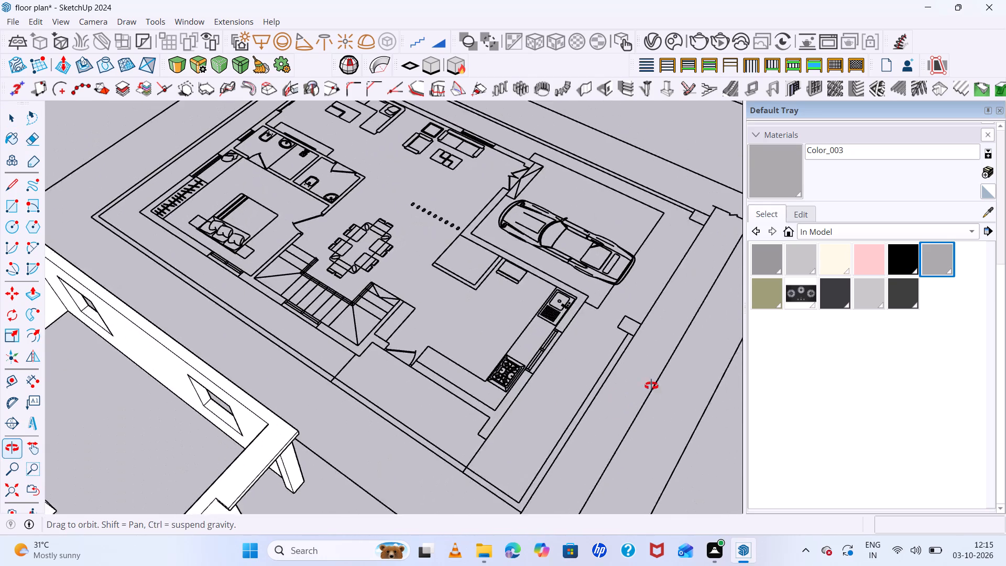
{"action": "middle_click_drag", "start_coordinate": [651, 386], "coordinate": [665, 255]}
{"action": "scroll", "coordinate": [508, 199], "scroll_direction": "down", "scroll_amount": 8}
{"action": "scroll", "coordinate": [464, 257], "scroll_direction": "up", "scroll_amount": 14}
{"action": "middle_click_drag", "start_coordinate": [536, 327], "coordinate": [627, 384]}
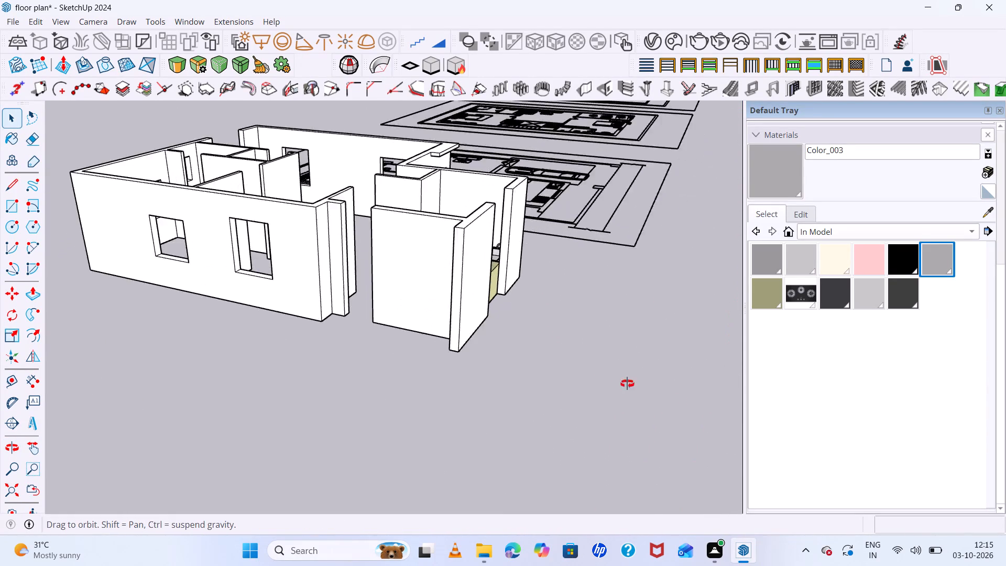
{"action": "middle_click_drag", "start_coordinate": [627, 384], "coordinate": [0, 487]}
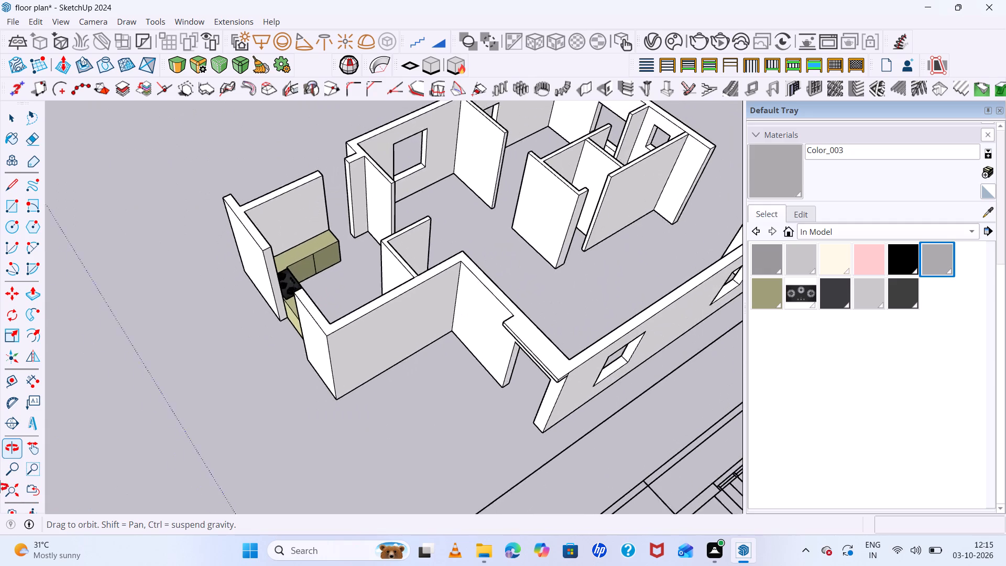
{"action": "middle_click_drag", "start_coordinate": [0, 487], "coordinate": [560, 422]}
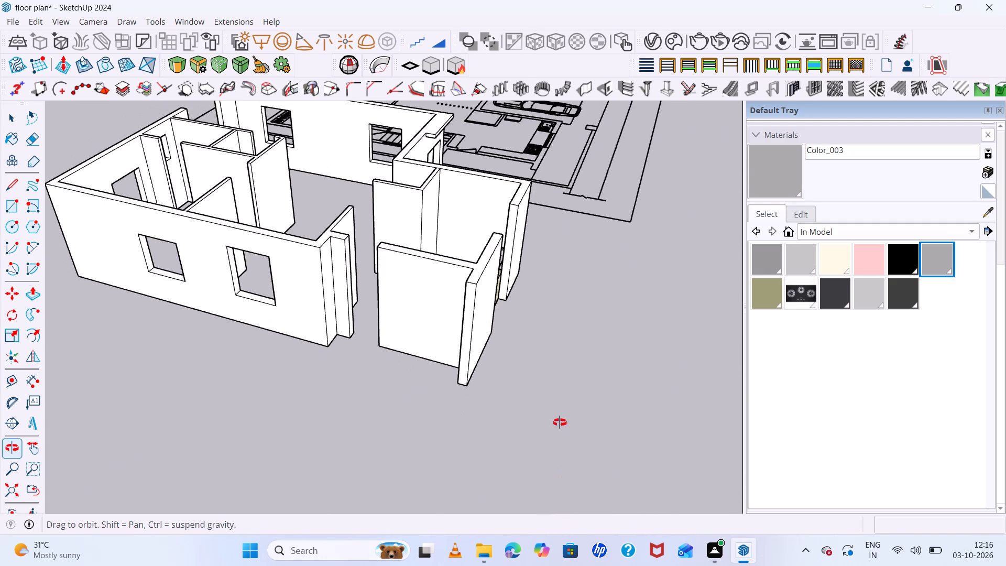
{"action": "middle_click_drag", "start_coordinate": [560, 422], "coordinate": [477, 439]}
{"action": "scroll", "coordinate": [431, 357], "scroll_direction": "down", "scroll_amount": 7}
{"action": "scroll", "coordinate": [454, 268], "scroll_direction": "up", "scroll_amount": 6}
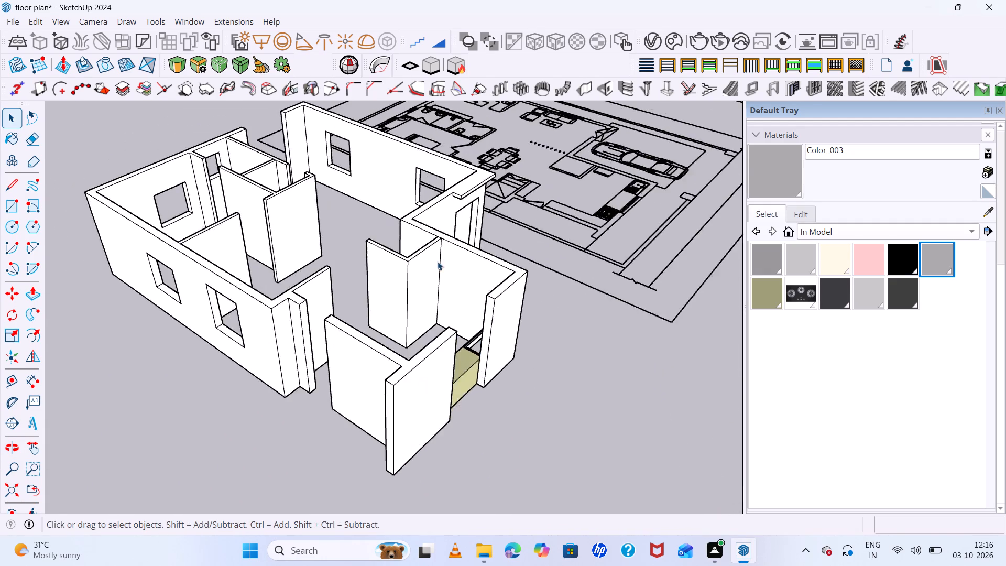
{"action": "scroll", "coordinate": [438, 262], "scroll_direction": "up", "scroll_amount": 7}
{"action": "middle_click_drag", "start_coordinate": [443, 383], "coordinate": [550, 492]}
{"action": "scroll", "coordinate": [445, 300], "scroll_direction": "up", "scroll_amount": 8}
{"action": "middle_click_drag", "start_coordinate": [425, 309], "coordinate": [471, 354]}
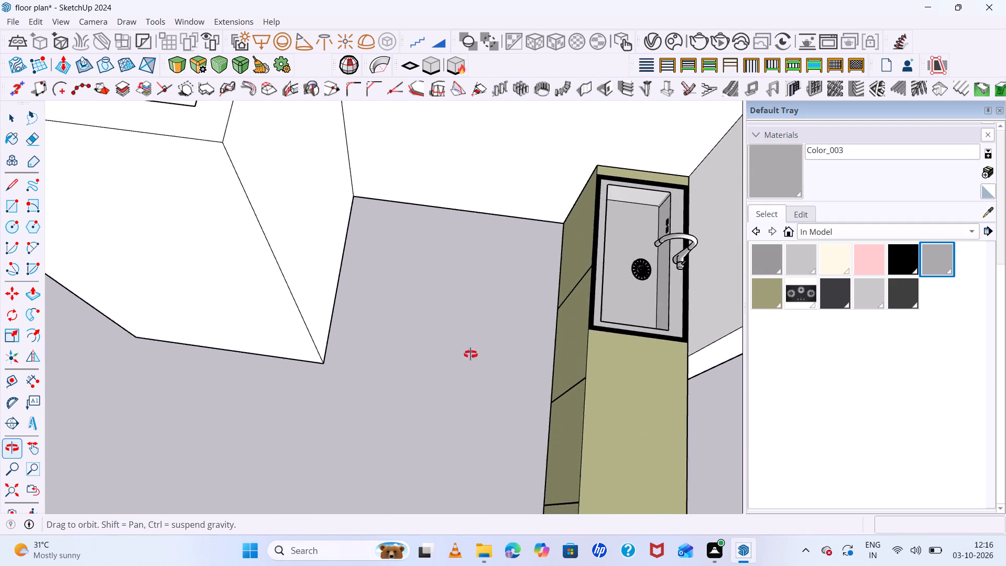
{"action": "middle_click_drag", "start_coordinate": [471, 354], "coordinate": [480, 356]}
{"action": "scroll", "coordinate": [323, 225], "scroll_direction": "down", "scroll_amount": 6}
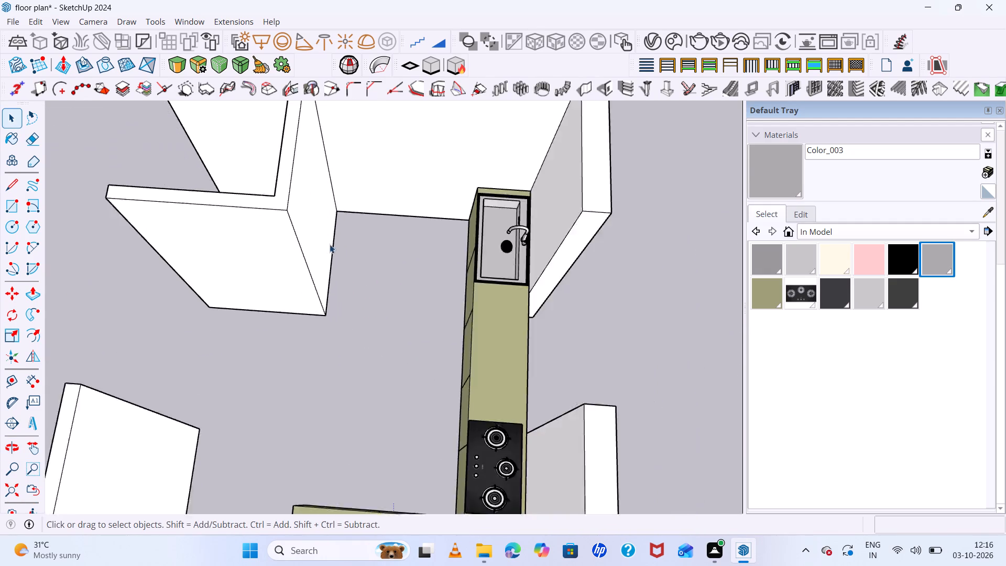
Draw a rectangle of about 1' 4 5/8" by 2' 3" over the small appliance outline beside the floor plan's kitchen.
{"action": "scroll", "coordinate": [330, 244], "scroll_direction": "down", "scroll_amount": 19}
{"action": "scroll", "coordinate": [336, 243], "scroll_direction": "down", "scroll_amount": 8}
{"action": "scroll", "coordinate": [439, 203], "scroll_direction": "down", "scroll_amount": 9}
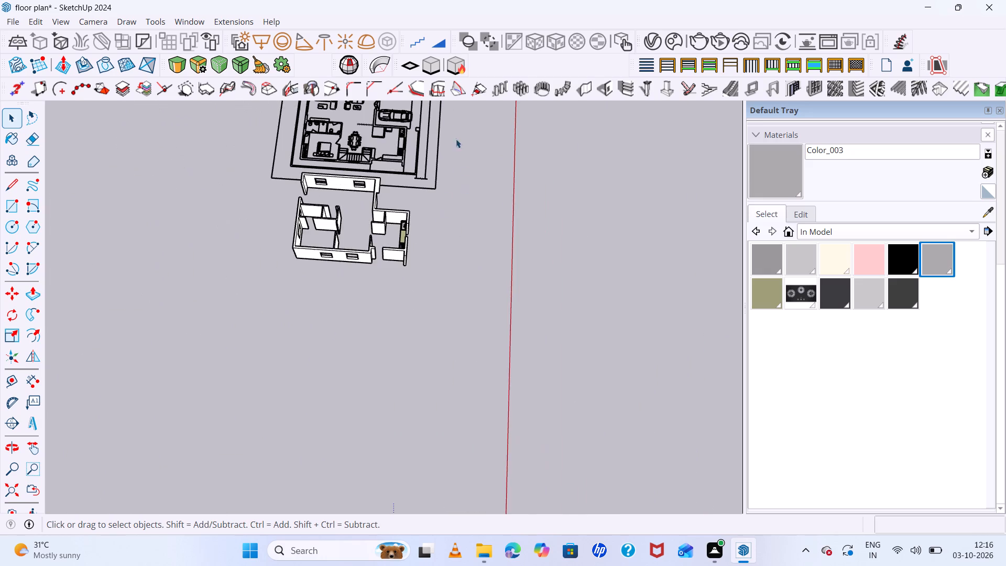
{"action": "scroll", "coordinate": [424, 111], "scroll_direction": "up", "scroll_amount": 20}
{"action": "scroll", "coordinate": [424, 111], "scroll_direction": "up", "scroll_amount": 17}
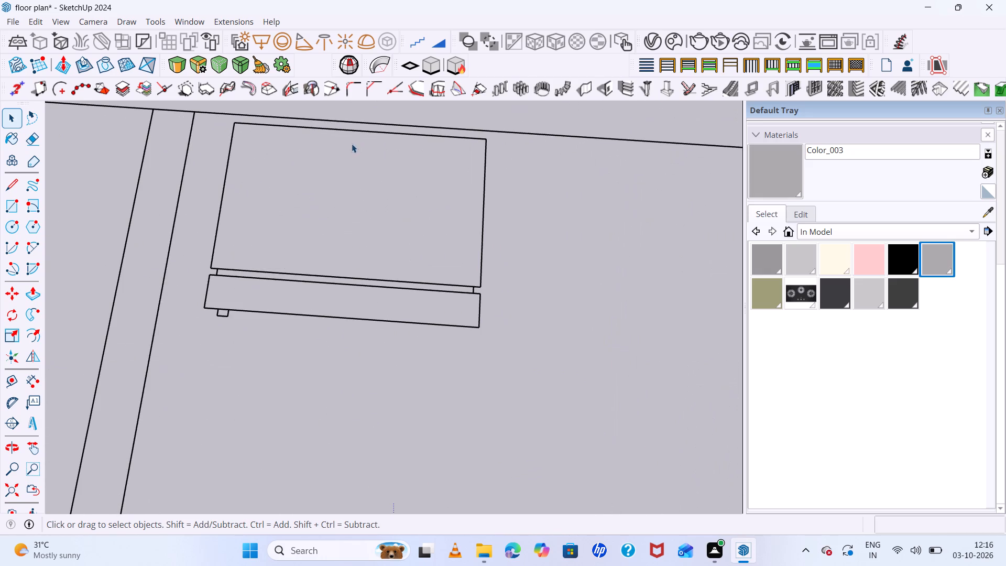
{"action": "key", "text": "r"}
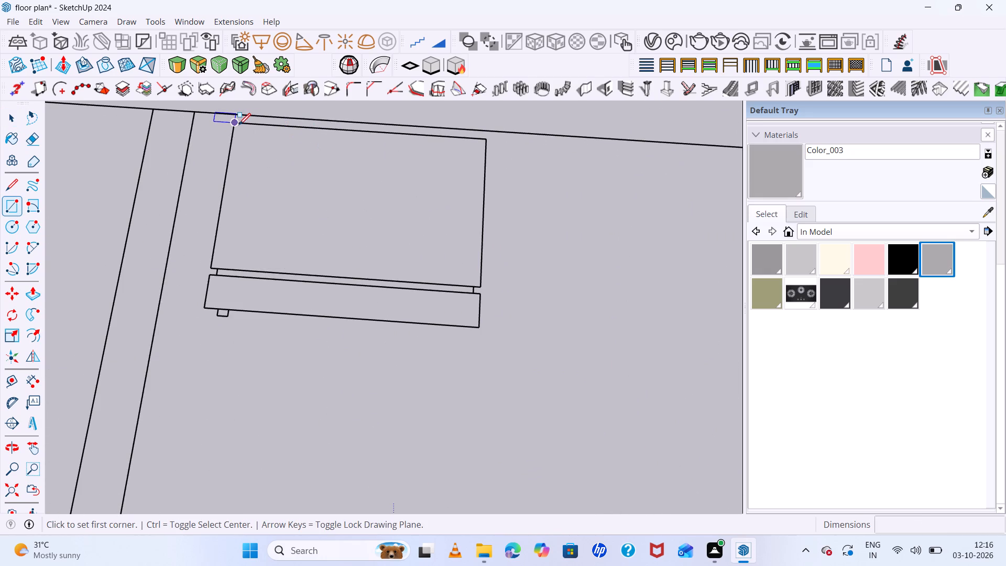
{"action": "left_click", "coordinate": [235, 124]}
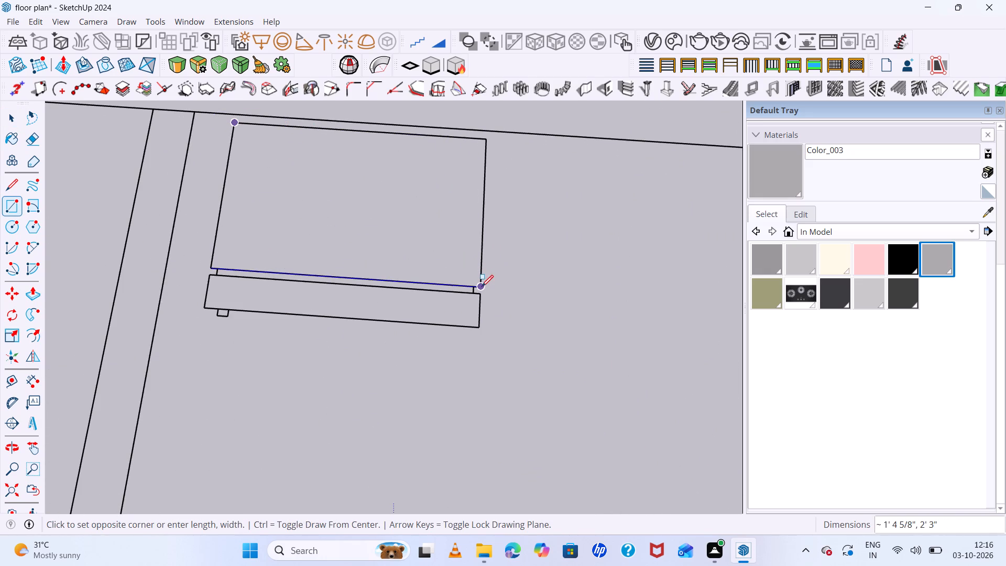
{"action": "left_click", "coordinate": [482, 287]}
{"action": "key", "text": "space"}
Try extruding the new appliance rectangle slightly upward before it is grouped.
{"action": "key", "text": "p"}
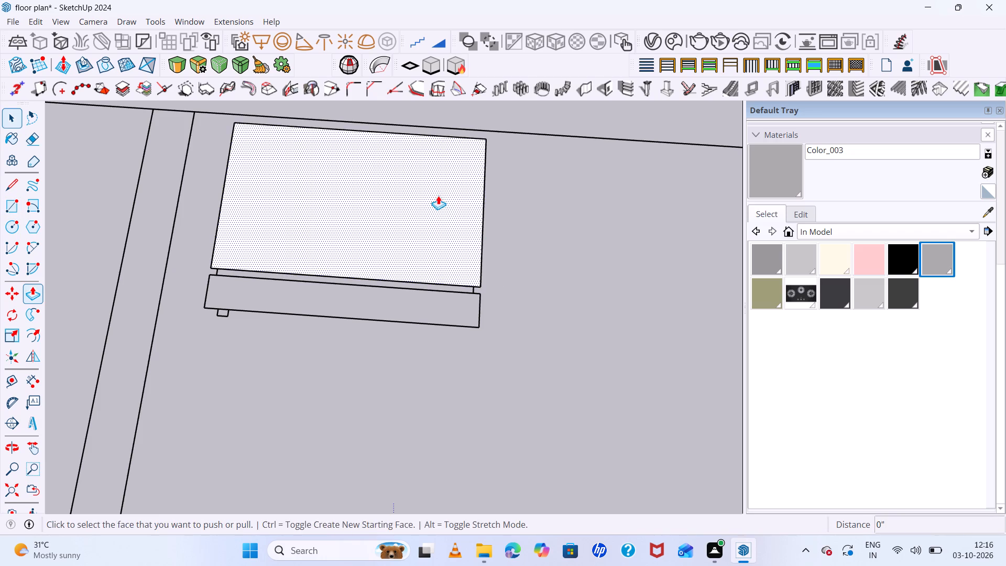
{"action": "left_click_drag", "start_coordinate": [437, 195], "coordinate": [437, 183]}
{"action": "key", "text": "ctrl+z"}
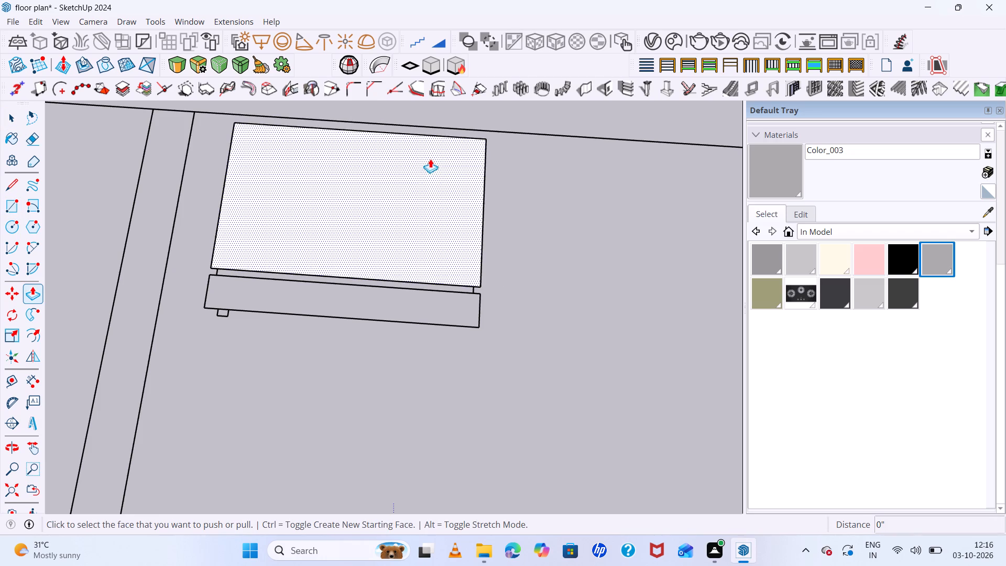
Make the appliance rectangle's face and its edges a group.
{"action": "key", "text": "space"}
{"action": "triple_click", "coordinate": [416, 179]}
{"action": "right_click", "coordinate": [416, 179]}
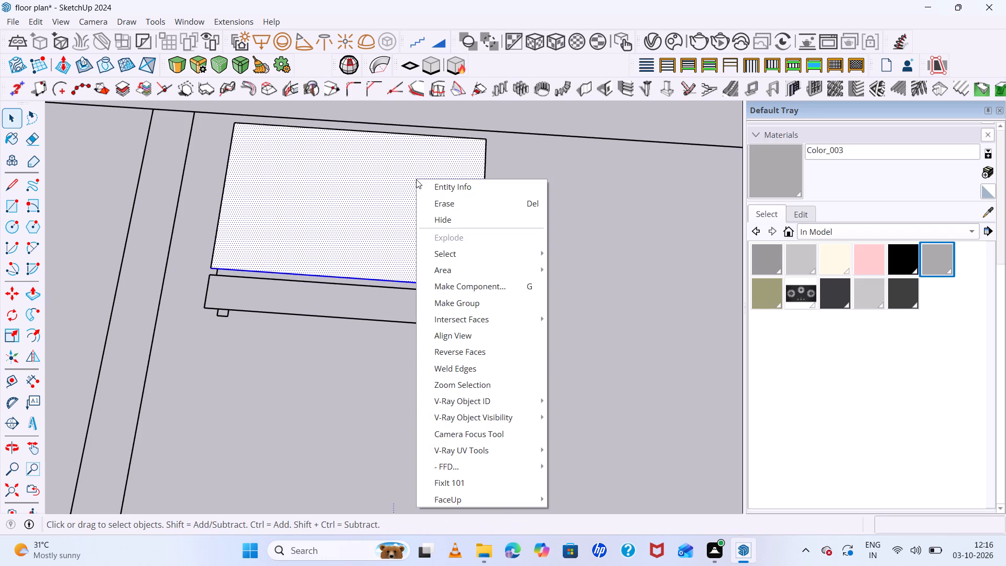
{"action": "left_click", "coordinate": [475, 298]}
Open the appliance rectangle's group and extrude its face upward about 1 13/16".
{"action": "double_click", "coordinate": [402, 224]}
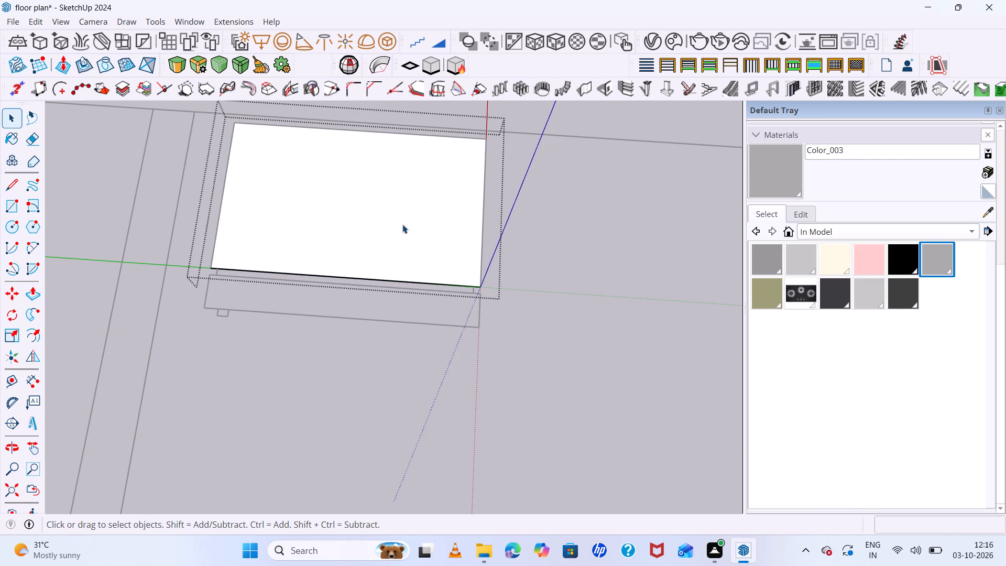
{"action": "key", "text": "p"}
{"action": "left_click_drag", "start_coordinate": [402, 224], "coordinate": [404, 210]}
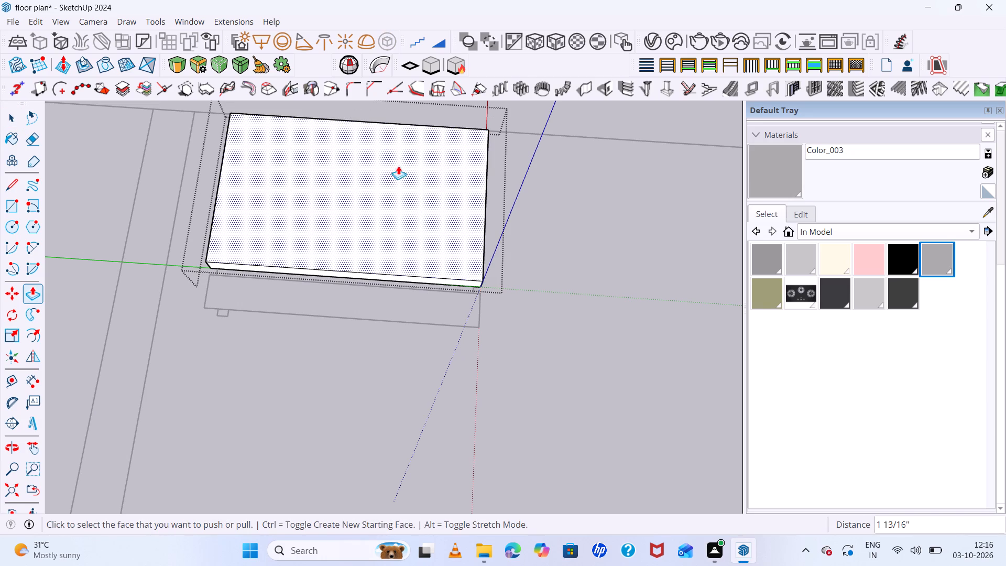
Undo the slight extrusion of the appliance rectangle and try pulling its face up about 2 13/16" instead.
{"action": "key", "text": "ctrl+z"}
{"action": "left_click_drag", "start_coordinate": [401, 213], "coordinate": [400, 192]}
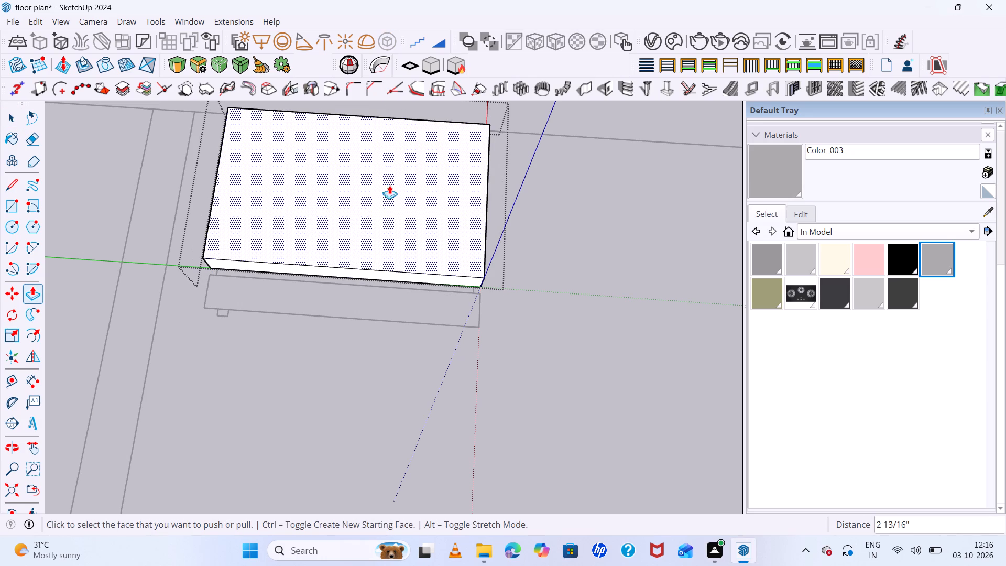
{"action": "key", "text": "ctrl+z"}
Extrude the appliance rectangle's face upward 6' inside its group.
{"action": "scroll", "coordinate": [379, 204], "scroll_direction": "down", "scroll_amount": 5}
{"action": "left_click", "coordinate": [378, 204]}
{"action": "scroll", "coordinate": [392, 151], "scroll_direction": "down", "scroll_amount": 4}
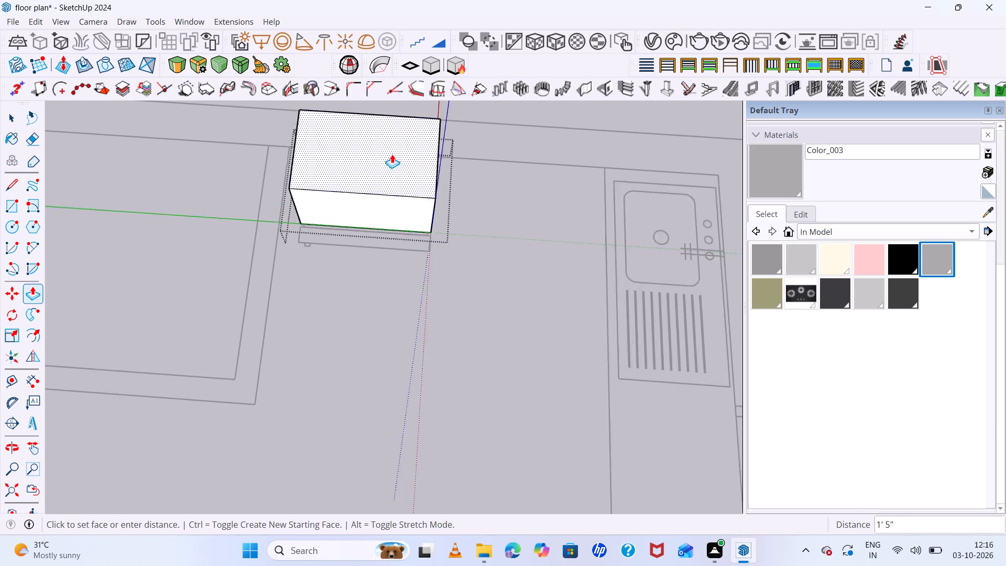
{"action": "scroll", "coordinate": [392, 154], "scroll_direction": "down", "scroll_amount": 12}
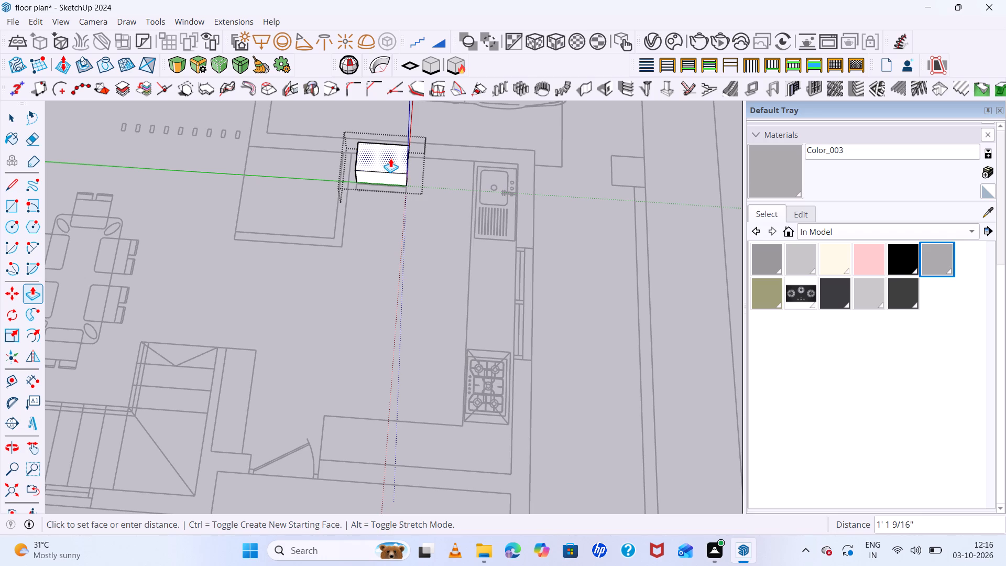
{"action": "key", "text": "6"}
{"action": "key", "text": "apostrophe"}
{"action": "key", "text": "Return"}
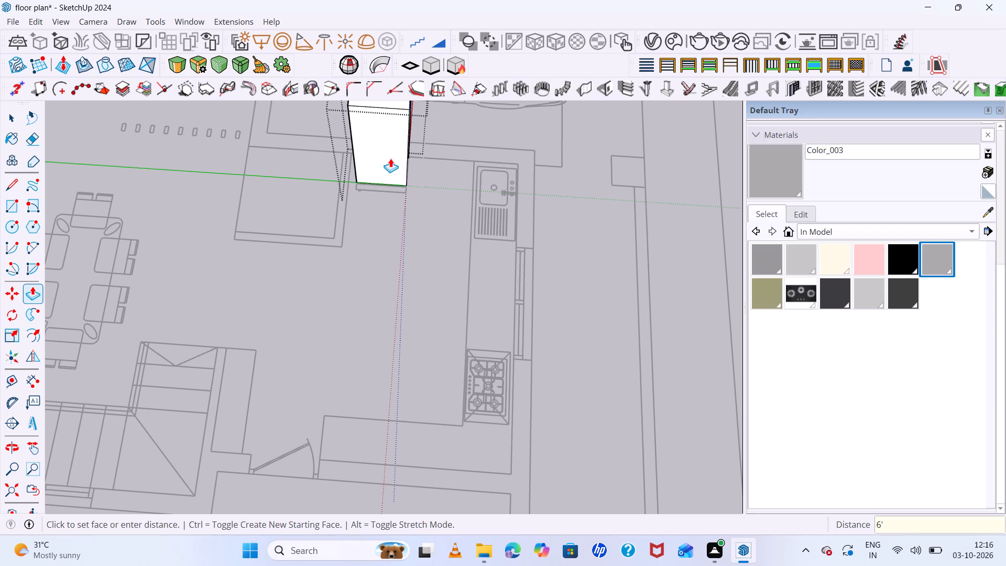
Lower the appliance box's top face by about 1' 4 1/8" with Push/Pull.
{"action": "scroll", "coordinate": [392, 281], "scroll_direction": "down", "scroll_amount": 6}
{"action": "middle_click_drag", "start_coordinate": [478, 357], "coordinate": [479, 284]}
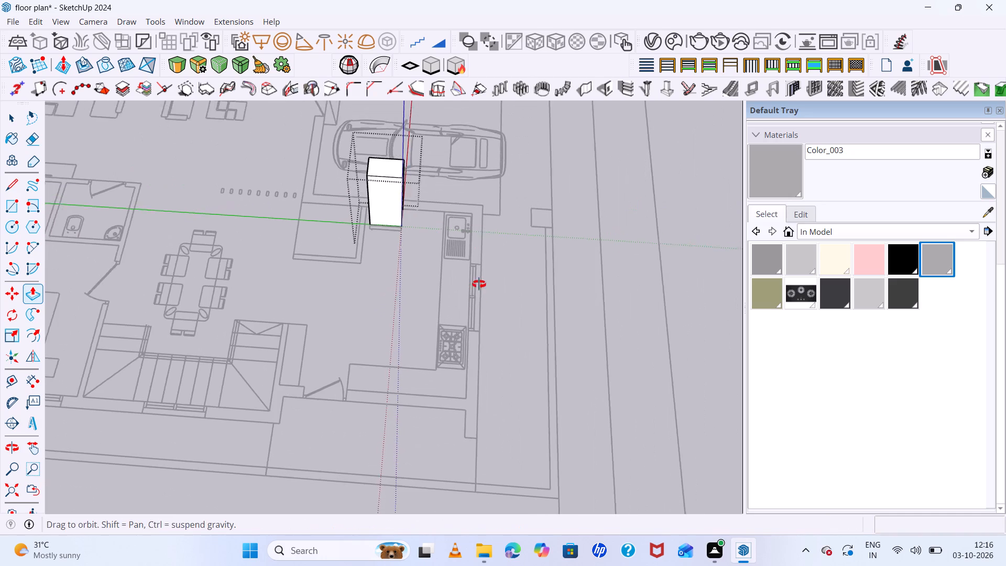
{"action": "middle_click_drag", "start_coordinate": [479, 284], "coordinate": [505, 83]}
{"action": "scroll", "coordinate": [420, 230], "scroll_direction": "up", "scroll_amount": 6}
{"action": "scroll", "coordinate": [422, 215], "scroll_direction": "down", "scroll_amount": 13}
{"action": "scroll", "coordinate": [485, 192], "scroll_direction": "up", "scroll_amount": 1}
{"action": "middle_click_drag", "start_coordinate": [486, 231], "coordinate": [471, 310]}
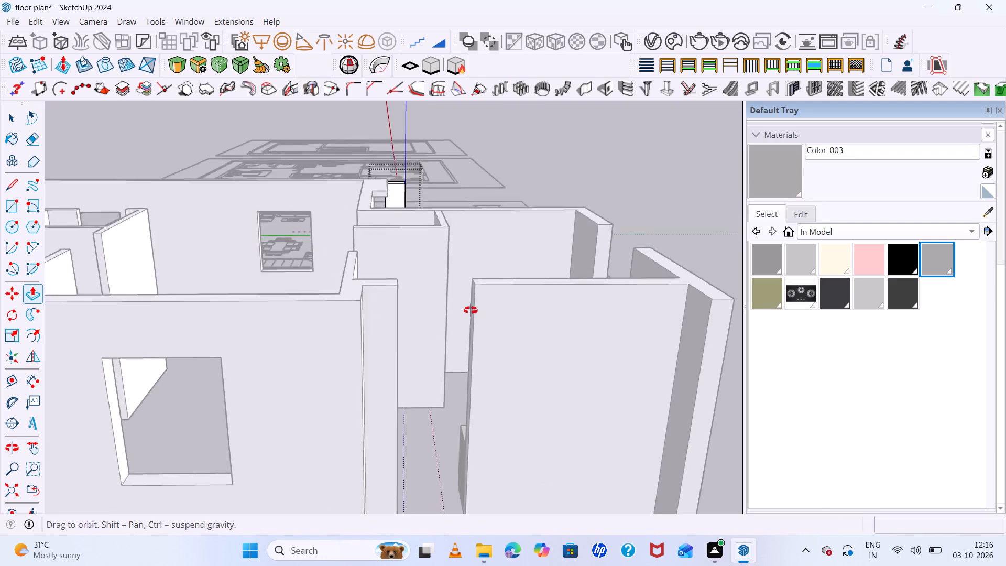
{"action": "middle_click_drag", "start_coordinate": [471, 310], "coordinate": [469, 316]}
{"action": "scroll", "coordinate": [478, 110], "scroll_direction": "up", "scroll_amount": 7}
{"action": "scroll", "coordinate": [478, 140], "scroll_direction": "down", "scroll_amount": 14}
{"action": "scroll", "coordinate": [489, 152], "scroll_direction": "down", "scroll_amount": 7}
{"action": "scroll", "coordinate": [426, 98], "scroll_direction": "up", "scroll_amount": 2}
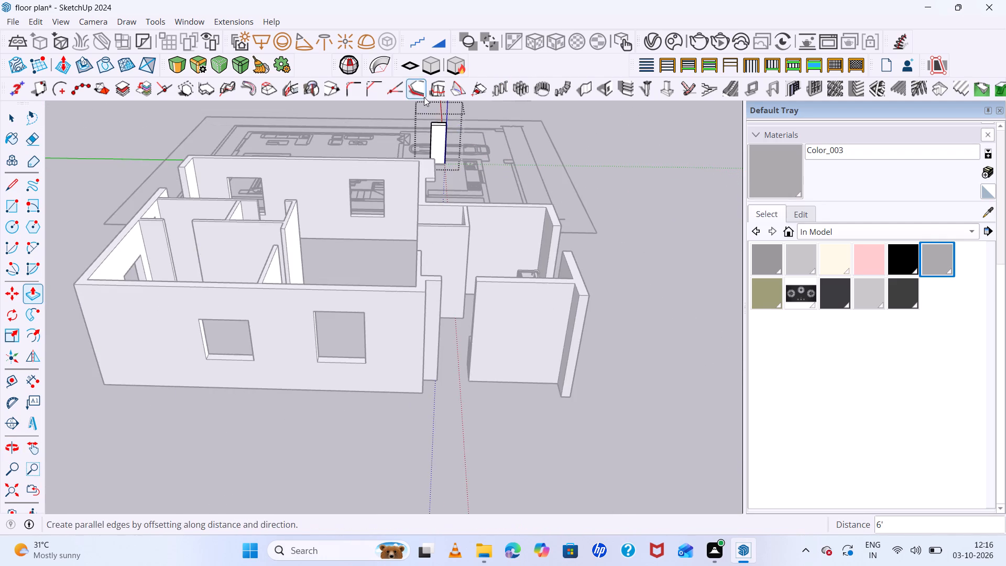
{"action": "scroll", "coordinate": [424, 97], "scroll_direction": "up", "scroll_amount": 20}
{"action": "scroll", "coordinate": [424, 97], "scroll_direction": "up", "scroll_amount": 19}
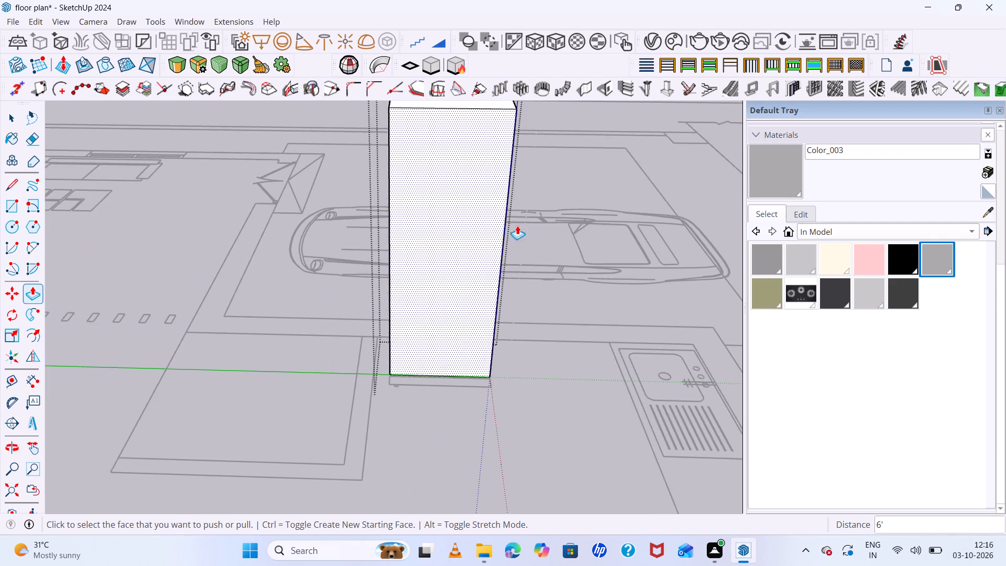
{"action": "middle_click_drag", "start_coordinate": [600, 286], "coordinate": [246, 252]}
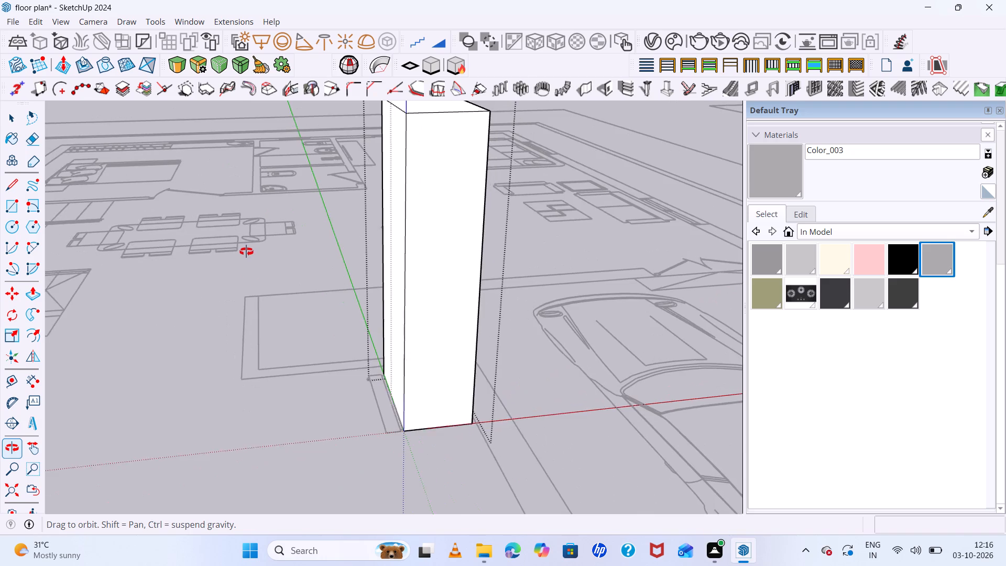
{"action": "middle_click_drag", "start_coordinate": [246, 252], "coordinate": [449, 318]}
{"action": "middle_click", "coordinate": [450, 318]}
{"action": "left_click", "coordinate": [458, 129]}
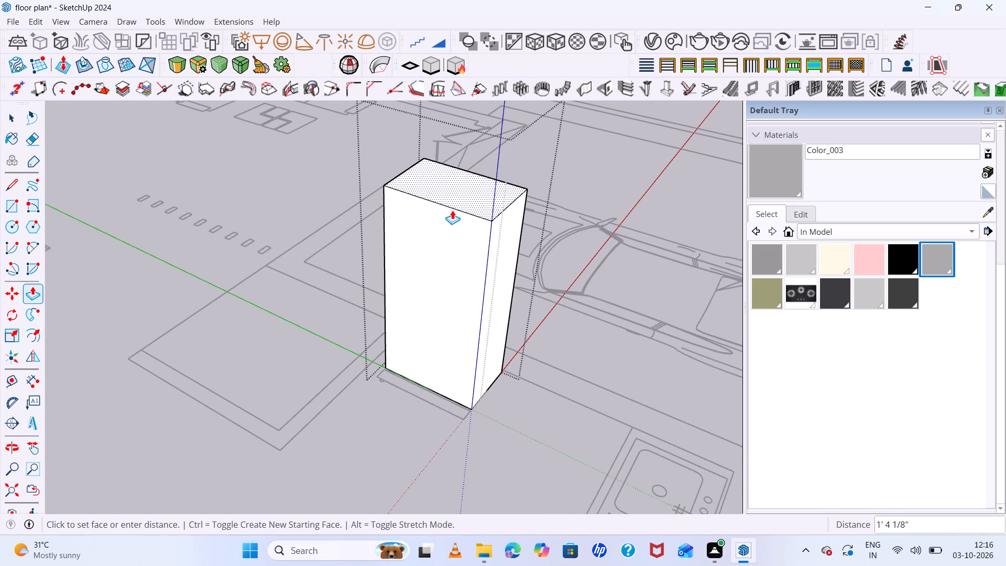
{"action": "left_click", "coordinate": [450, 220]}
Draw a horizontal line across the appliance box's front face, somewhat above mid-height, splitting it into two door panels.
{"action": "middle_click_drag", "start_coordinate": [568, 360], "coordinate": [704, 247]}
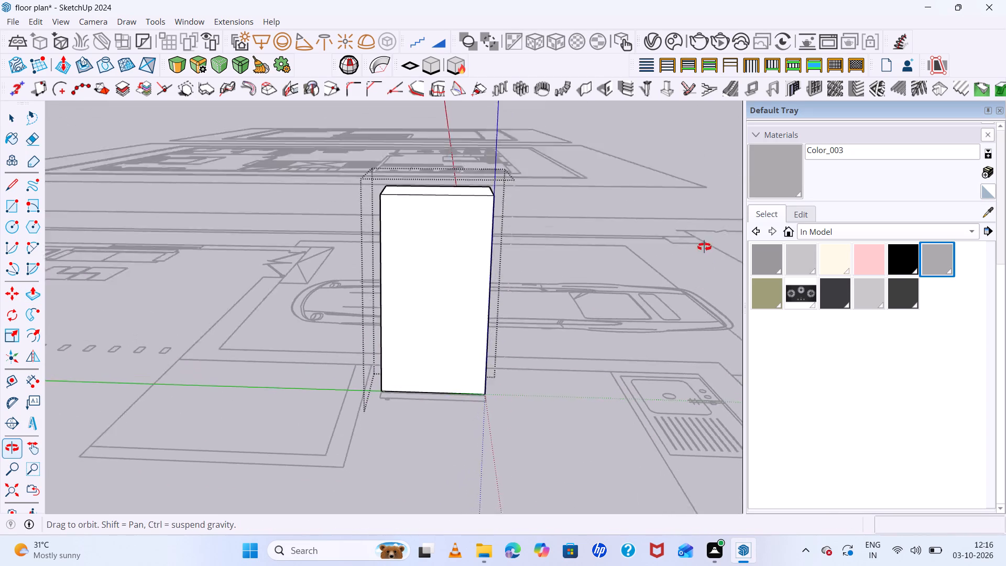
{"action": "middle_click_drag", "start_coordinate": [704, 247], "coordinate": [703, 236]}
{"action": "scroll", "coordinate": [562, 297], "scroll_direction": "up", "scroll_amount": 5}
{"action": "middle_click_drag", "start_coordinate": [521, 330], "coordinate": [523, 396]}
{"action": "scroll", "coordinate": [530, 396], "scroll_direction": "up", "scroll_amount": 1}
{"action": "key", "text": "space"}
{"action": "left_click", "coordinate": [412, 279]}
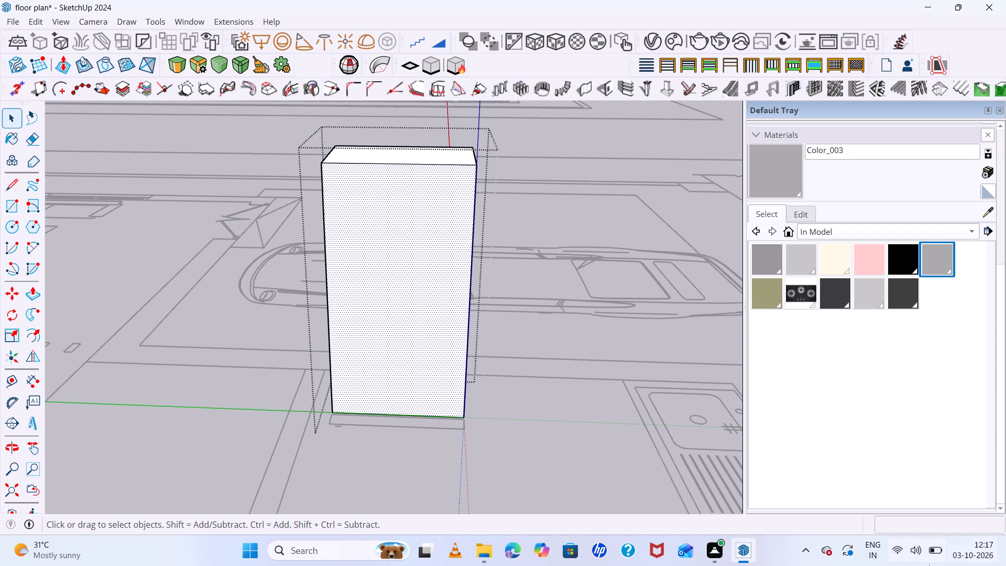
{"action": "key", "text": "l"}
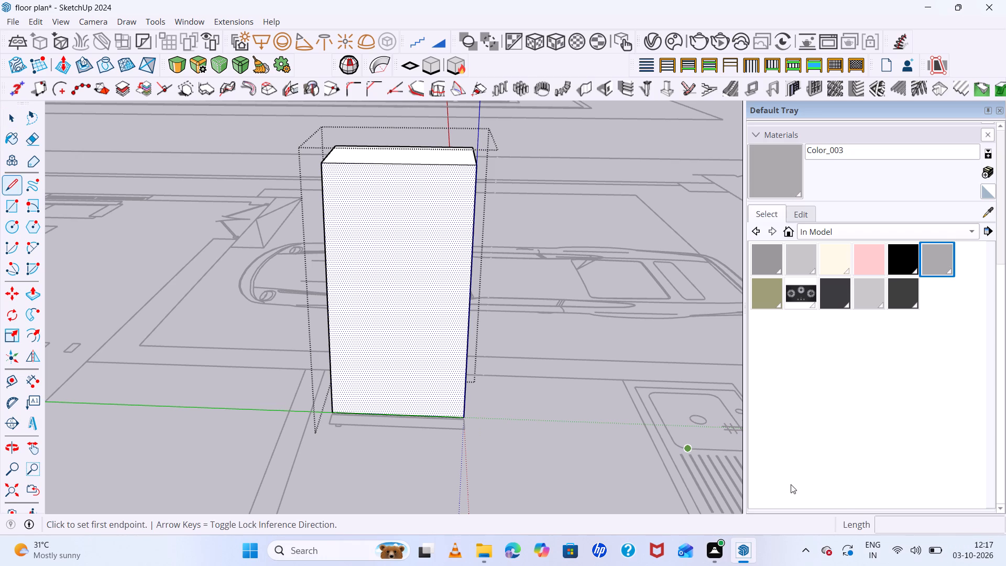
{"action": "key", "text": "l"}
{"action": "left_click", "coordinate": [327, 262]}
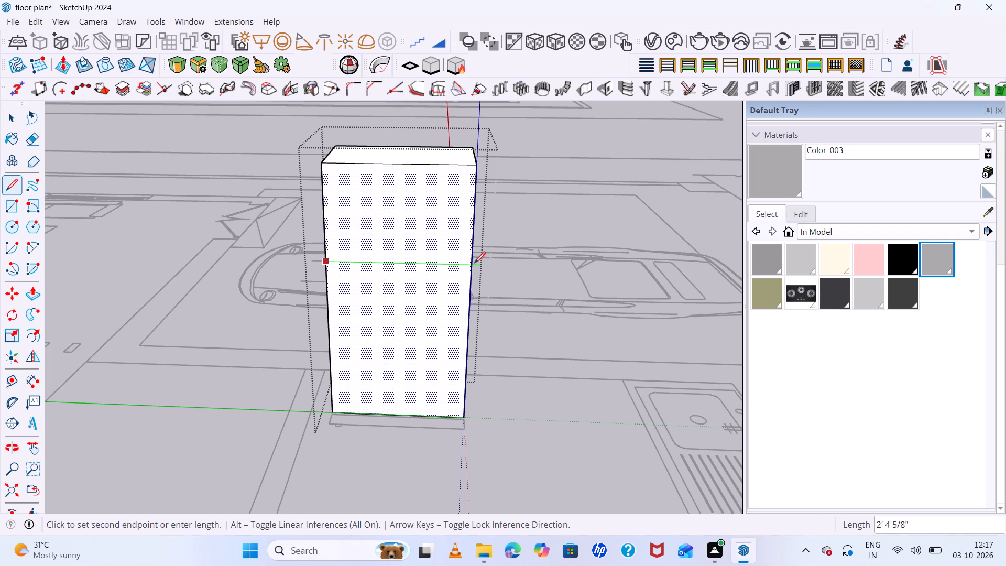
{"action": "left_click", "coordinate": [471, 264]}
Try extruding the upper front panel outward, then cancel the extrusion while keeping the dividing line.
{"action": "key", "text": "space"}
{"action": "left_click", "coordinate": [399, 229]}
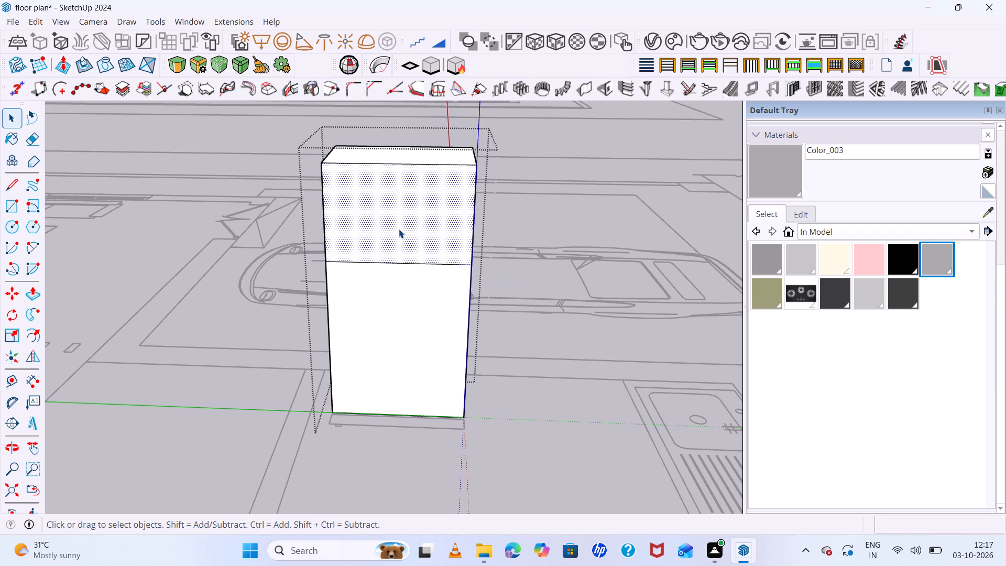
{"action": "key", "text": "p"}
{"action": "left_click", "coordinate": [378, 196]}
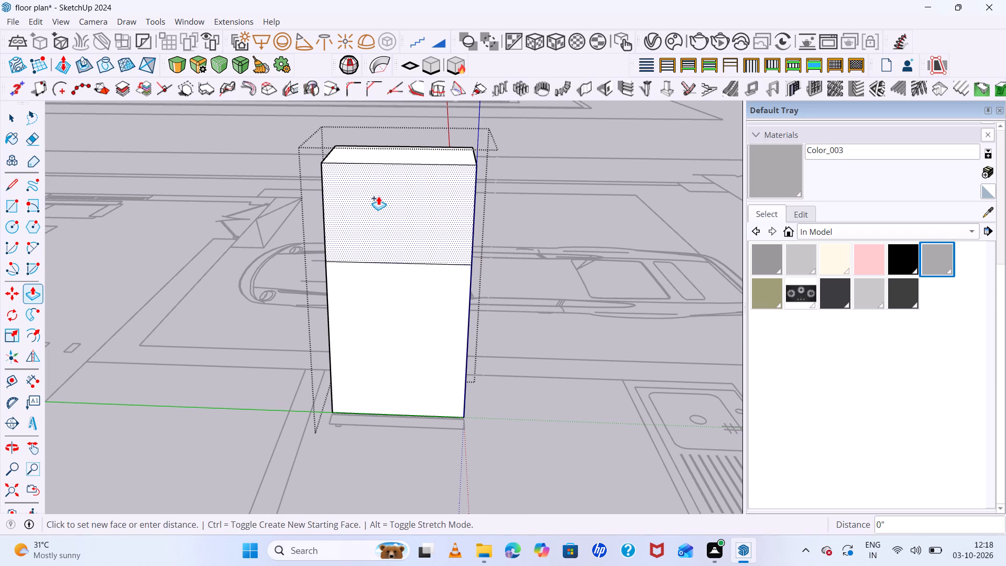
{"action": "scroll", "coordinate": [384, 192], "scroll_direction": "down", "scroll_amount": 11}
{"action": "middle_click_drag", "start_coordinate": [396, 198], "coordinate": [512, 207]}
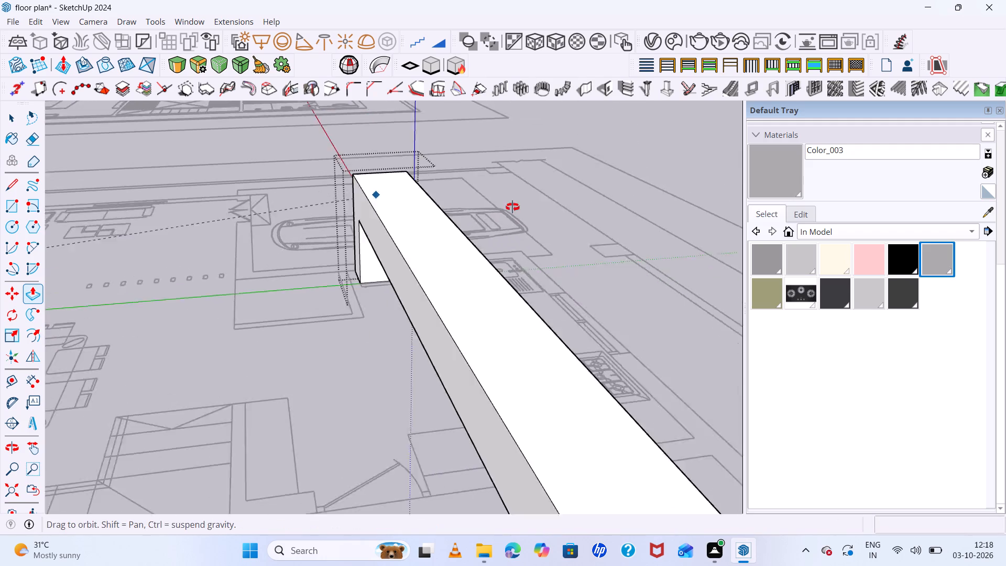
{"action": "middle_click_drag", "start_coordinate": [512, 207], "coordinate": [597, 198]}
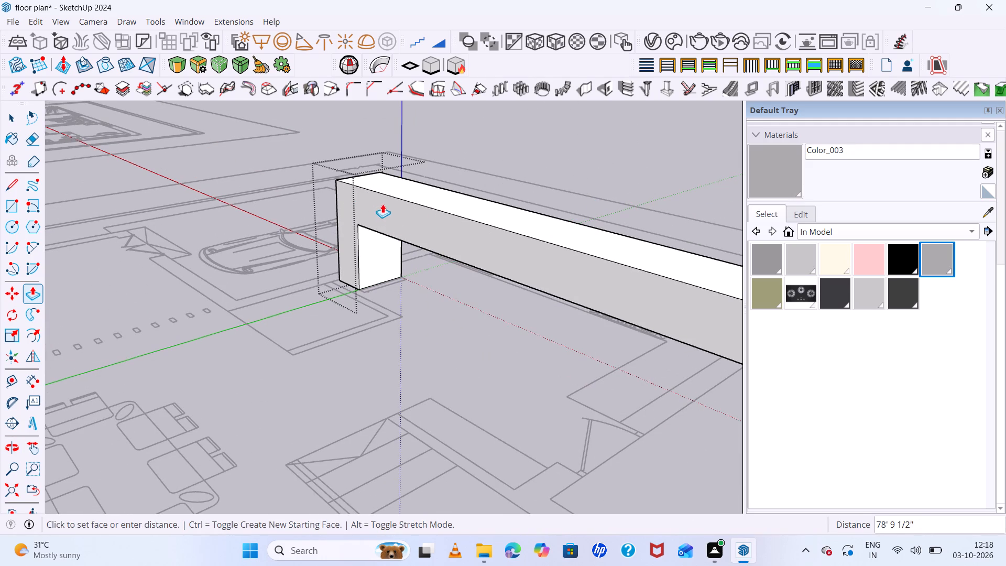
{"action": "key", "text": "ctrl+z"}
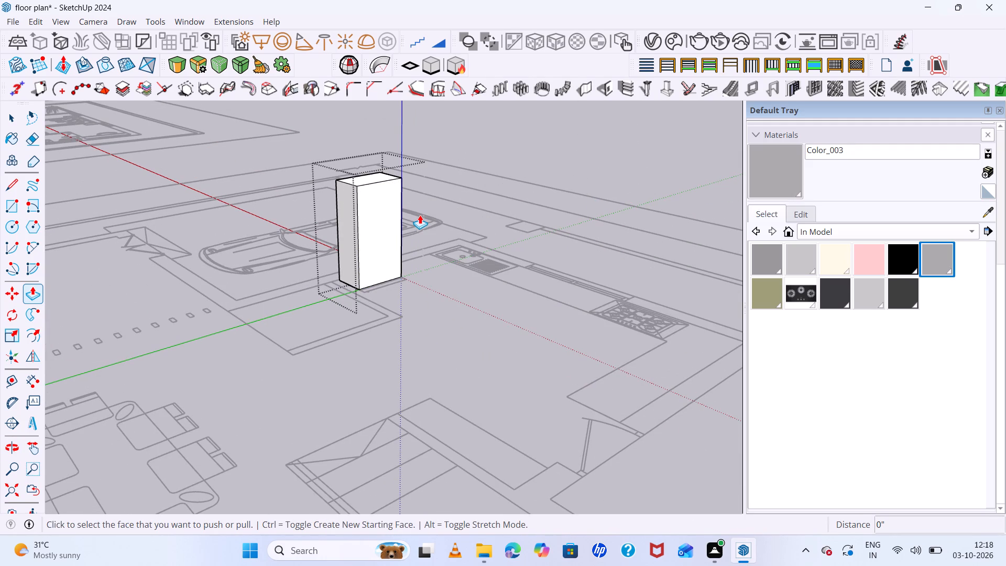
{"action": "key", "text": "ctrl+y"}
Extrude the upper and lower front panels outward 1" each, keeping their starting faces as separate door slabs.
{"action": "left_click", "coordinate": [371, 192]}
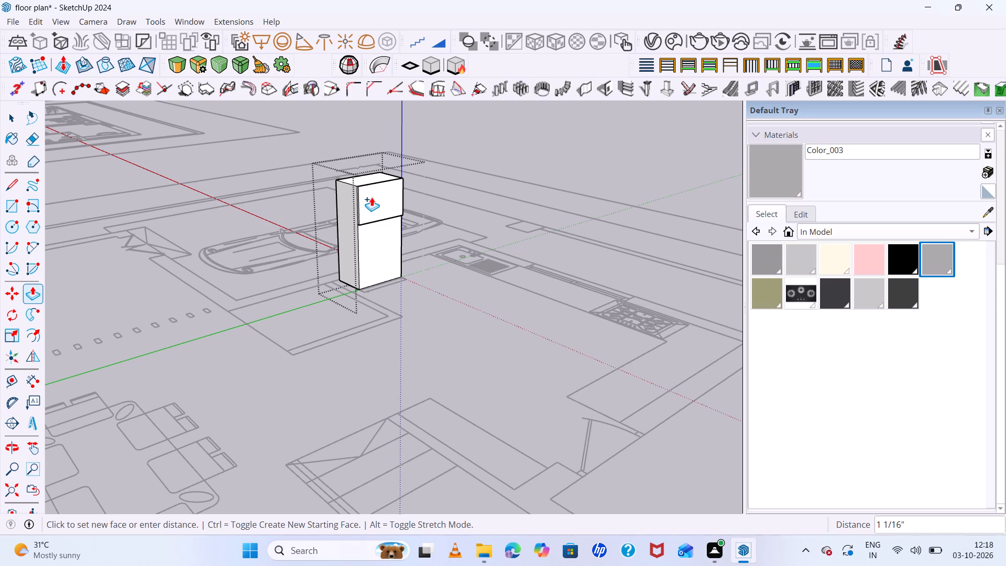
{"action": "key", "text": "1"}
{"action": "key", "text": "Return"}
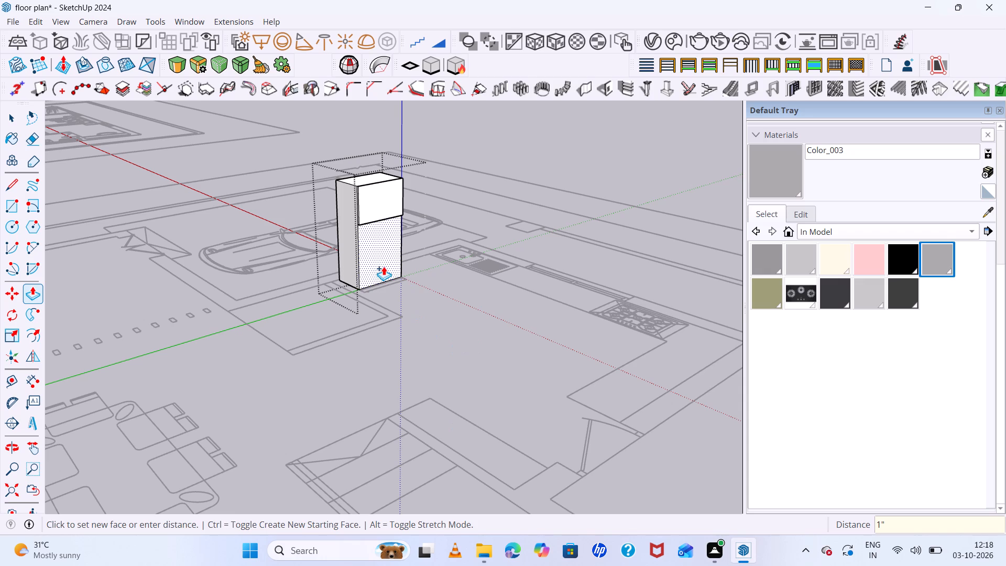
{"action": "double_click", "coordinate": [384, 266]}
Extrude the thin top face of the upper door slab upward about 1 7/8".
{"action": "middle_click_drag", "start_coordinate": [461, 337], "coordinate": [534, 497]}
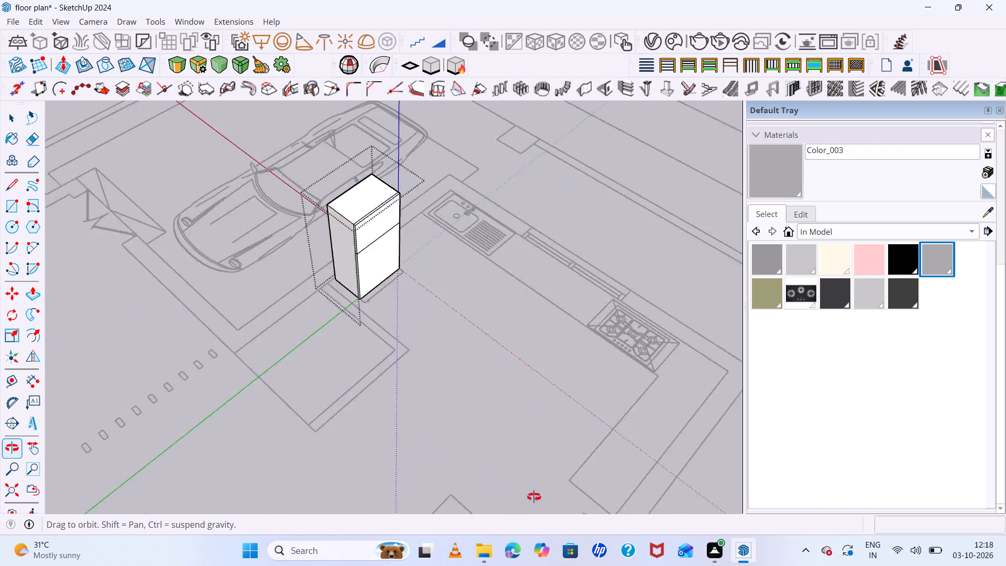
{"action": "middle_click_drag", "start_coordinate": [534, 497], "coordinate": [822, 506]}
{"action": "scroll", "coordinate": [333, 233], "scroll_direction": "up", "scroll_amount": 14}
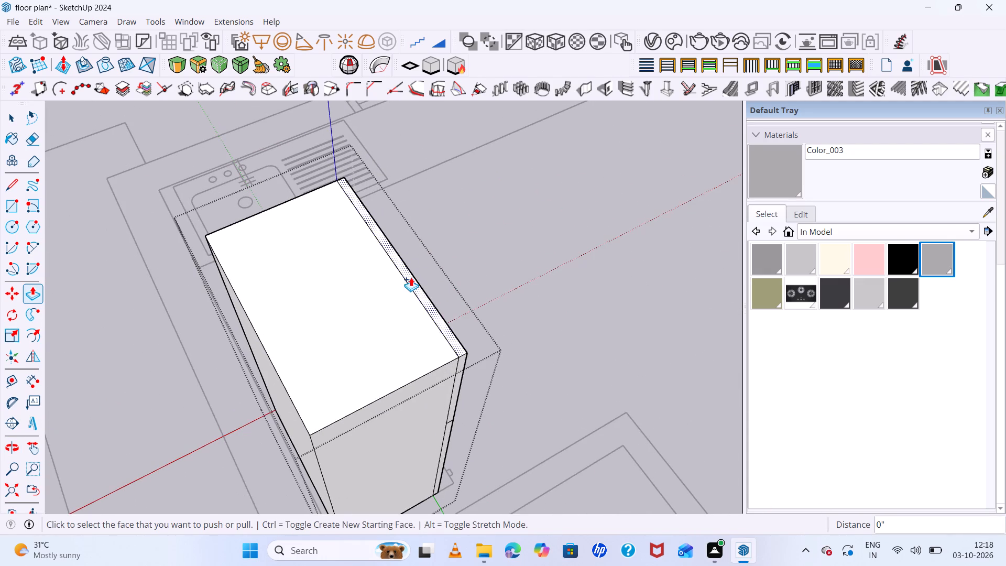
{"action": "left_click", "coordinate": [411, 277]}
{"action": "left_click", "coordinate": [405, 268]}
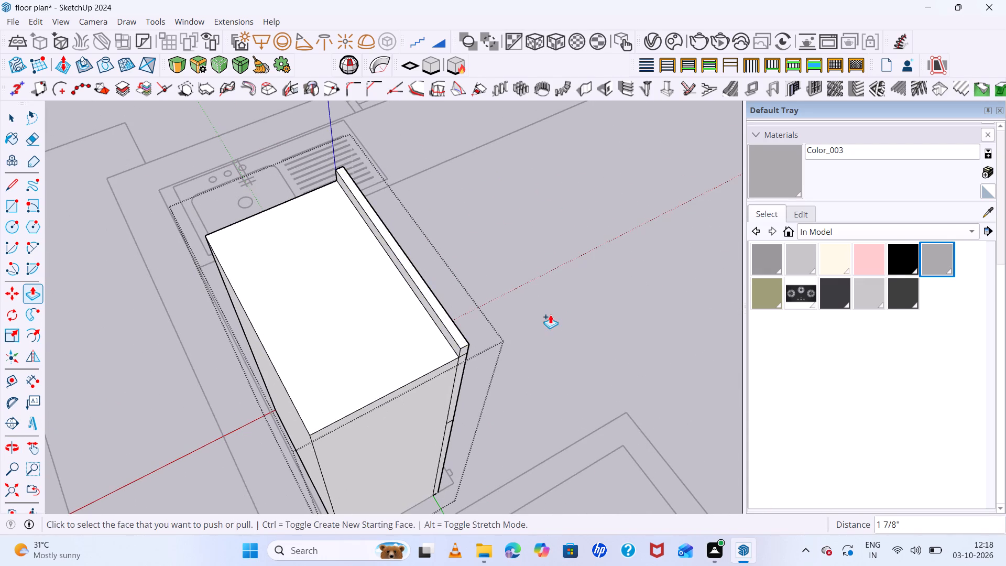
Delete the seam edge across the front of the upper door, just below its raised top strip.
{"action": "middle_click_drag", "start_coordinate": [551, 315], "coordinate": [141, 205]}
{"action": "scroll", "coordinate": [356, 254], "scroll_direction": "down", "scroll_amount": 5}
{"action": "middle_click_drag", "start_coordinate": [533, 322], "coordinate": [432, 304]}
{"action": "key", "text": "space"}
{"action": "scroll", "coordinate": [377, 214], "scroll_direction": "up", "scroll_amount": 5}
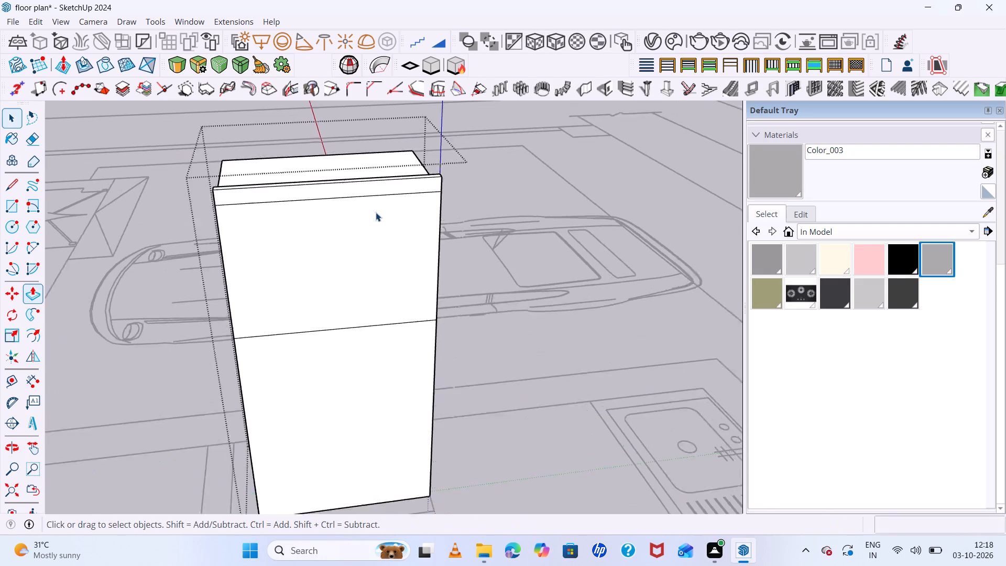
{"action": "left_click", "coordinate": [380, 197]}
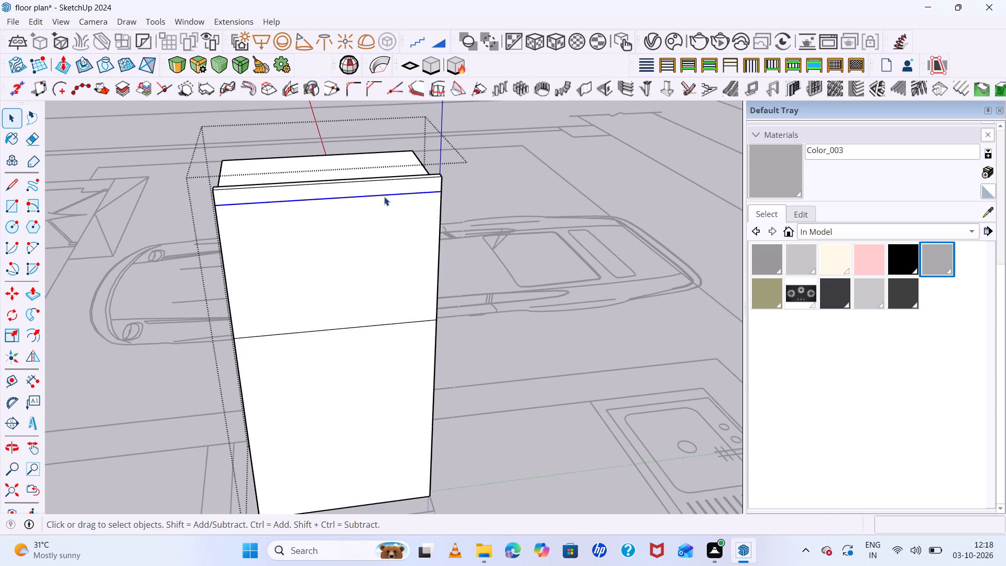
{"action": "key", "text": "Delete"}
Push the raised top strip of the upper door slightly back down towards the box's top.
{"action": "middle_click_drag", "start_coordinate": [390, 248], "coordinate": [711, 291]}
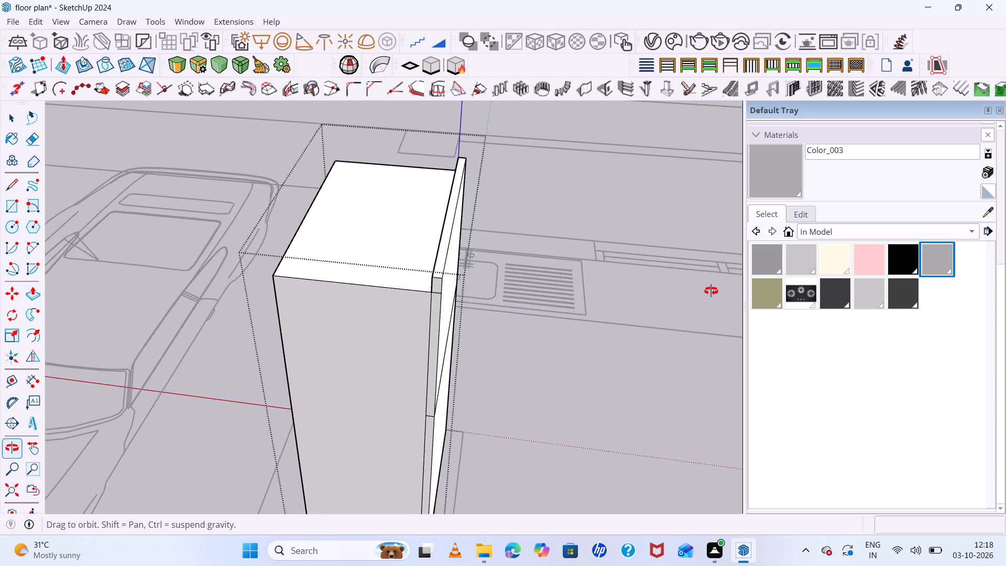
{"action": "middle_click_drag", "start_coordinate": [711, 291], "coordinate": [702, 288]}
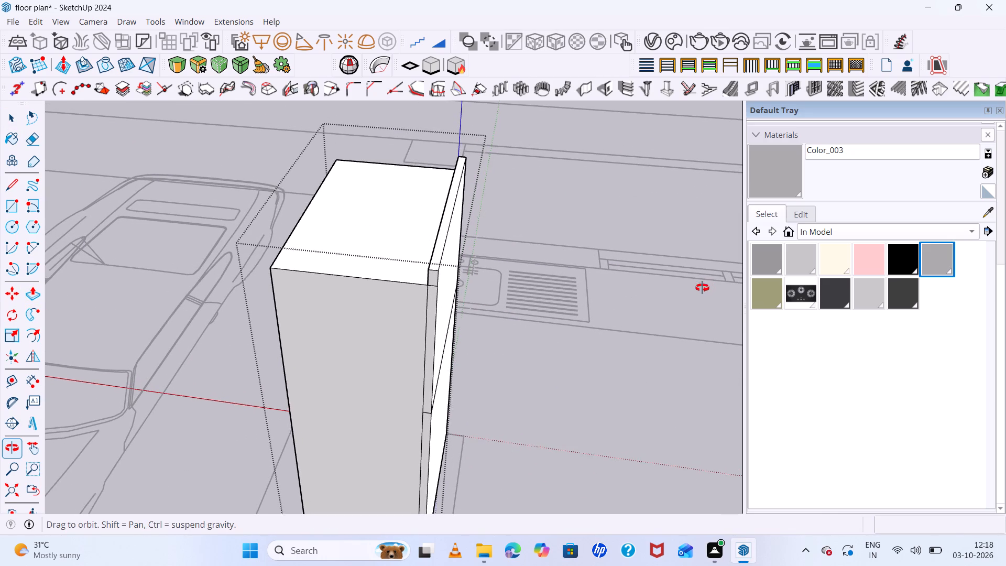
{"action": "middle_click_drag", "start_coordinate": [702, 288], "coordinate": [835, 299]}
{"action": "scroll", "coordinate": [600, 237], "scroll_direction": "up", "scroll_amount": 6}
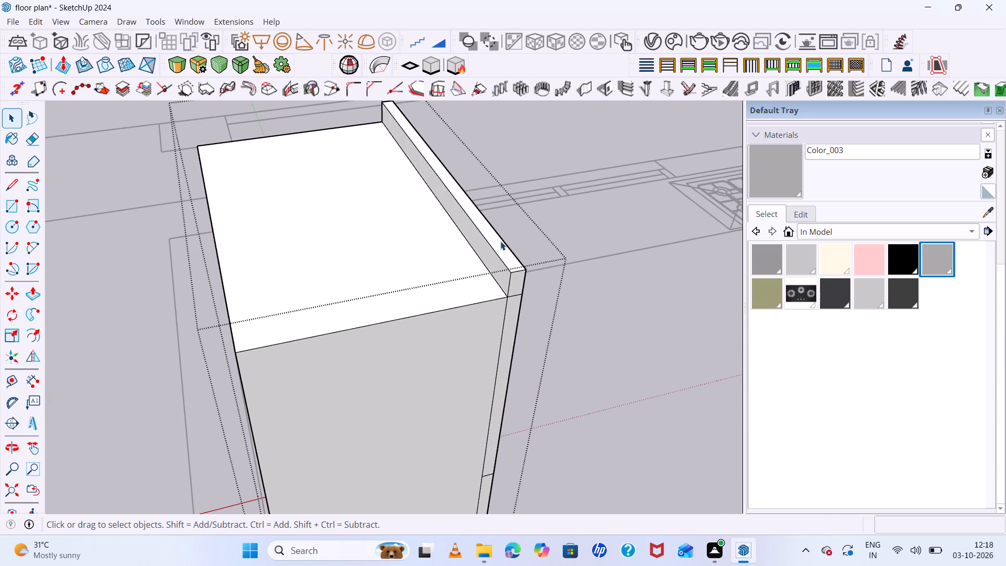
{"action": "left_click", "coordinate": [502, 246]}
{"action": "key", "text": "p"}
{"action": "left_click", "coordinate": [502, 246]}
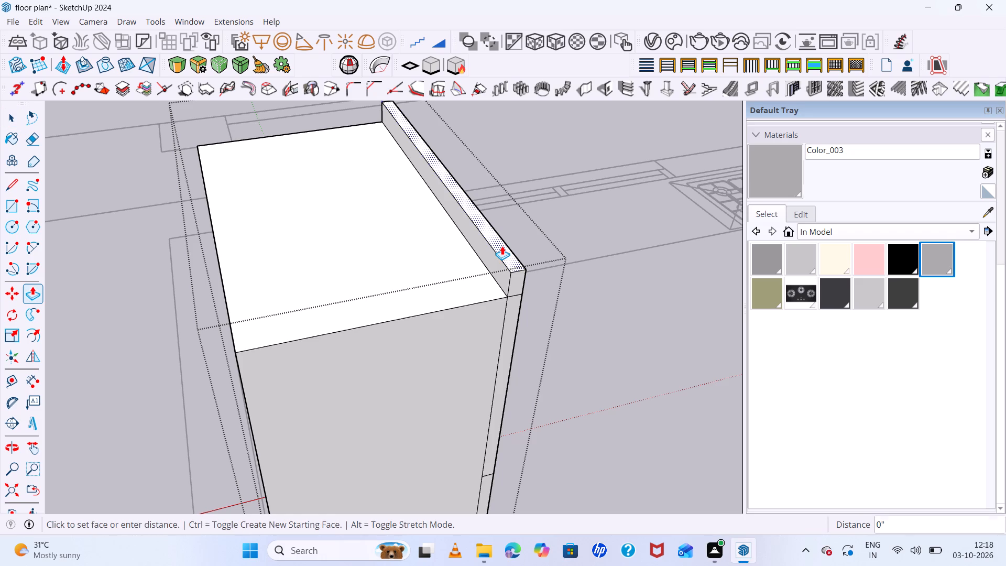
{"action": "left_click", "coordinate": [505, 253]}
Delete the short seam edge on the side of the upper door slab, level with the box's top.
{"action": "key", "text": "space"}
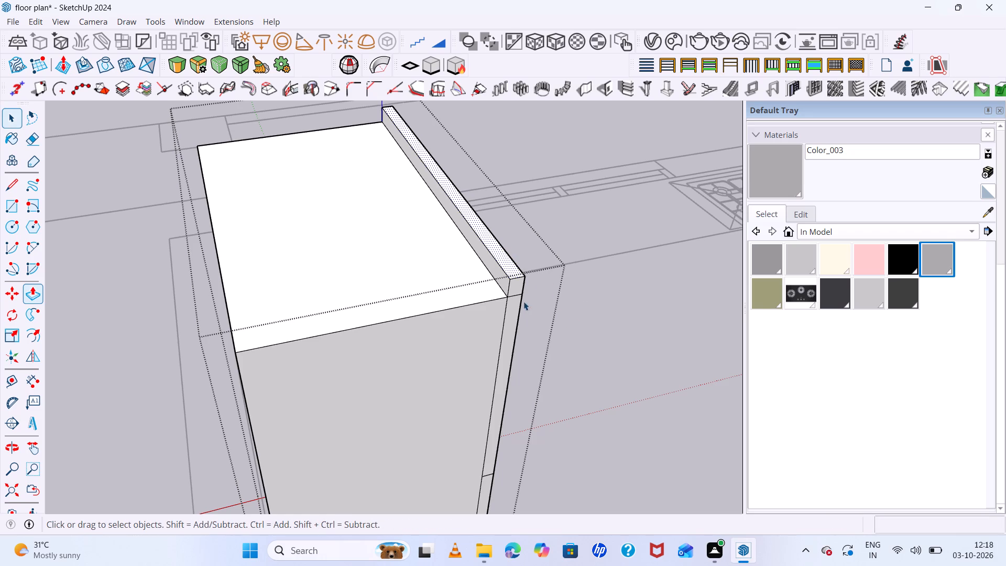
{"action": "left_click", "coordinate": [519, 296]}
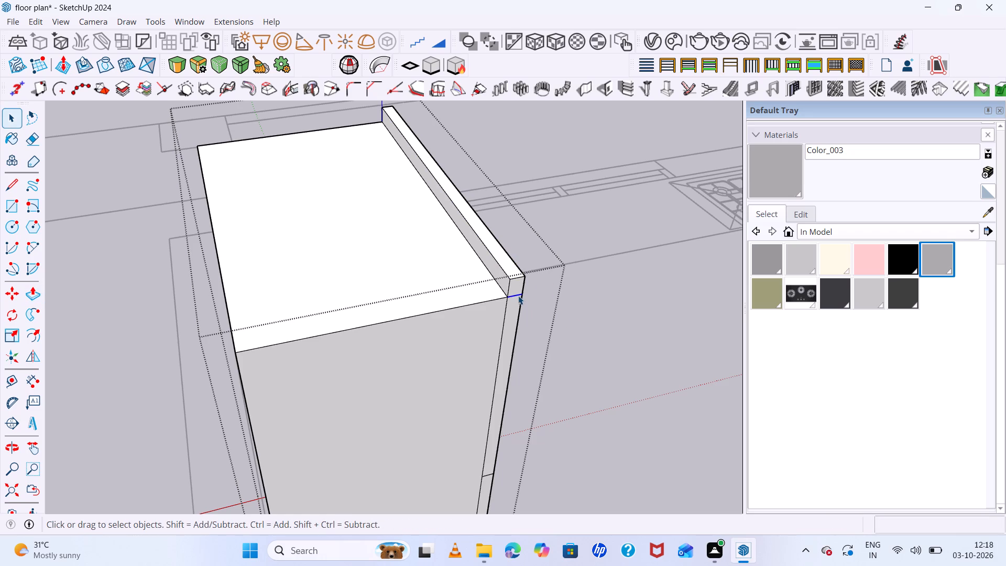
{"action": "key", "text": "Delete"}
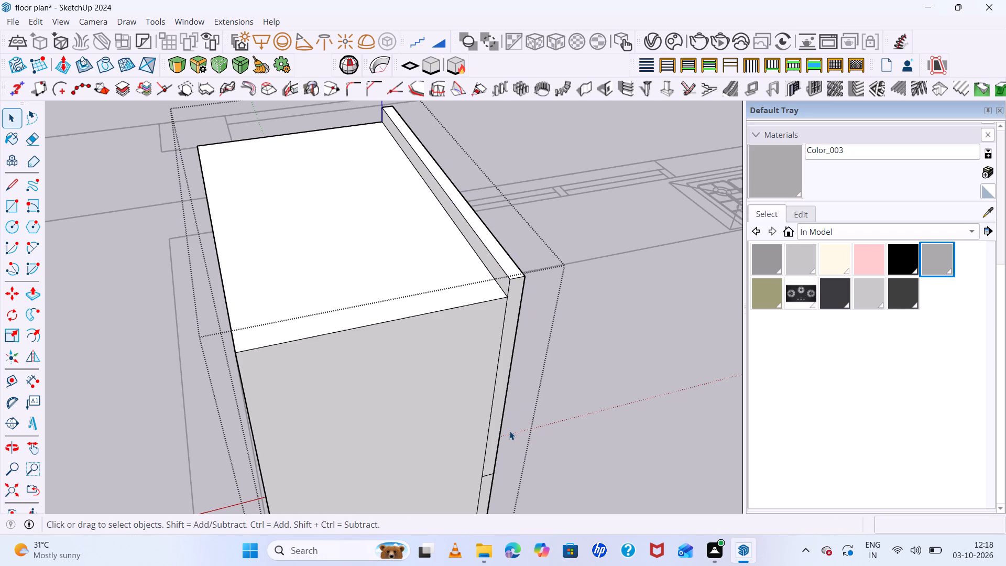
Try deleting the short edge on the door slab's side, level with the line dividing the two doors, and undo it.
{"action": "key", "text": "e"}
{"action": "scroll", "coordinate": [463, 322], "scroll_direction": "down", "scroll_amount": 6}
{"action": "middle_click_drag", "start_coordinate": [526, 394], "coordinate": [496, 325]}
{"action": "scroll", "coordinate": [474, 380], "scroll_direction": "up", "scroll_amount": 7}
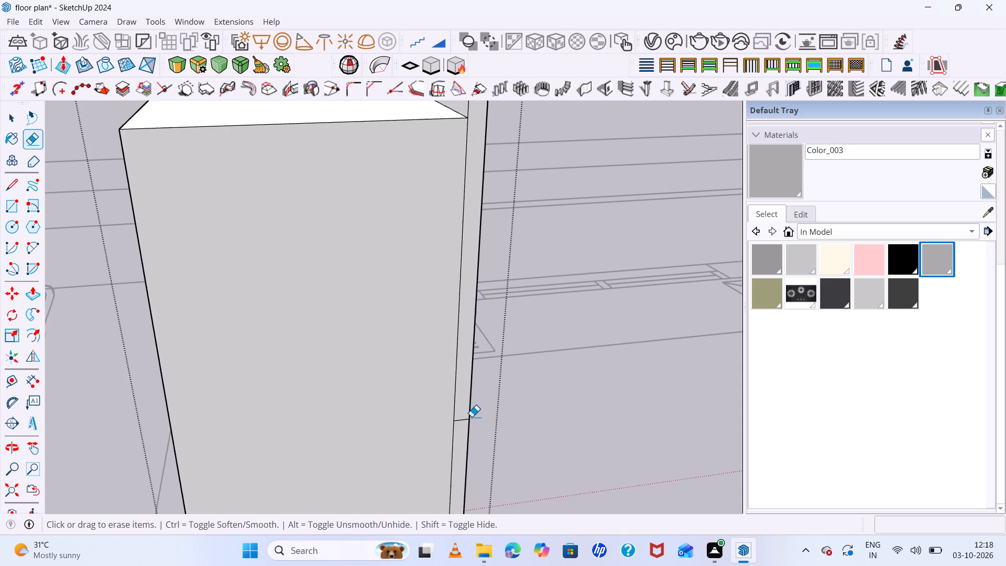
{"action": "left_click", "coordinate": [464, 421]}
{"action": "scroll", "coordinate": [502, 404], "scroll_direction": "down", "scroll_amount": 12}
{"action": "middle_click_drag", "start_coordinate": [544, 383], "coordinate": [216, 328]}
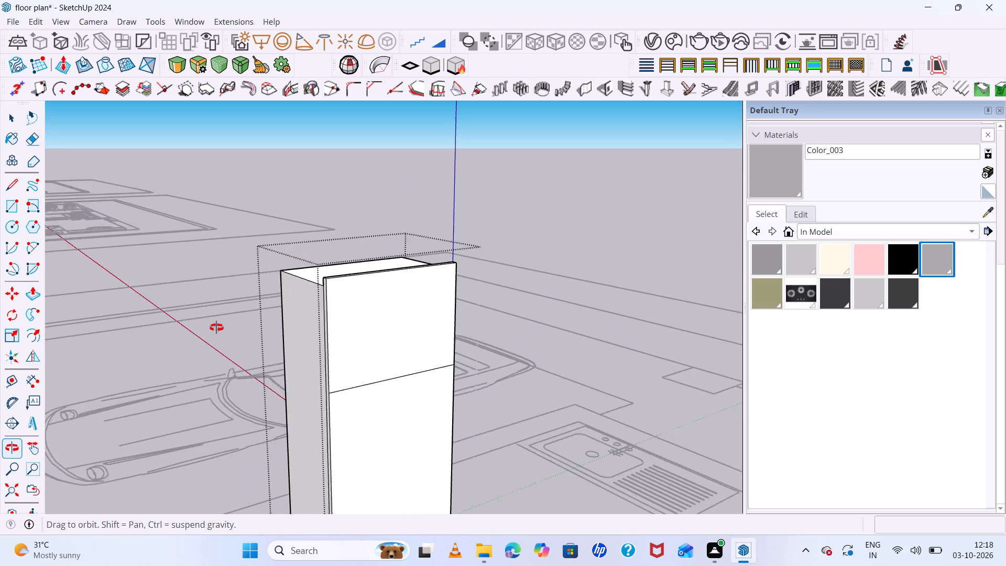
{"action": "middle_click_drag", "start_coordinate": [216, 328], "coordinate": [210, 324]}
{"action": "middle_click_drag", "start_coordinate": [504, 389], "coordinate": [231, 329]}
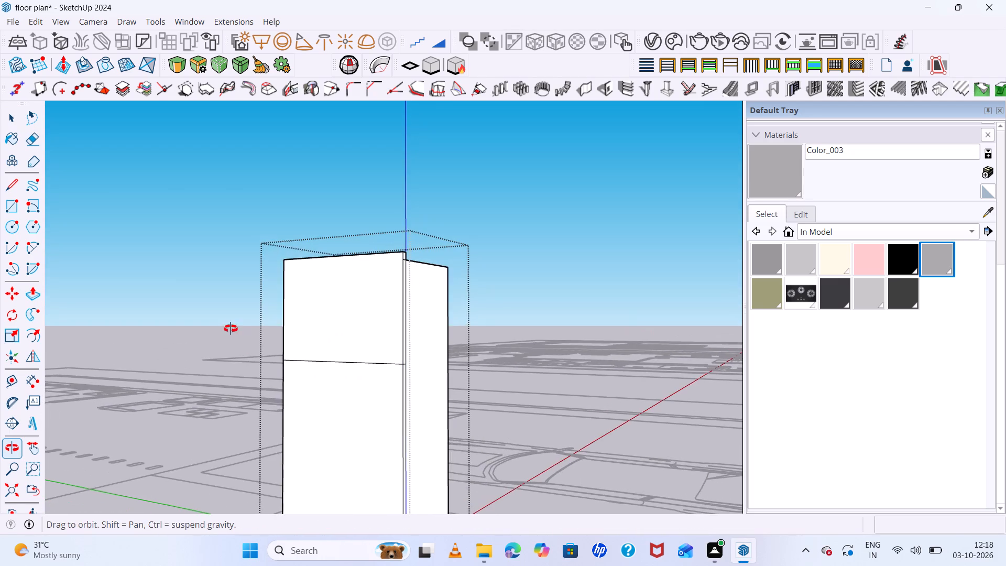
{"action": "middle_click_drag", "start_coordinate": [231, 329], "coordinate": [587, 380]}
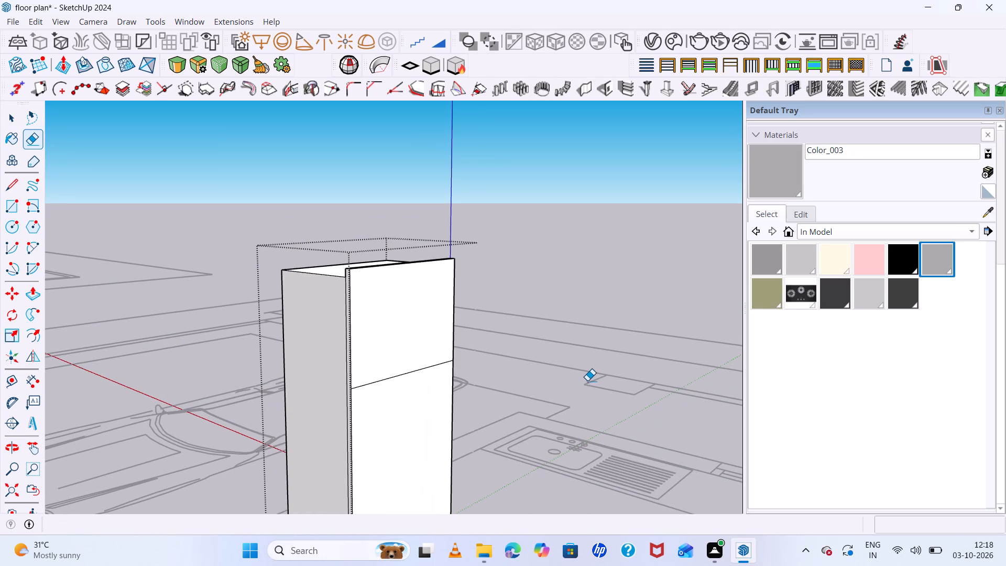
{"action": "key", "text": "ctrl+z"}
Draw a rectangle about 1' 7 3/16" by 2' 3" on the upper door's front, ending just above the dividing line.
{"action": "scroll", "coordinate": [385, 381], "scroll_direction": "up", "scroll_amount": 6}
{"action": "key", "text": "space"}
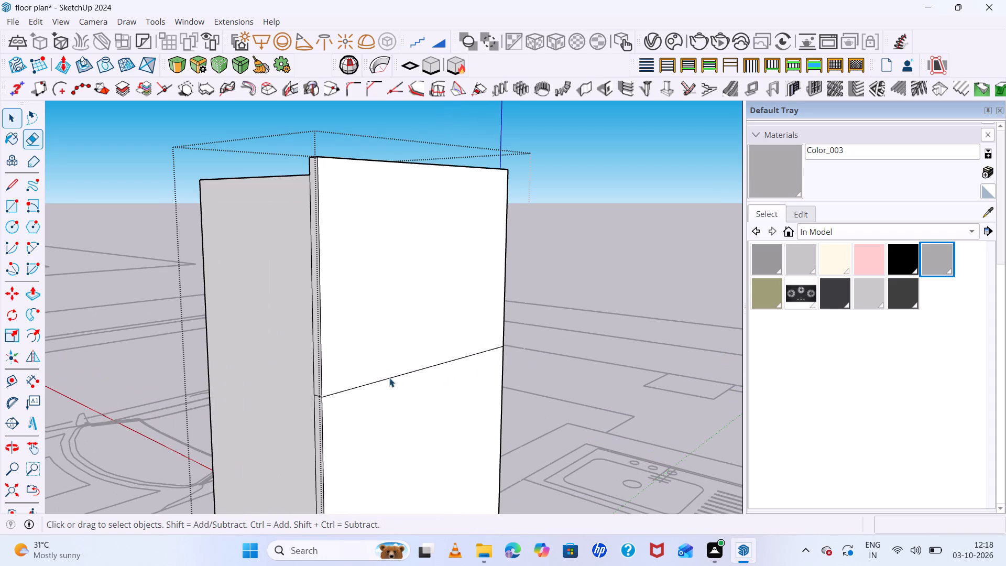
{"action": "left_click", "coordinate": [385, 353]}
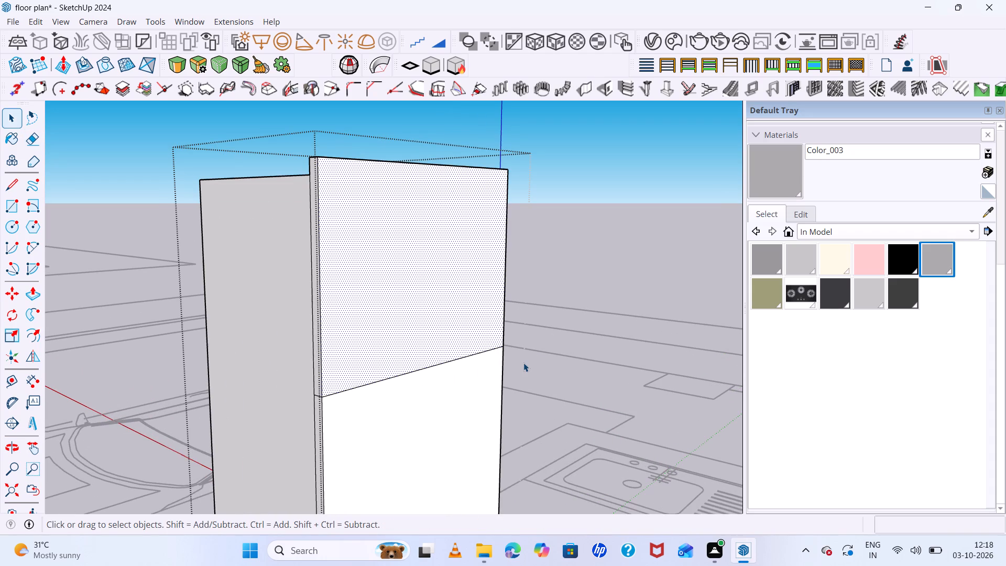
{"action": "scroll", "coordinate": [514, 363], "scroll_direction": "up", "scroll_amount": 4}
{"action": "middle_click_drag", "start_coordinate": [519, 353], "coordinate": [461, 352]}
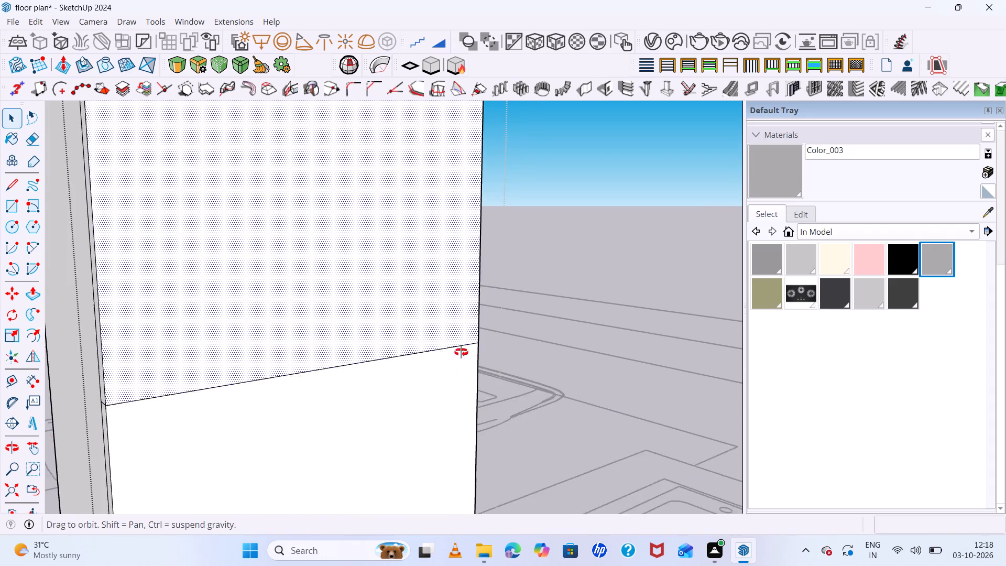
{"action": "middle_click_drag", "start_coordinate": [461, 352], "coordinate": [437, 350]}
{"action": "scroll", "coordinate": [558, 331], "scroll_direction": "down", "scroll_amount": 7}
{"action": "middle_click_drag", "start_coordinate": [598, 346], "coordinate": [472, 349]}
{"action": "key", "text": "r"}
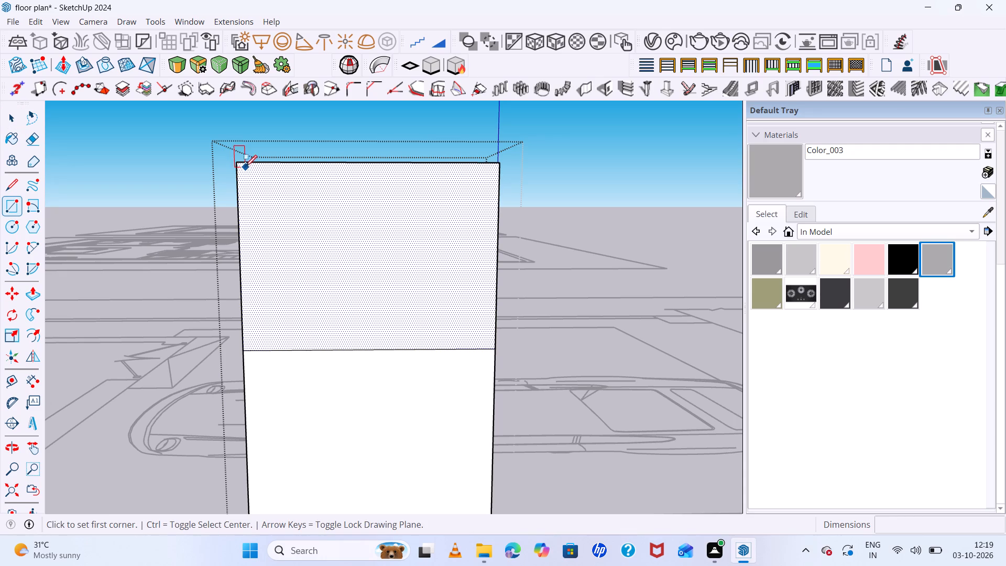
{"action": "left_click", "coordinate": [239, 163]}
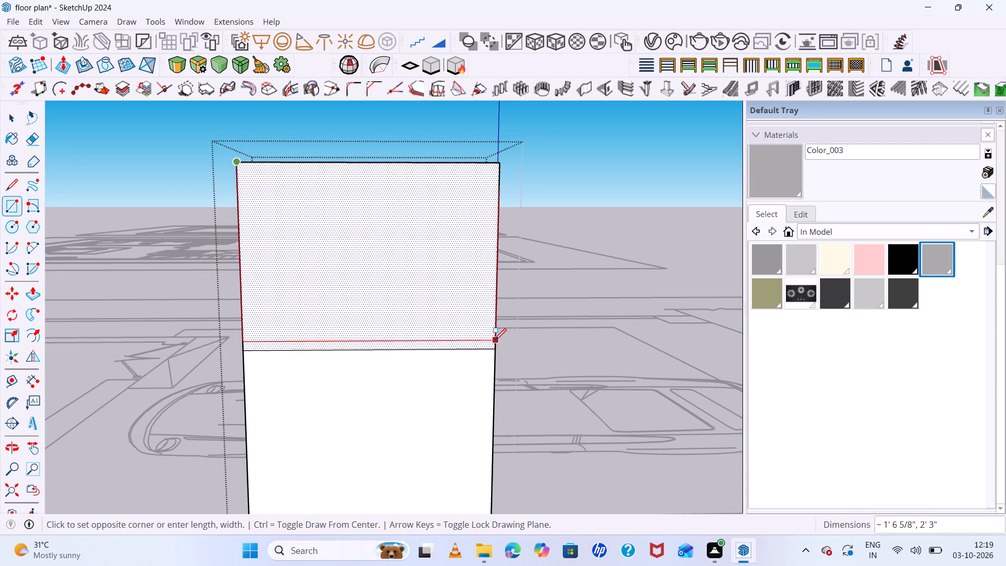
{"action": "scroll", "coordinate": [489, 344], "scroll_direction": "up", "scroll_amount": 6}
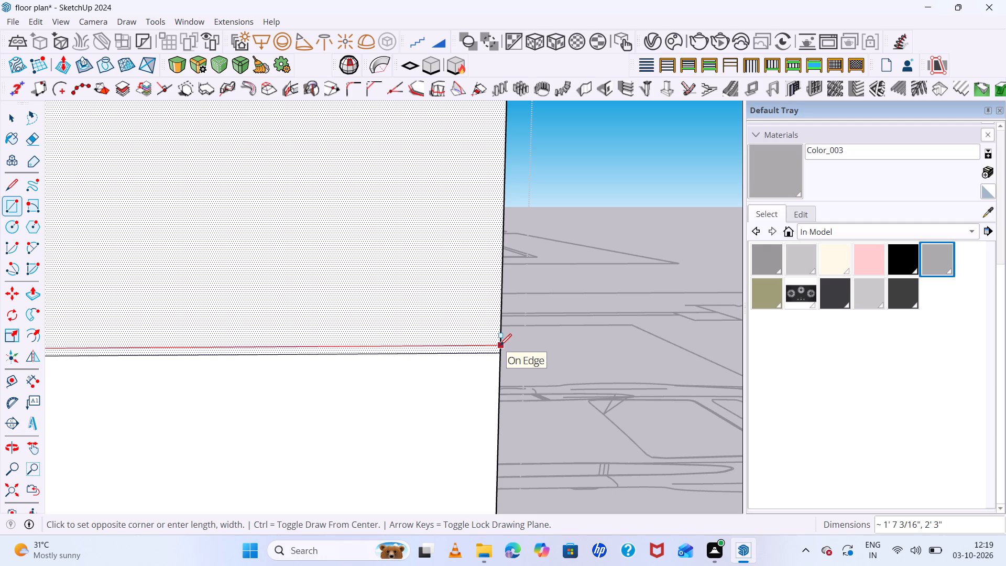
{"action": "left_click", "coordinate": [499, 345]}
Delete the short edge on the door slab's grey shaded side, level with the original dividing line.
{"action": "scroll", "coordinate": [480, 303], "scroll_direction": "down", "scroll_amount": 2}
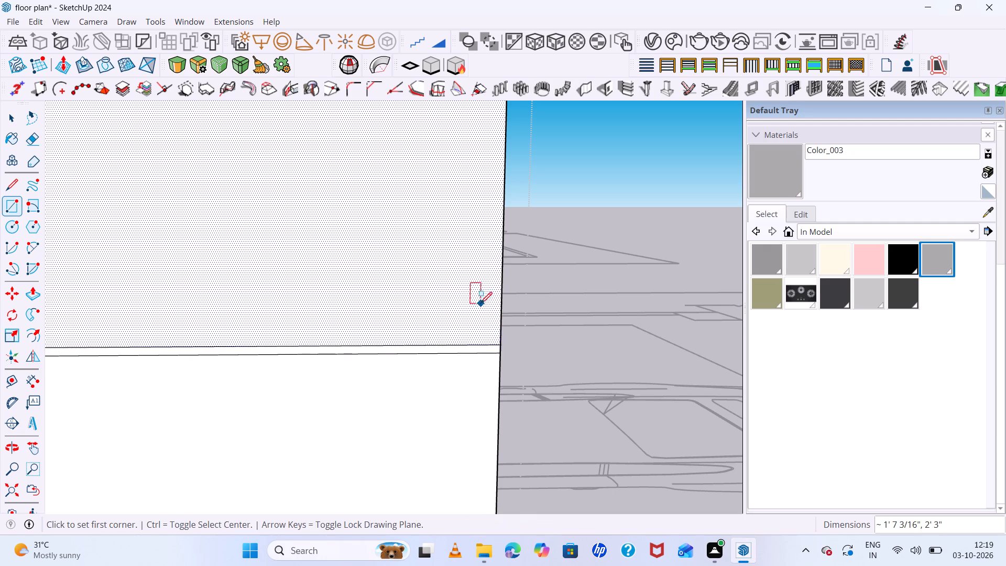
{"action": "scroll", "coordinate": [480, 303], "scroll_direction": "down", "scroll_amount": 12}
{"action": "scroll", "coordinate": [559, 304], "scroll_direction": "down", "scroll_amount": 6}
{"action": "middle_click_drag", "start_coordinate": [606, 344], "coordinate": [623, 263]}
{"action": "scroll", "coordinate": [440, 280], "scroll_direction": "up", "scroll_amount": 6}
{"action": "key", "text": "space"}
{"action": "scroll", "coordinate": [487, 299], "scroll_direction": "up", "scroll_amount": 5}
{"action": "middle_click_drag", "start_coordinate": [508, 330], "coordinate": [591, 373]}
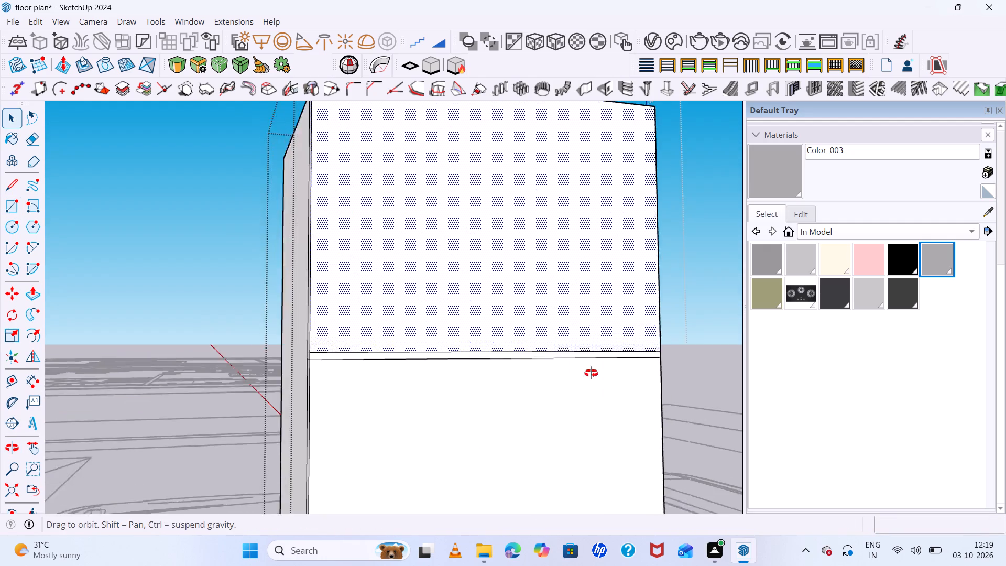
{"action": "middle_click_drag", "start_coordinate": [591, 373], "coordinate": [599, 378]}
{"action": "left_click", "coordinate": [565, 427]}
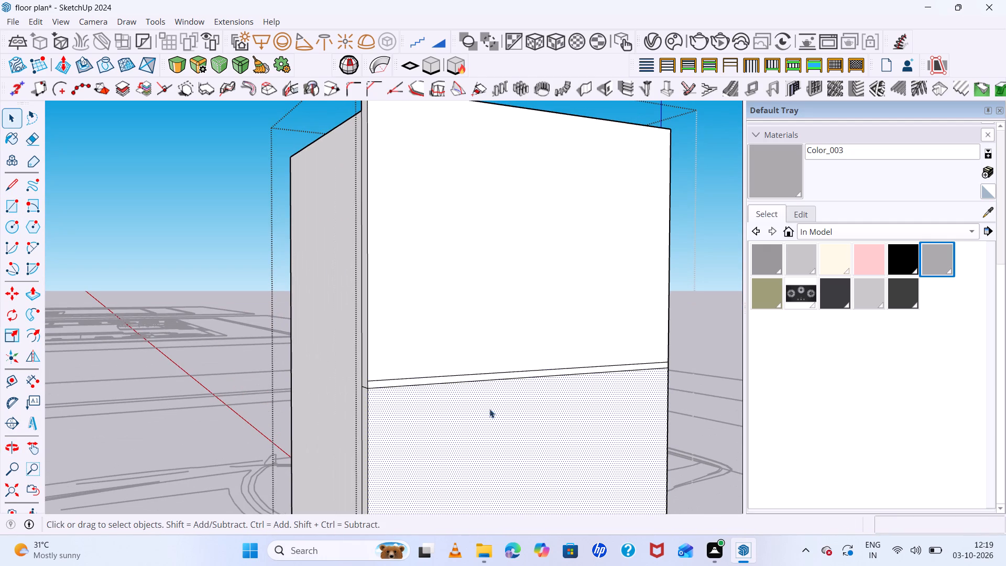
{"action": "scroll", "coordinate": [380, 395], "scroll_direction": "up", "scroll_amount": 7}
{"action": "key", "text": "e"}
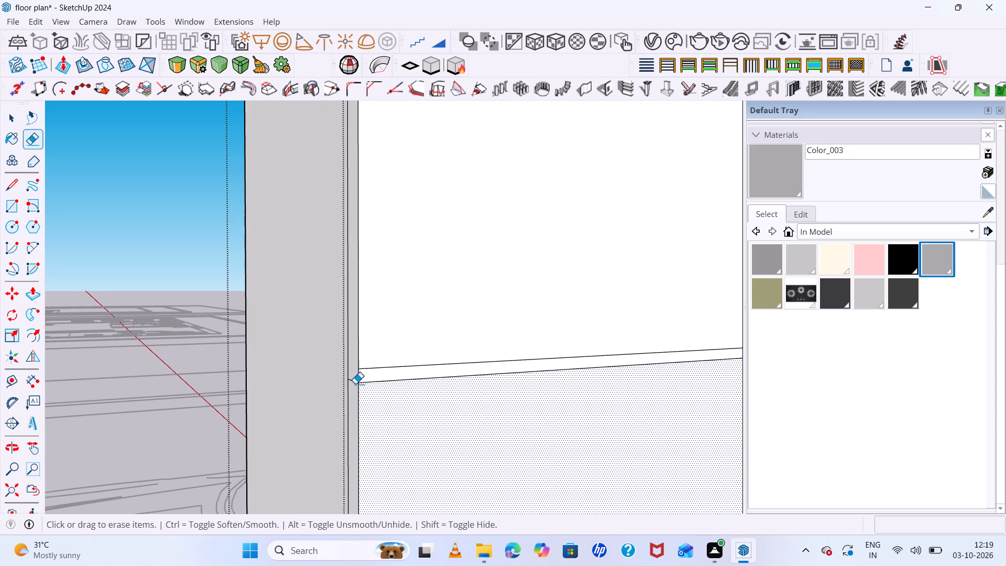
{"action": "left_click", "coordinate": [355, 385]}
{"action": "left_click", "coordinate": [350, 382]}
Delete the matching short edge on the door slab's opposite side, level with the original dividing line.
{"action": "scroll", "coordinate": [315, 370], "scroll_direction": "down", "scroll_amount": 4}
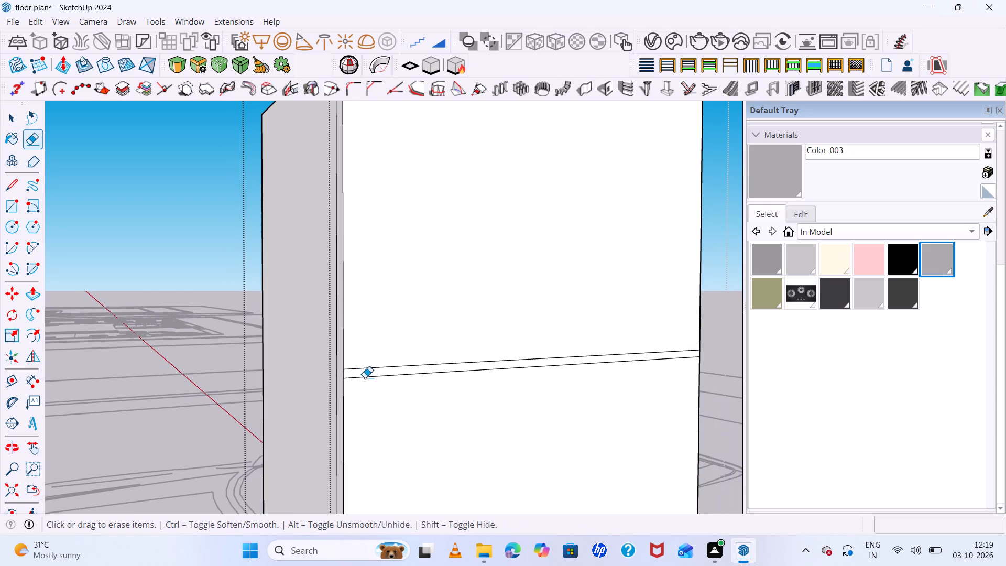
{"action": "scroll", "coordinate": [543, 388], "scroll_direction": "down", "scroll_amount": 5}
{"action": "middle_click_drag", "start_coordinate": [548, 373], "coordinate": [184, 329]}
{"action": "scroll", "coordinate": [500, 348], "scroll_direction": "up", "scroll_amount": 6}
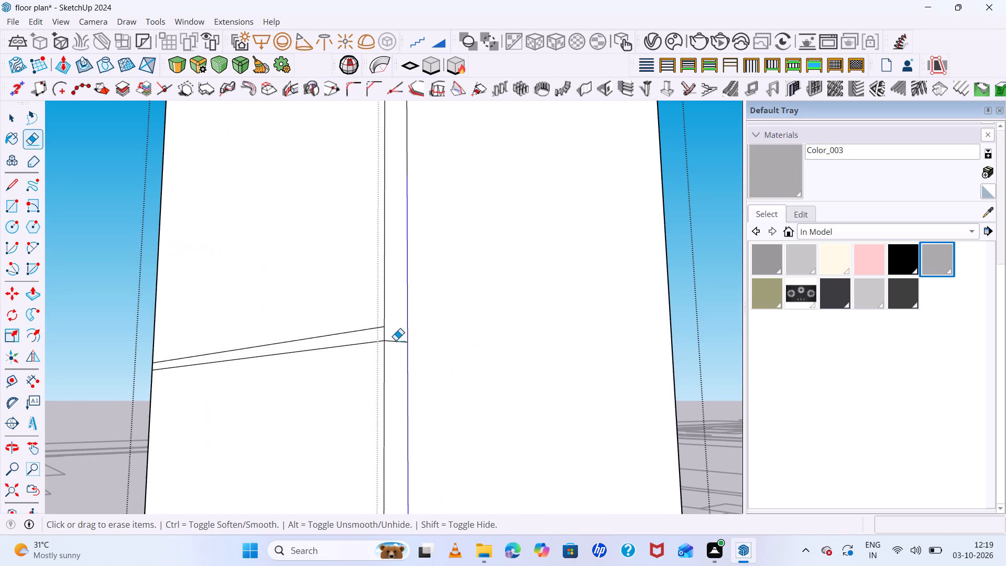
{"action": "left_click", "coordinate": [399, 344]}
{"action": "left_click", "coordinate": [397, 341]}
Draw two 1" lines across the door slab's grey shaded side, continuing both front dividing lines back to the box.
{"action": "scroll", "coordinate": [393, 338], "scroll_direction": "down", "scroll_amount": 7}
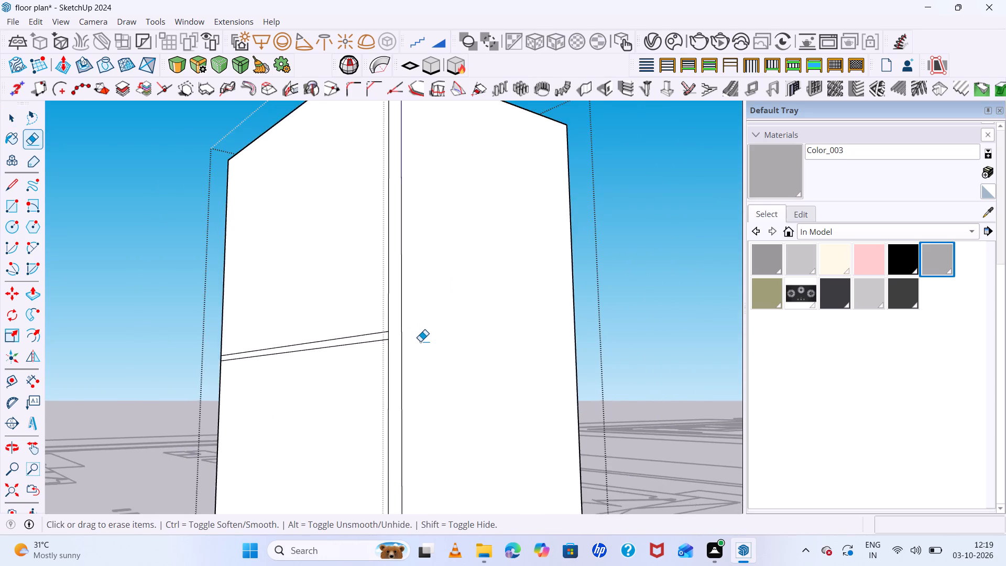
{"action": "scroll", "coordinate": [420, 340], "scroll_direction": "down", "scroll_amount": 4}
{"action": "middle_click_drag", "start_coordinate": [439, 356], "coordinate": [846, 411]}
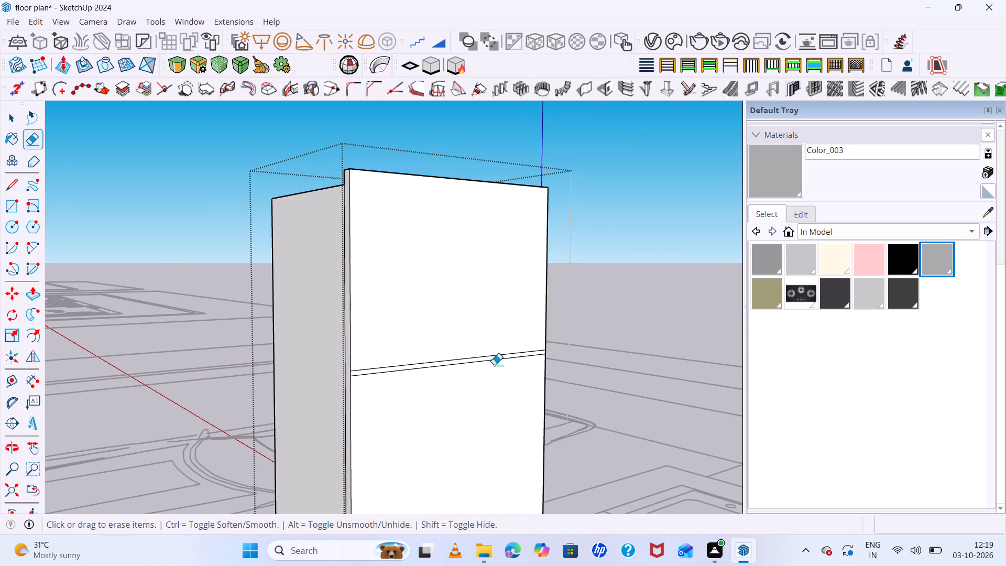
{"action": "scroll", "coordinate": [451, 353], "scroll_direction": "up", "scroll_amount": 6}
{"action": "key", "text": "l"}
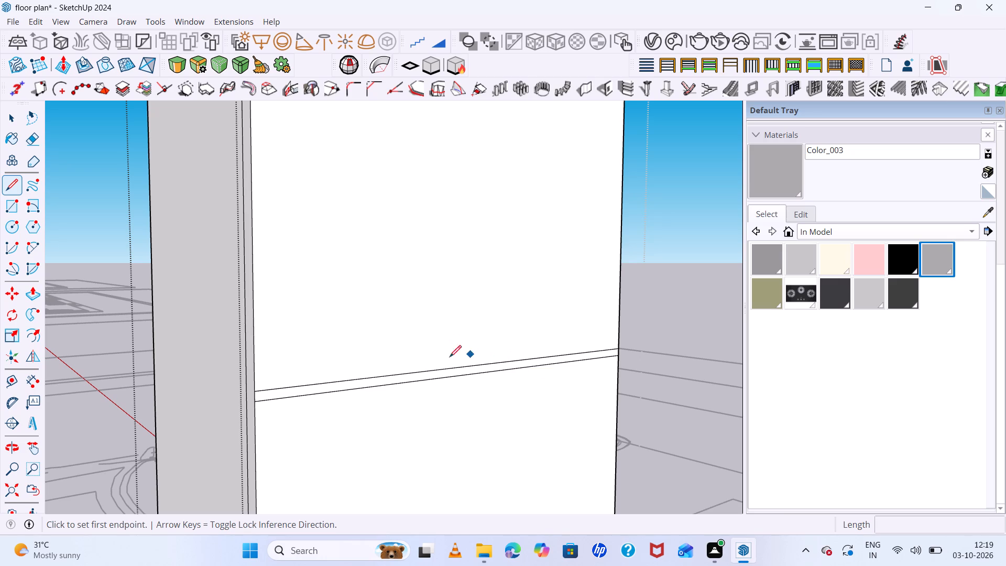
{"action": "scroll", "coordinate": [211, 393], "scroll_direction": "up", "scroll_amount": 6}
{"action": "middle_click_drag", "start_coordinate": [412, 413], "coordinate": [560, 413]}
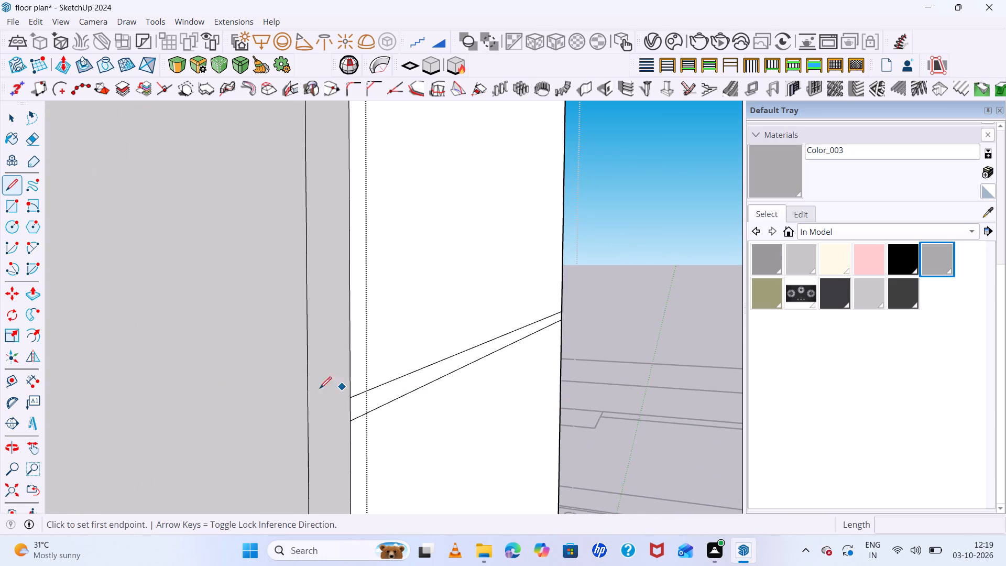
{"action": "scroll", "coordinate": [298, 390], "scroll_direction": "up", "scroll_amount": 7}
{"action": "left_click", "coordinate": [397, 406]}
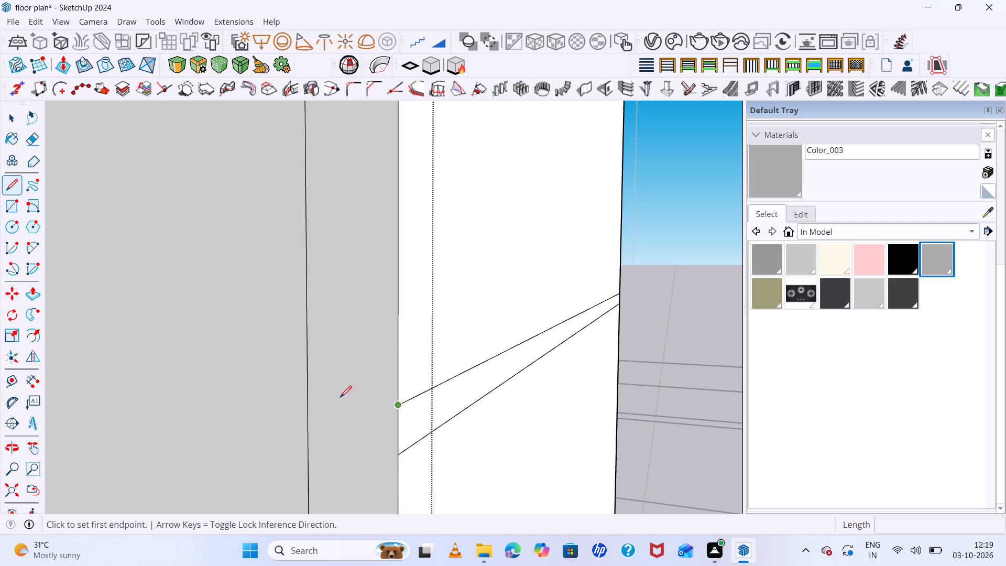
{"action": "left_click", "coordinate": [305, 400]}
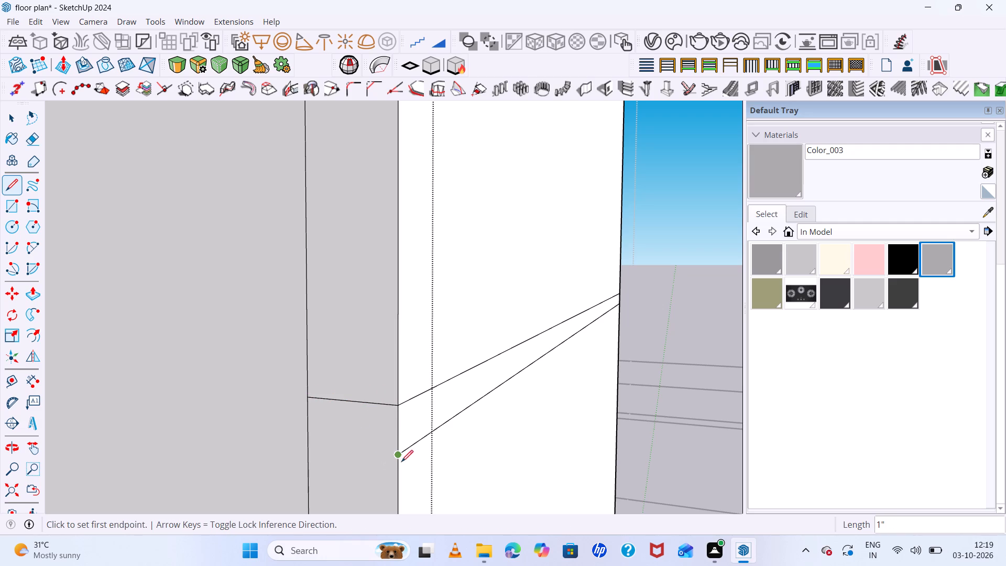
{"action": "left_click", "coordinate": [399, 454]}
{"action": "left_click", "coordinate": [305, 449]}
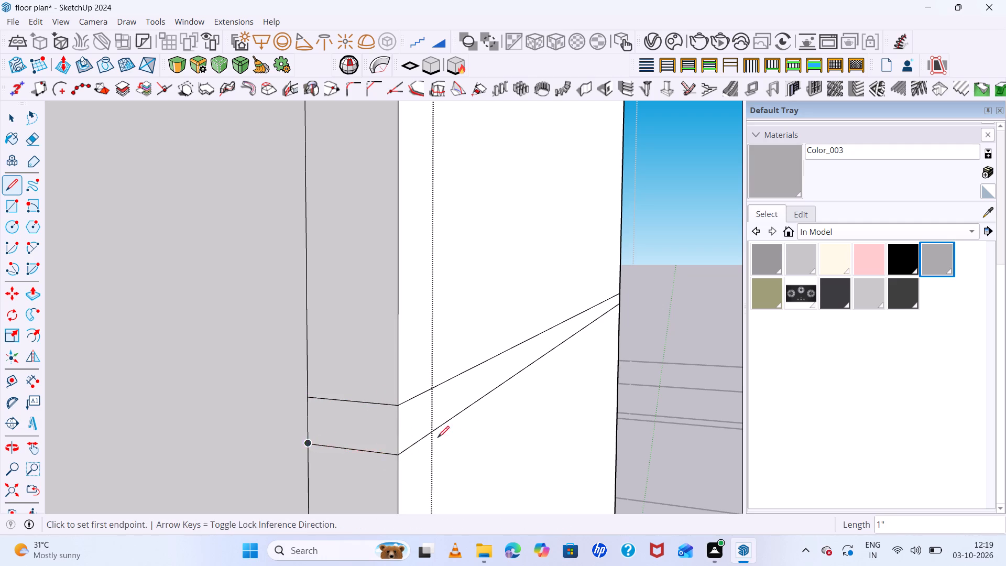
Draw two short lines across the door slab's opposite side, continuing both front dividing lines back to the box.
{"action": "middle_click_drag", "start_coordinate": [463, 434], "coordinate": [135, 411]}
{"action": "scroll", "coordinate": [227, 395], "scroll_direction": "down", "scroll_amount": 20}
{"action": "scroll", "coordinate": [227, 395], "scroll_direction": "down", "scroll_amount": 10}
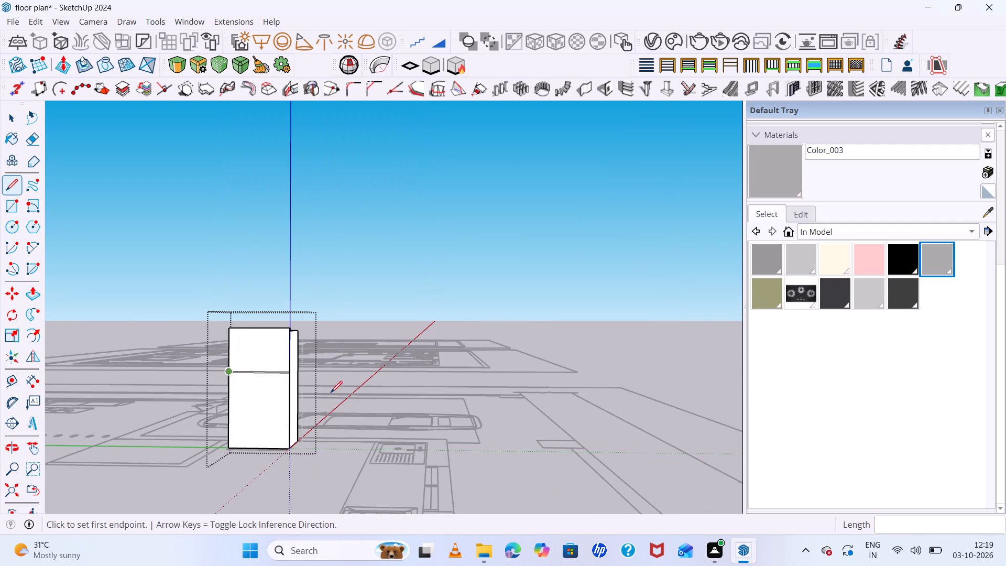
{"action": "scroll", "coordinate": [342, 395], "scroll_direction": "up", "scroll_amount": 15}
{"action": "middle_click_drag", "start_coordinate": [778, 418], "coordinate": [691, 440]}
{"action": "scroll", "coordinate": [691, 429], "scroll_direction": "up", "scroll_amount": 1}
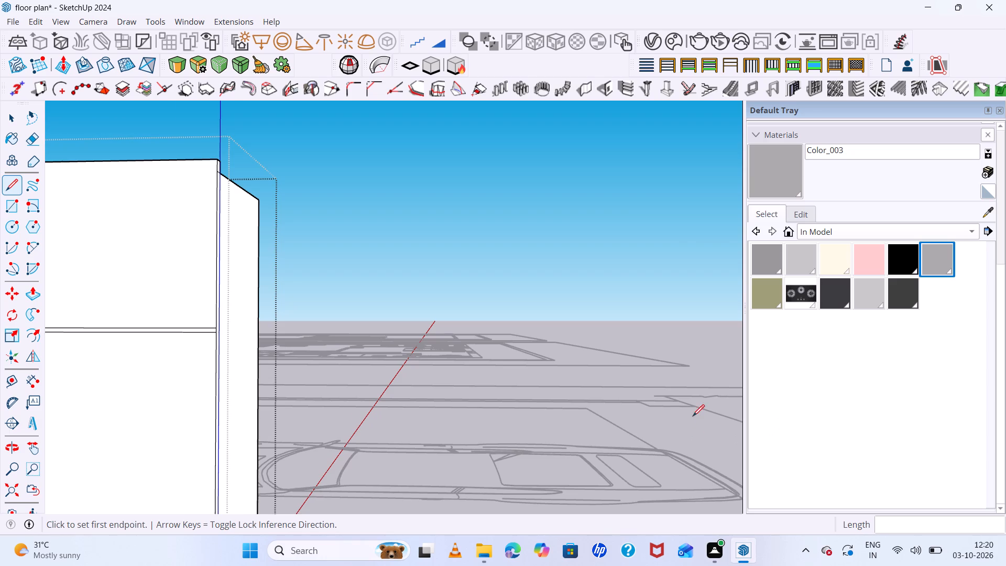
{"action": "scroll", "coordinate": [605, 382], "scroll_direction": "down", "scroll_amount": 13}
{"action": "middle_click_drag", "start_coordinate": [642, 383], "coordinate": [527, 412]}
{"action": "scroll", "coordinate": [401, 385], "scroll_direction": "up", "scroll_amount": 8}
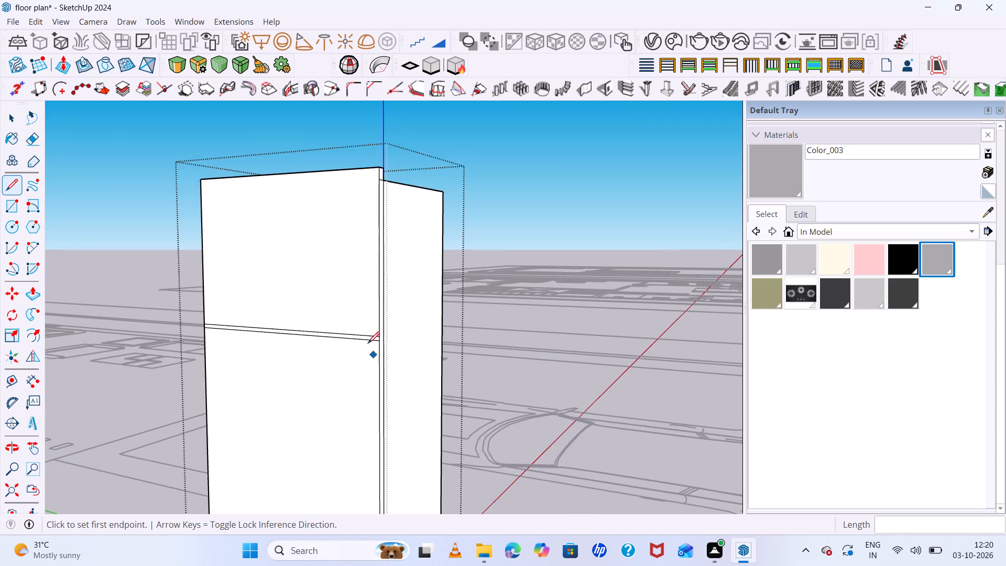
{"action": "scroll", "coordinate": [368, 342], "scroll_direction": "up", "scroll_amount": 13}
{"action": "left_click", "coordinate": [401, 342]}
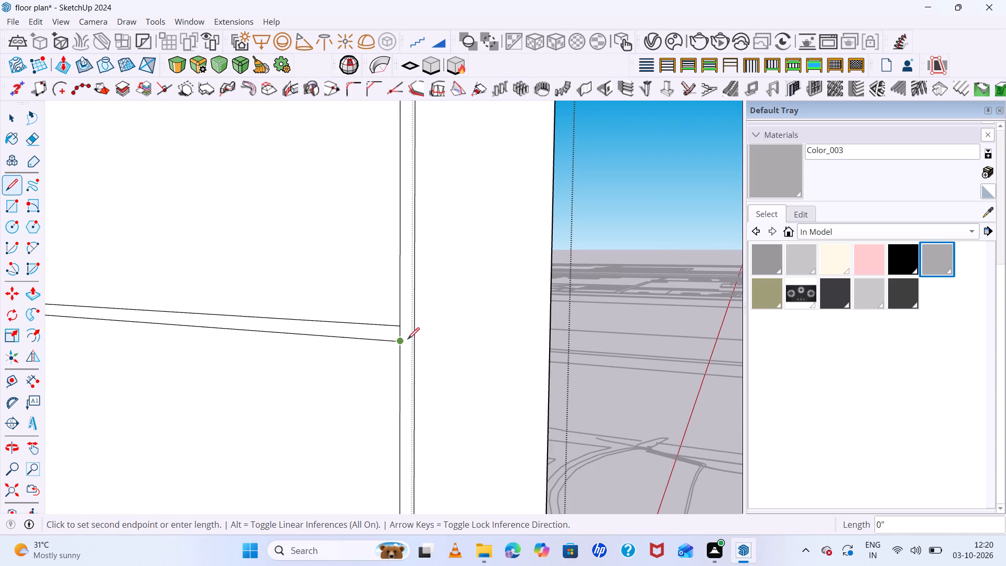
{"action": "left_click", "coordinate": [414, 336]}
{"action": "scroll", "coordinate": [399, 326], "scroll_direction": "up", "scroll_amount": 6}
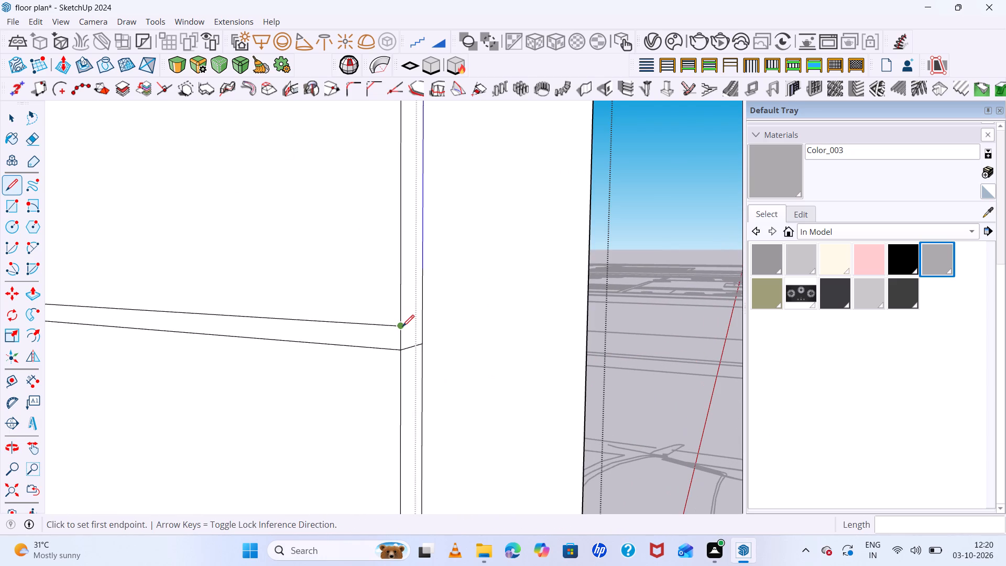
{"action": "left_click", "coordinate": [403, 326]}
{"action": "left_click", "coordinate": [423, 318]}
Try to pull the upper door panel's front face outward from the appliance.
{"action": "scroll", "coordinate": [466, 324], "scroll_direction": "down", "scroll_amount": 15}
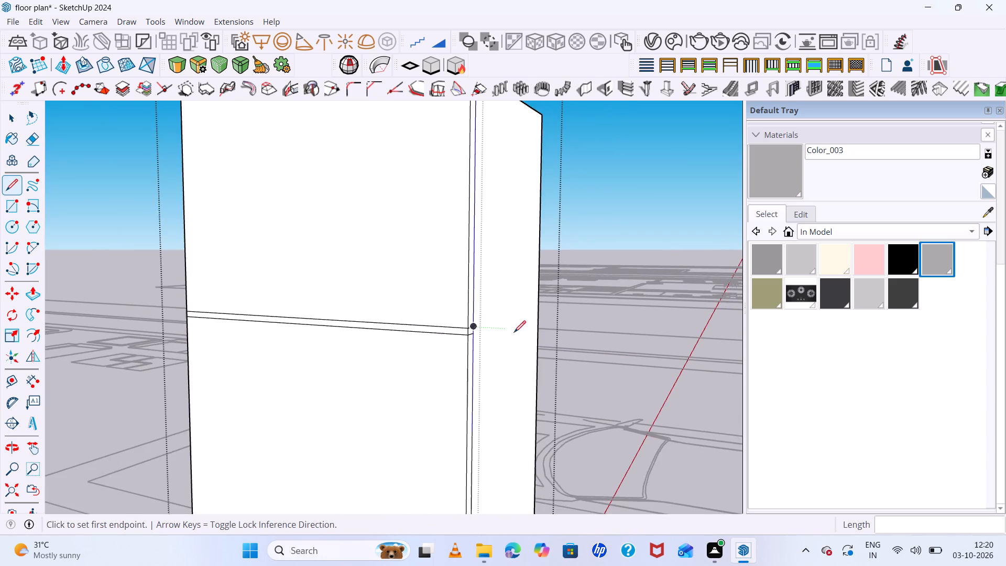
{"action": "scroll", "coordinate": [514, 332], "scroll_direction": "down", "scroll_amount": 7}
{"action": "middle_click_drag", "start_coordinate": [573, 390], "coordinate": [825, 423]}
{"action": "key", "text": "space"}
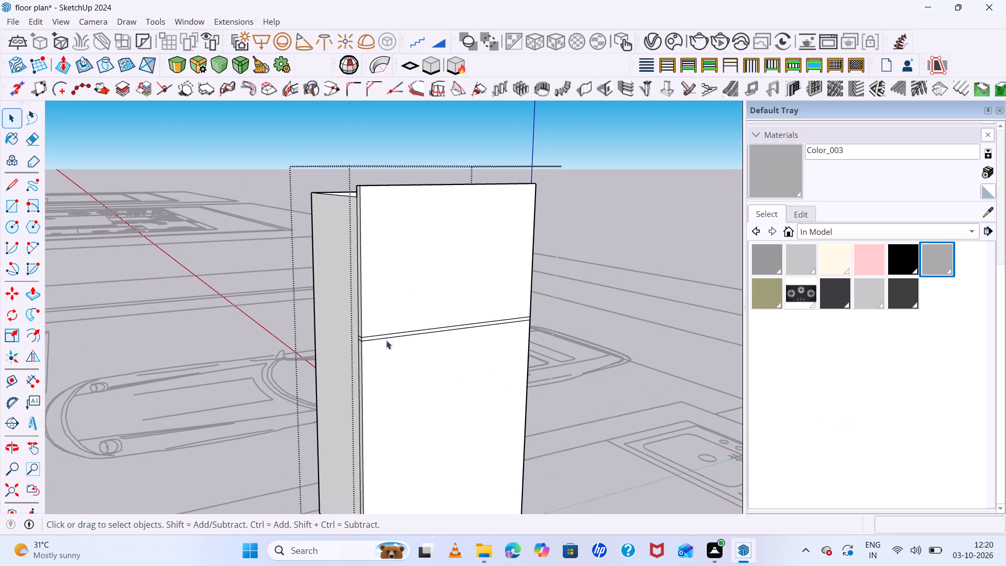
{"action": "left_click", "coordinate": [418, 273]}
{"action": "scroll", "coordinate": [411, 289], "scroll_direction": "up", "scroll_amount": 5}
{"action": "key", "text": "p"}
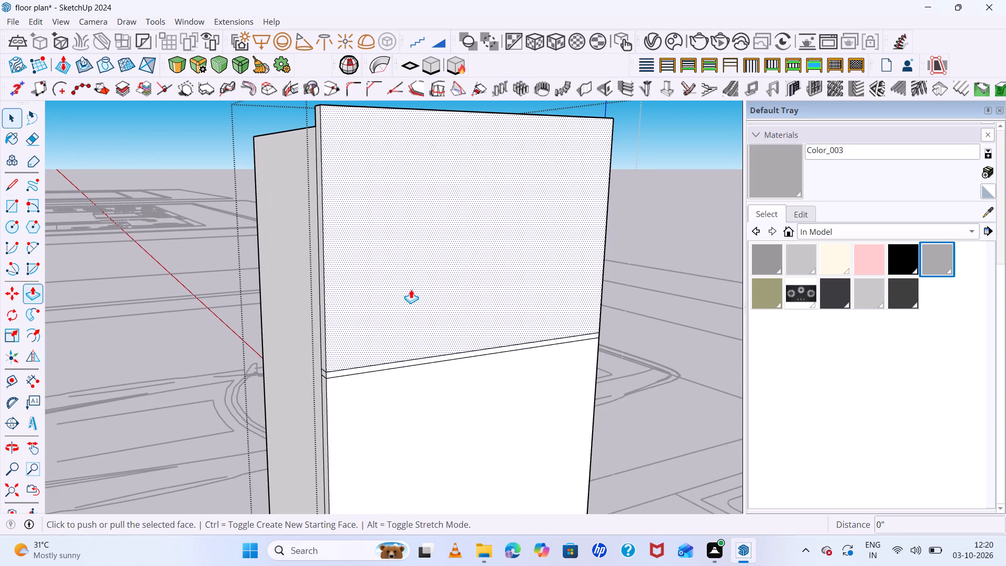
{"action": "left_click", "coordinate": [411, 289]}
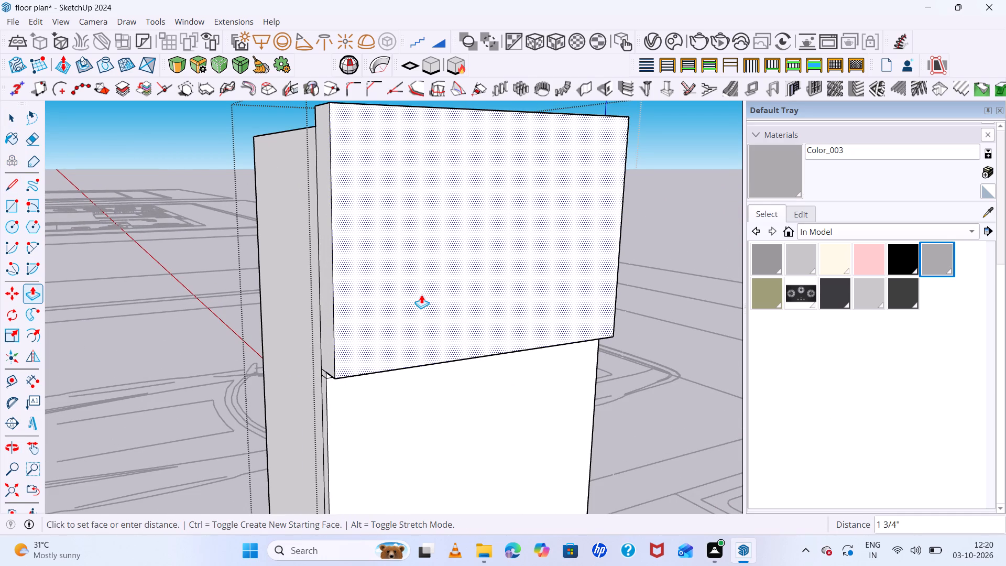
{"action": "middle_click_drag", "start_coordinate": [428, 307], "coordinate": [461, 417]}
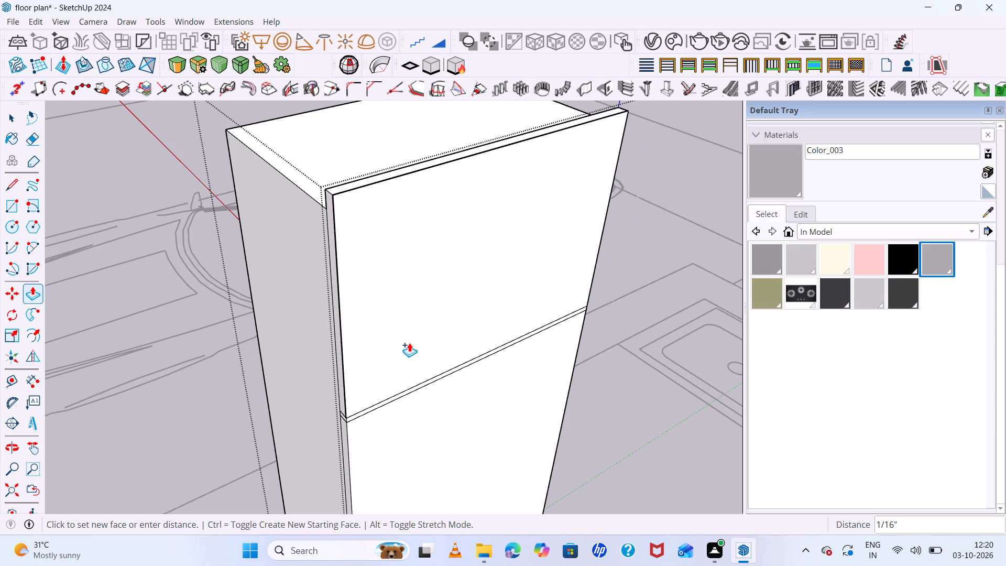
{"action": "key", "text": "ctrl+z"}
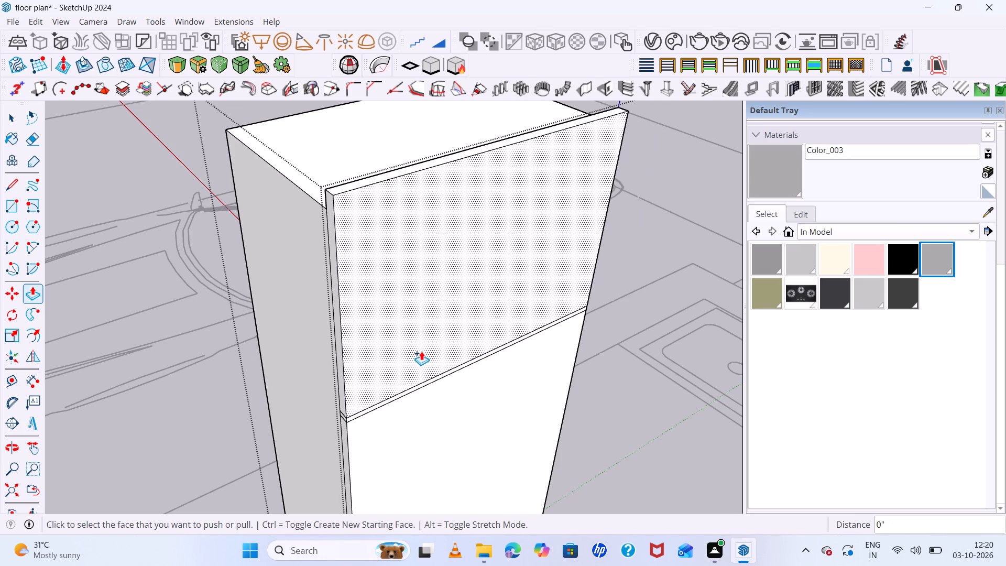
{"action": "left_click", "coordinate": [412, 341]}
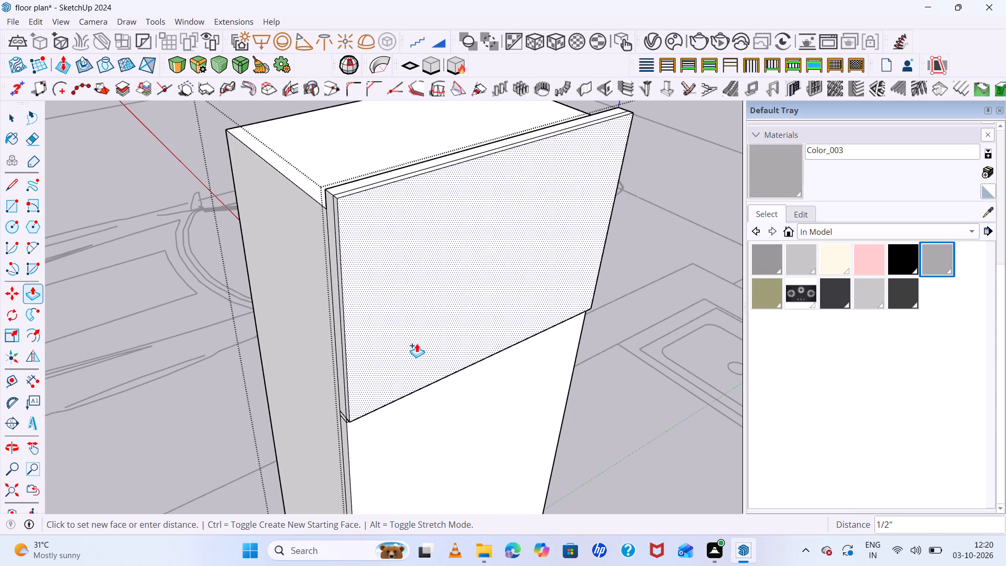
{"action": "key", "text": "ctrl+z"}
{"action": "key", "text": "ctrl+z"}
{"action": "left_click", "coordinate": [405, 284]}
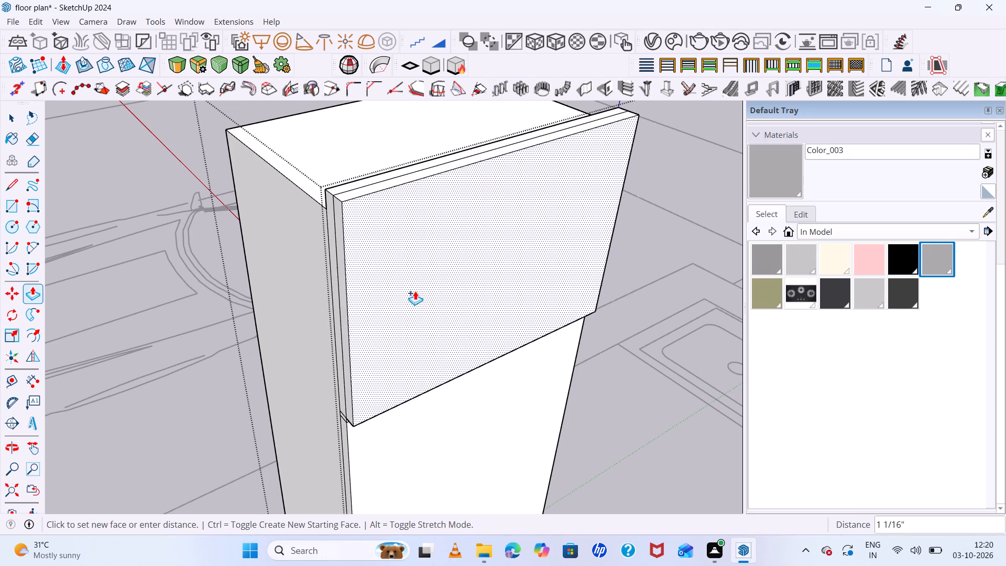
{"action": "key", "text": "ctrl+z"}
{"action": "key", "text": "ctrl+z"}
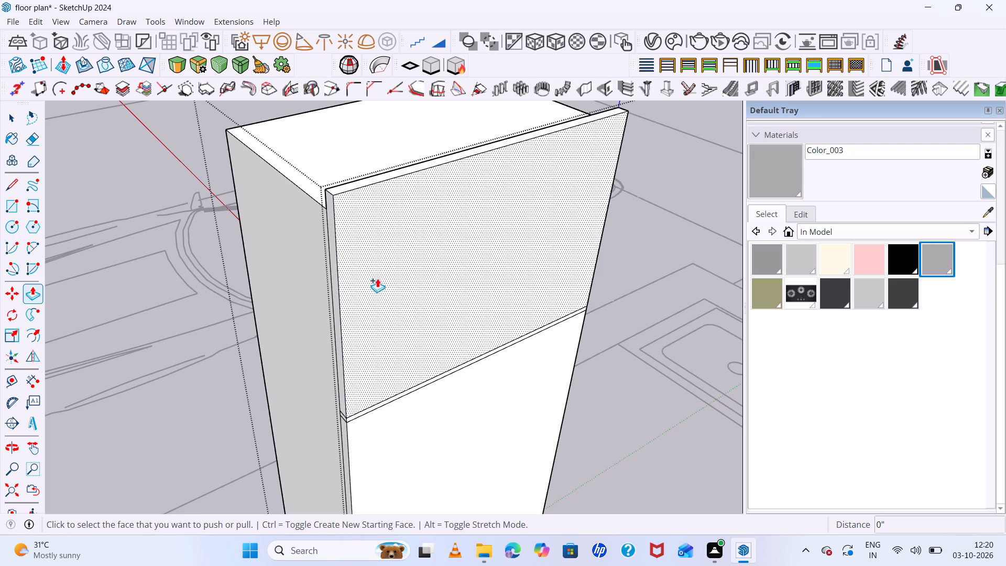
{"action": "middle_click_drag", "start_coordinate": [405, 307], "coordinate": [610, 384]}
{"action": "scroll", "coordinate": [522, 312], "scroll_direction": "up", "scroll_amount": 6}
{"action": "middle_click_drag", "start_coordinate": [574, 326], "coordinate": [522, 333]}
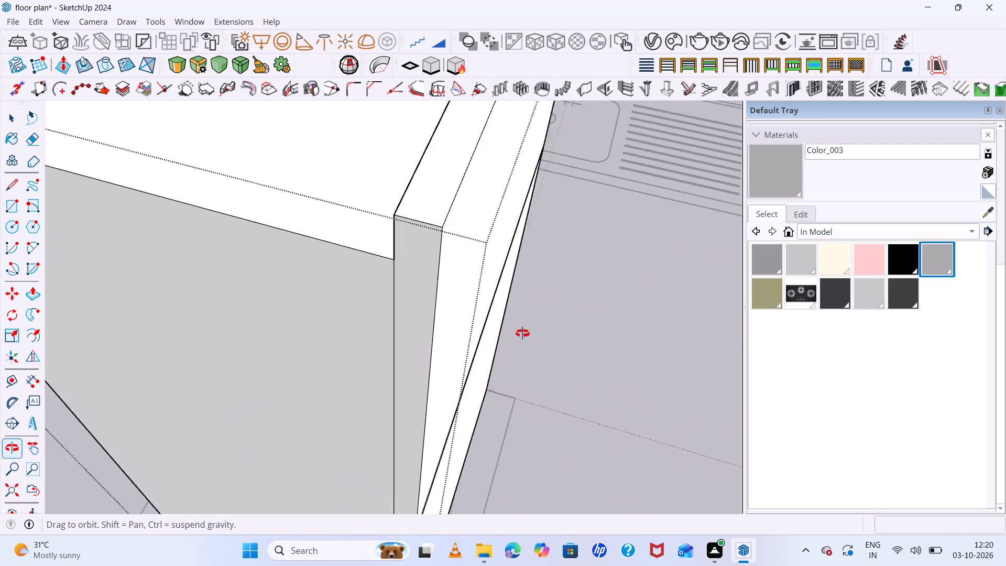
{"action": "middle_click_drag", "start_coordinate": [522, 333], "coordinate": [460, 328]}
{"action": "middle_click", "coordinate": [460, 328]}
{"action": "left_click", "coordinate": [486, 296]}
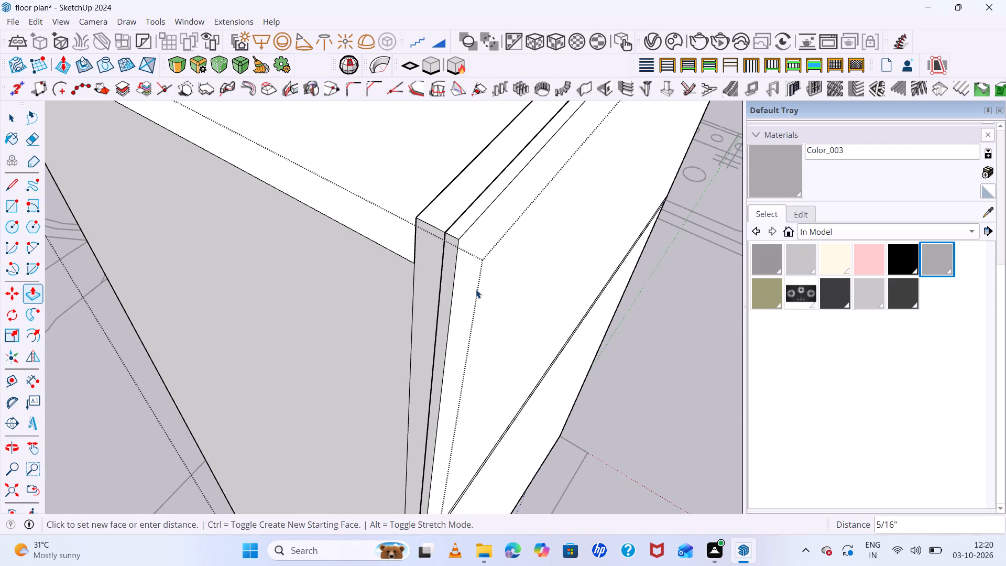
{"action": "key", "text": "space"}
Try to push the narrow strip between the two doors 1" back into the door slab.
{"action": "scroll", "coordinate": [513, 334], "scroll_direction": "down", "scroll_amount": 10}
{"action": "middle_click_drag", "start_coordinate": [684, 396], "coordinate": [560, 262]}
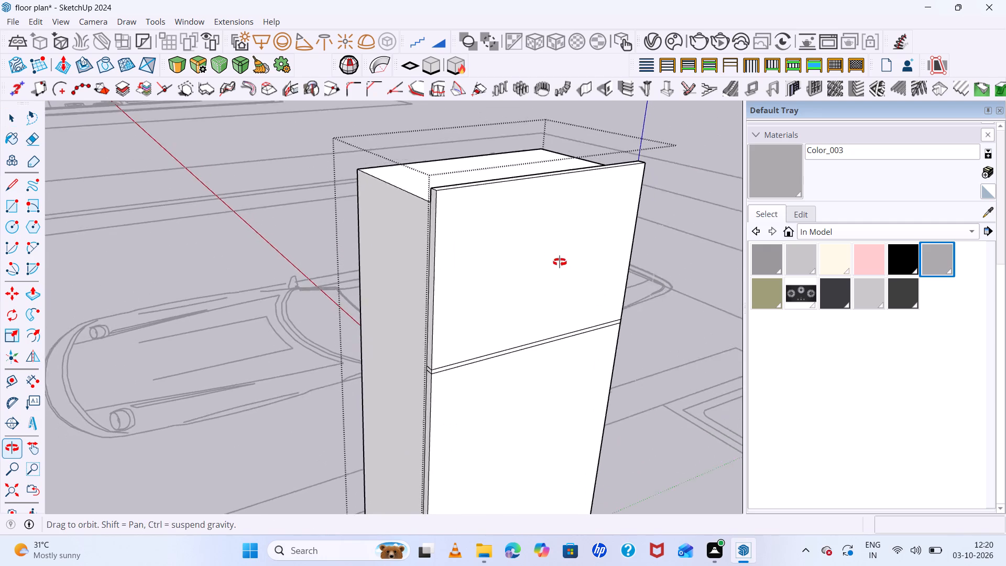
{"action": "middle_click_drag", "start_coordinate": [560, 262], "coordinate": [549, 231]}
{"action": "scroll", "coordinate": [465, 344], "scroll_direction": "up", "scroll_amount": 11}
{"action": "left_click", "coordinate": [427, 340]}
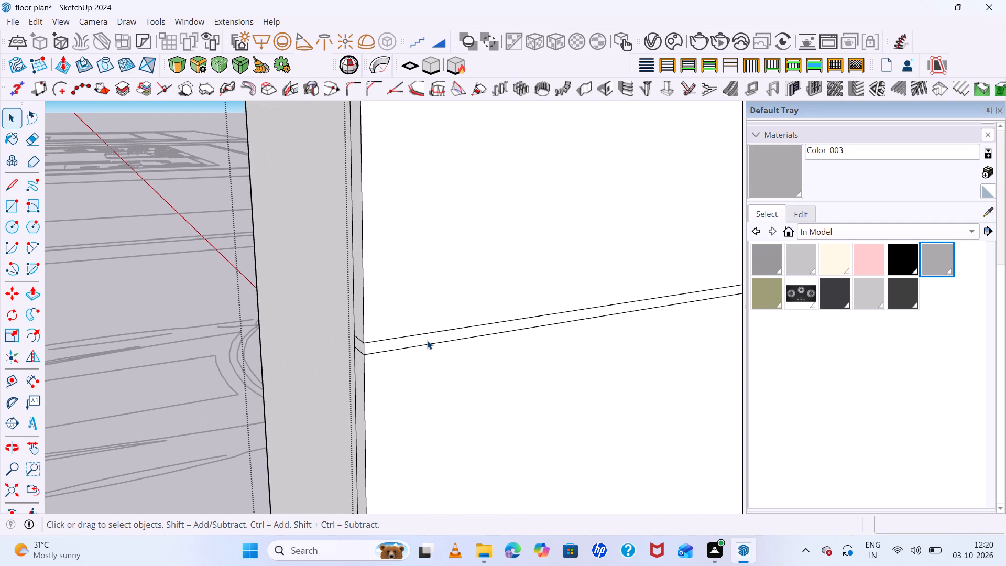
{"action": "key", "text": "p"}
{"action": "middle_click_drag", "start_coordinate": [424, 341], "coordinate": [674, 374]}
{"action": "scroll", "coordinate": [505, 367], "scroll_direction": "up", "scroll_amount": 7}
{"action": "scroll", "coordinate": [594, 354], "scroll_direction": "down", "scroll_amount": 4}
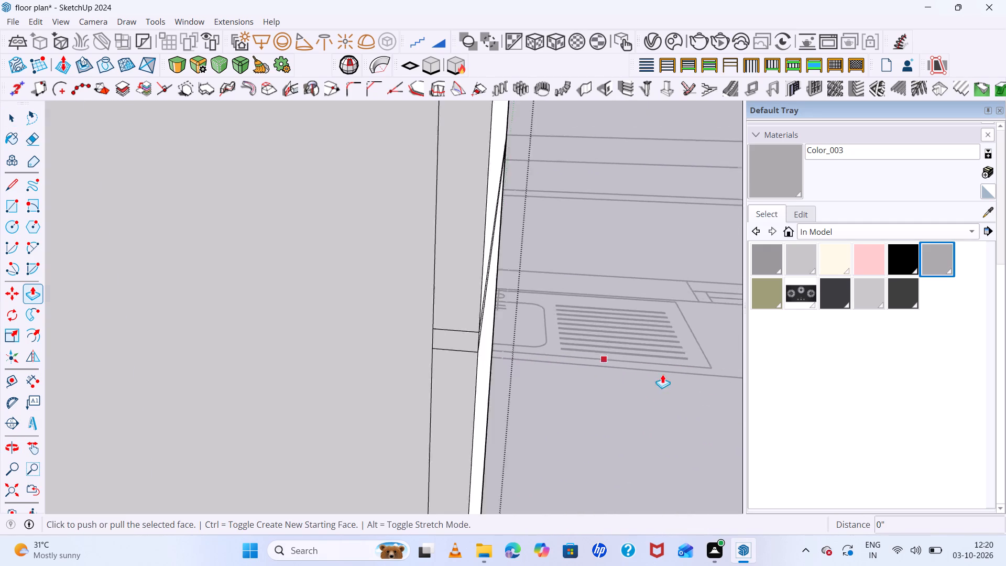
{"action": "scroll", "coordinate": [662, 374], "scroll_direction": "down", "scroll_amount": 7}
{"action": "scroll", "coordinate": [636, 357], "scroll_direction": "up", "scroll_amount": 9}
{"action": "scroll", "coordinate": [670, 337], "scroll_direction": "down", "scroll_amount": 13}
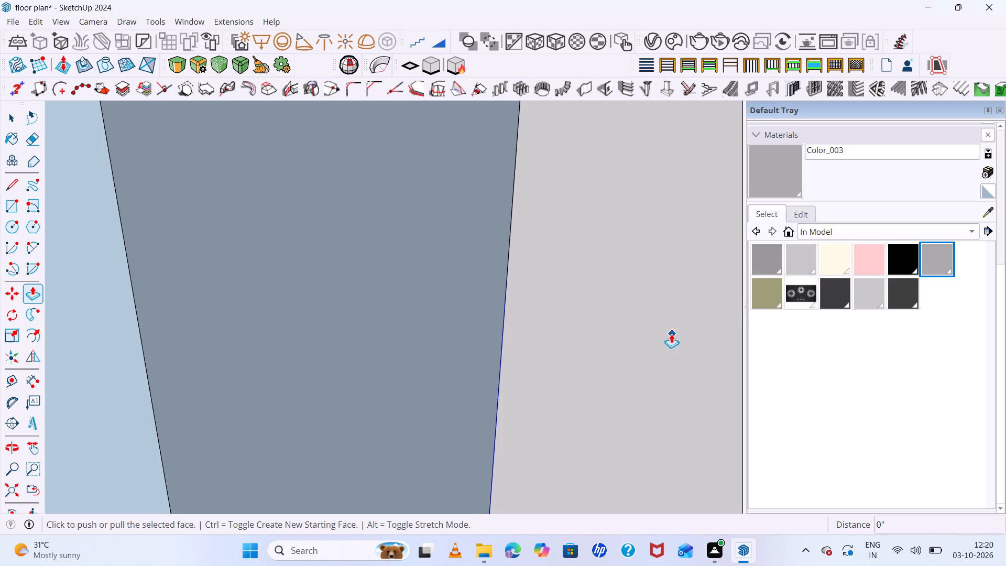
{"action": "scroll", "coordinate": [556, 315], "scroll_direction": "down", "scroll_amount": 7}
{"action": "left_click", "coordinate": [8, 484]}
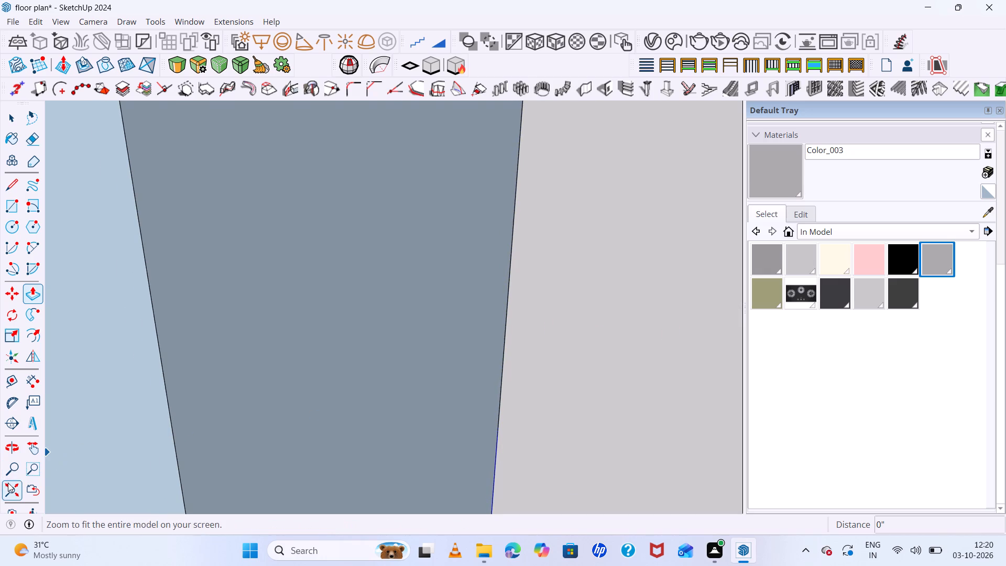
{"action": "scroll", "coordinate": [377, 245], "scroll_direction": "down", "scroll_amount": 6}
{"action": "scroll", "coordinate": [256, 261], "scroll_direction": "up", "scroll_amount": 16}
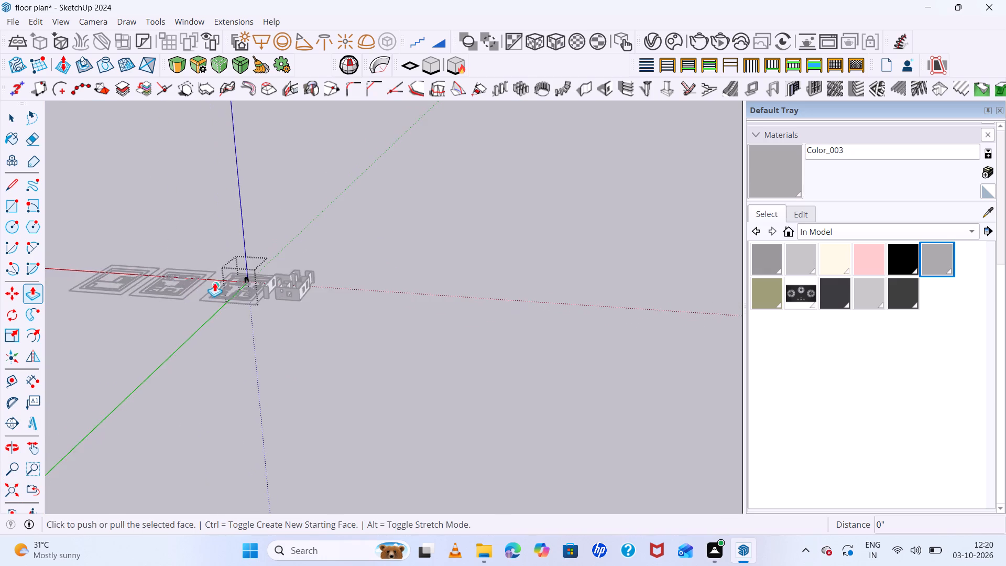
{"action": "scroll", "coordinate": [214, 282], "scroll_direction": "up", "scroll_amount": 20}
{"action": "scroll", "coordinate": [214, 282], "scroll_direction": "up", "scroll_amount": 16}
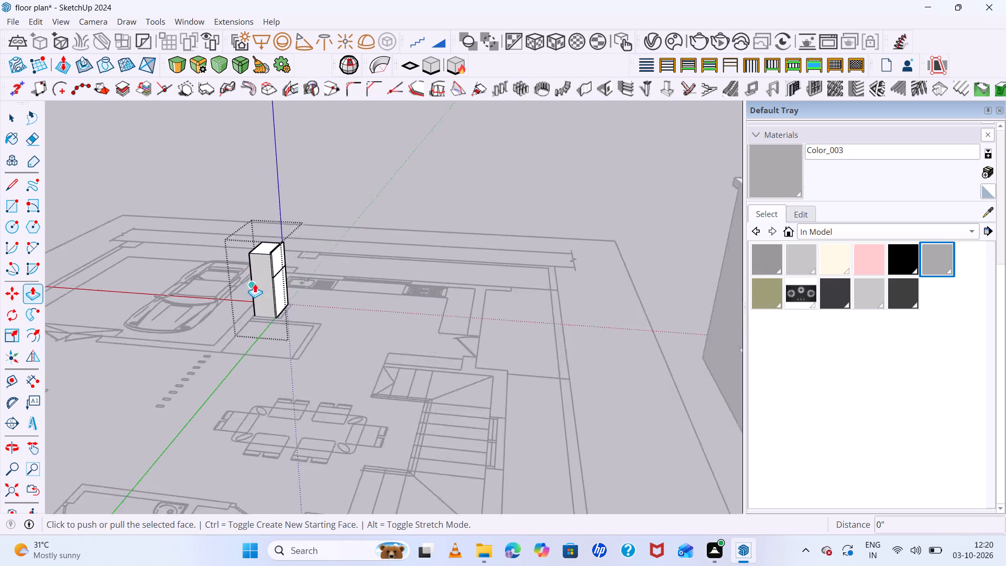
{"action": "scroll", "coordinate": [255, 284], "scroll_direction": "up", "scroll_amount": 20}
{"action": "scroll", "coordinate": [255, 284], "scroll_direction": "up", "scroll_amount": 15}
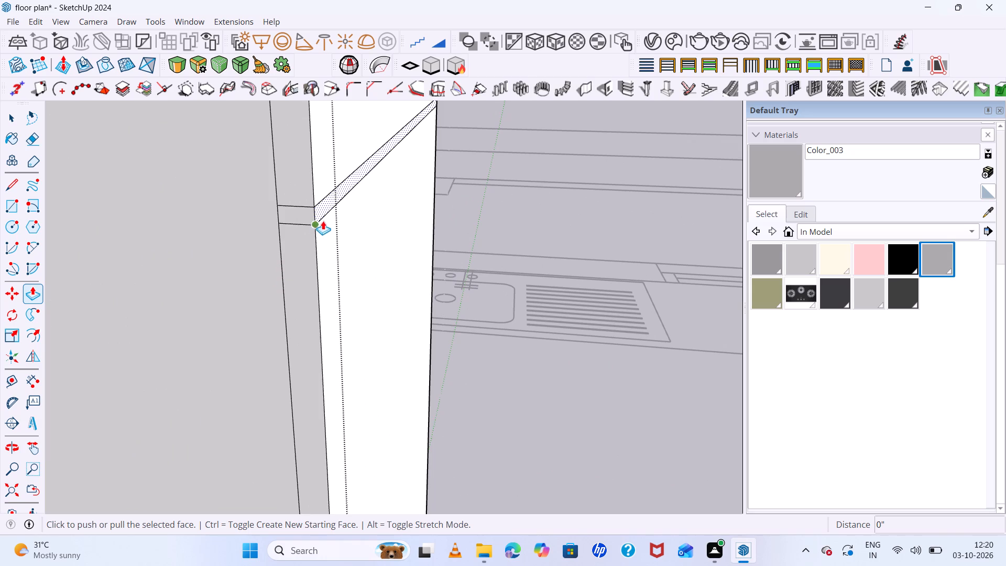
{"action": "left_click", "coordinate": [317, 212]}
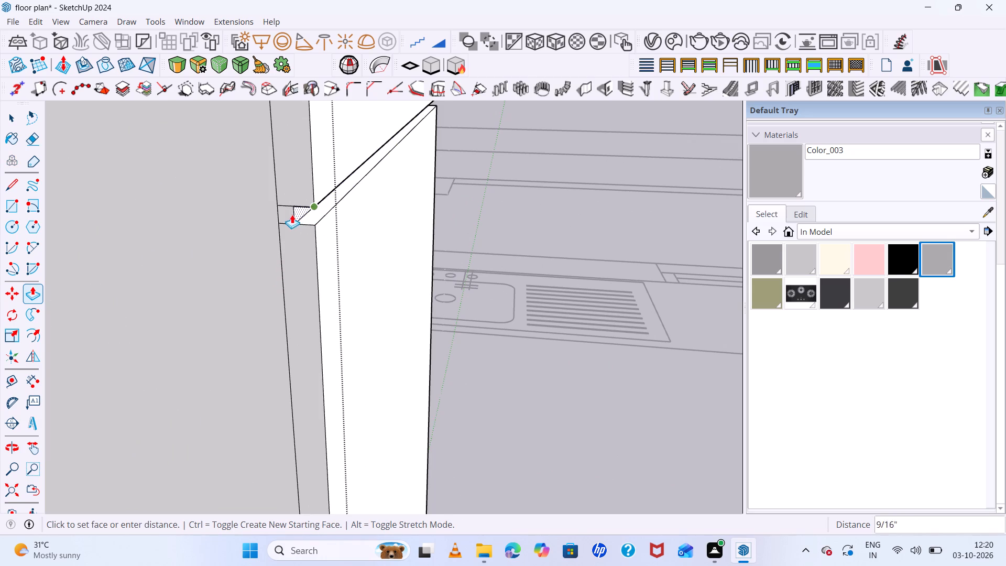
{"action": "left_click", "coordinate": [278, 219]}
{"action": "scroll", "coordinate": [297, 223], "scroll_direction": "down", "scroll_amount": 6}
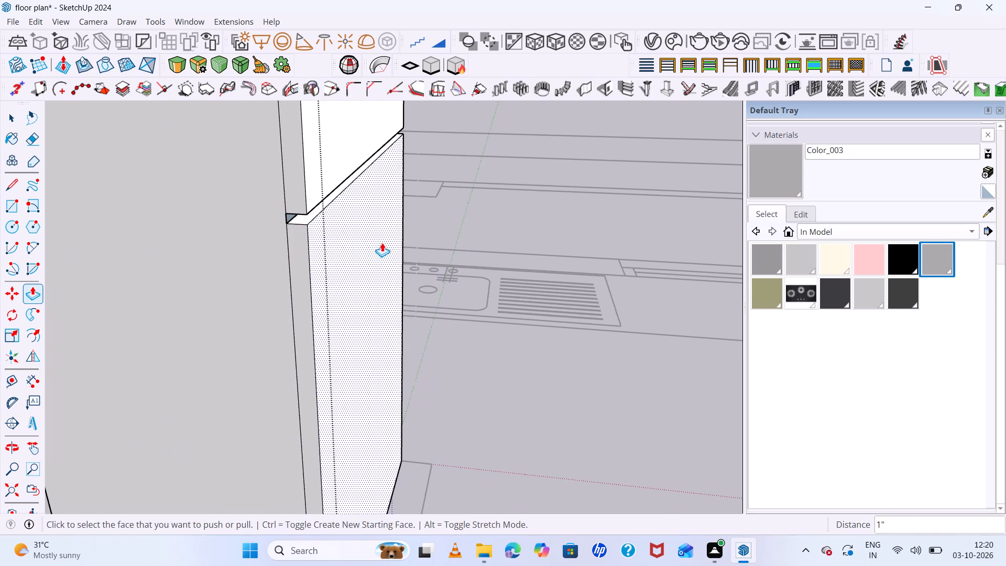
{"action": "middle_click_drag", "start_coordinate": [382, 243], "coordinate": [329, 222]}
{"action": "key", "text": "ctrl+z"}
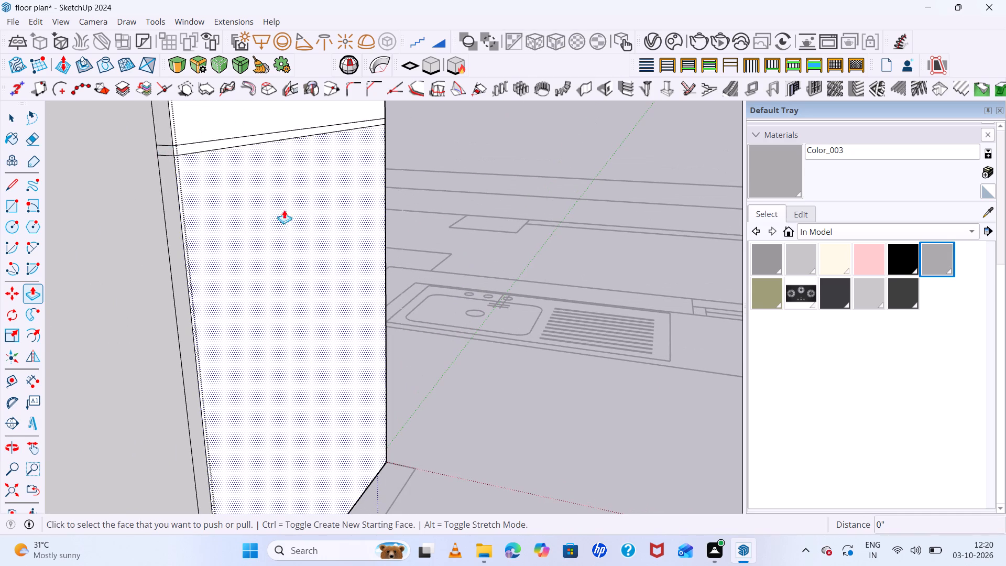
Push the narrow strip between the two doors 3/4" into the door slab to cut a groove.
{"action": "scroll", "coordinate": [185, 170], "scroll_direction": "up", "scroll_amount": 5}
{"action": "left_click", "coordinate": [176, 143]}
{"action": "left_click", "coordinate": [185, 143]}
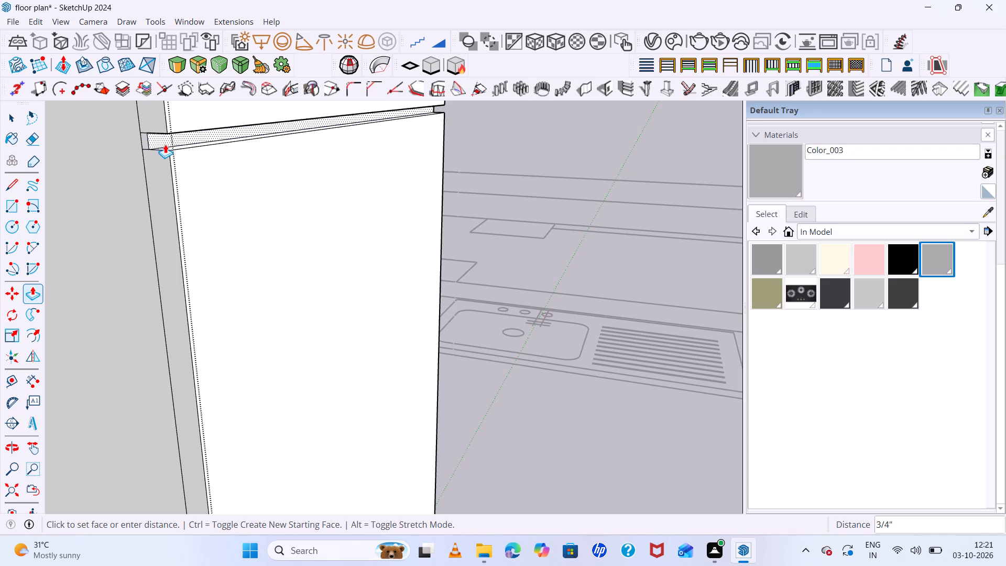
{"action": "left_click", "coordinate": [165, 144]}
Leave the appliance group and delete the standing woman scale figure from the model.
{"action": "middle_click_drag", "start_coordinate": [660, 246], "coordinate": [546, 247]}
{"action": "scroll", "coordinate": [546, 246], "scroll_direction": "up", "scroll_amount": 1}
{"action": "scroll", "coordinate": [547, 241], "scroll_direction": "down", "scroll_amount": 16}
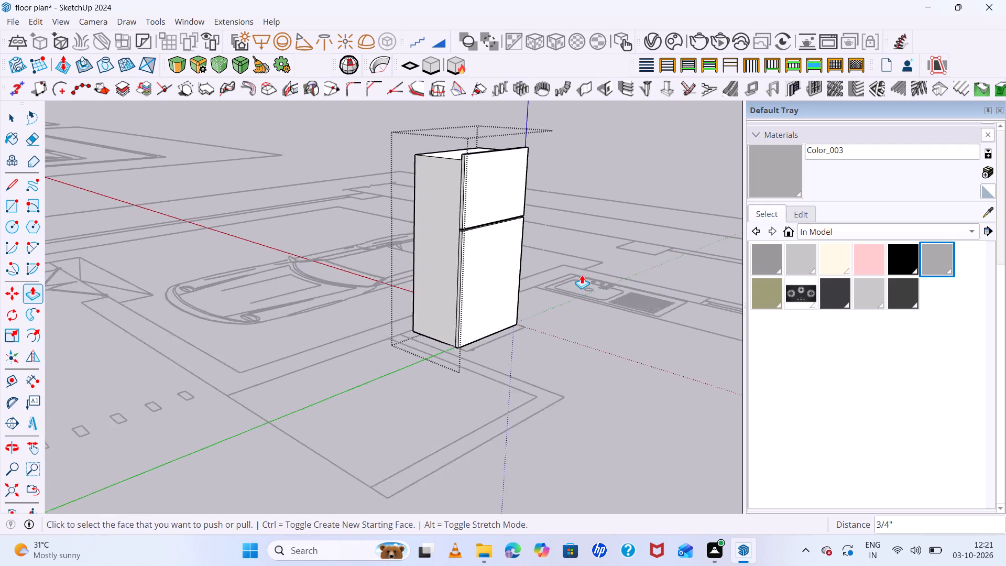
{"action": "scroll", "coordinate": [582, 275], "scroll_direction": "down", "scroll_amount": 9}
{"action": "middle_click_drag", "start_coordinate": [594, 279], "coordinate": [421, 211]}
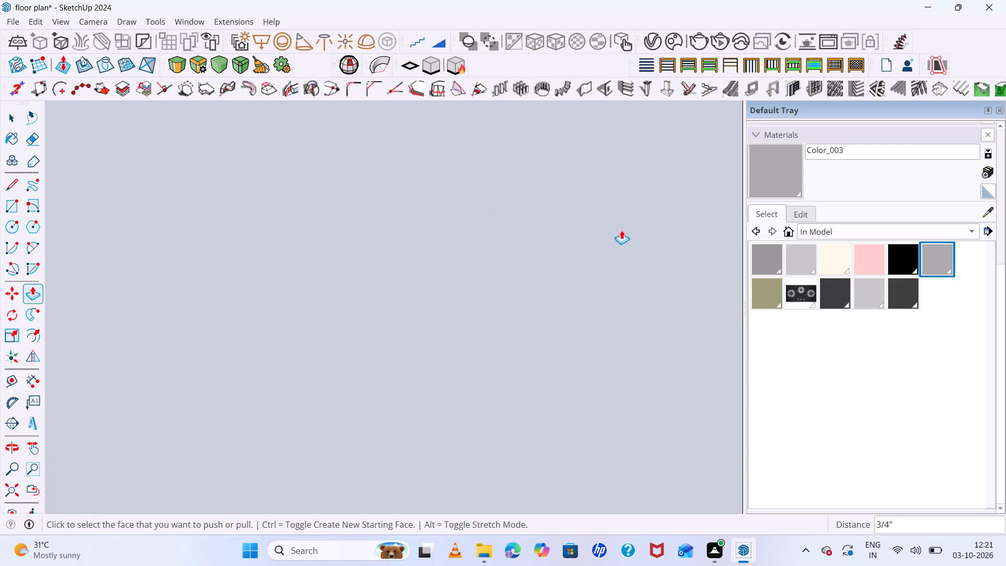
{"action": "left_click", "coordinate": [11, 492]}
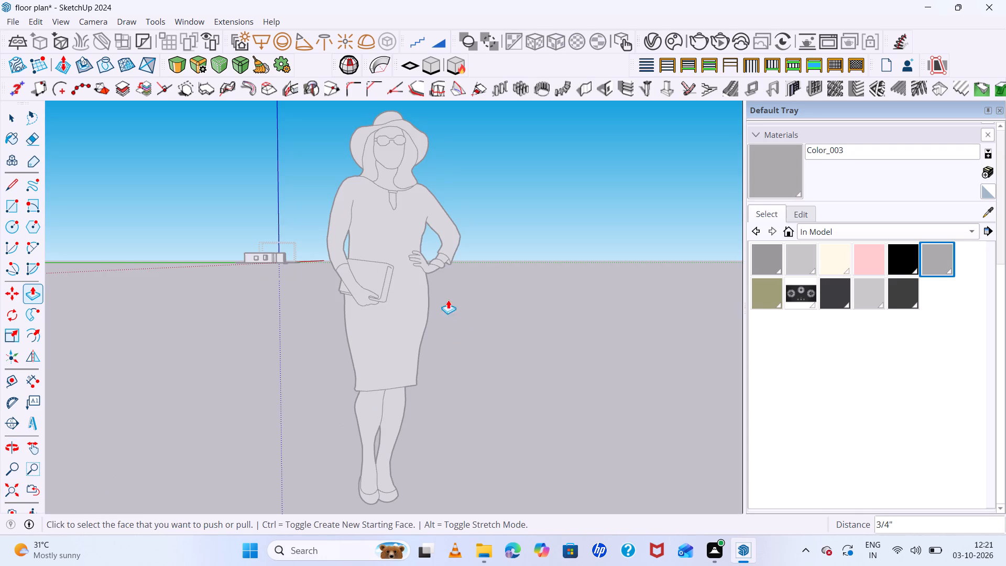
{"action": "scroll", "coordinate": [415, 264], "scroll_direction": "up", "scroll_amount": 5}
{"action": "key", "text": "space"}
{"action": "left_click_drag", "start_coordinate": [519, 208], "coordinate": [326, 338]}
{"action": "double_click", "coordinate": [325, 339]}
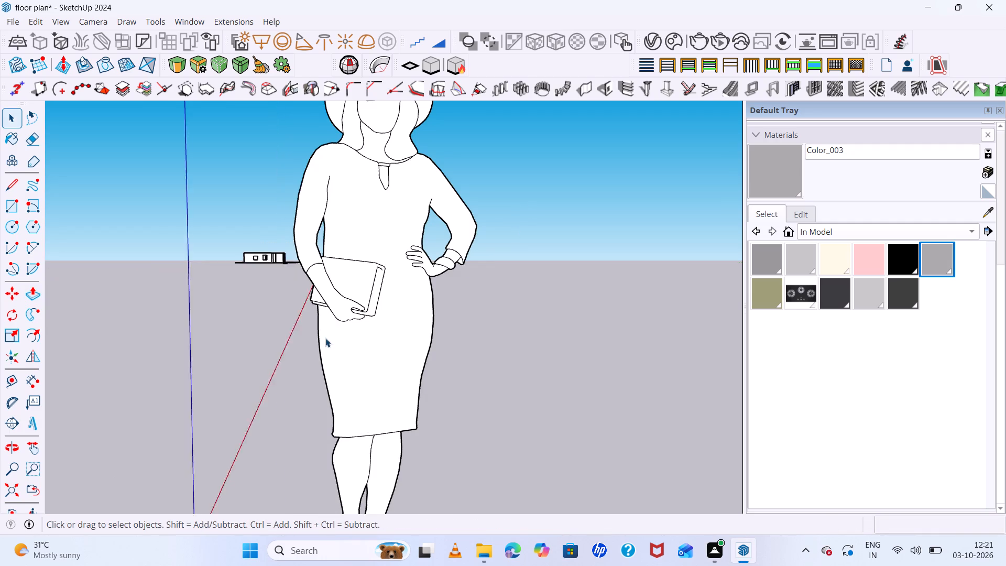
{"action": "left_click_drag", "start_coordinate": [457, 258], "coordinate": [358, 331]}
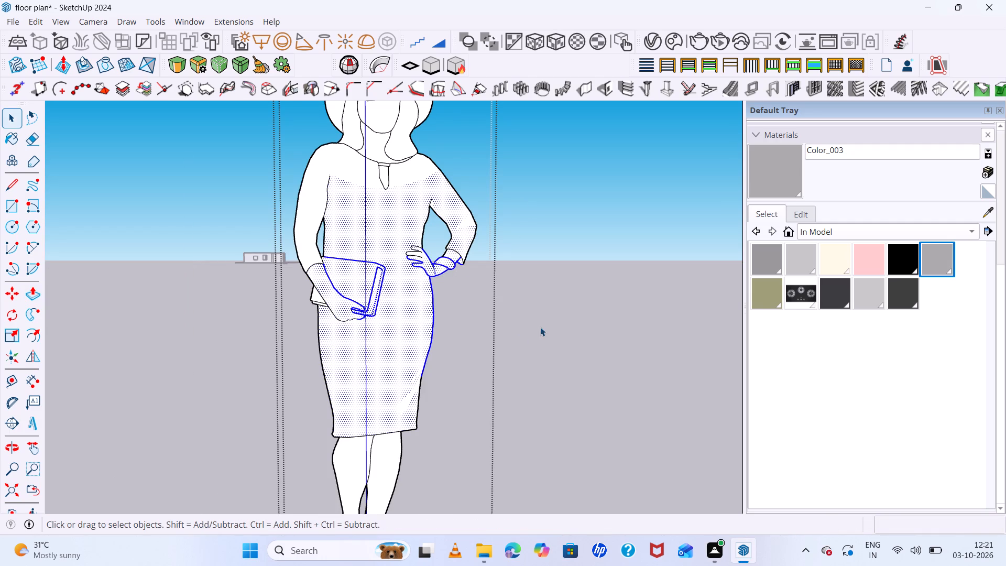
{"action": "left_click", "coordinate": [540, 327]}
{"action": "left_click", "coordinate": [383, 350]}
{"action": "key", "text": "Delete"}
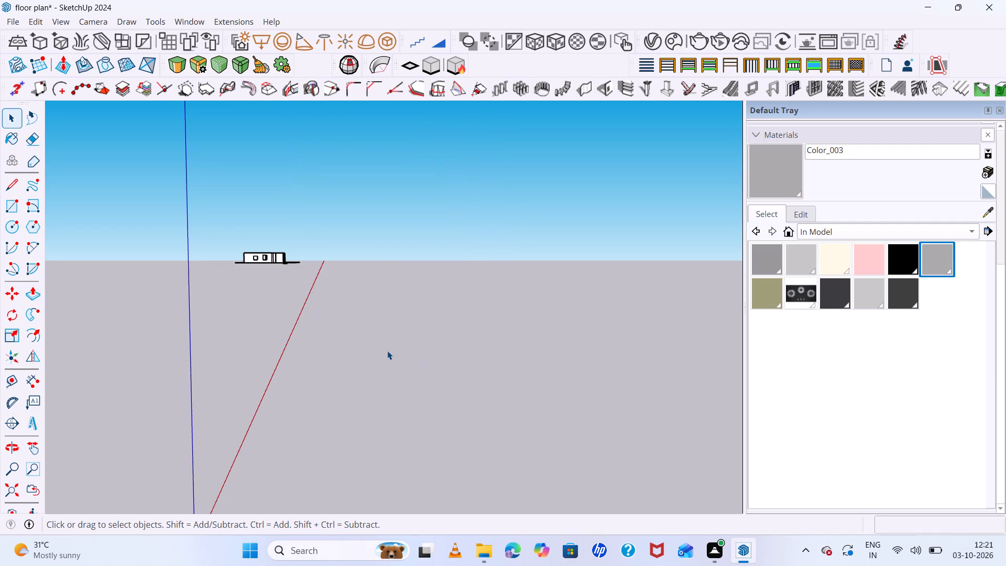
Examine the two-door appliance from several sides, including its base against the floor plan outline.
{"action": "scroll", "coordinate": [391, 347], "scroll_direction": "down", "scroll_amount": 6}
{"action": "scroll", "coordinate": [320, 288], "scroll_direction": "up", "scroll_amount": 15}
{"action": "middle_click_drag", "start_coordinate": [683, 325], "coordinate": [467, 368]}
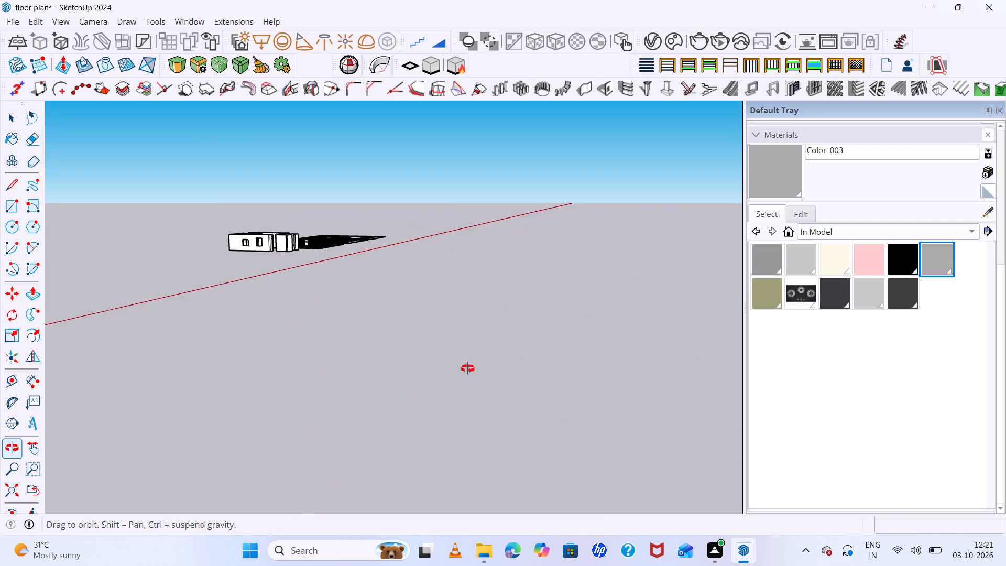
{"action": "middle_click_drag", "start_coordinate": [467, 368], "coordinate": [367, 382]}
{"action": "scroll", "coordinate": [379, 240], "scroll_direction": "up", "scroll_amount": 8}
{"action": "scroll", "coordinate": [351, 180], "scroll_direction": "up", "scroll_amount": 8}
{"action": "scroll", "coordinate": [385, 248], "scroll_direction": "up", "scroll_amount": 8}
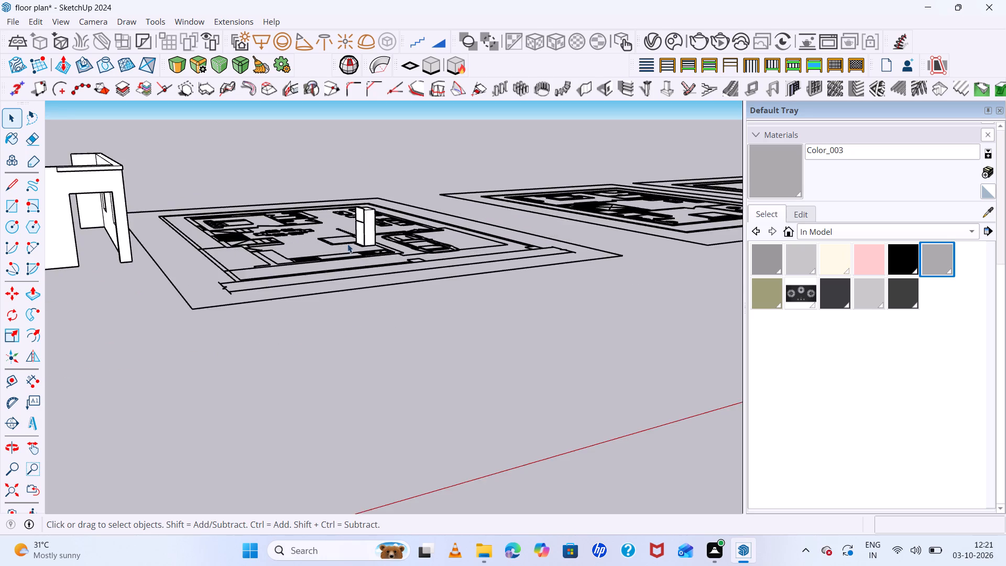
{"action": "scroll", "coordinate": [318, 228], "scroll_direction": "up", "scroll_amount": 16}
{"action": "scroll", "coordinate": [464, 270], "scroll_direction": "down", "scroll_amount": 7}
{"action": "middle_click_drag", "start_coordinate": [494, 302], "coordinate": [535, 341]}
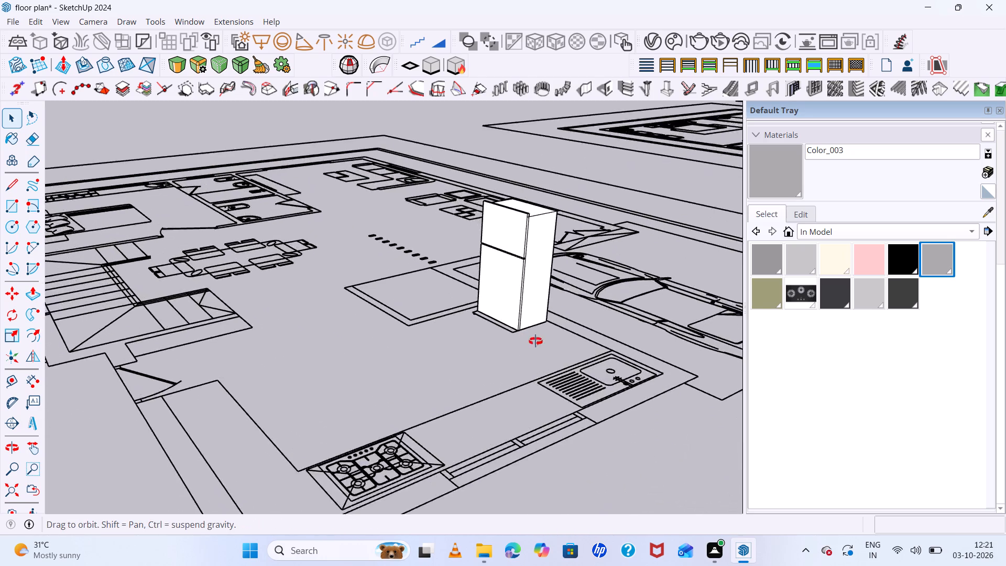
{"action": "middle_click_drag", "start_coordinate": [535, 341], "coordinate": [682, 379]}
{"action": "scroll", "coordinate": [419, 145], "scroll_direction": "up", "scroll_amount": 8}
{"action": "scroll", "coordinate": [468, 198], "scroll_direction": "down", "scroll_amount": 5}
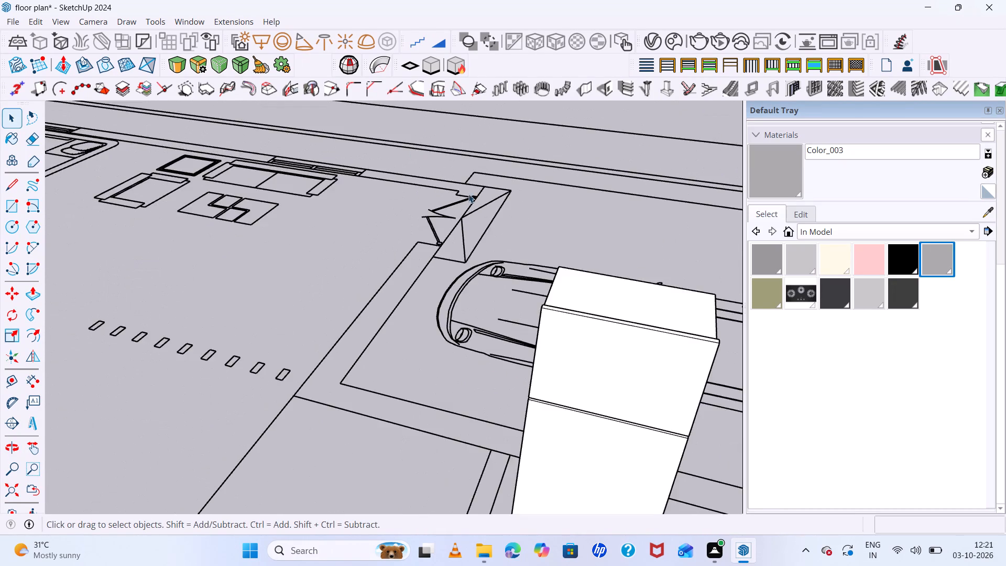
{"action": "scroll", "coordinate": [468, 194], "scroll_direction": "down", "scroll_amount": 7}
{"action": "middle_click_drag", "start_coordinate": [530, 304], "coordinate": [565, 317]}
{"action": "scroll", "coordinate": [557, 296], "scroll_direction": "down", "scroll_amount": 1}
{"action": "scroll", "coordinate": [508, 252], "scroll_direction": "up", "scroll_amount": 7}
{"action": "scroll", "coordinate": [535, 321], "scroll_direction": "up", "scroll_amount": 6}
{"action": "middle_click_drag", "start_coordinate": [567, 363], "coordinate": [840, 357]}
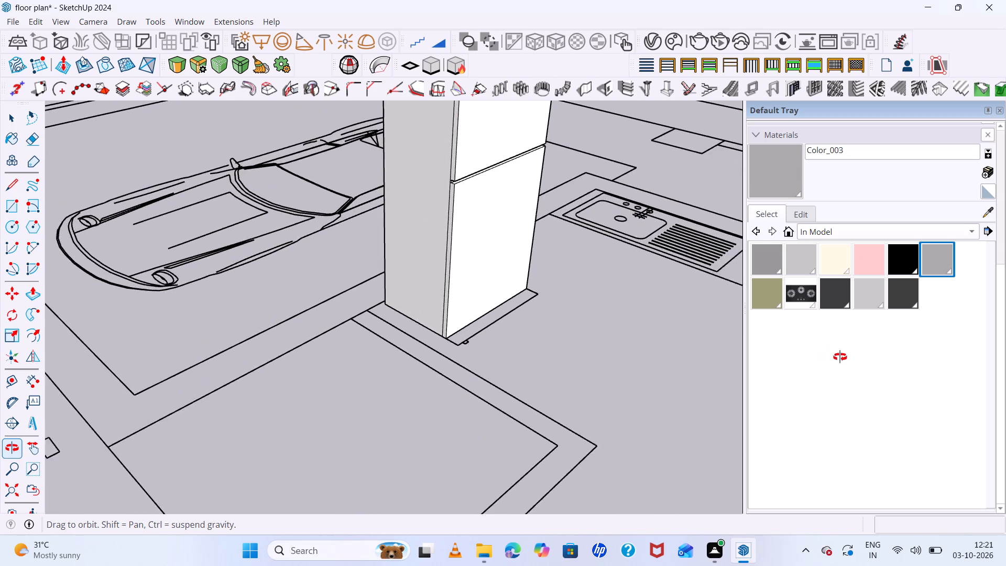
{"action": "middle_click_drag", "start_coordinate": [840, 357], "coordinate": [879, 362]}
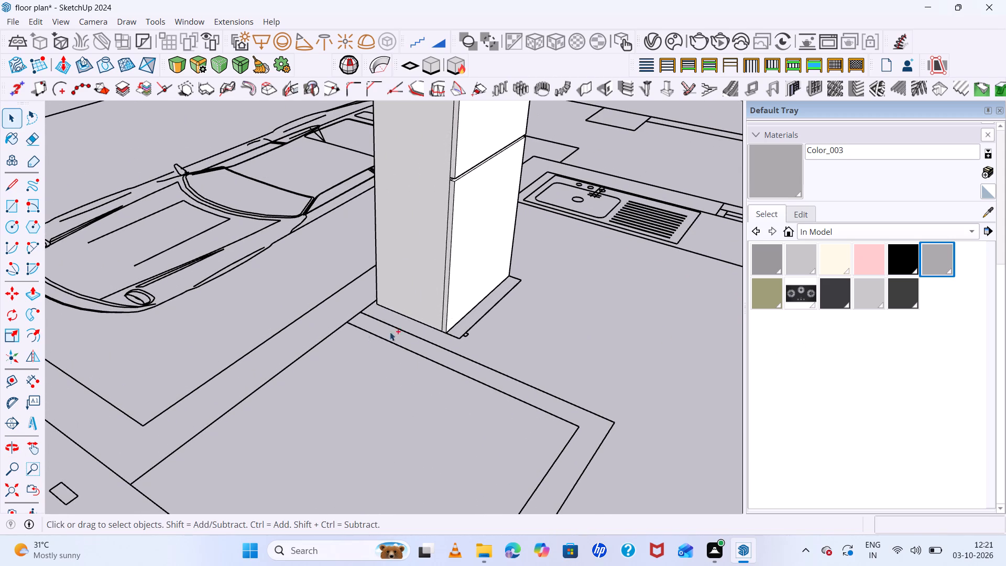
Undo the recent edits, including the groove and door slabs, back to the flat appliance front with a single dividing line.
{"action": "key", "text": "ctrl+z"}
{"action": "key", "text": "ctrl+z"}
{"action": "key", "text": "ctrl+z"}
{"action": "key", "text": "ctrl+z"}
{"action": "key", "text": "ctrl+z"}
{"action": "key", "text": "ctrl+z"}
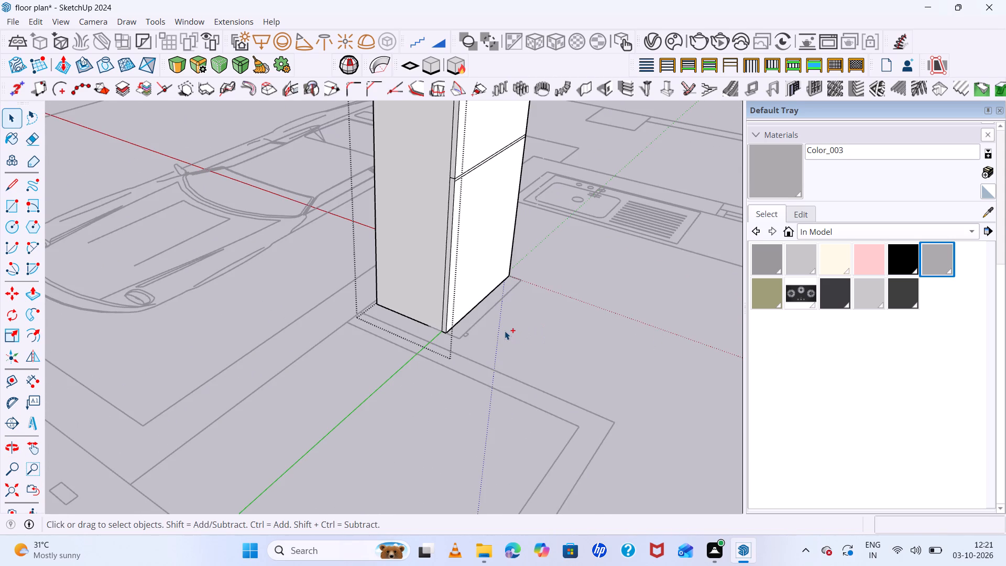
{"action": "key", "text": "ctrl+z"}
{"action": "key", "text": "ctrl+z"}
{"action": "key", "text": "ctrl+z"}
{"action": "key", "text": "ctrl+z"}
{"action": "key", "text": "ctrl+z"}
{"action": "key", "text": "ctrl+z"}
{"action": "key", "text": "ctrl+z"}
{"action": "key", "text": "ctrl+z"}
{"action": "key", "text": "ctrl+z"}
{"action": "key", "text": "ctrl+z"}
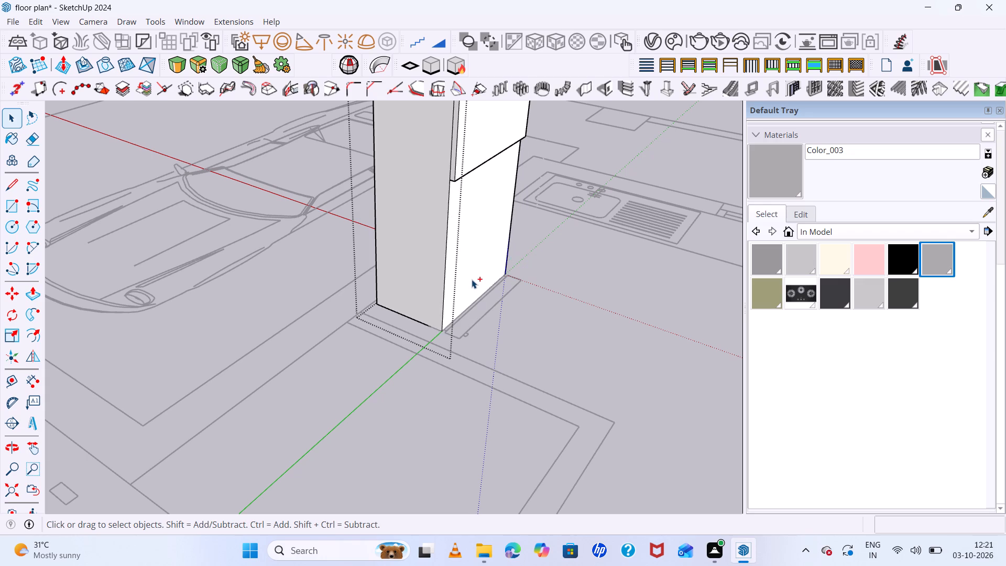
{"action": "key", "text": "ctrl+z"}
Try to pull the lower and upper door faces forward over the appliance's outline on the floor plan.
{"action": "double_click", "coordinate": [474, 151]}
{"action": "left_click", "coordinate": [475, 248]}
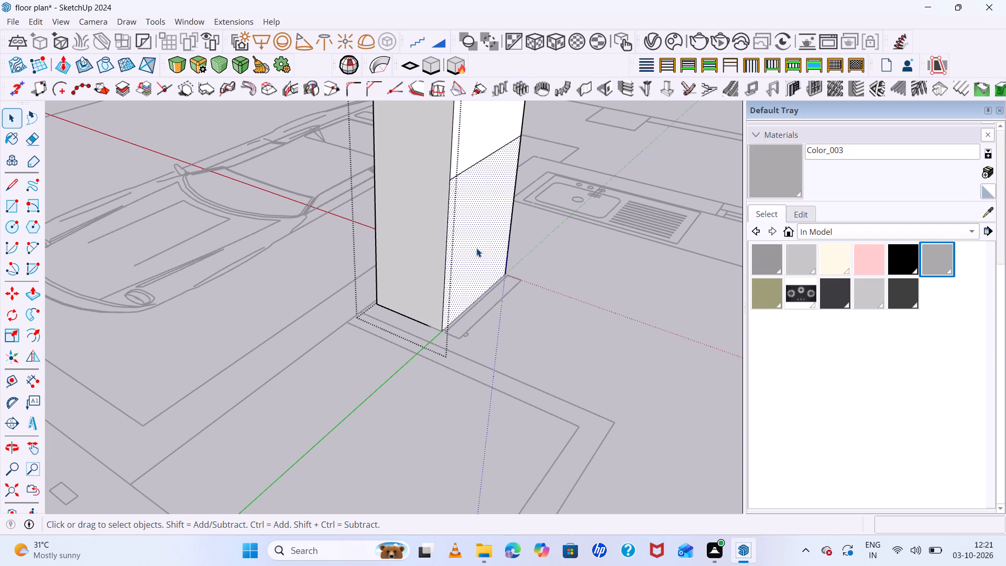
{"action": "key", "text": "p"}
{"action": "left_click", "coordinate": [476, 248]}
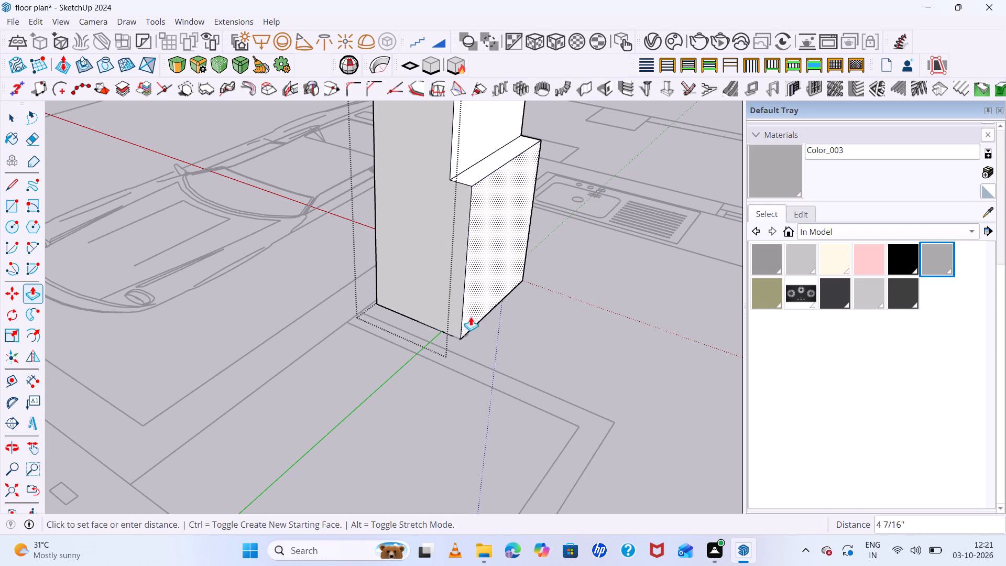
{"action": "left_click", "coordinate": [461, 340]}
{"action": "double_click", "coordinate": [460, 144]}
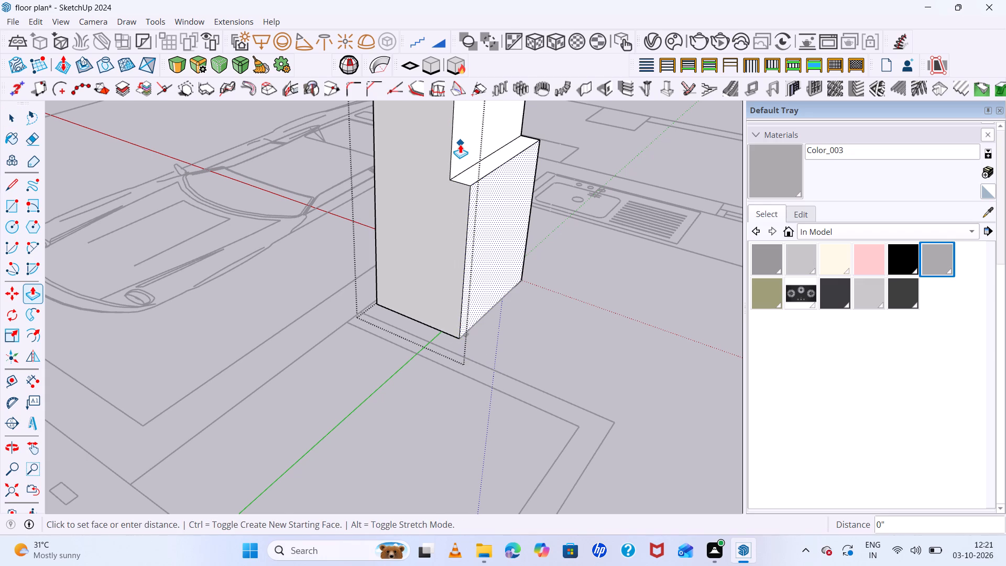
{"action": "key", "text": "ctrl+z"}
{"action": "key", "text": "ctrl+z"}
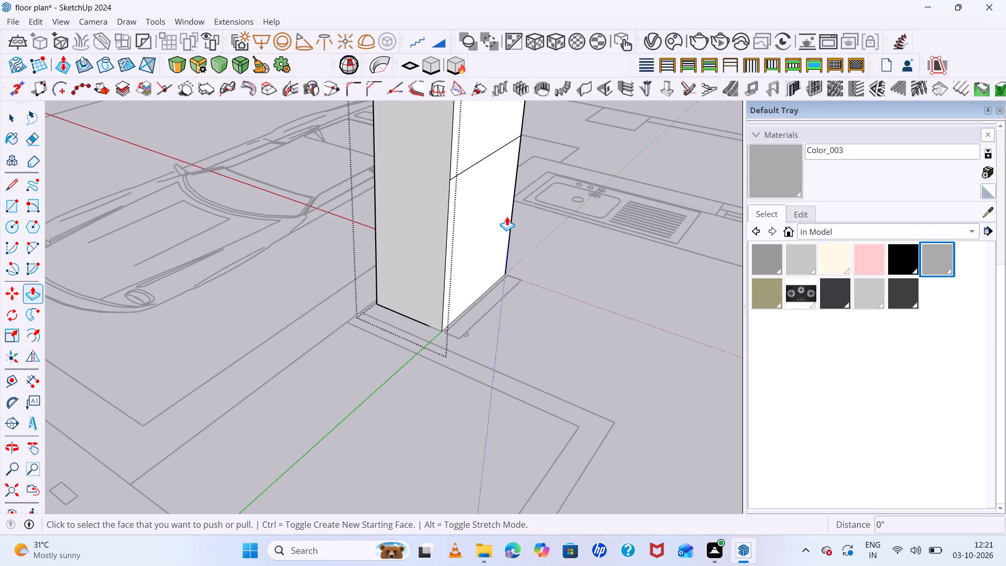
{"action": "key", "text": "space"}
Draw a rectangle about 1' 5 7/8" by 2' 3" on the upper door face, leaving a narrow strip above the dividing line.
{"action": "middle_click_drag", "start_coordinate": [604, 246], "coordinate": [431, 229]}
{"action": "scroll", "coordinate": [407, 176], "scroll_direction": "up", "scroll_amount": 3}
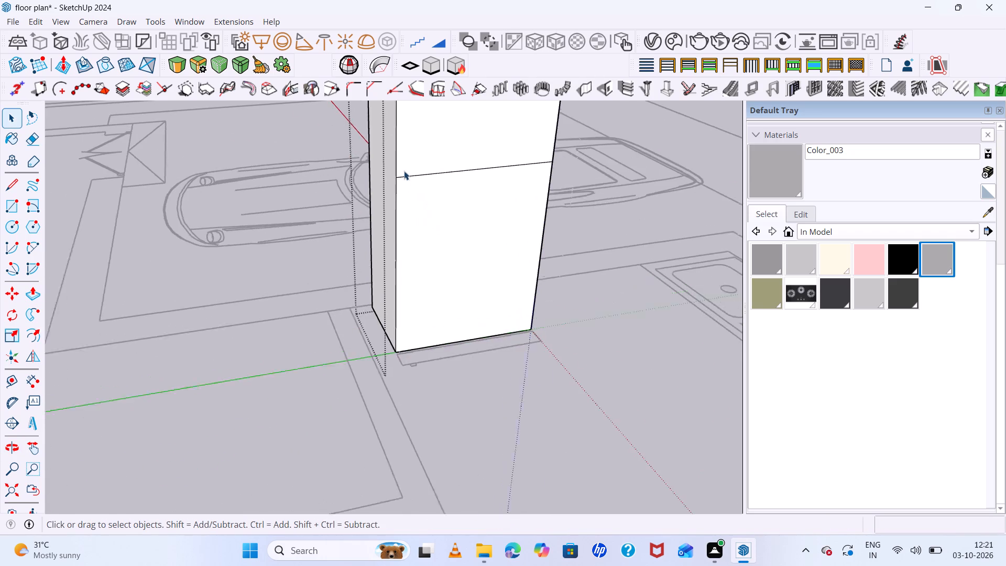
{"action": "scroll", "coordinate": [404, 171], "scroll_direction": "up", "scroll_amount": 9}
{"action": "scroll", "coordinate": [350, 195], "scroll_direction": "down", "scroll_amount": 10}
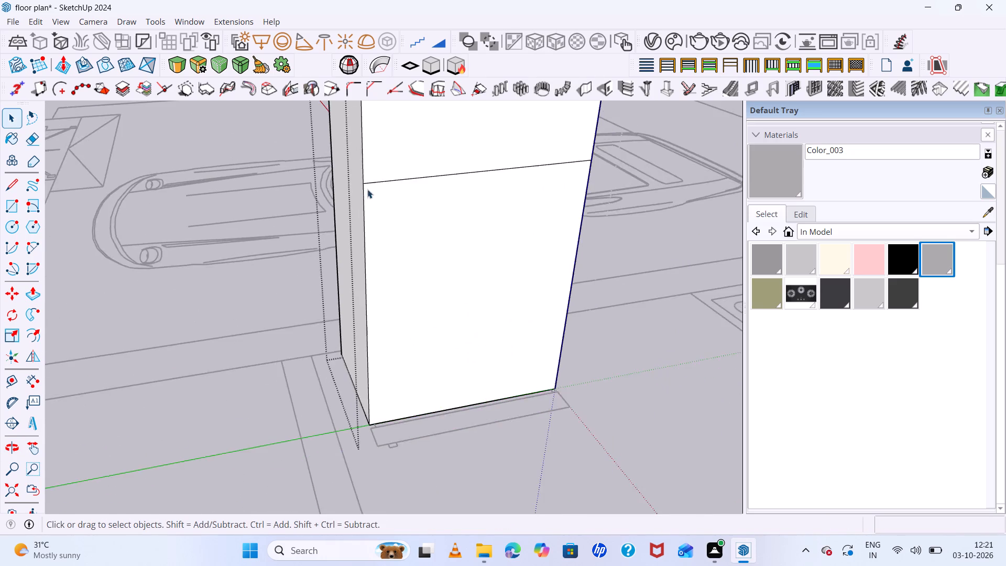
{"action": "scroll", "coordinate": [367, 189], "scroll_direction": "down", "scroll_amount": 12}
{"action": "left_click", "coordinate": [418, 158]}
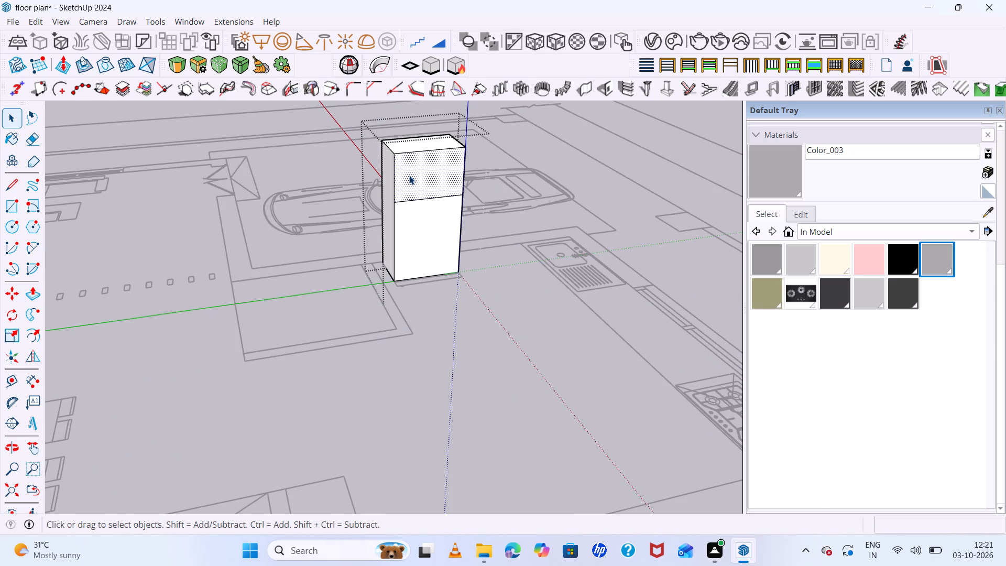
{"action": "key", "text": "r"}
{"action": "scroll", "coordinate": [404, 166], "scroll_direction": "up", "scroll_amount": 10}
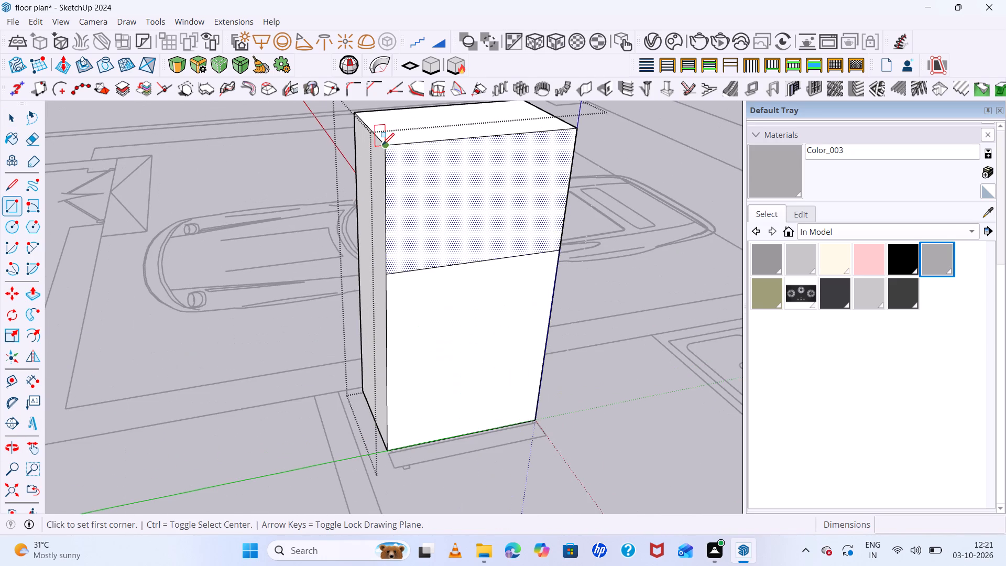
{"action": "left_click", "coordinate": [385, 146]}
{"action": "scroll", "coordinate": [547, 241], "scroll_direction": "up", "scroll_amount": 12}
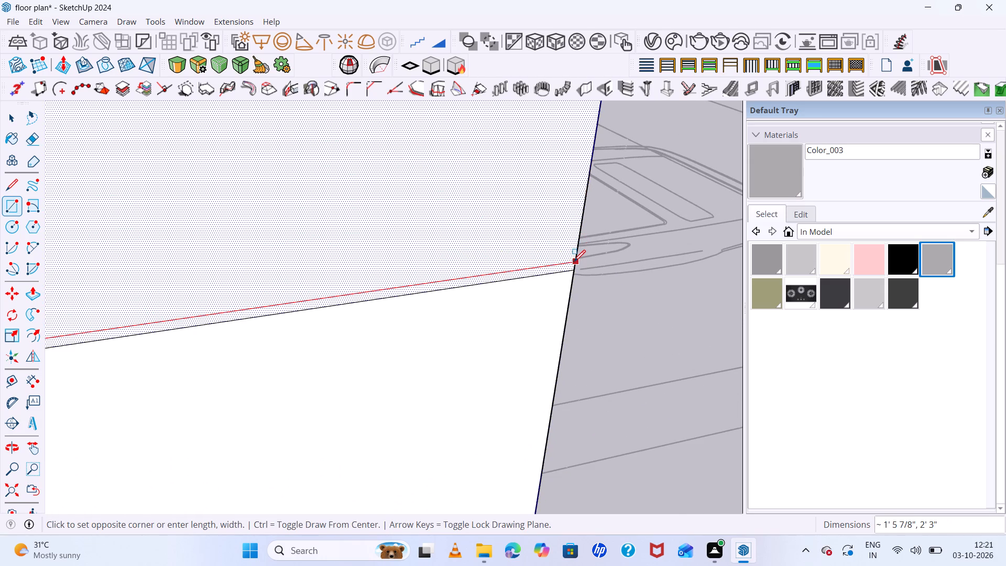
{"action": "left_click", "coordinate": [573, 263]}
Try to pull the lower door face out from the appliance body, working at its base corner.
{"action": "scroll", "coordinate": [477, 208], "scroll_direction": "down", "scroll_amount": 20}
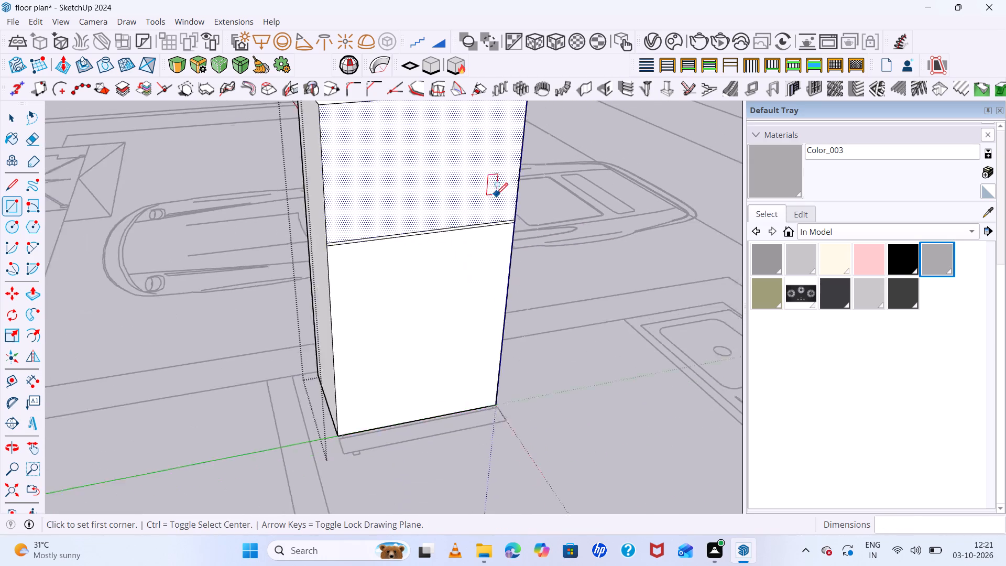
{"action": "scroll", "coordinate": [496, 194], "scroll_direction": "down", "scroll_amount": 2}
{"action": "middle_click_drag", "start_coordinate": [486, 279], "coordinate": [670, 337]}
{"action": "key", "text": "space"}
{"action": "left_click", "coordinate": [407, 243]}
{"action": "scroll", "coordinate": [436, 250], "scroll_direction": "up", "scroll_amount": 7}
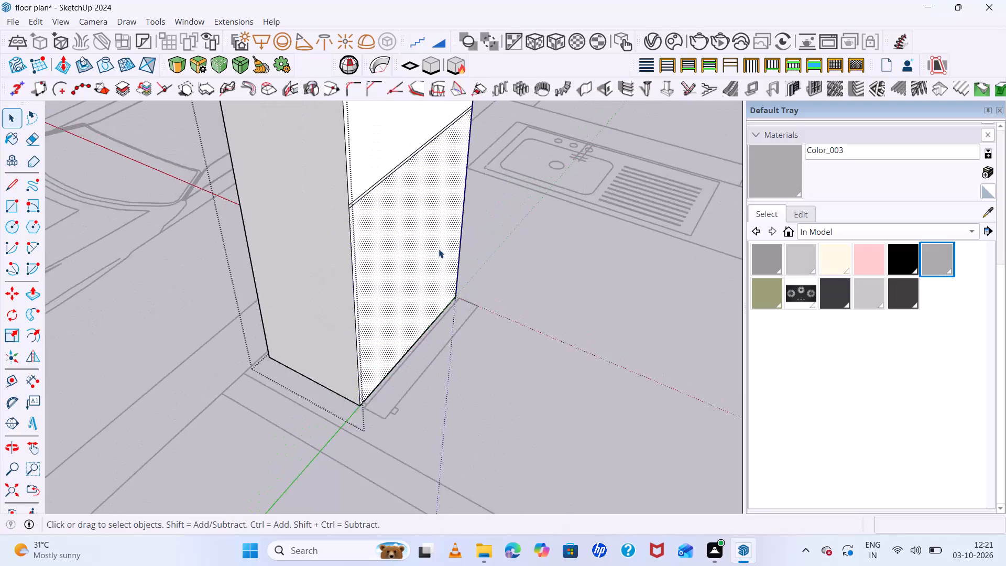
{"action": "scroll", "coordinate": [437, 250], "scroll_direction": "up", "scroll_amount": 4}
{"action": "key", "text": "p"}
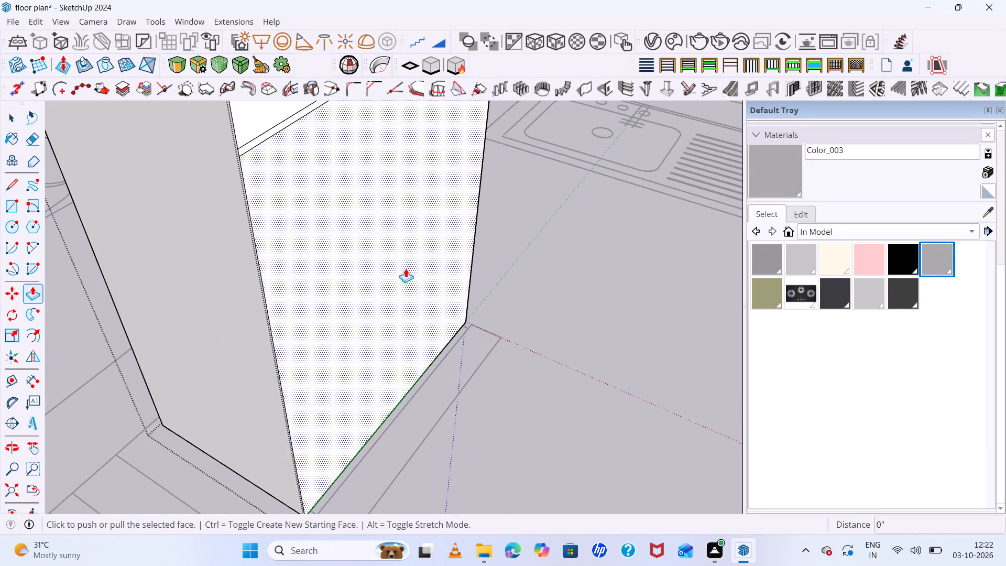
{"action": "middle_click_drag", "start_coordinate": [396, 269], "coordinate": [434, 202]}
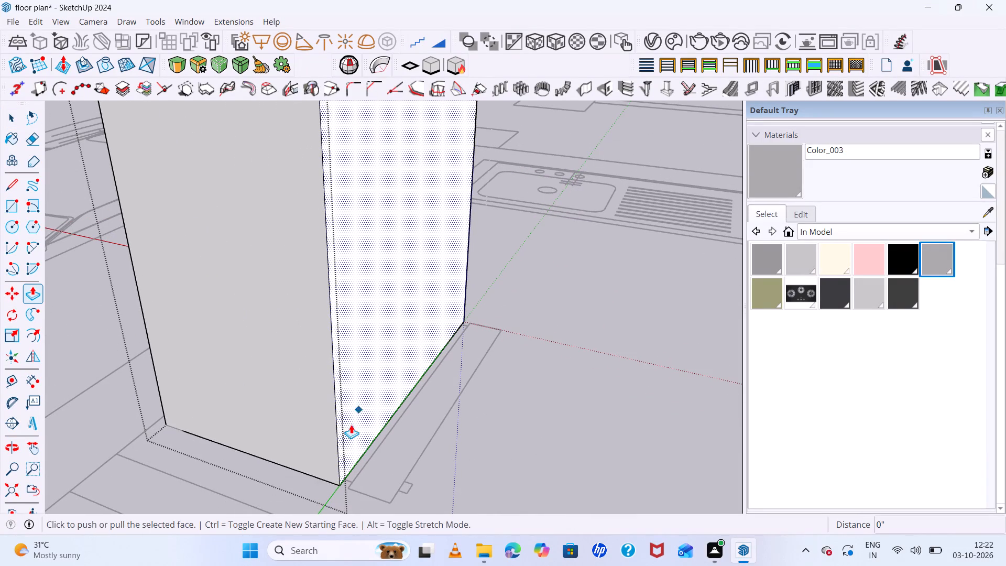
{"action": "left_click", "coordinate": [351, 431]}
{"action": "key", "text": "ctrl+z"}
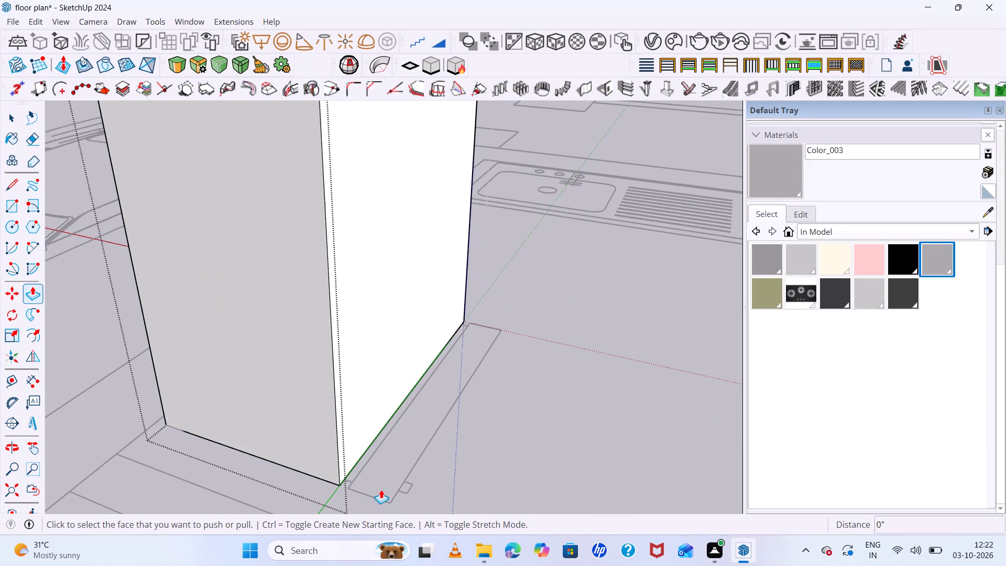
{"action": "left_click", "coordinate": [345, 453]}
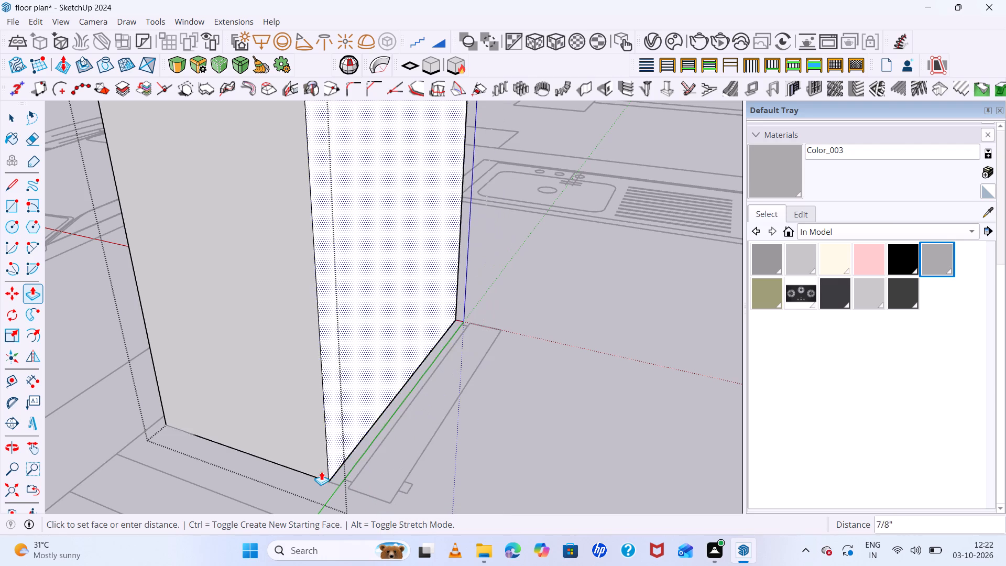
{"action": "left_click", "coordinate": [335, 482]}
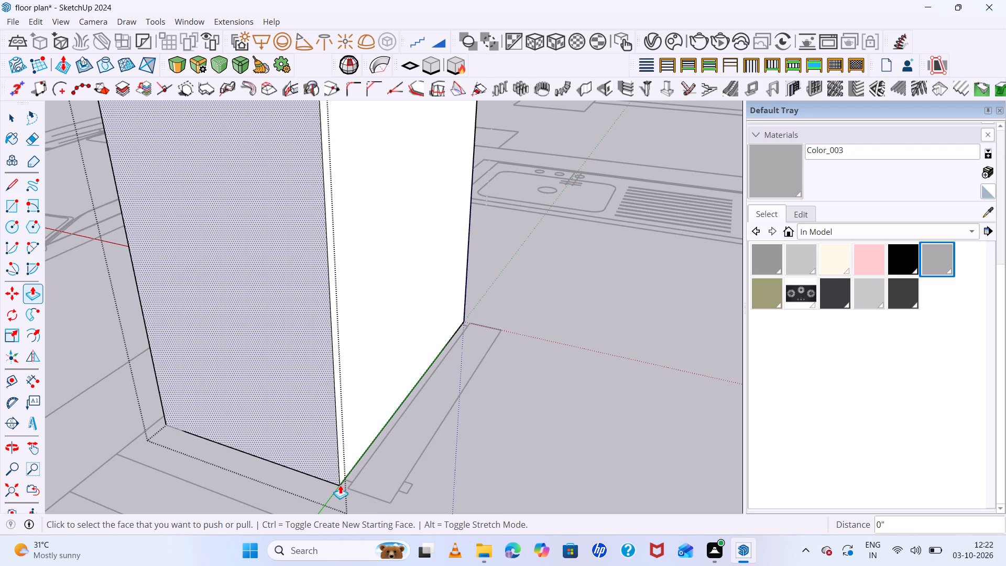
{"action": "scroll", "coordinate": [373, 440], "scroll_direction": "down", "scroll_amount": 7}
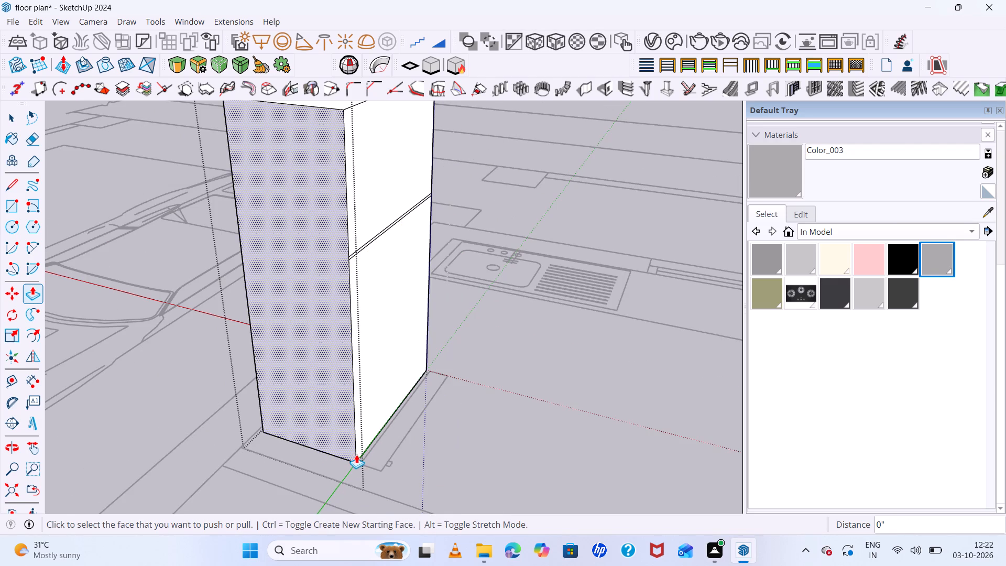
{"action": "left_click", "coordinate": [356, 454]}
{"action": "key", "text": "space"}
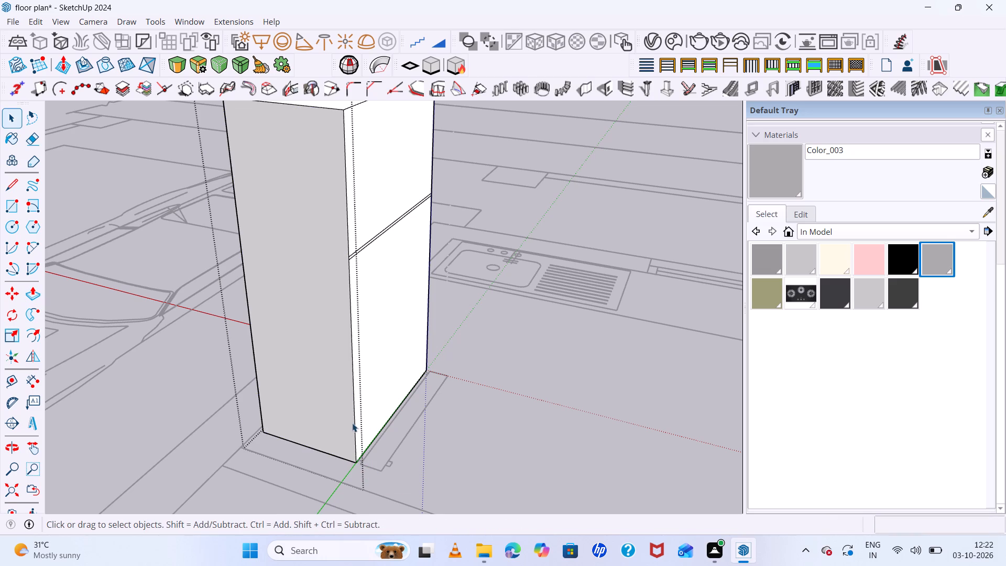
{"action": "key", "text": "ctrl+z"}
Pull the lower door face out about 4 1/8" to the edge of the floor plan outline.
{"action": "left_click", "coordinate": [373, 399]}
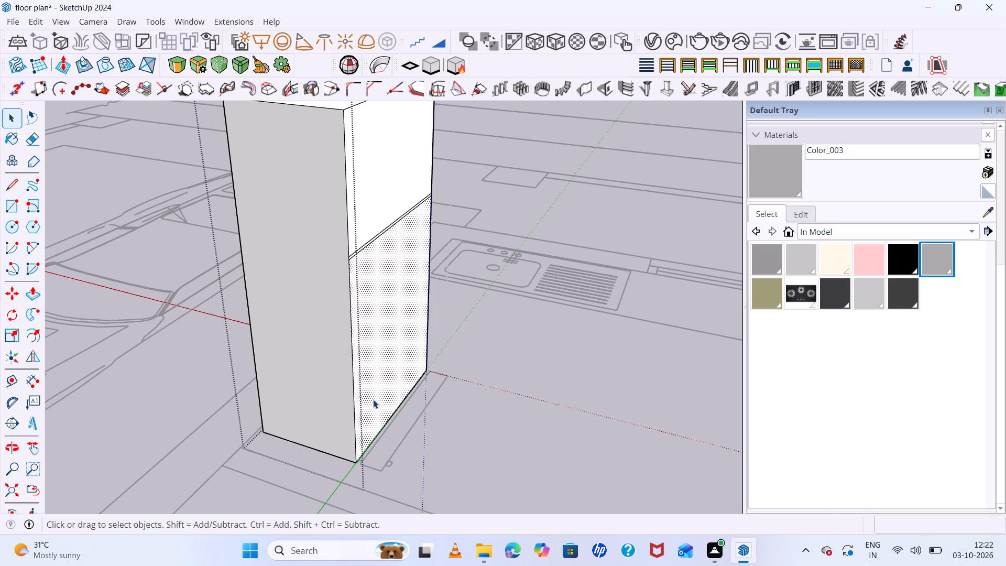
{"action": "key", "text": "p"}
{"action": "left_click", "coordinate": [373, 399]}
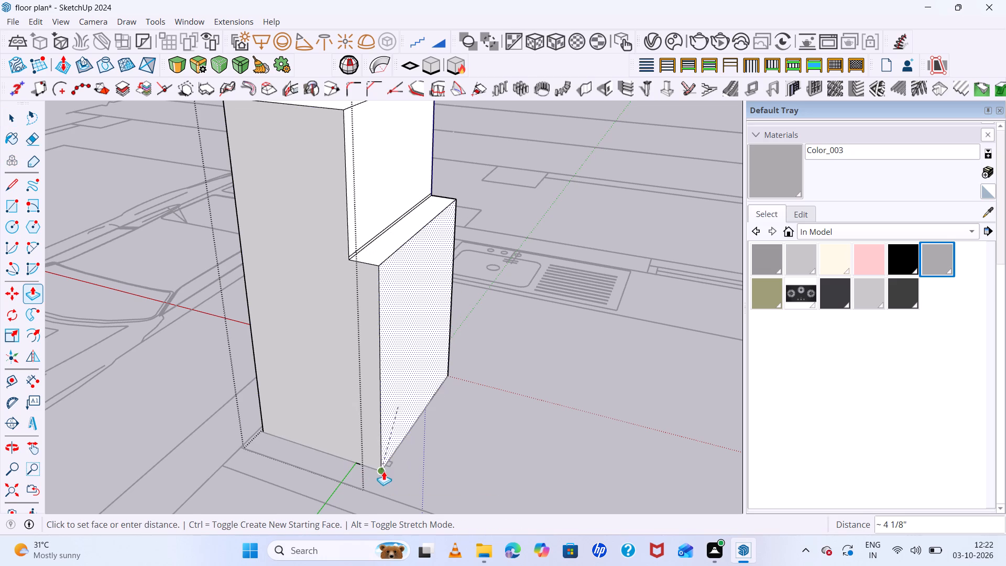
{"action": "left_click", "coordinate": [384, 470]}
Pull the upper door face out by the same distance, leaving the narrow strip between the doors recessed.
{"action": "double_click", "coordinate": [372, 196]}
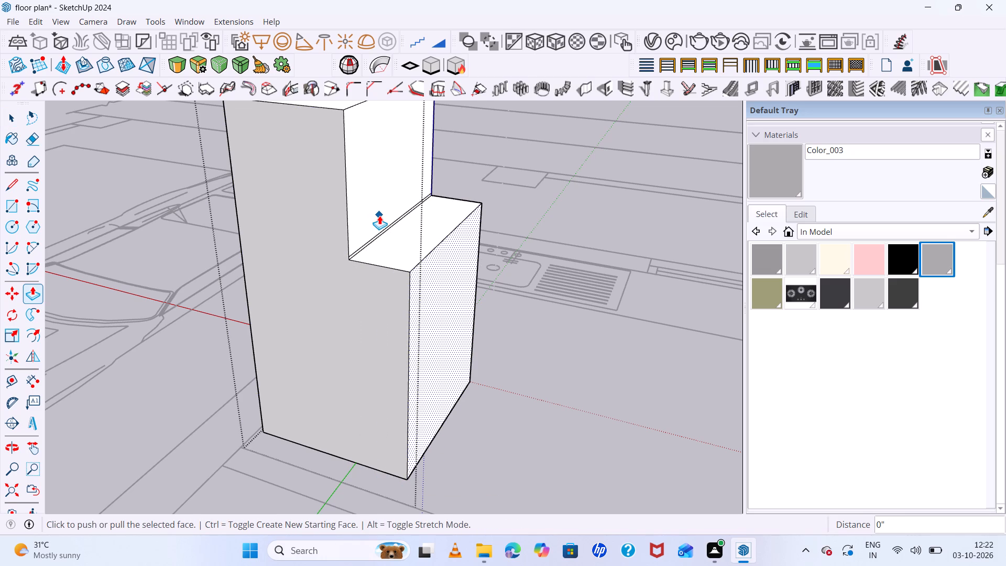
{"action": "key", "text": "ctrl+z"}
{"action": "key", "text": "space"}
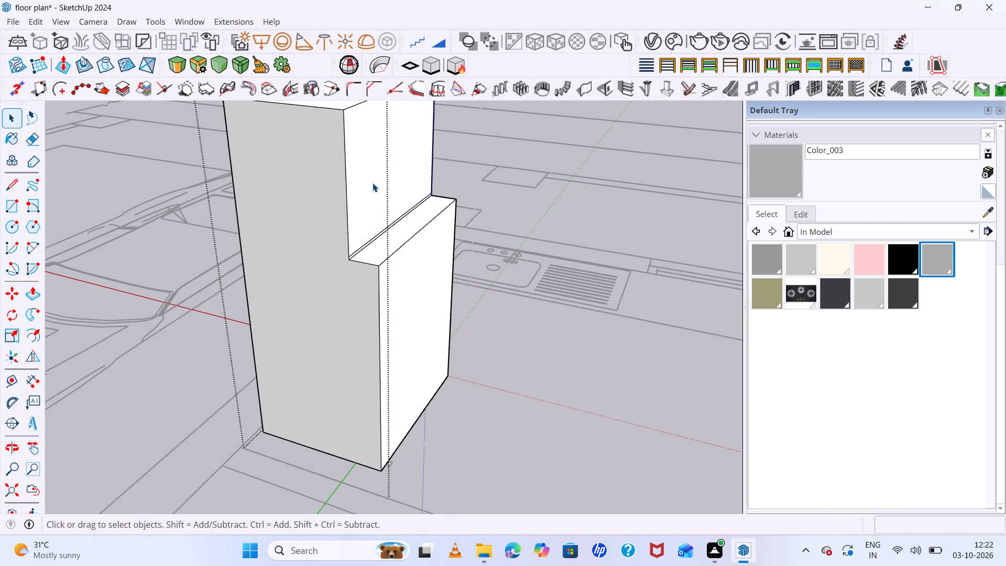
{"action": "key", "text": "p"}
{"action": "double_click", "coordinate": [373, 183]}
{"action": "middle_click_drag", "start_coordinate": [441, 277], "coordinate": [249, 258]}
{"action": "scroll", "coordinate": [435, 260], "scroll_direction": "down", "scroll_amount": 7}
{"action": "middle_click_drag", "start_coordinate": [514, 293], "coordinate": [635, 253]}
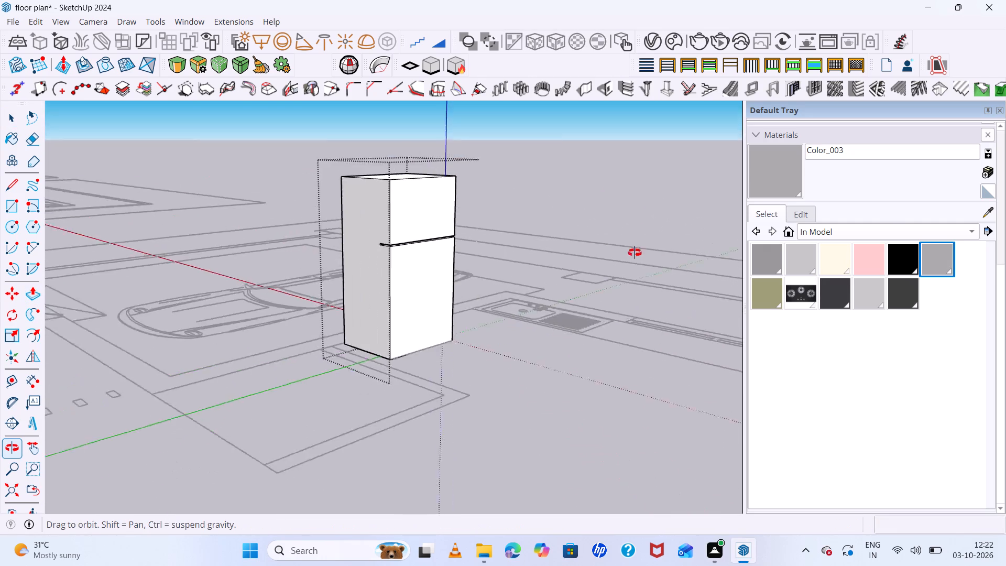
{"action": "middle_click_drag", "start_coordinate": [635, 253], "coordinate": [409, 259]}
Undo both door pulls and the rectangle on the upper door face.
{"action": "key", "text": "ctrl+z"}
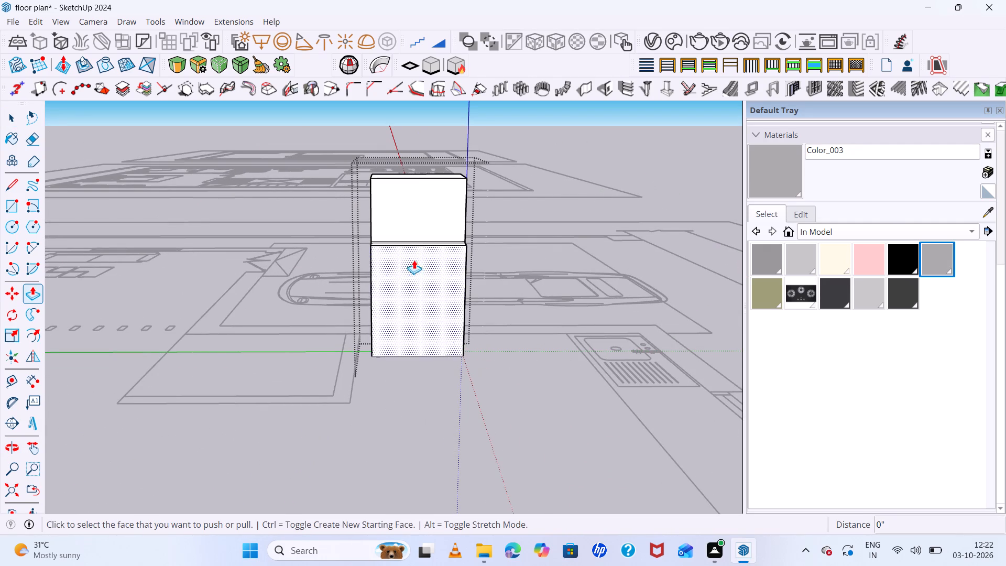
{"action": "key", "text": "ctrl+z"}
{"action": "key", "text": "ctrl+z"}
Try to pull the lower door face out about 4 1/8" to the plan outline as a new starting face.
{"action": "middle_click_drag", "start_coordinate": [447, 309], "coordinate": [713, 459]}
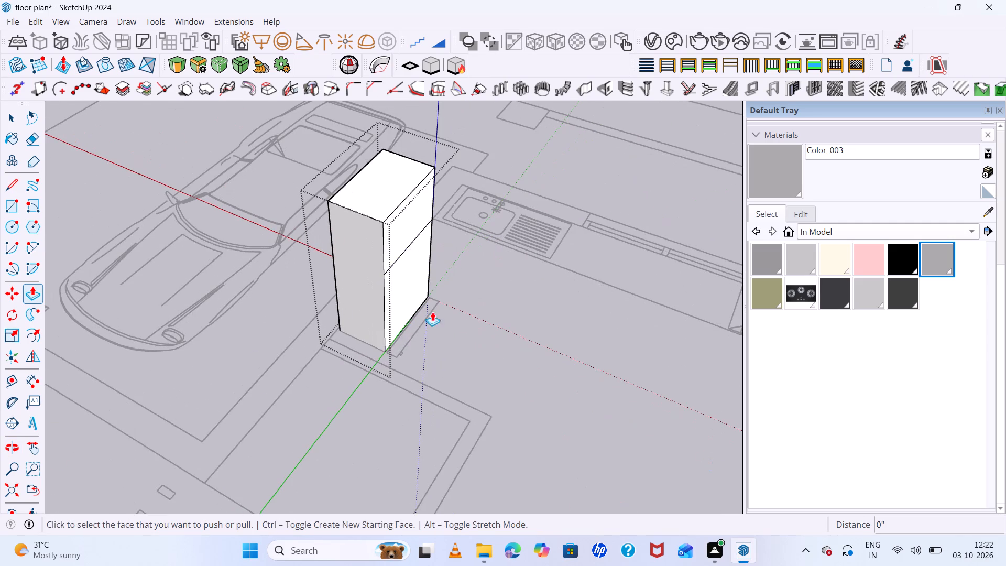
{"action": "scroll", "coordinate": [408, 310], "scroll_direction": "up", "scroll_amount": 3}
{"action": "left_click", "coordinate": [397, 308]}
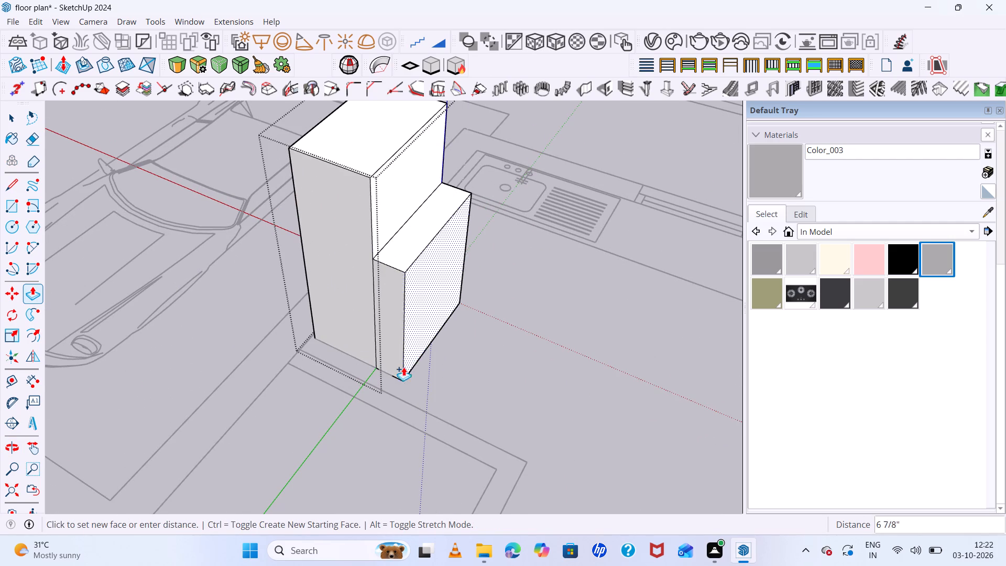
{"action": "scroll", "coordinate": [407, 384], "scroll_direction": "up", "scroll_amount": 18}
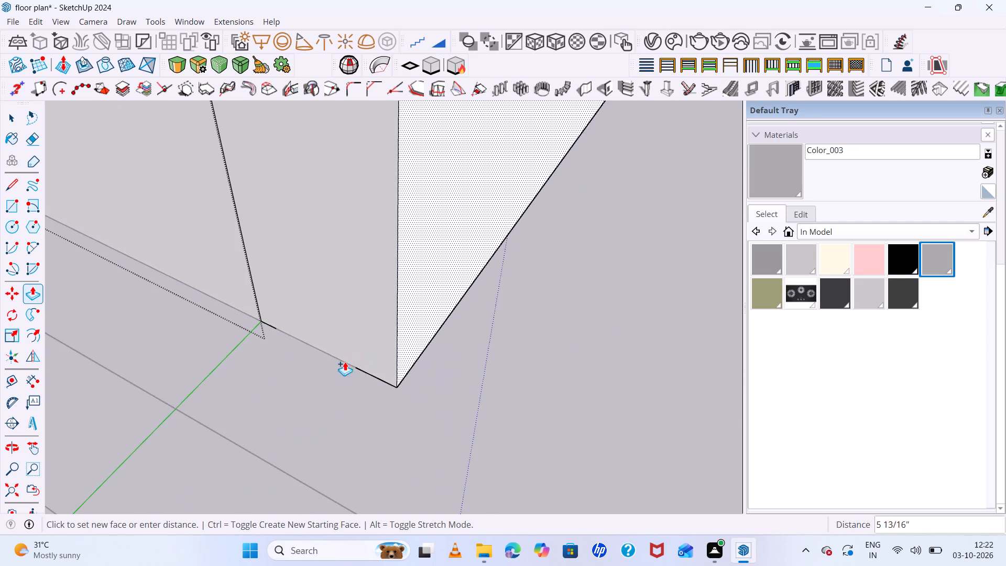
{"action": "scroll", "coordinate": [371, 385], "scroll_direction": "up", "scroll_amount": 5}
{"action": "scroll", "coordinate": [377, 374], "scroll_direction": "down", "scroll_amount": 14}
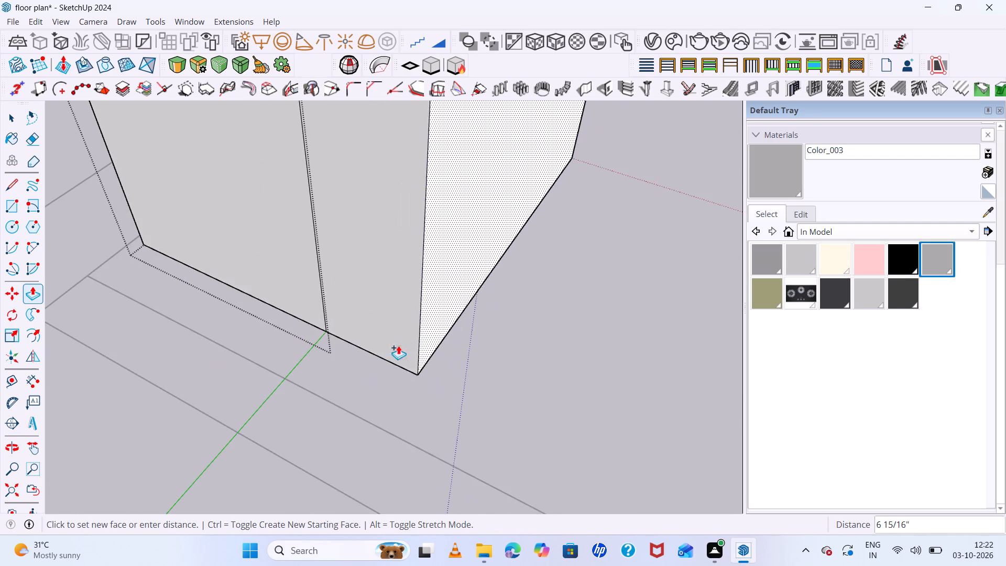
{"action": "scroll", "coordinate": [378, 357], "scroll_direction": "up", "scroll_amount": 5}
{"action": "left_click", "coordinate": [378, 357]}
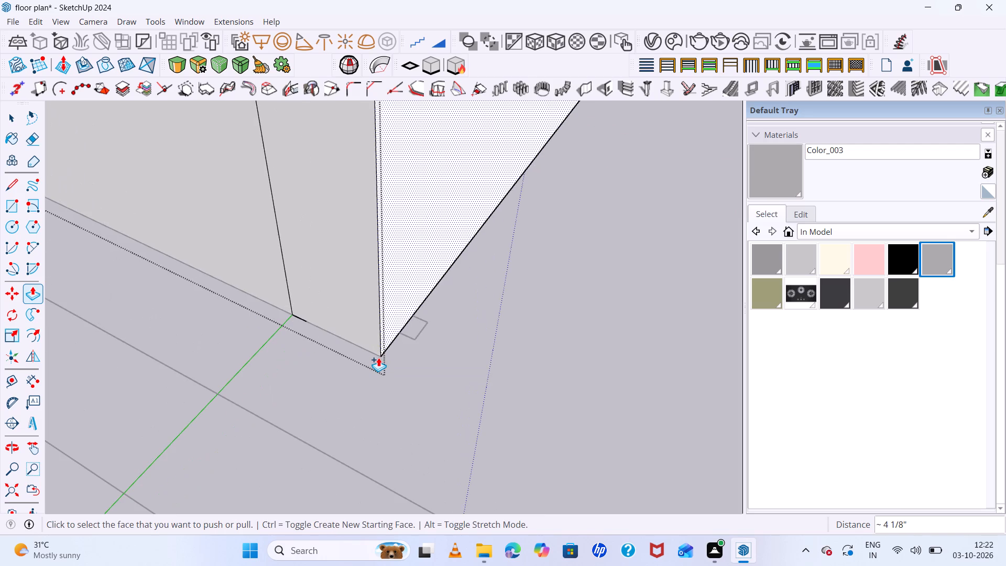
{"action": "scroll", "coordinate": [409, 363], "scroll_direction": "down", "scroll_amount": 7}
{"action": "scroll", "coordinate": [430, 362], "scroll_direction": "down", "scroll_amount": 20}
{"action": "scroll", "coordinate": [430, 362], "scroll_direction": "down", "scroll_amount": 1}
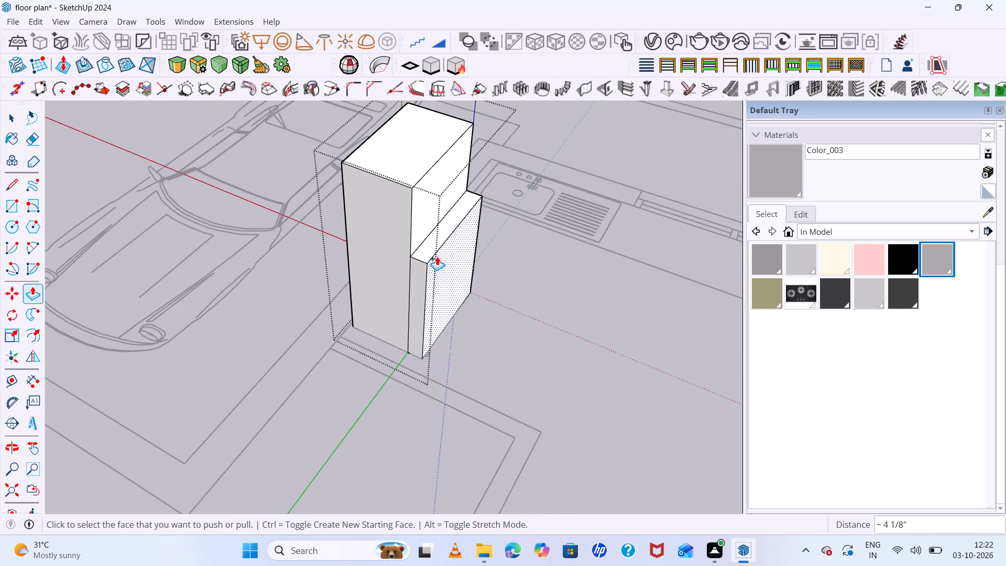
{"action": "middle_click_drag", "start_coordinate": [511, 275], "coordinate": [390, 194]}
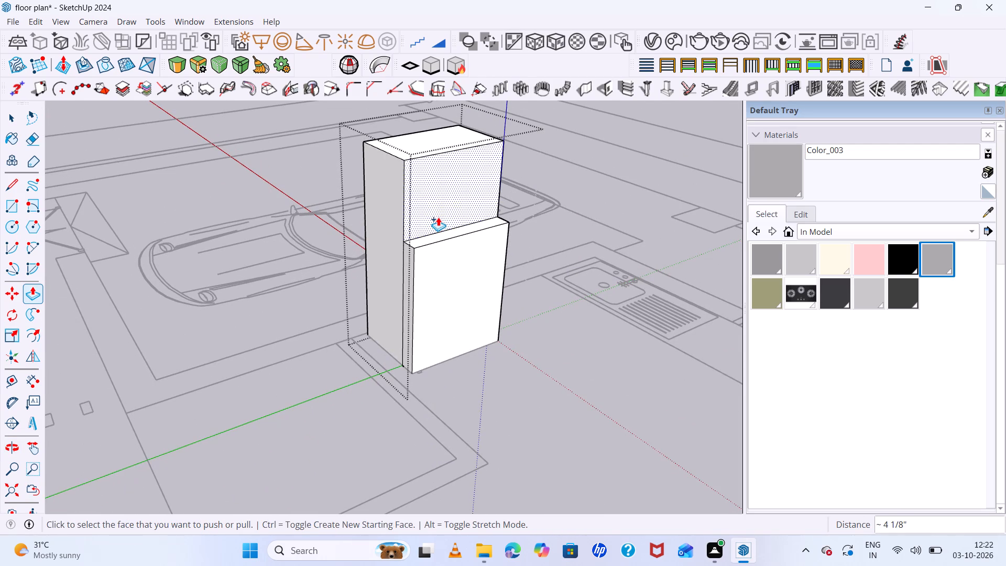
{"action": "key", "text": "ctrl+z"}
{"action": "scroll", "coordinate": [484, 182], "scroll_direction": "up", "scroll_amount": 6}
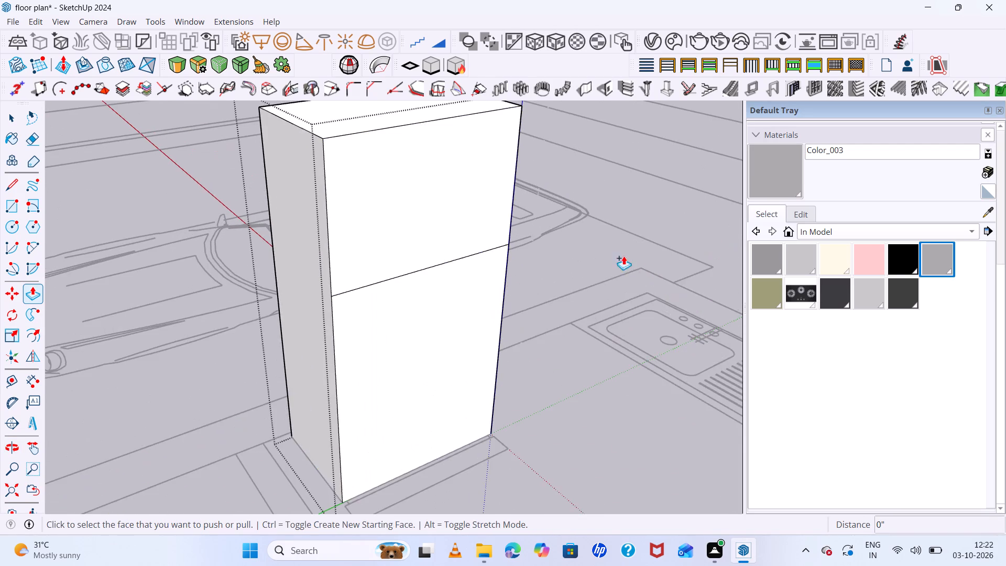
Draw a rectangle about 1' 5 15/16" by 2' 3" on the upper door face, leaving a narrow strip above the dividing line.
{"action": "middle_click_drag", "start_coordinate": [561, 271], "coordinate": [499, 267]}
{"action": "scroll", "coordinate": [498, 242], "scroll_direction": "down", "scroll_amount": 7}
{"action": "key", "text": "space"}
{"action": "scroll", "coordinate": [411, 189], "scroll_direction": "up", "scroll_amount": 5}
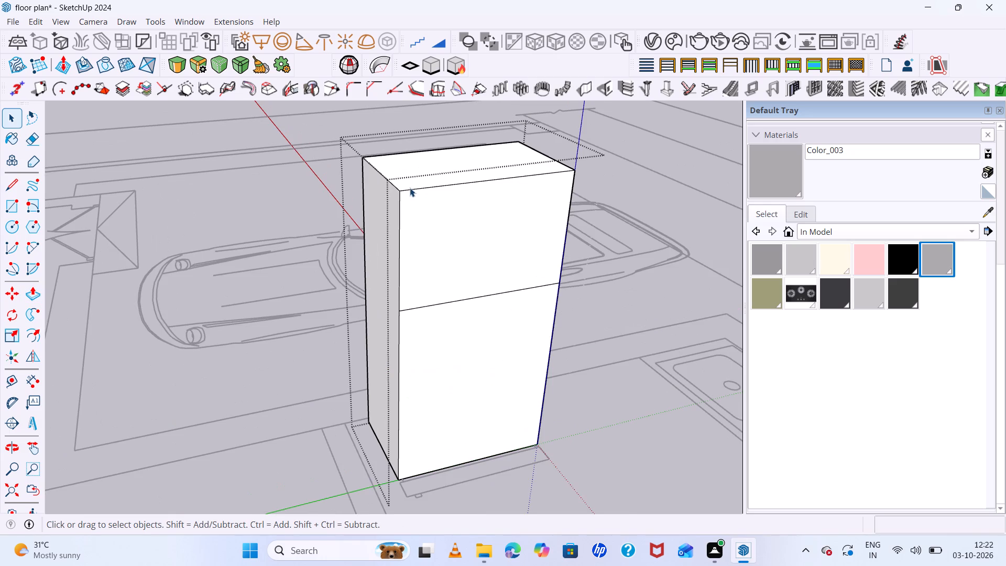
{"action": "key", "text": "r"}
{"action": "left_click", "coordinate": [401, 192]}
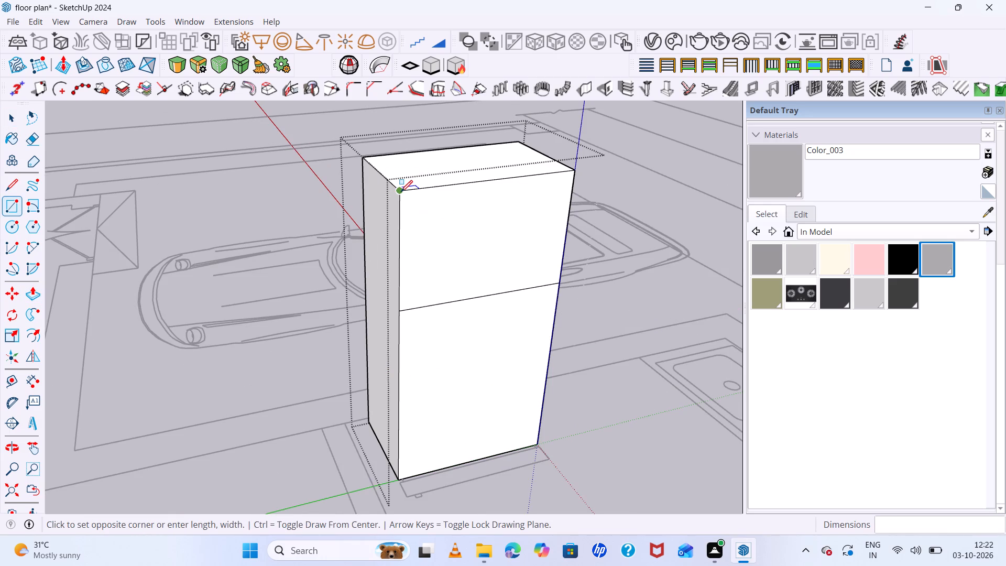
{"action": "scroll", "coordinate": [562, 277], "scroll_direction": "up", "scroll_amount": 6}
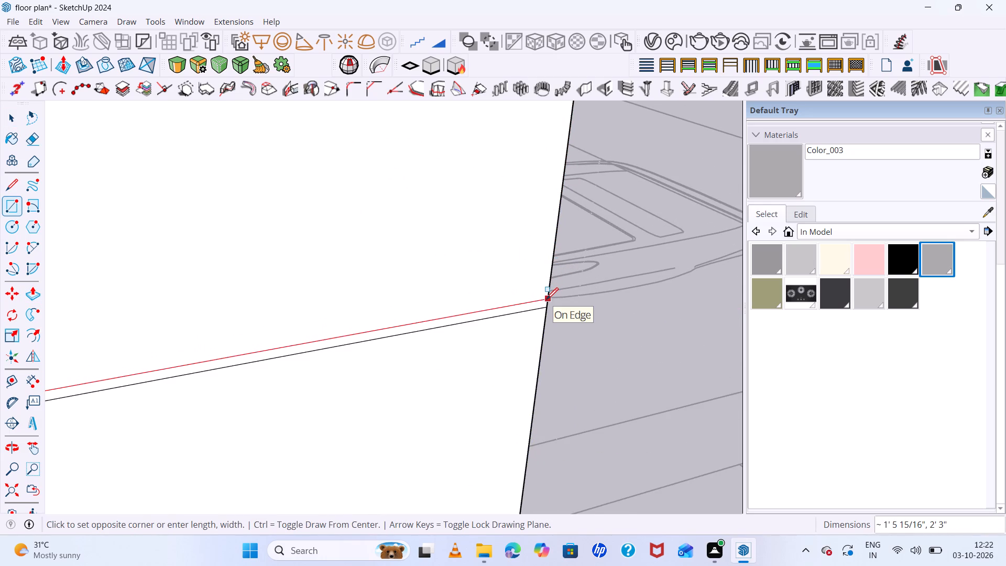
{"action": "left_click", "coordinate": [546, 299]}
{"action": "key", "text": "space"}
{"action": "scroll", "coordinate": [558, 276], "scroll_direction": "down", "scroll_amount": 13}
{"action": "left_click", "coordinate": [514, 249]}
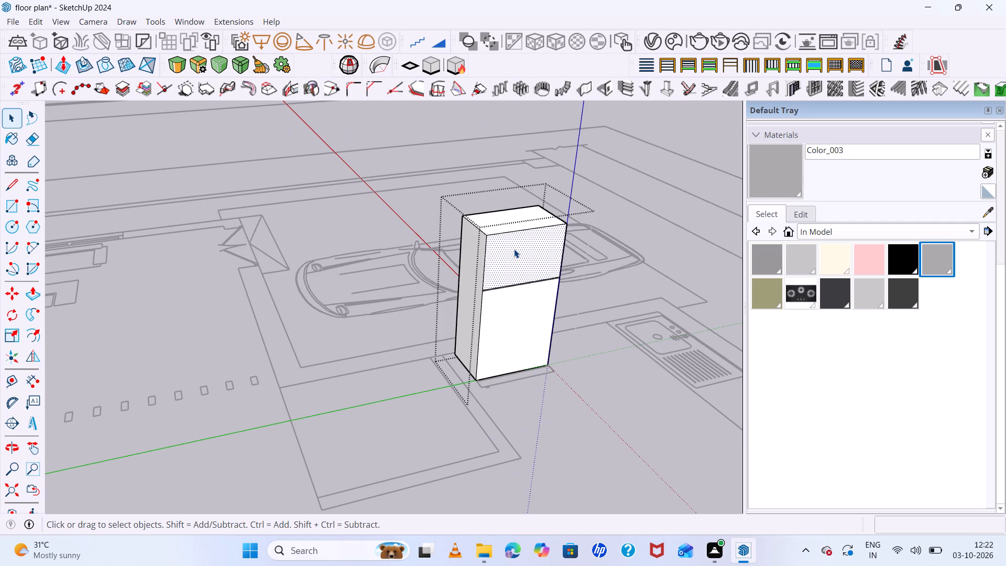
Pull the lower door face out about 4 1/8" to the edge of the floor plan outline.
{"action": "scroll", "coordinate": [516, 340], "scroll_direction": "up", "scroll_amount": 5}
{"action": "middle_click_drag", "start_coordinate": [508, 383], "coordinate": [597, 412]}
{"action": "middle_click", "coordinate": [597, 412]}
{"action": "scroll", "coordinate": [495, 366], "scroll_direction": "up", "scroll_amount": 7}
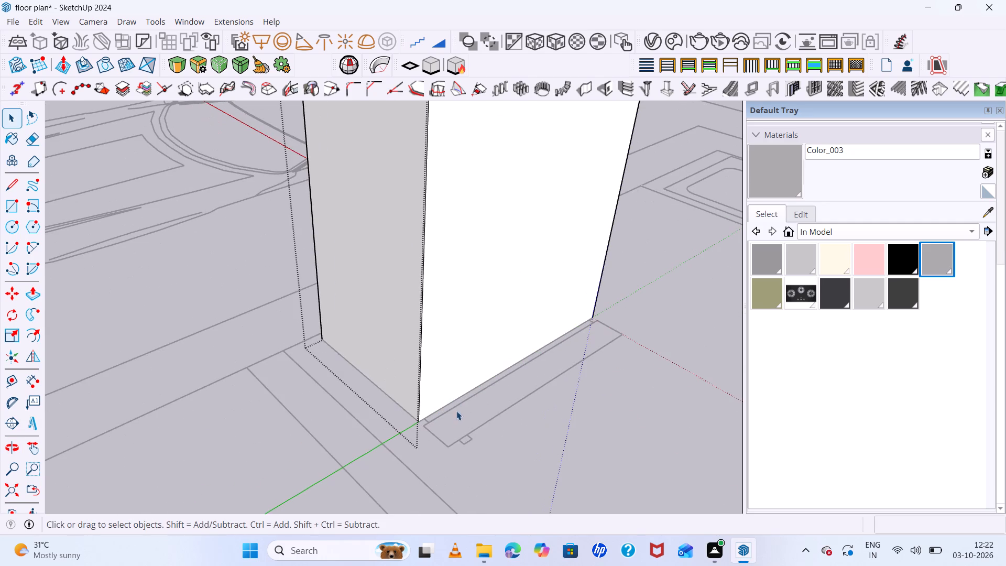
{"action": "left_click", "coordinate": [461, 378]}
{"action": "key", "text": "p"}
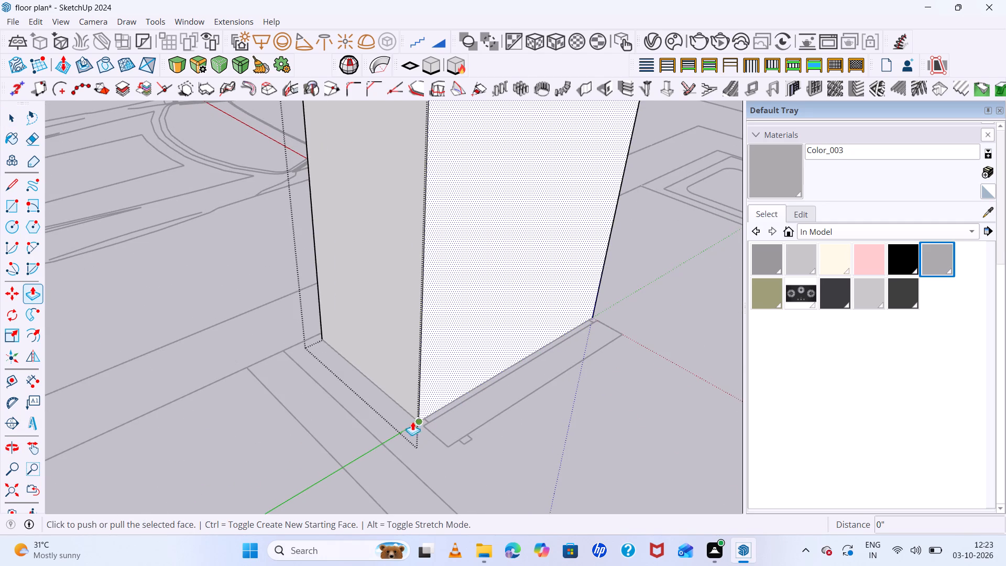
{"action": "left_click", "coordinate": [425, 406]}
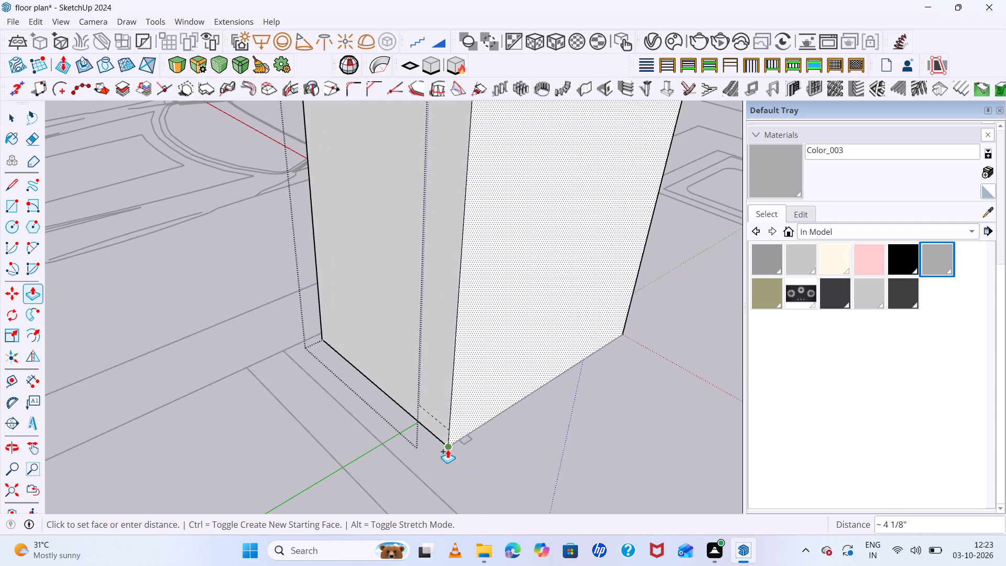
{"action": "left_click", "coordinate": [451, 447]}
Pull the upper door face out by the same distance, leaving the narrow strip between the doors recessed.
{"action": "scroll", "coordinate": [515, 434], "scroll_direction": "down", "scroll_amount": 6}
{"action": "middle_click_drag", "start_coordinate": [532, 425], "coordinate": [454, 402]}
{"action": "double_click", "coordinate": [487, 152]}
Raise the top face of the upper door about 1 11/16" above the fridge body.
{"action": "middle_click_drag", "start_coordinate": [555, 294], "coordinate": [524, 240]}
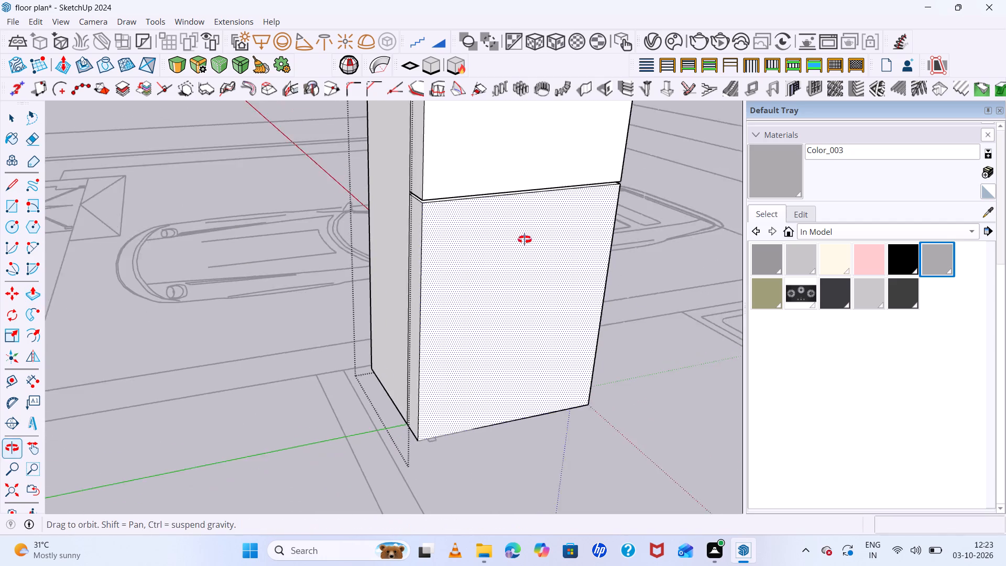
{"action": "middle_click_drag", "start_coordinate": [524, 240], "coordinate": [470, 222]}
{"action": "middle_click", "coordinate": [467, 222]}
{"action": "scroll", "coordinate": [348, 219], "scroll_direction": "down", "scroll_amount": 12}
{"action": "middle_click_drag", "start_coordinate": [447, 266], "coordinate": [670, 343]}
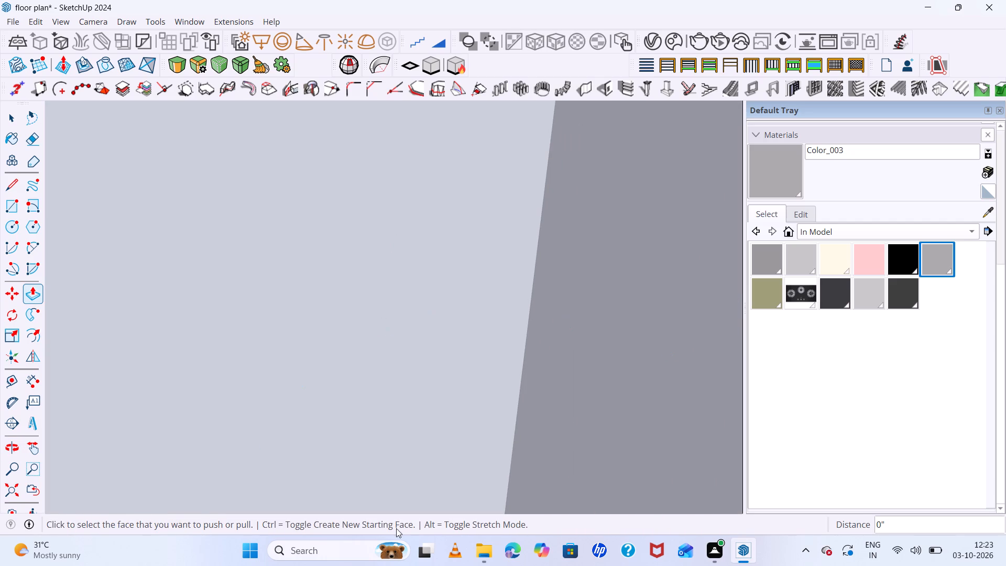
{"action": "left_click", "coordinate": [16, 494]}
{"action": "scroll", "coordinate": [370, 406], "scroll_direction": "down", "scroll_amount": 7}
{"action": "scroll", "coordinate": [237, 248], "scroll_direction": "up", "scroll_amount": 16}
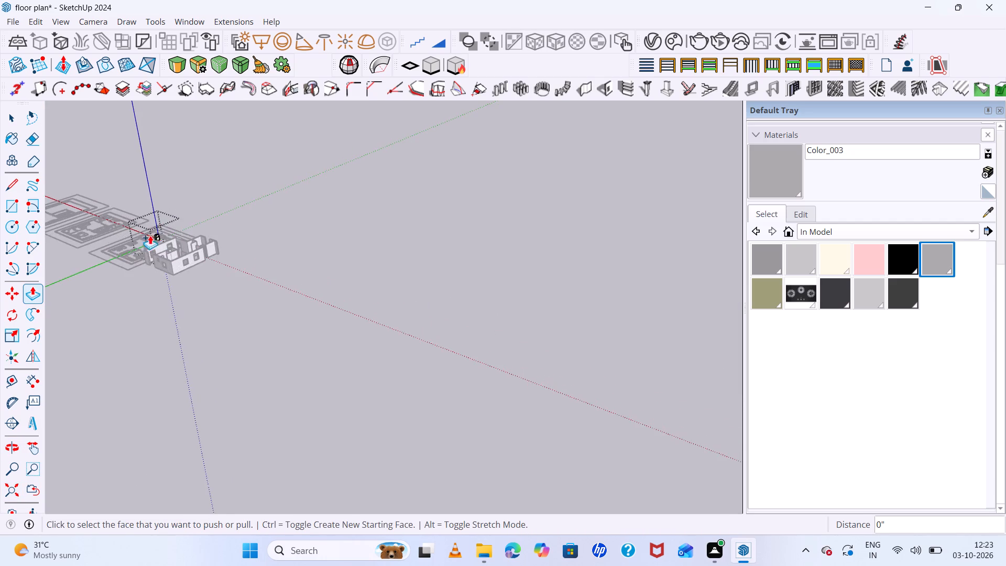
{"action": "scroll", "coordinate": [150, 235], "scroll_direction": "up", "scroll_amount": 20}
{"action": "scroll", "coordinate": [150, 235], "scroll_direction": "up", "scroll_amount": 17}
{"action": "middle_click_drag", "start_coordinate": [209, 294], "coordinate": [202, 317]}
{"action": "scroll", "coordinate": [184, 261], "scroll_direction": "up", "scroll_amount": 3}
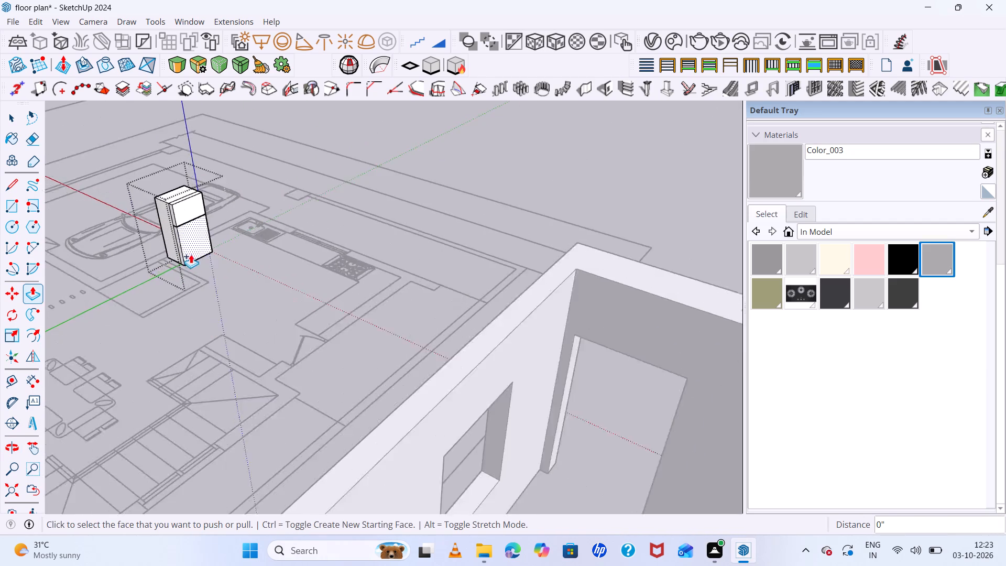
{"action": "scroll", "coordinate": [191, 254], "scroll_direction": "up", "scroll_amount": 13}
{"action": "middle_click_drag", "start_coordinate": [272, 342], "coordinate": [627, 383]}
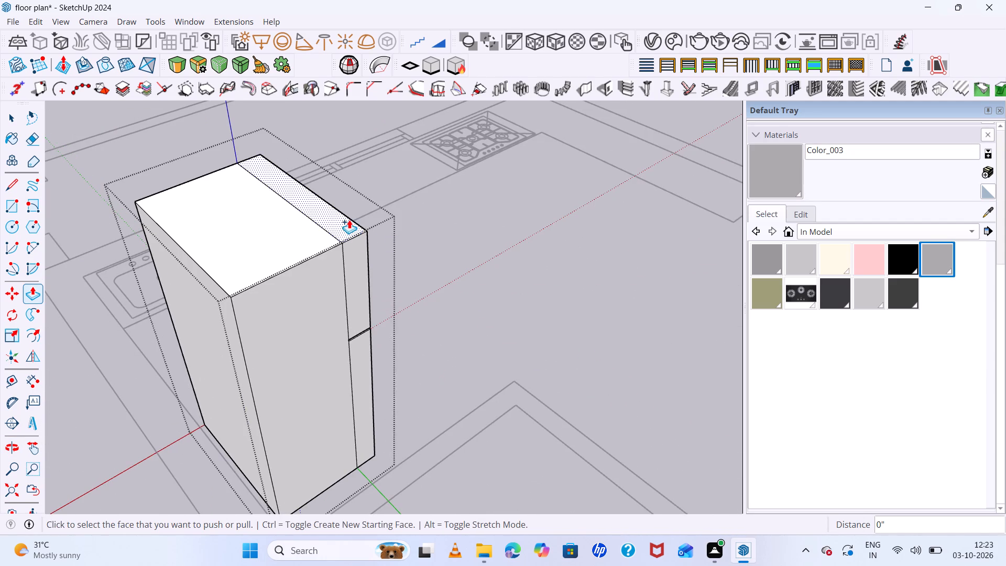
{"action": "left_click", "coordinate": [349, 220]}
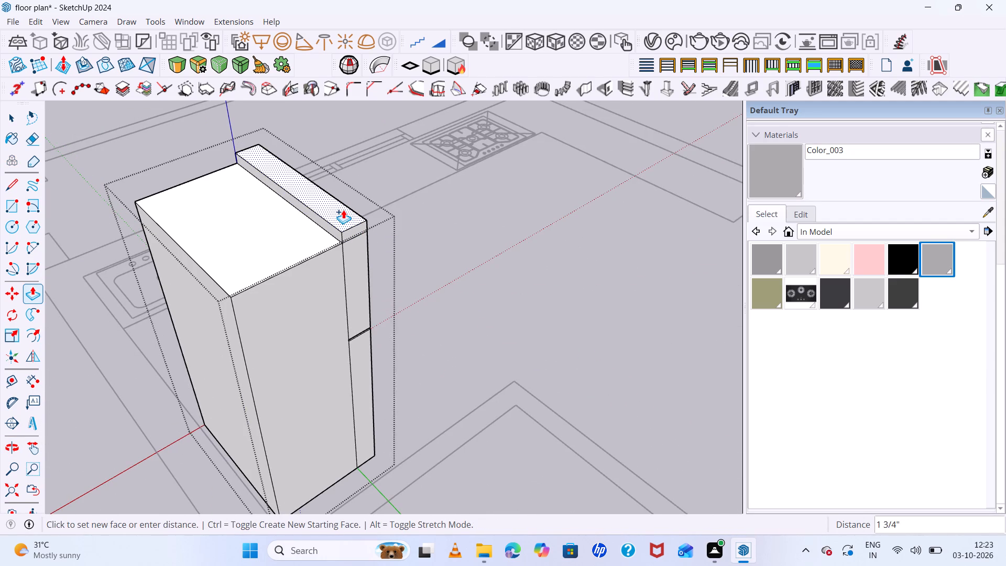
{"action": "left_click", "coordinate": [343, 210]}
Erase the leftover edges on the front and both sides of the upper door, just below its raised top.
{"action": "middle_click_drag", "start_coordinate": [440, 229], "coordinate": [132, 222]}
{"action": "scroll", "coordinate": [486, 230], "scroll_direction": "up", "scroll_amount": 6}
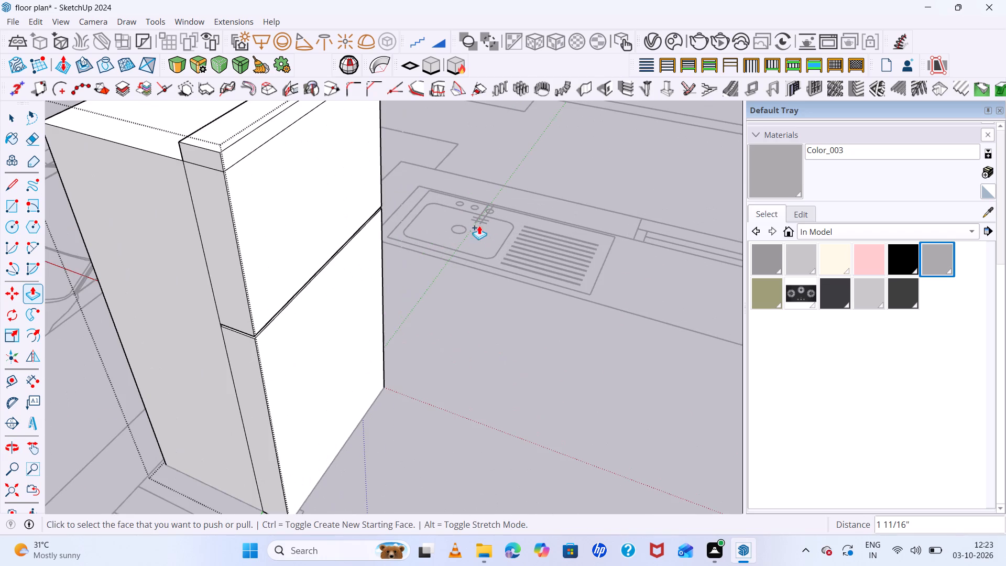
{"action": "key", "text": "space"}
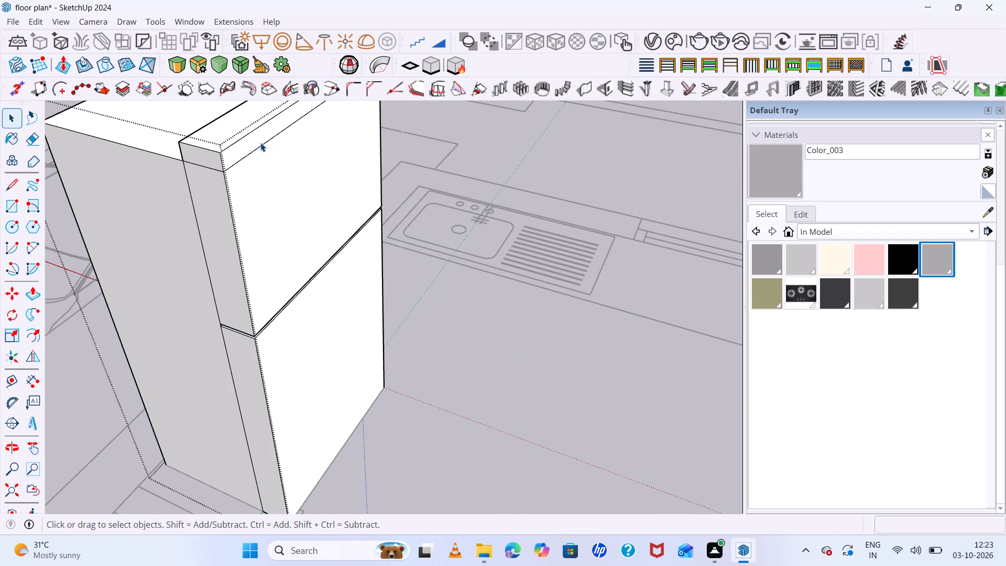
{"action": "left_click", "coordinate": [260, 145]}
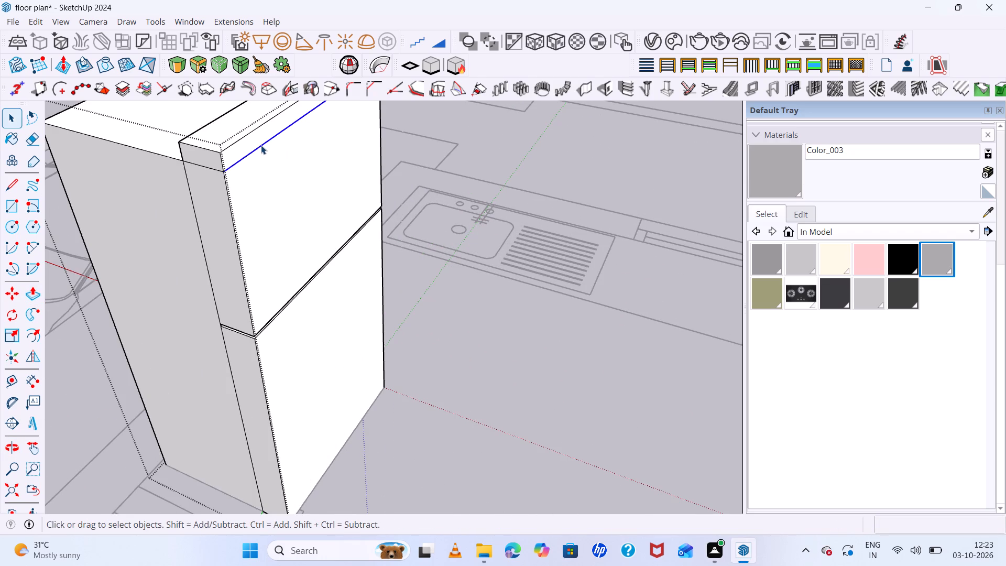
{"action": "key", "text": "Delete"}
{"action": "middle_click_drag", "start_coordinate": [327, 203], "coordinate": [500, 255]}
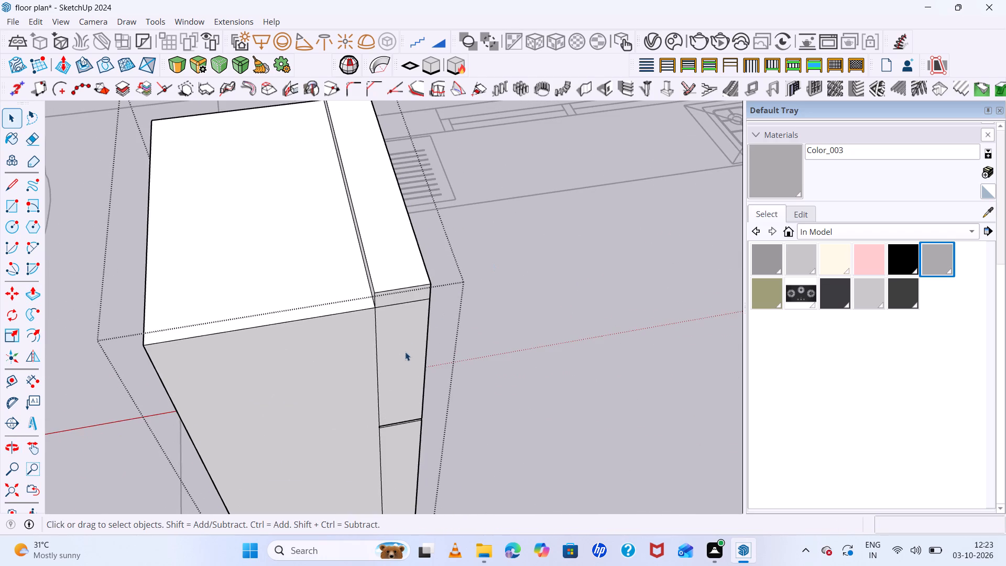
{"action": "key", "text": "e"}
{"action": "left_click", "coordinate": [407, 302]}
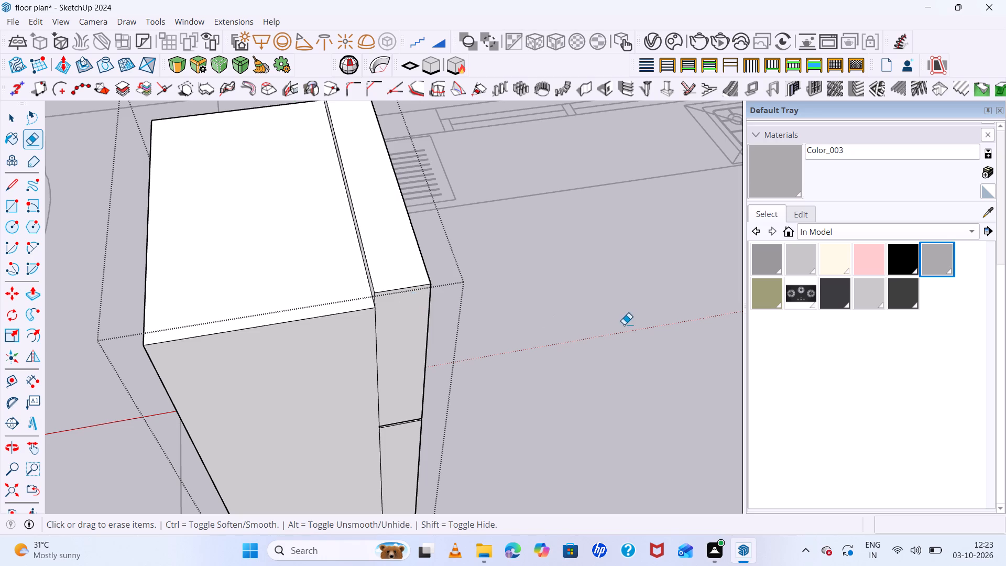
{"action": "middle_click_drag", "start_coordinate": [604, 328], "coordinate": [266, 330]}
{"action": "scroll", "coordinate": [390, 312], "scroll_direction": "down", "scroll_amount": 13}
{"action": "middle_click_drag", "start_coordinate": [552, 306], "coordinate": [302, 246]}
{"action": "scroll", "coordinate": [526, 307], "scroll_direction": "up", "scroll_amount": 3}
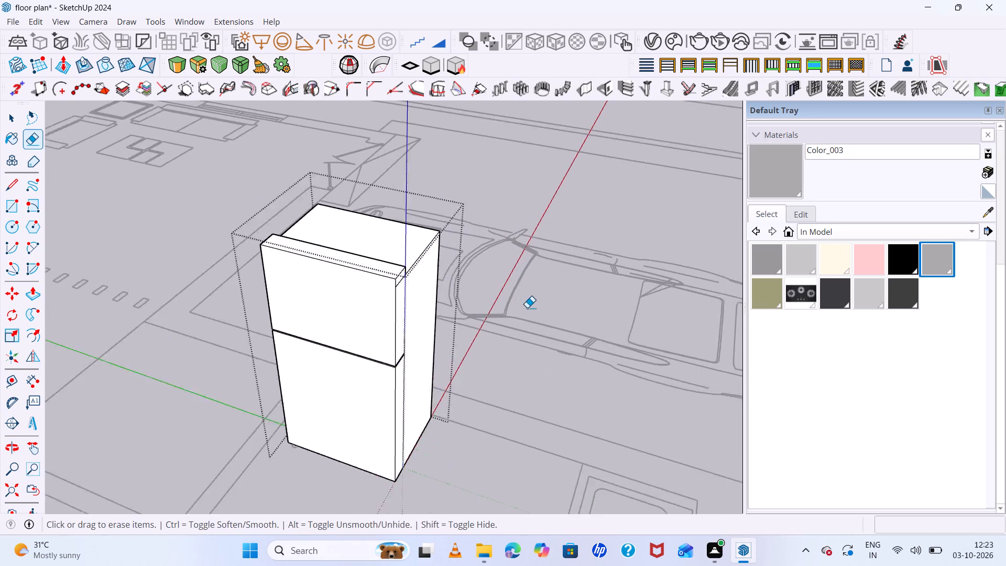
{"action": "scroll", "coordinate": [527, 308], "scroll_direction": "up", "scroll_amount": 18}
{"action": "left_click", "coordinate": [396, 270]}
Check the fridge doors from the front and leave the group's editing mode.
{"action": "scroll", "coordinate": [421, 268], "scroll_direction": "down", "scroll_amount": 4}
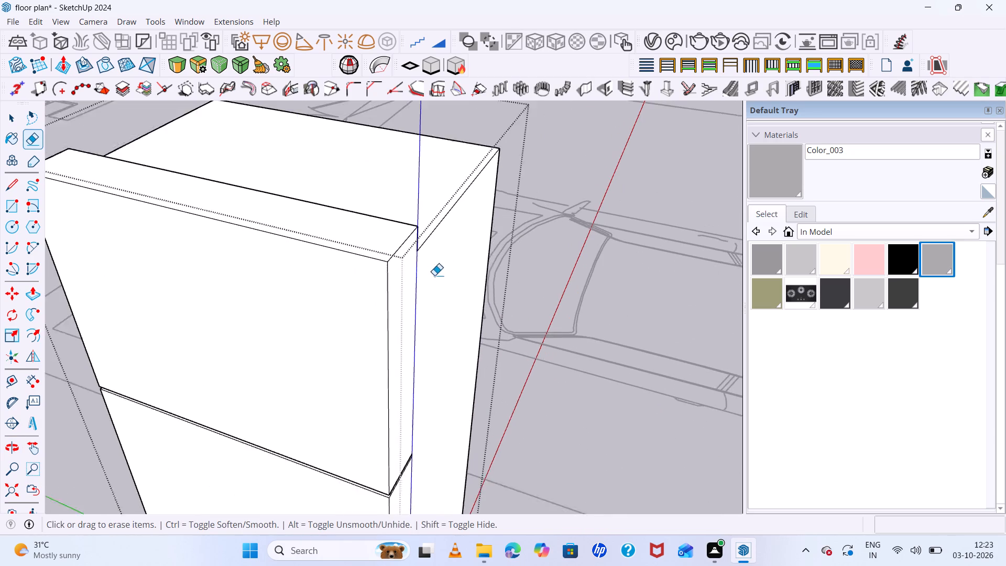
{"action": "scroll", "coordinate": [434, 275], "scroll_direction": "down", "scroll_amount": 2}
{"action": "middle_click_drag", "start_coordinate": [421, 318], "coordinate": [605, 188]}
{"action": "scroll", "coordinate": [605, 188], "scroll_direction": "up", "scroll_amount": 1}
{"action": "scroll", "coordinate": [604, 188], "scroll_direction": "down", "scroll_amount": 17}
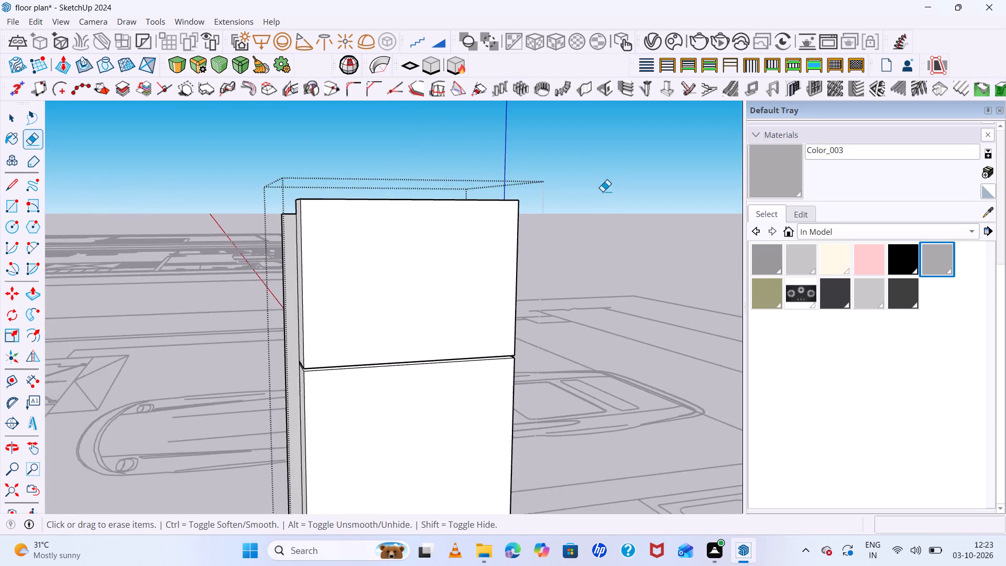
{"action": "scroll", "coordinate": [603, 191], "scroll_direction": "down", "scroll_amount": 4}
{"action": "middle_click_drag", "start_coordinate": [619, 346], "coordinate": [559, 349]}
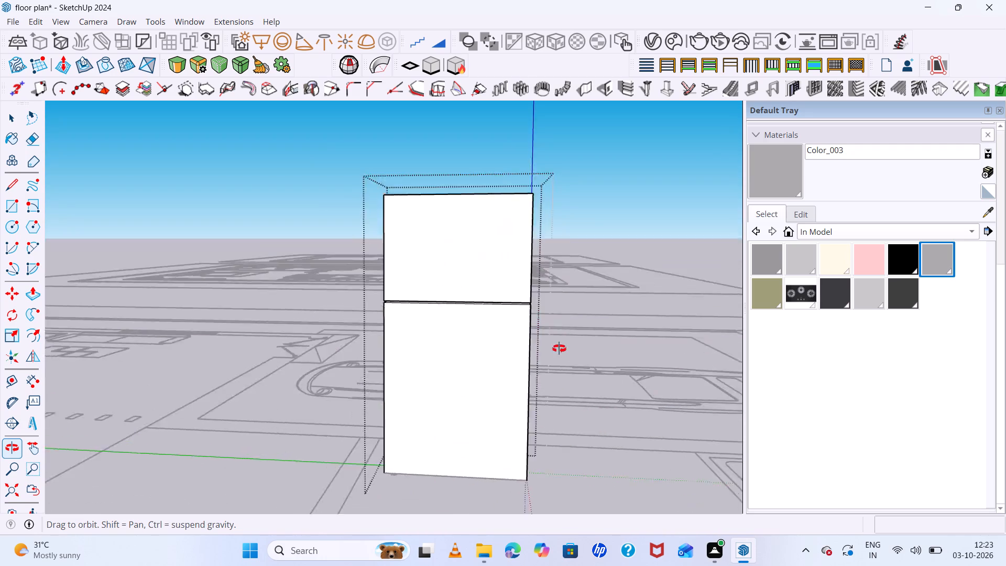
{"action": "middle_click_drag", "start_coordinate": [559, 349], "coordinate": [597, 364]}
{"action": "key", "text": "space"}
{"action": "left_click", "coordinate": [627, 326]}
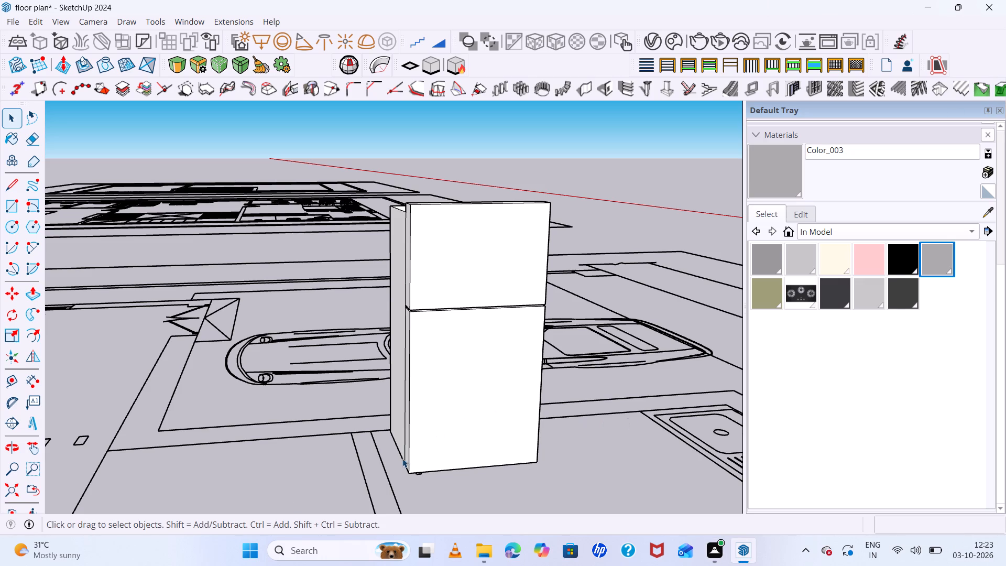
Draw a rectangle over the small handle outline on the floor plan in front of the lower door.
{"action": "middle_click_drag", "start_coordinate": [442, 472], "coordinate": [271, 445]}
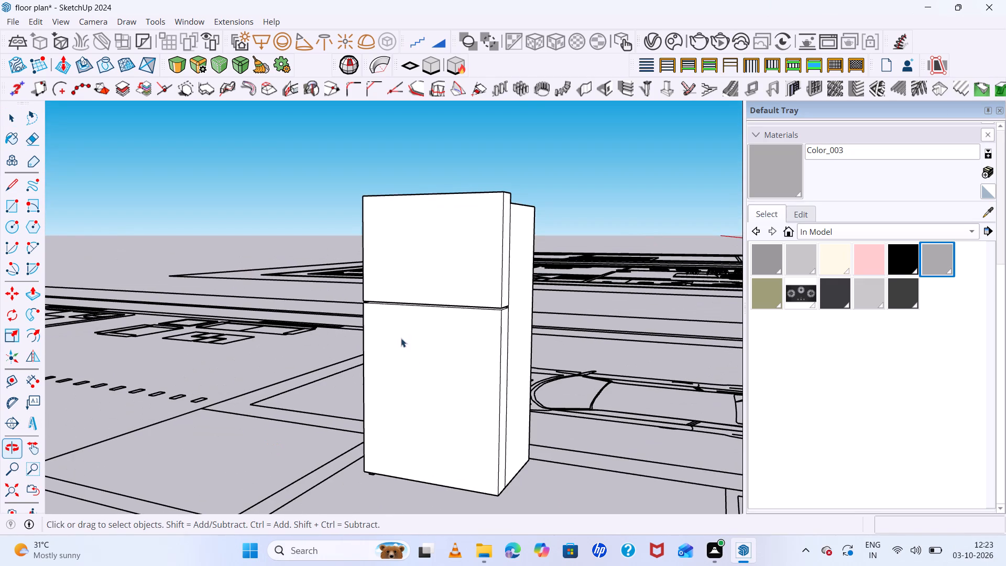
{"action": "scroll", "coordinate": [366, 496], "scroll_direction": "up", "scroll_amount": 14}
{"action": "middle_click_drag", "start_coordinate": [400, 461], "coordinate": [473, 556]}
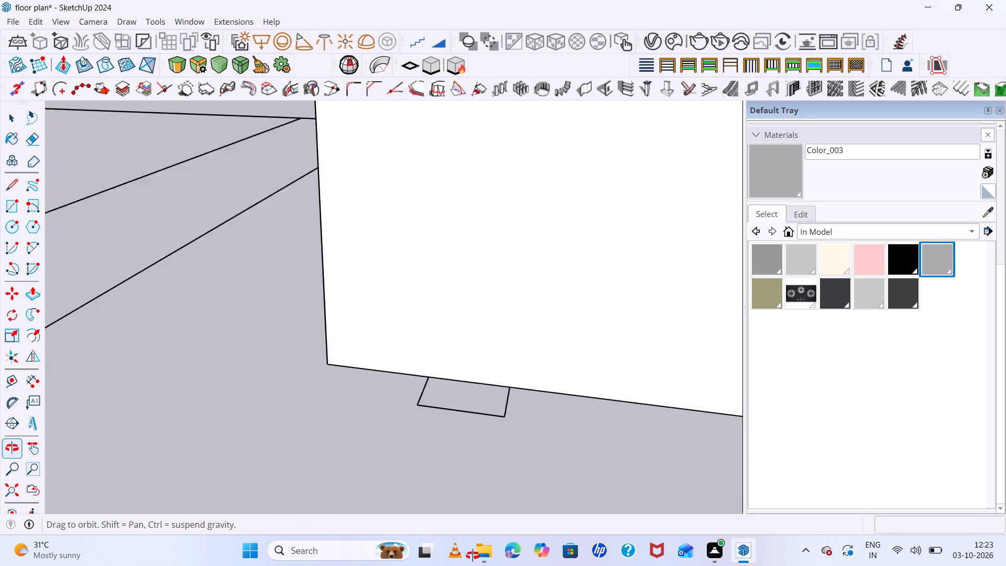
{"action": "middle_click_drag", "start_coordinate": [473, 556], "coordinate": [485, 565]}
{"action": "scroll", "coordinate": [441, 377], "scroll_direction": "up", "scroll_amount": 3}
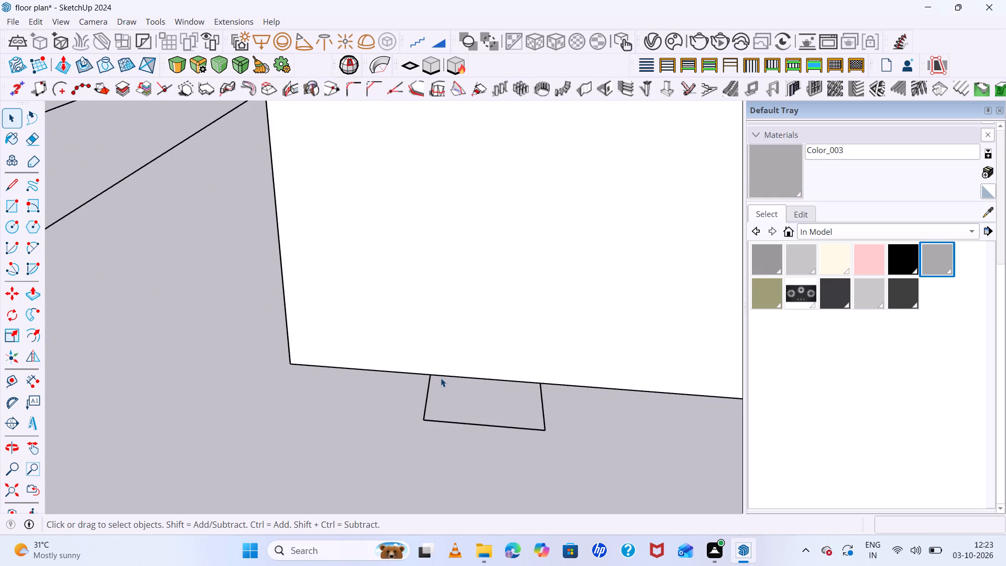
{"action": "key", "text": "r"}
{"action": "left_click", "coordinate": [429, 374]}
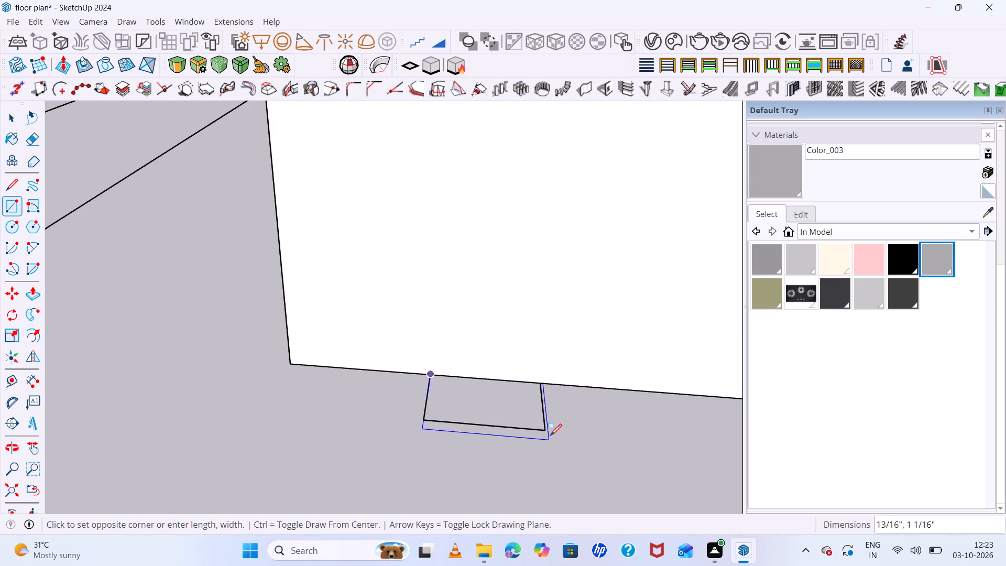
{"action": "left_click", "coordinate": [544, 432]}
{"action": "key", "text": "space"}
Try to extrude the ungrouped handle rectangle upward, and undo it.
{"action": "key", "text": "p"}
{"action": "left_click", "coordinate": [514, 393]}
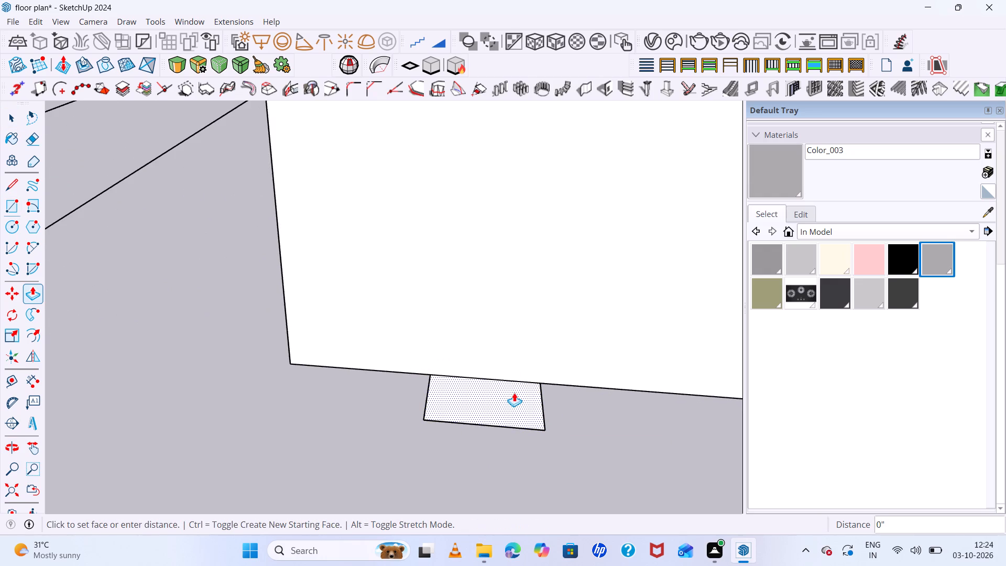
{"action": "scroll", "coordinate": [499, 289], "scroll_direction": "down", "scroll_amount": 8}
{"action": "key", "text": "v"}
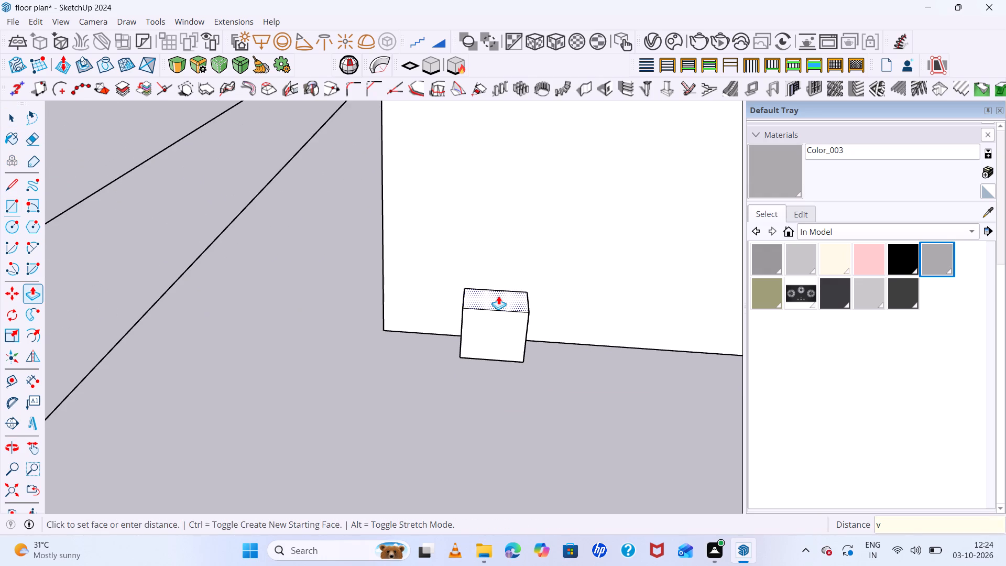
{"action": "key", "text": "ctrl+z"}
Make the handle rectangle and its edges into a group.
{"action": "key", "text": "space"}
{"action": "double_click", "coordinate": [502, 350]}
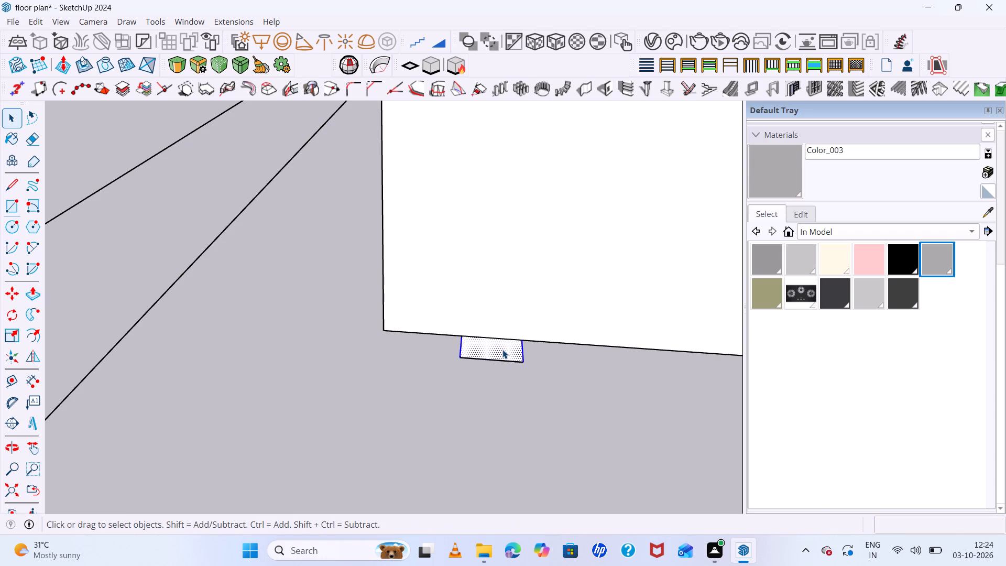
{"action": "right_click", "coordinate": [502, 350]}
{"action": "left_click", "coordinate": [563, 148]}
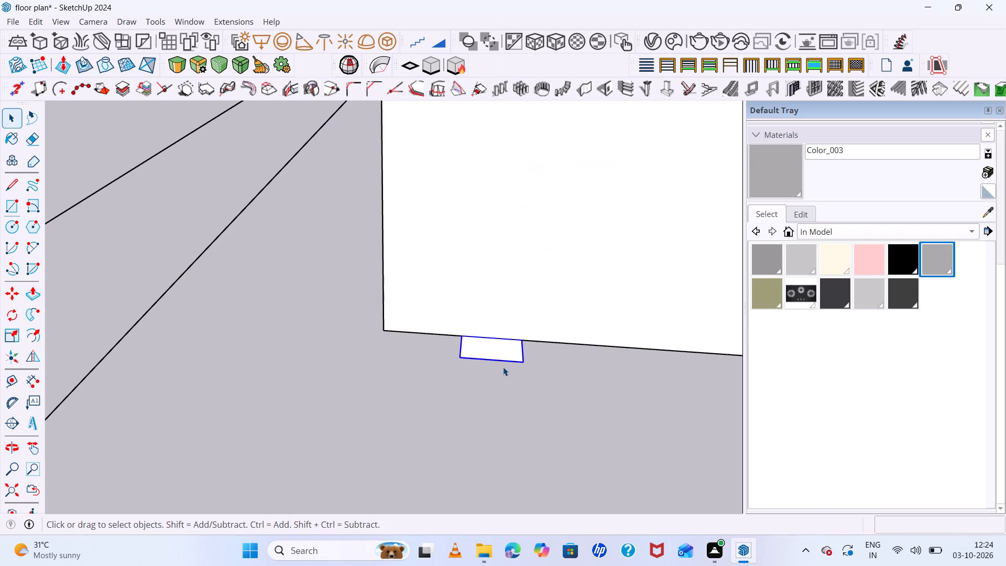
Inside the handle group, extrude the rectangle upward about 1' 7 3/16" along the lower door.
{"action": "middle_click_drag", "start_coordinate": [504, 369], "coordinate": [514, 486]}
{"action": "double_click", "coordinate": [507, 350]}
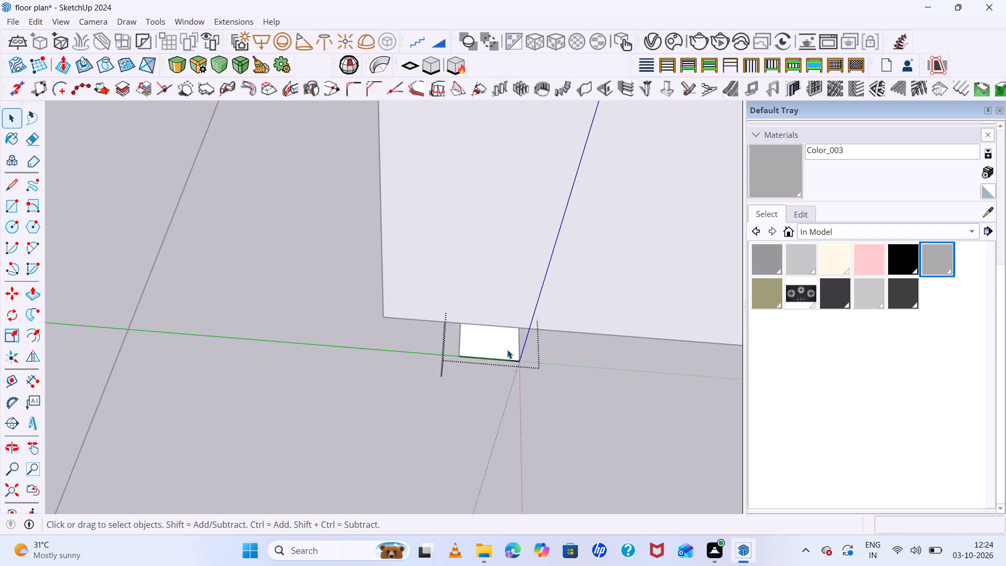
{"action": "key", "text": "p"}
{"action": "left_click", "coordinate": [507, 350]}
{"action": "scroll", "coordinate": [524, 233], "scroll_direction": "down", "scroll_amount": 18}
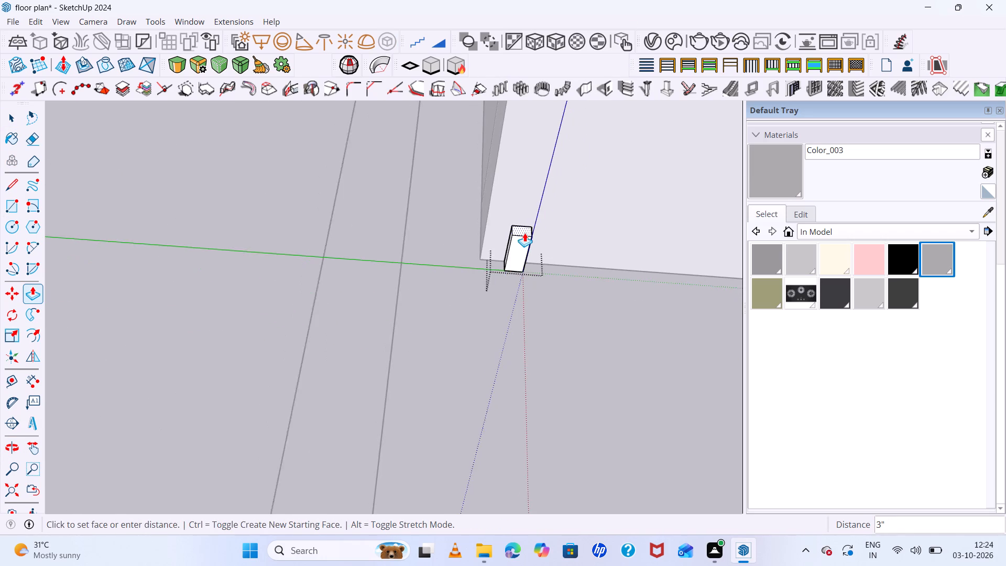
{"action": "scroll", "coordinate": [524, 233], "scroll_direction": "down", "scroll_amount": 9}
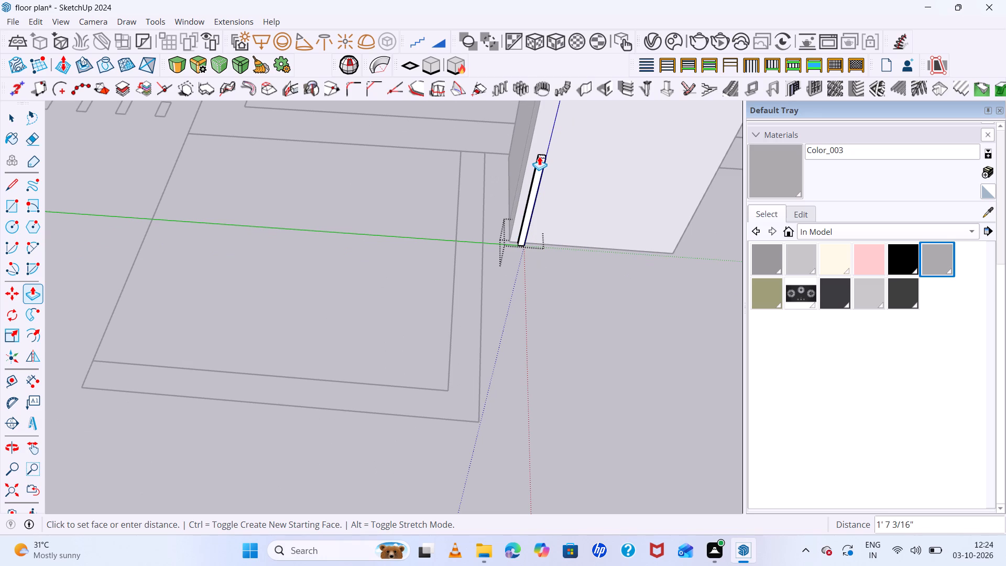
{"action": "left_click", "coordinate": [540, 159]}
{"action": "middle_click_drag", "start_coordinate": [575, 283], "coordinate": [714, 333]}
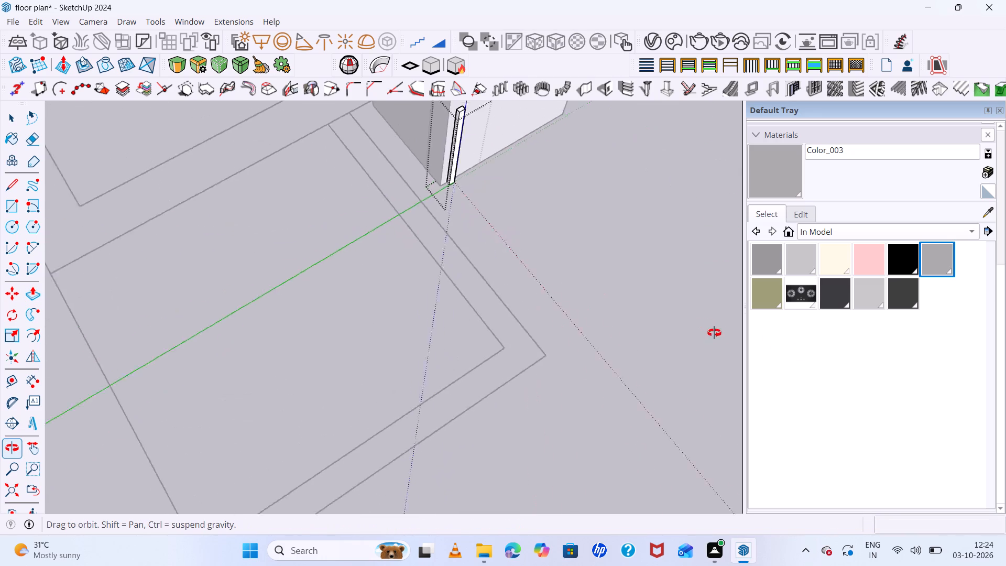
Finish editing the handle group and return to the main model.
{"action": "middle_click_drag", "start_coordinate": [714, 333], "coordinate": [708, 325]}
{"action": "key", "text": "space"}
{"action": "triple_click", "coordinate": [471, 182]}
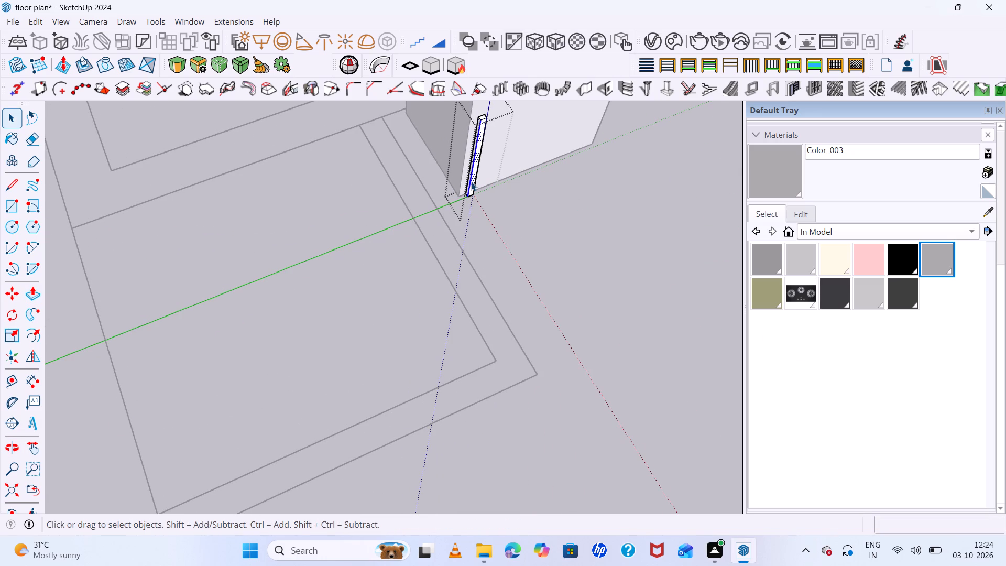
{"action": "left_click", "coordinate": [577, 254]}
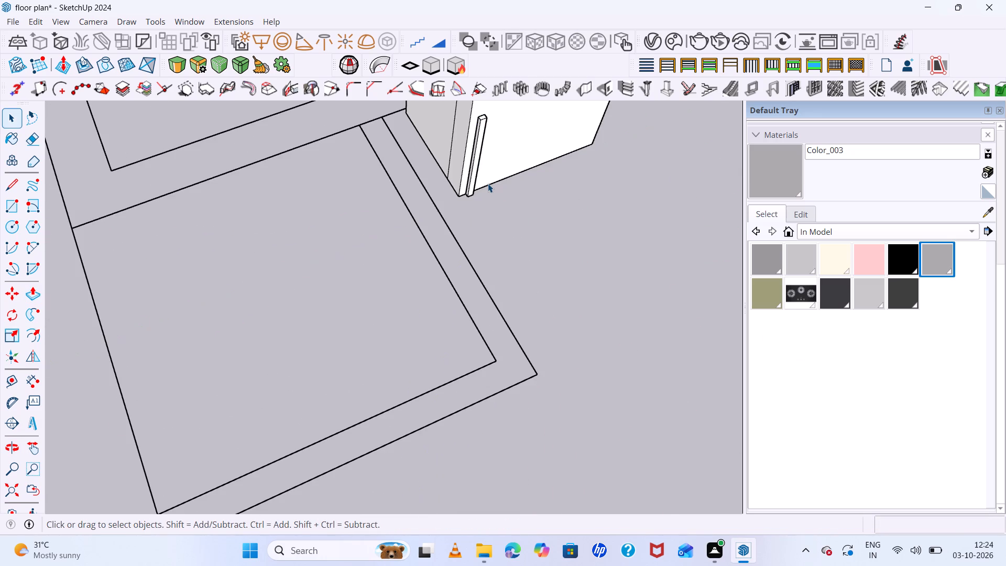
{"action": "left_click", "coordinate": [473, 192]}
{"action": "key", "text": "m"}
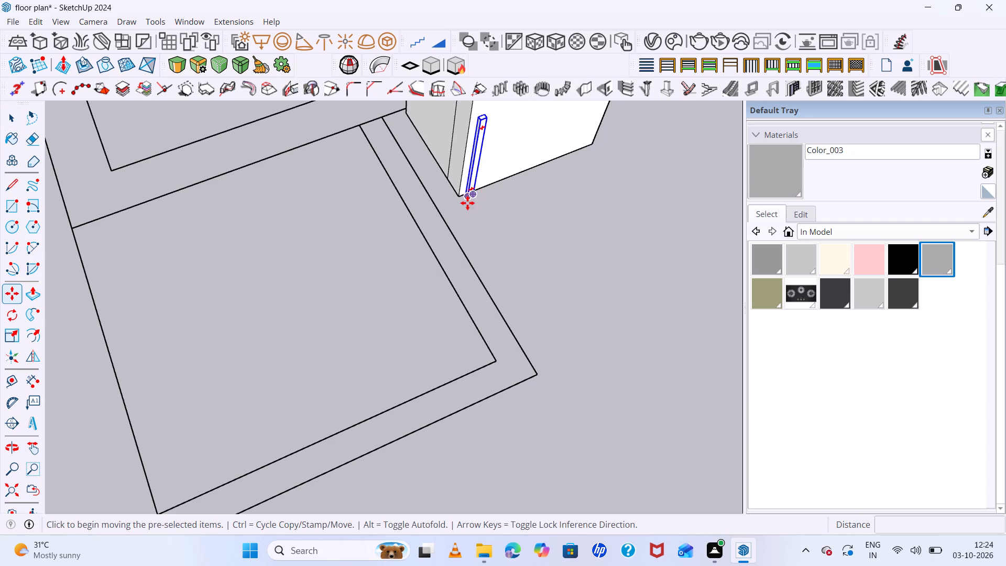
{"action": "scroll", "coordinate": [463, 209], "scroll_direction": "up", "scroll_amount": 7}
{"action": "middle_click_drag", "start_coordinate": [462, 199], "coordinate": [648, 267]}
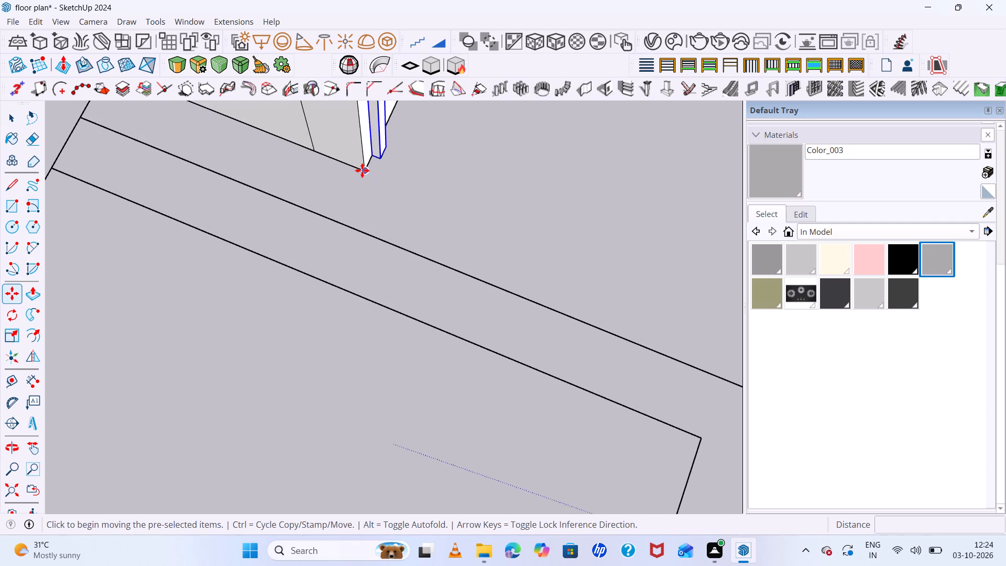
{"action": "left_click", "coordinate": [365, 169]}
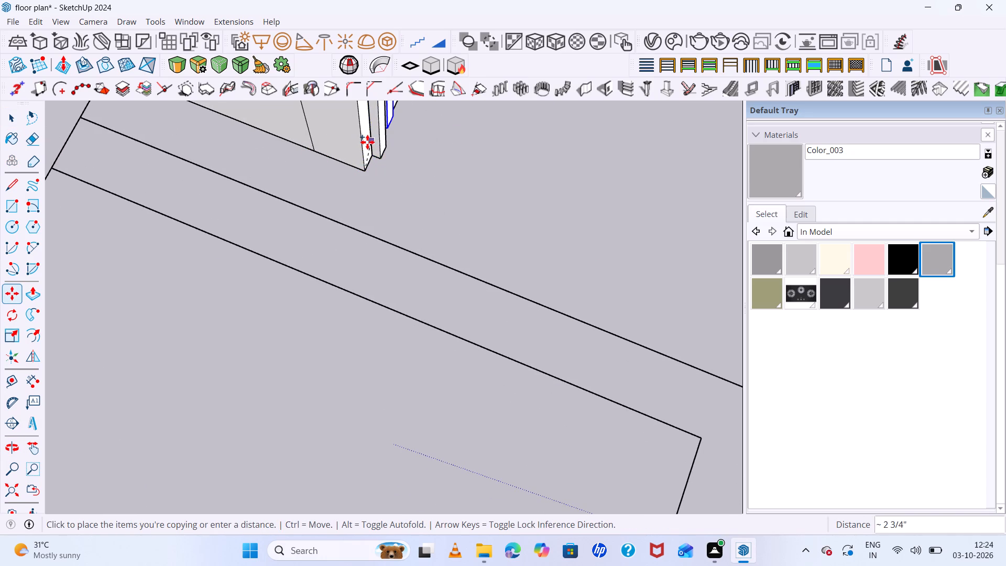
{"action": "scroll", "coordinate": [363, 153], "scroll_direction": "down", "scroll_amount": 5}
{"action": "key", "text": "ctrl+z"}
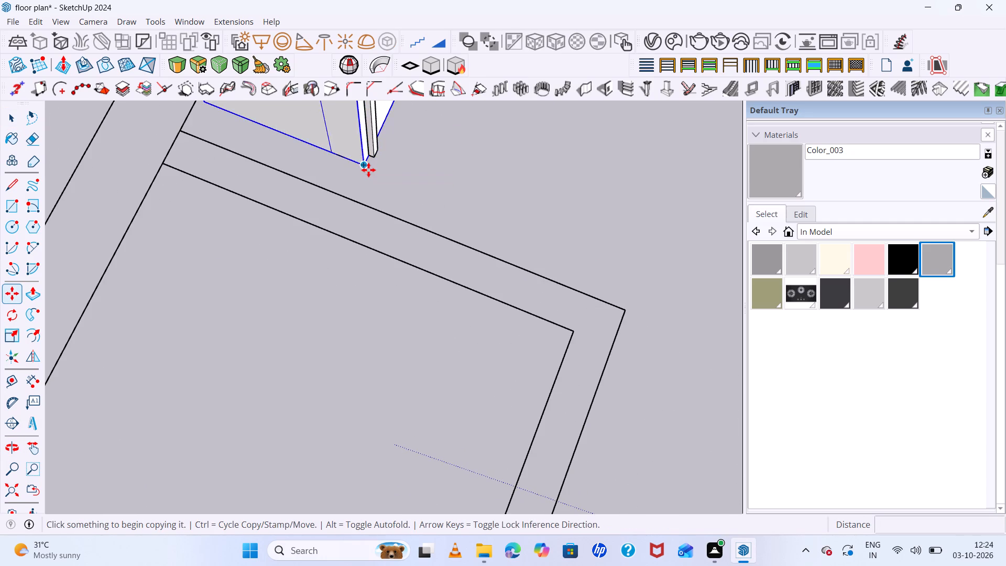
Move the fridge handle vertically up the lower door by about 1' 5/16".
{"action": "scroll", "coordinate": [368, 170], "scroll_direction": "up", "scroll_amount": 6}
{"action": "key", "text": "space"}
{"action": "left_click", "coordinate": [376, 130]}
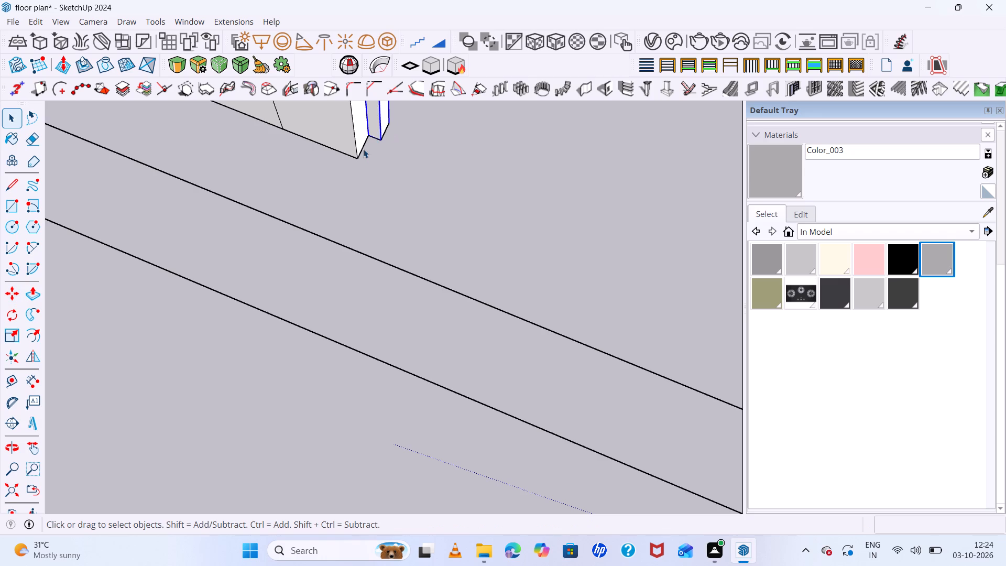
{"action": "key", "text": "m"}
{"action": "left_click", "coordinate": [357, 159]}
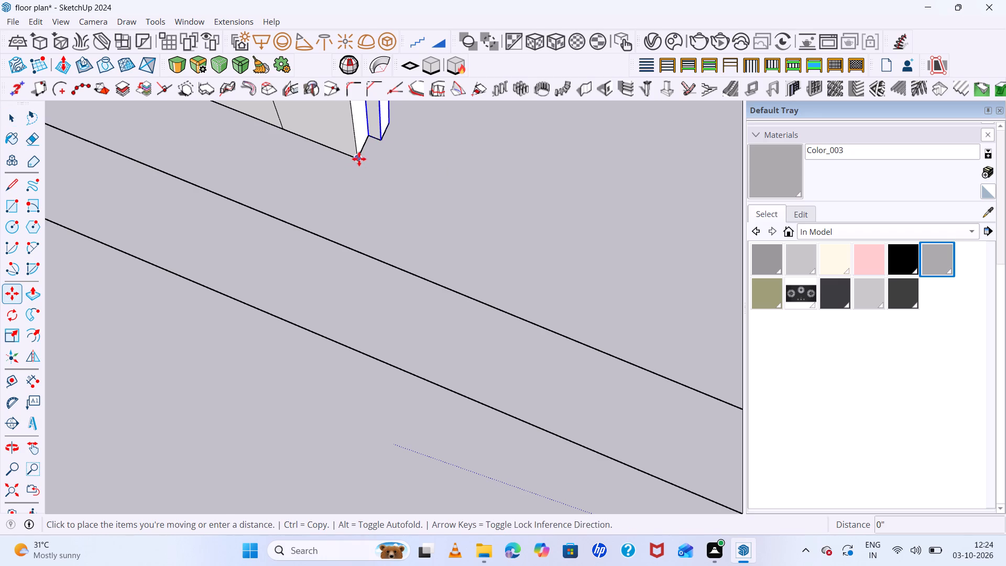
{"action": "scroll", "coordinate": [356, 128], "scroll_direction": "down", "scroll_amount": 11}
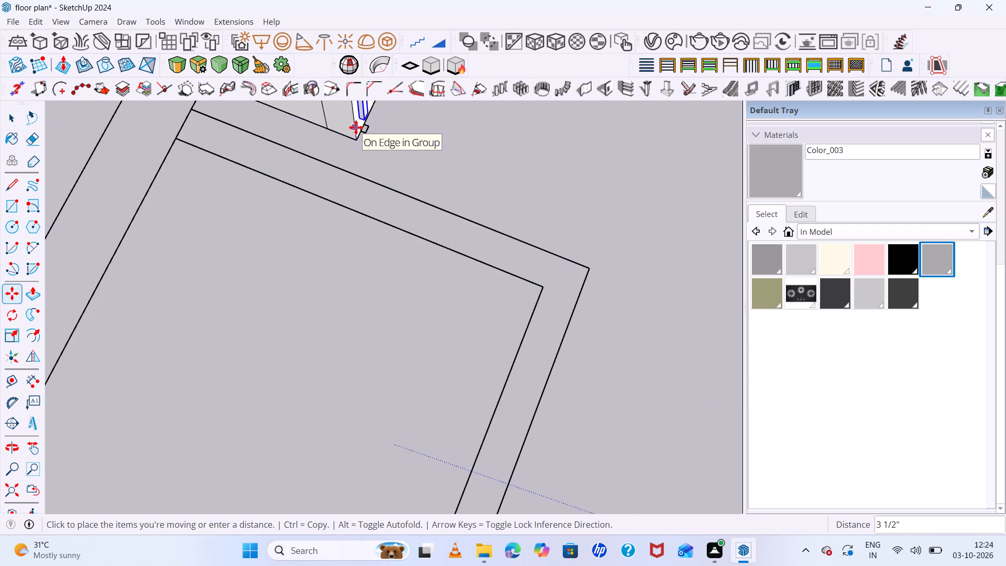
{"action": "key", "text": "Up"}
{"action": "scroll", "coordinate": [367, 128], "scroll_direction": "down", "scroll_amount": 15}
{"action": "middle_click_drag", "start_coordinate": [383, 187], "coordinate": [383, 187]}
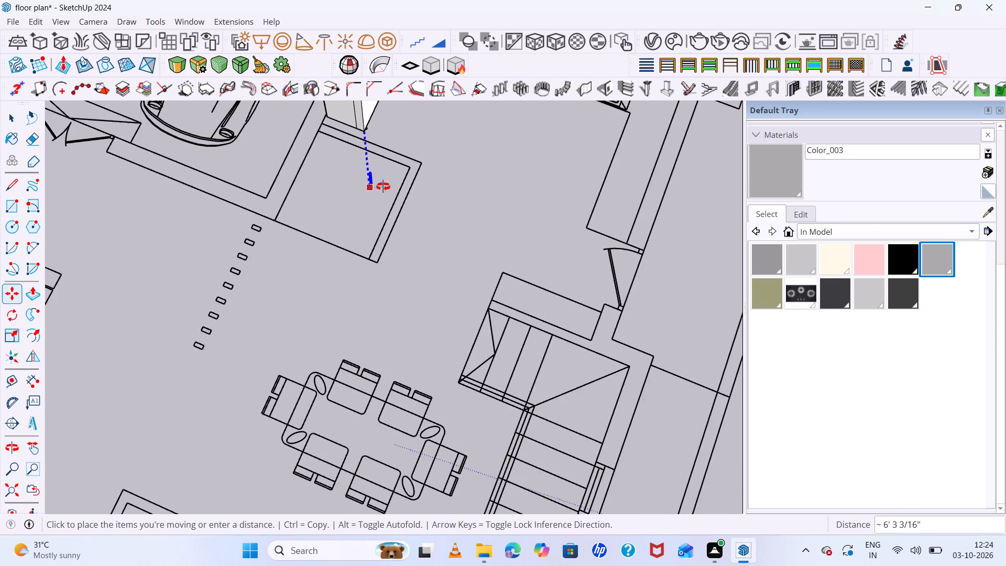
{"action": "middle_click_drag", "start_coordinate": [383, 187], "coordinate": [294, 89]}
{"action": "scroll", "coordinate": [403, 166], "scroll_direction": "up", "scroll_amount": 11}
{"action": "middle_click_drag", "start_coordinate": [465, 246], "coordinate": [435, 183]}
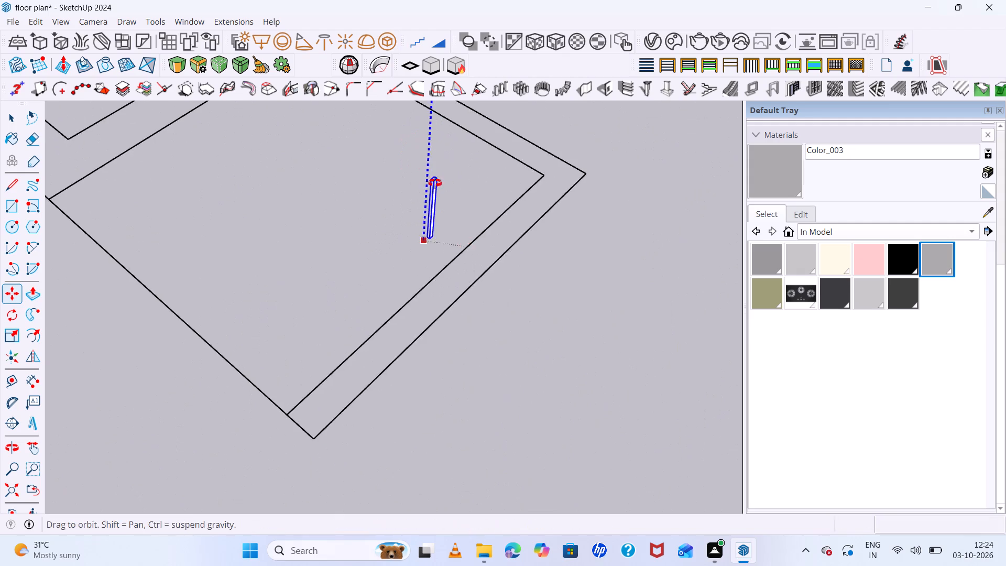
{"action": "middle_click_drag", "start_coordinate": [435, 183], "coordinate": [393, 100]}
{"action": "scroll", "coordinate": [421, 189], "scroll_direction": "down", "scroll_amount": 20}
{"action": "scroll", "coordinate": [421, 189], "scroll_direction": "down", "scroll_amount": 2}
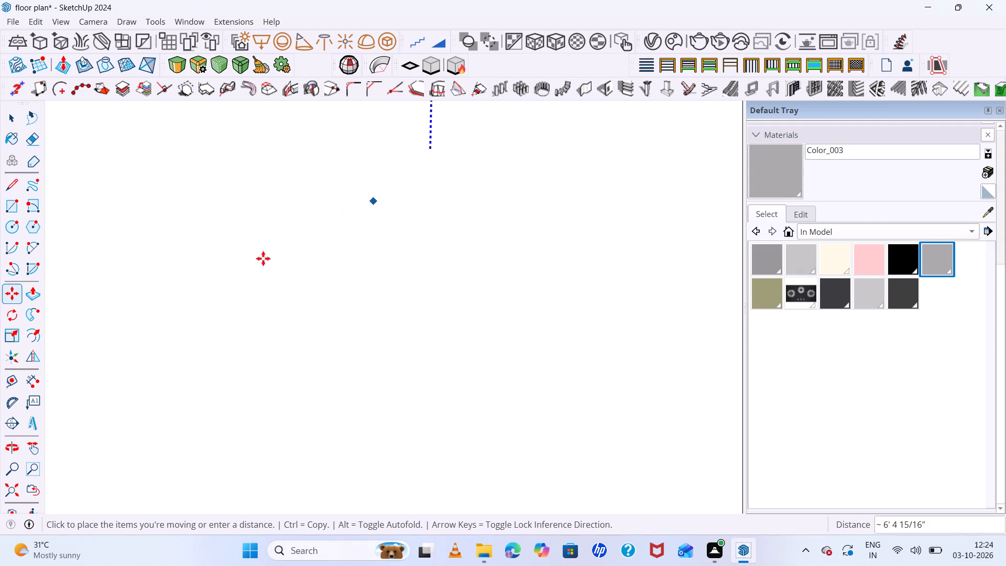
{"action": "left_click", "coordinate": [10, 489]}
{"action": "scroll", "coordinate": [147, 130], "scroll_direction": "up", "scroll_amount": 6}
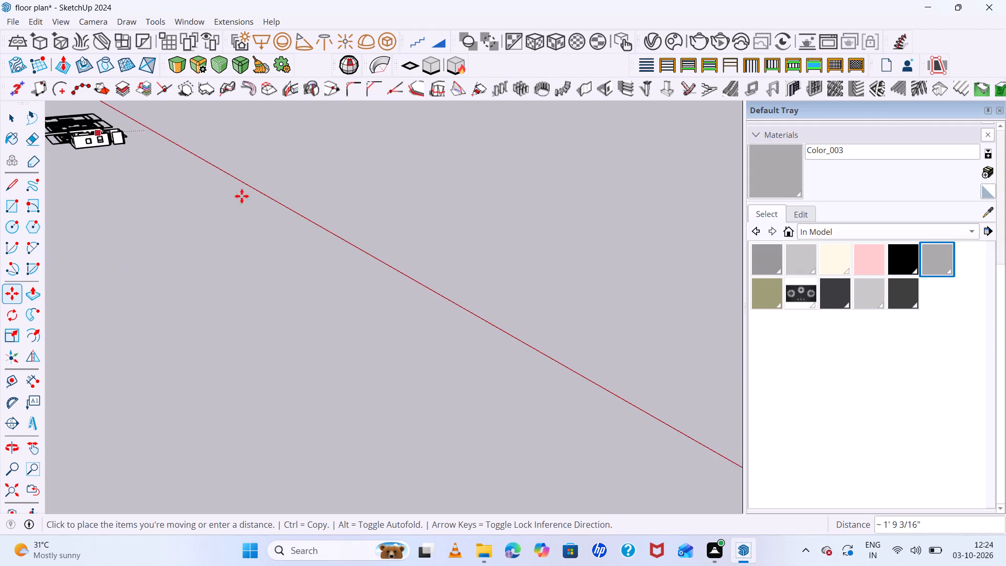
{"action": "middle_click_drag", "start_coordinate": [267, 204], "coordinate": [0, 168]}
{"action": "scroll", "coordinate": [436, 138], "scroll_direction": "up", "scroll_amount": 20}
{"action": "scroll", "coordinate": [436, 138], "scroll_direction": "up", "scroll_amount": 1}
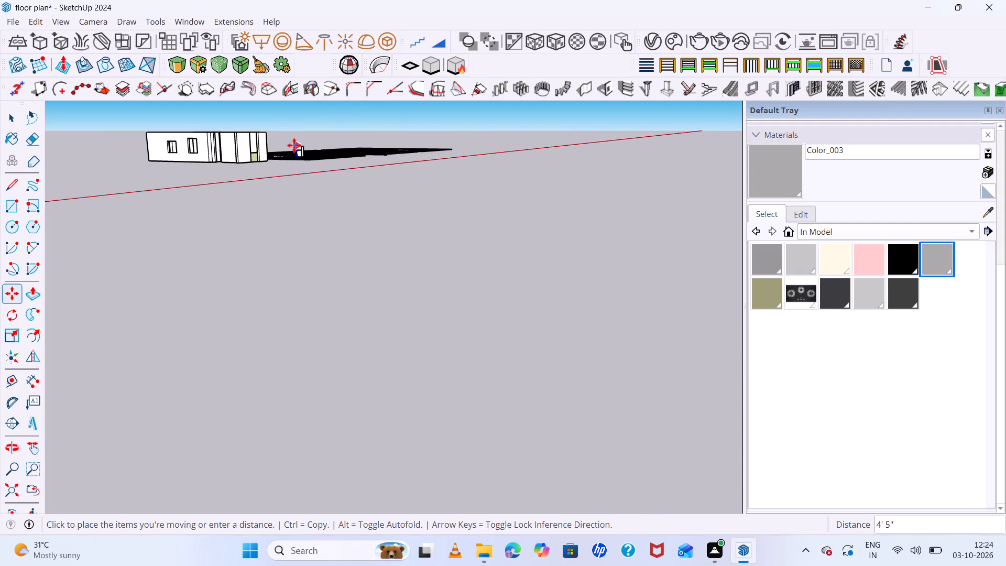
{"action": "scroll", "coordinate": [294, 145], "scroll_direction": "up", "scroll_amount": 20}
{"action": "scroll", "coordinate": [342, 141], "scroll_direction": "up", "scroll_amount": 12}
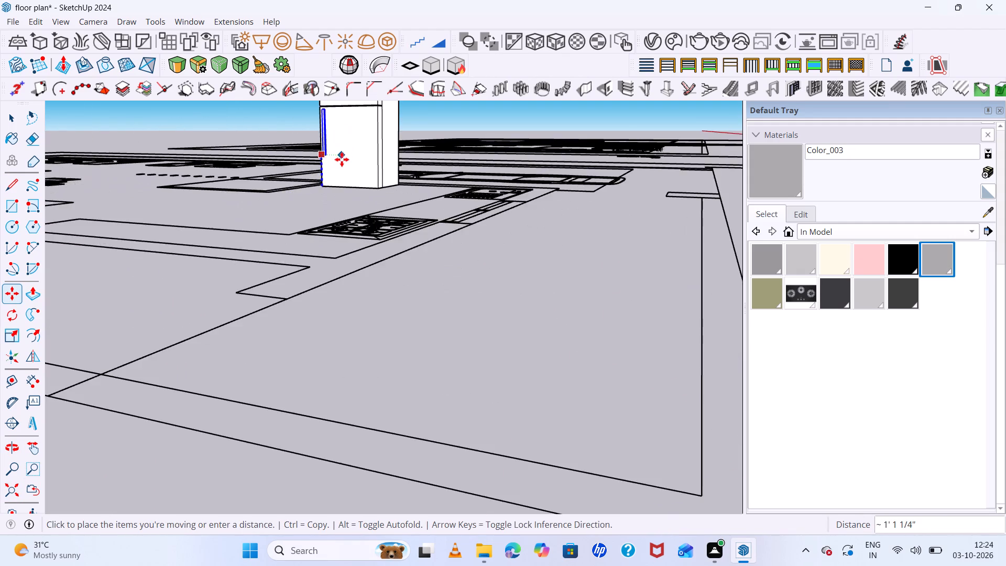
{"action": "scroll", "coordinate": [340, 161], "scroll_direction": "up", "scroll_amount": 6}
{"action": "middle_click_drag", "start_coordinate": [346, 161], "coordinate": [391, 178]}
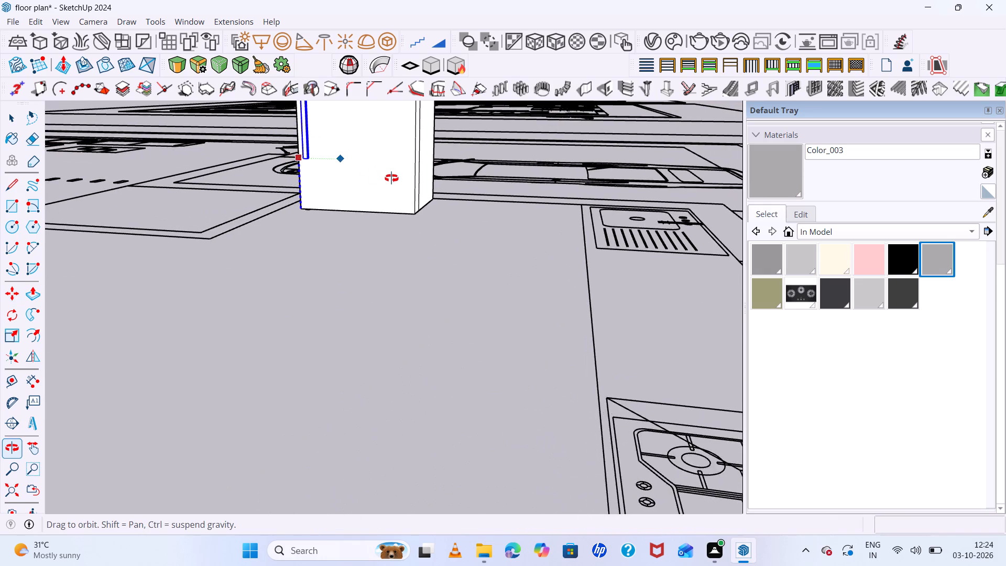
{"action": "middle_click_drag", "start_coordinate": [391, 178], "coordinate": [404, 179]}
{"action": "scroll", "coordinate": [404, 179], "scroll_direction": "down", "scroll_amount": 7}
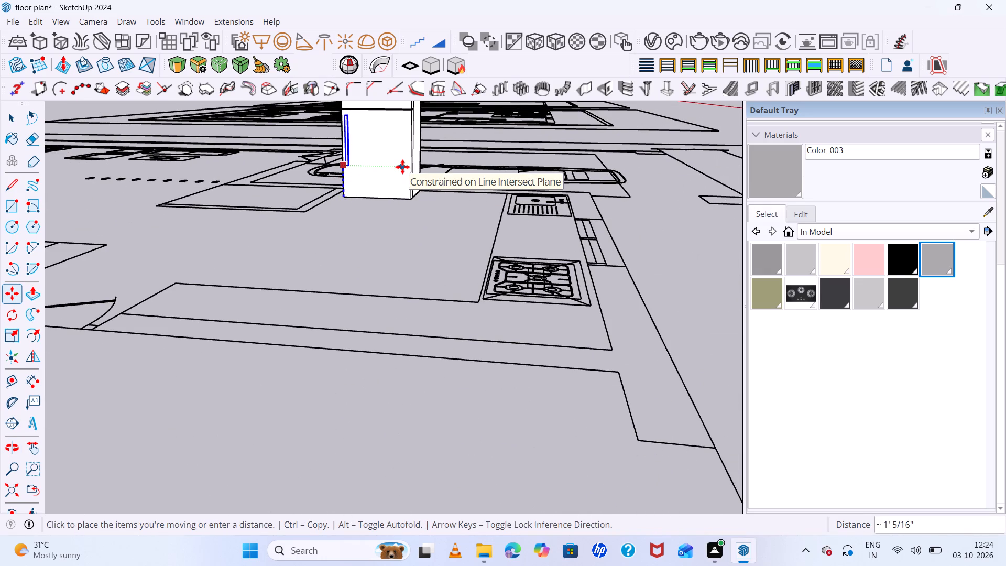
{"action": "left_click", "coordinate": [402, 167]}
Copy the lower door's handle about 2' 1/2" straight up onto the upper door.
{"action": "middle_click_drag", "start_coordinate": [525, 266], "coordinate": [675, 291]}
{"action": "scroll", "coordinate": [356, 129], "scroll_direction": "up", "scroll_amount": 6}
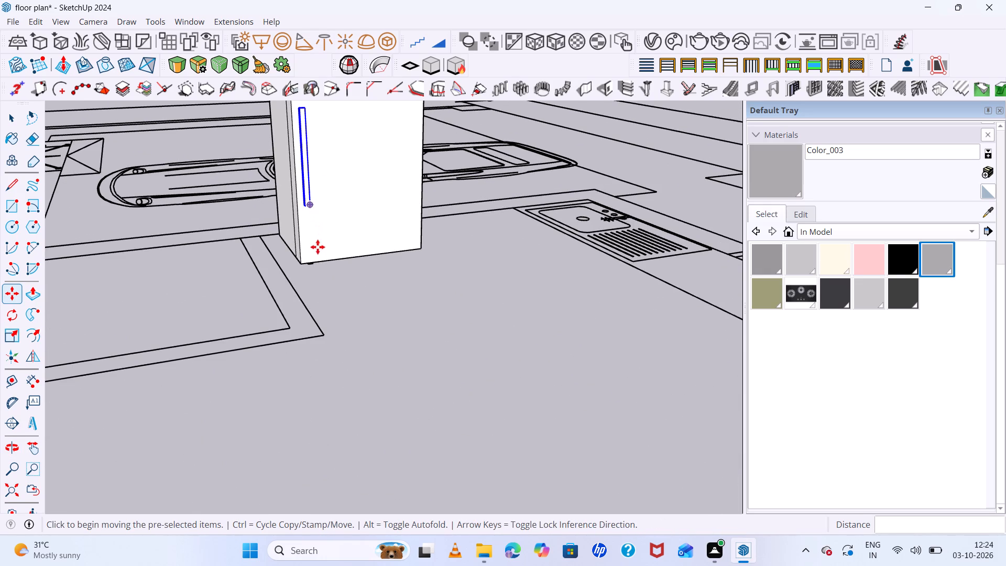
{"action": "left_click", "coordinate": [303, 206]}
{"action": "scroll", "coordinate": [302, 171], "scroll_direction": "down", "scroll_amount": 7}
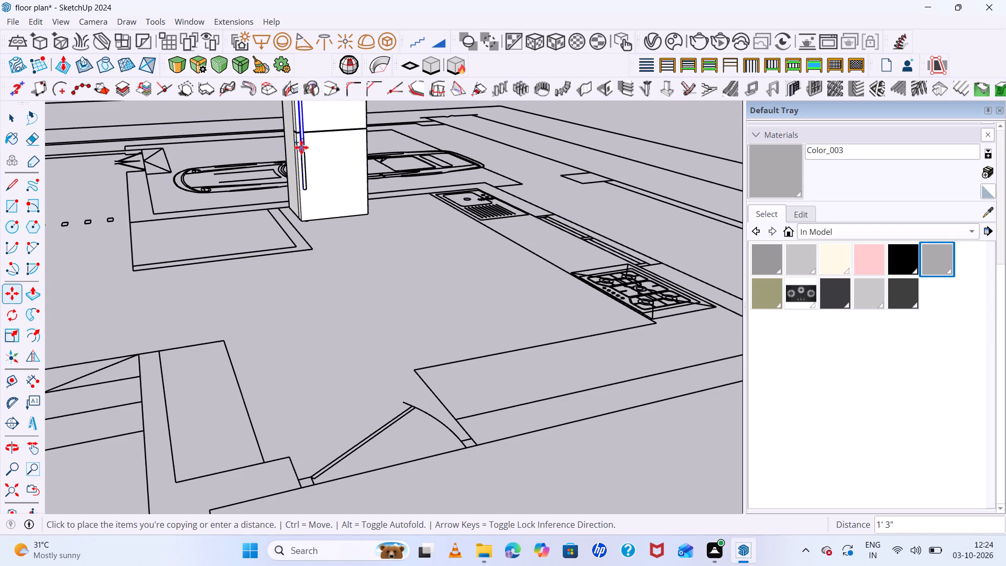
{"action": "left_click", "coordinate": [303, 123]}
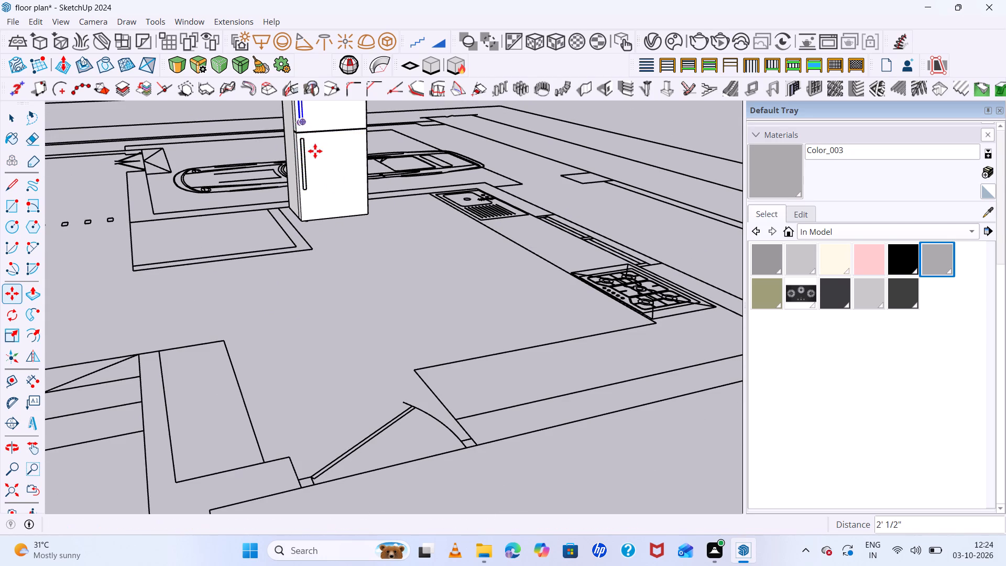
Inside the upper handle group, shorten the handle by pushing its top face down about 10 5/8".
{"action": "middle_click_drag", "start_coordinate": [357, 214], "coordinate": [450, 341]}
{"action": "scroll", "coordinate": [391, 234], "scroll_direction": "down", "scroll_amount": 2}
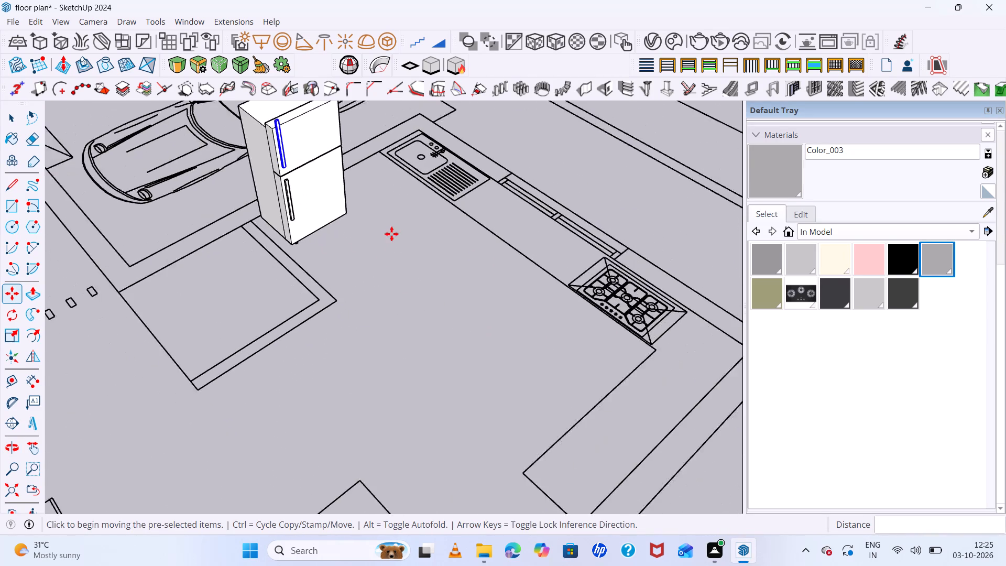
{"action": "scroll", "coordinate": [391, 234], "scroll_direction": "down", "scroll_amount": 10}
{"action": "scroll", "coordinate": [330, 164], "scroll_direction": "up", "scroll_amount": 20}
{"action": "scroll", "coordinate": [330, 164], "scroll_direction": "up", "scroll_amount": 1}
{"action": "key", "text": "space"}
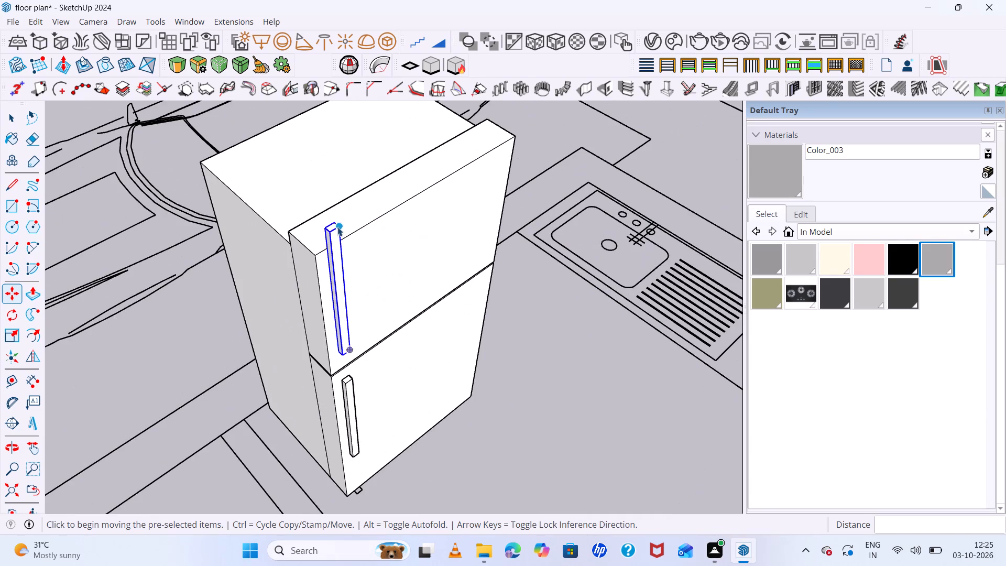
{"action": "triple_click", "coordinate": [335, 227]}
{"action": "scroll", "coordinate": [334, 230], "scroll_direction": "up", "scroll_amount": 6}
{"action": "left_click", "coordinate": [330, 224]}
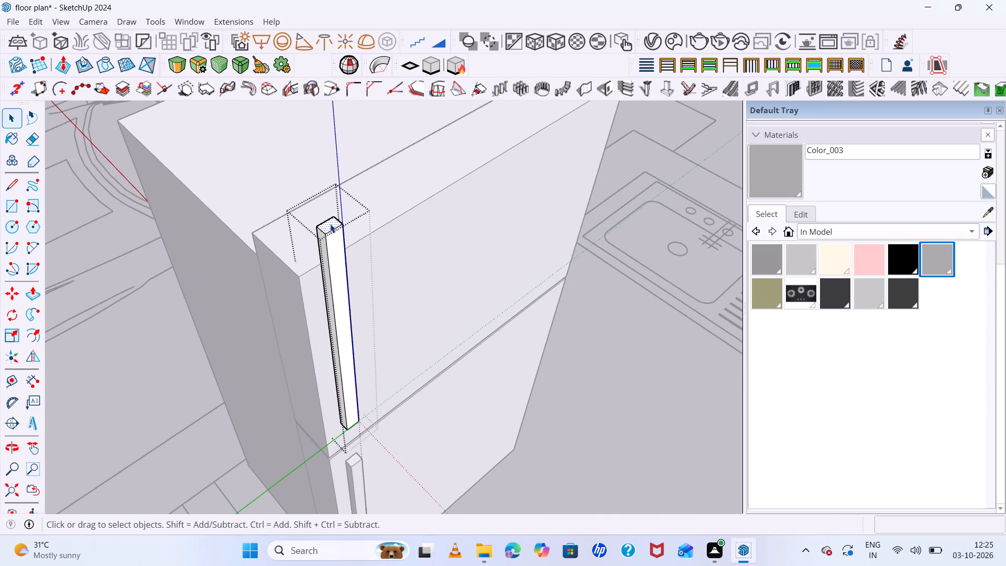
{"action": "key", "text": "p"}
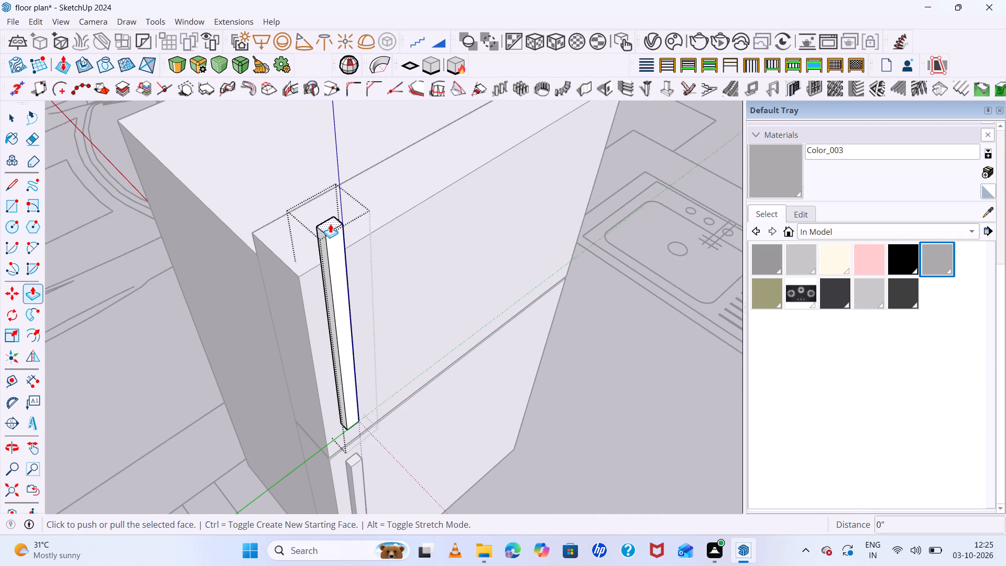
{"action": "left_click", "coordinate": [330, 224]}
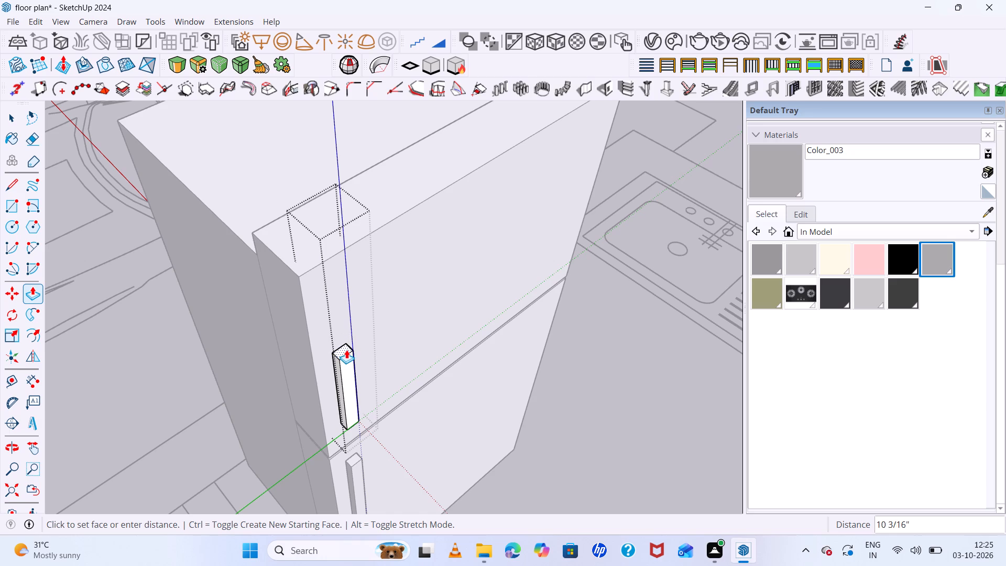
{"action": "left_click", "coordinate": [346, 353]}
{"action": "scroll", "coordinate": [388, 264], "scroll_direction": "down", "scroll_amount": 13}
{"action": "middle_click_drag", "start_coordinate": [522, 378], "coordinate": [466, 296]}
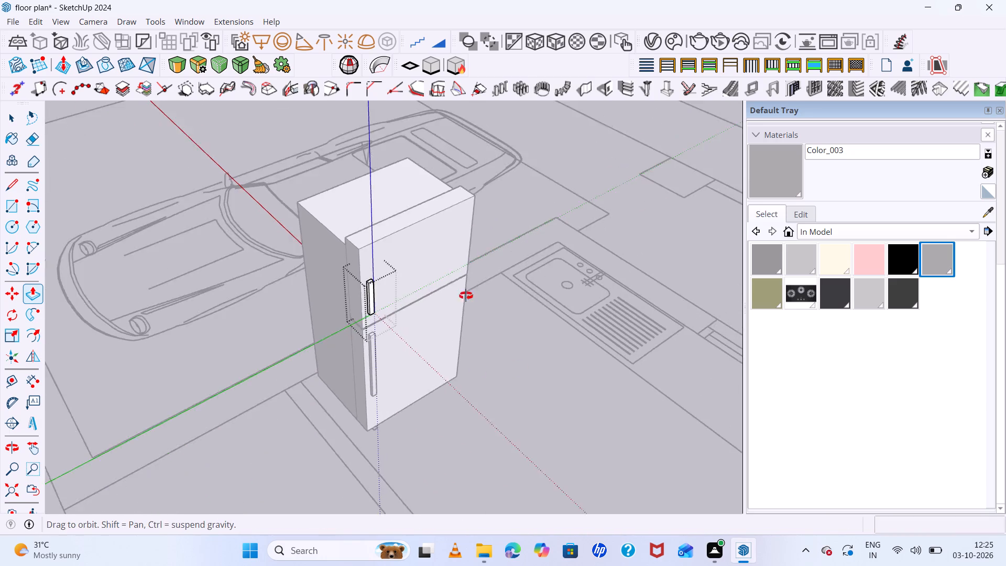
{"action": "middle_click_drag", "start_coordinate": [466, 296], "coordinate": [347, 143]}
{"action": "scroll", "coordinate": [400, 386], "scroll_direction": "up", "scroll_amount": 6}
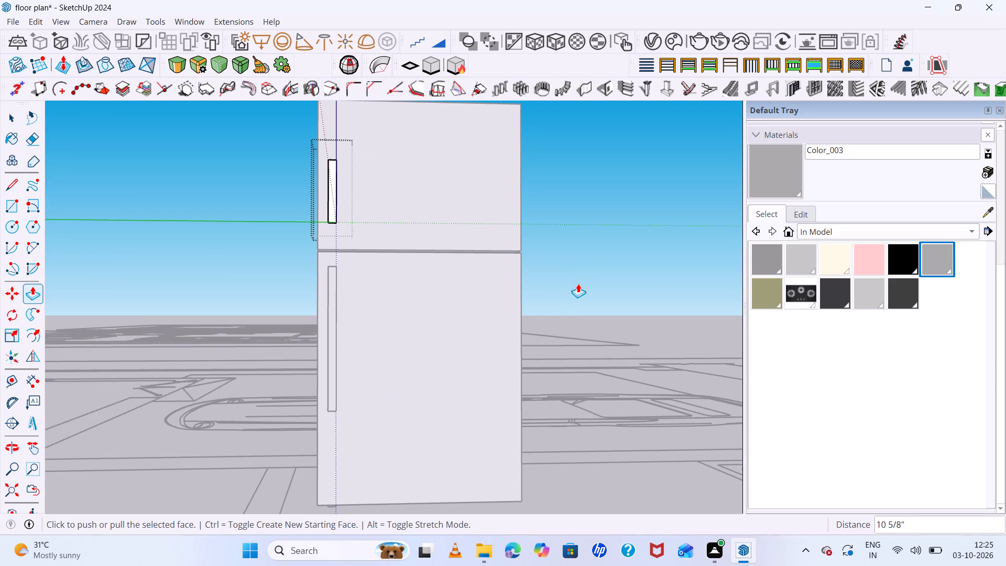
{"action": "key", "text": "space"}
{"action": "left_click", "coordinate": [579, 282]}
Paint the fridge body and doors with the light grey [Color_002]2 material from the model.
{"action": "middle_click_drag", "start_coordinate": [583, 363], "coordinate": [161, 352]}
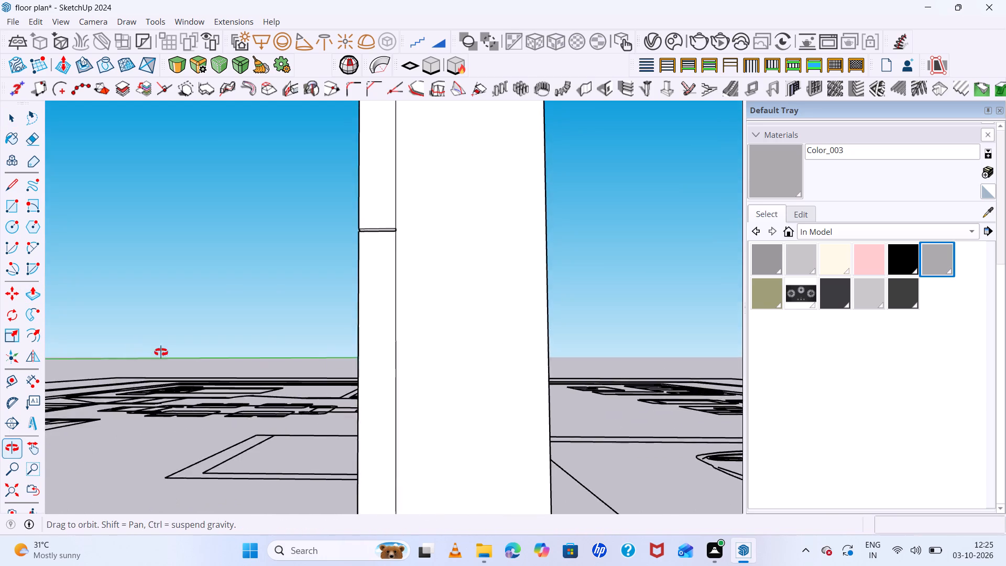
{"action": "middle_click_drag", "start_coordinate": [161, 352], "coordinate": [323, 351]}
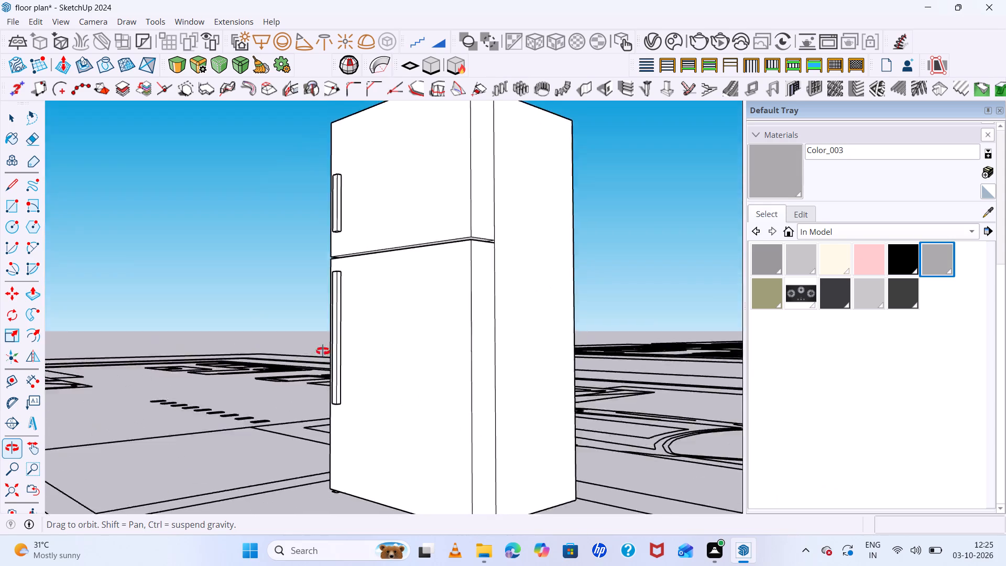
{"action": "middle_click_drag", "start_coordinate": [323, 351], "coordinate": [653, 493]}
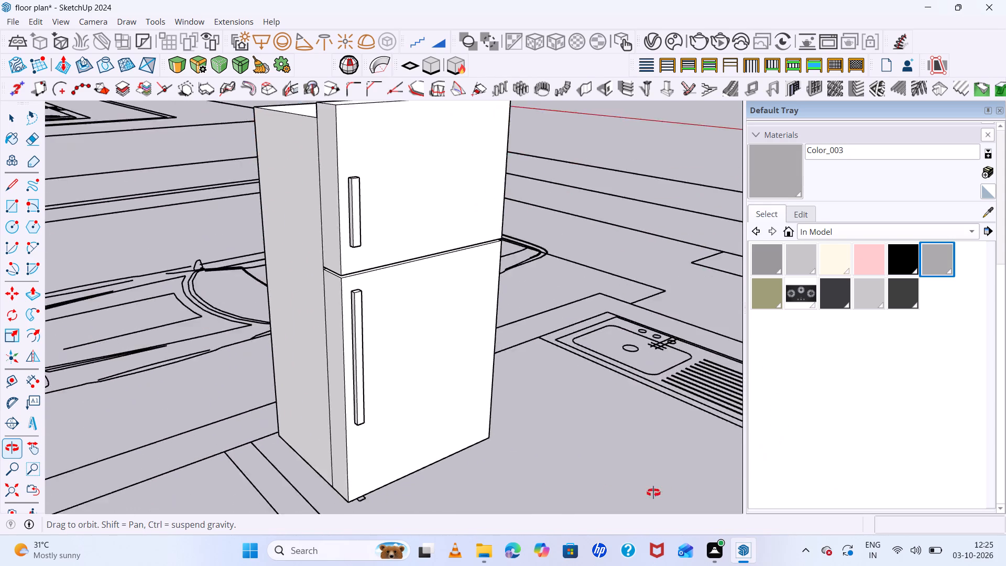
{"action": "middle_click_drag", "start_coordinate": [653, 493], "coordinate": [661, 442]}
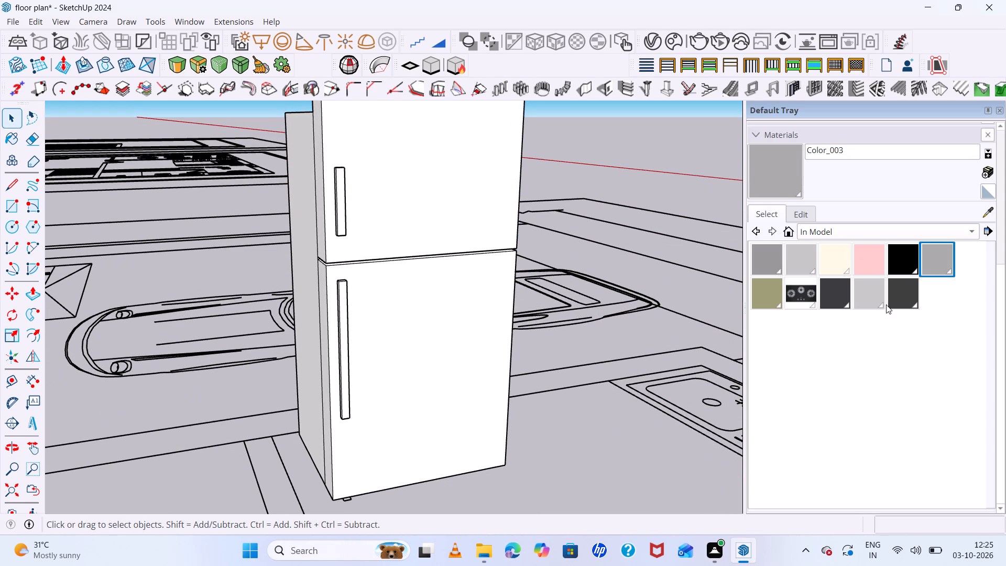
{"action": "left_click", "coordinate": [805, 261]}
{"action": "left_click", "coordinate": [414, 315]}
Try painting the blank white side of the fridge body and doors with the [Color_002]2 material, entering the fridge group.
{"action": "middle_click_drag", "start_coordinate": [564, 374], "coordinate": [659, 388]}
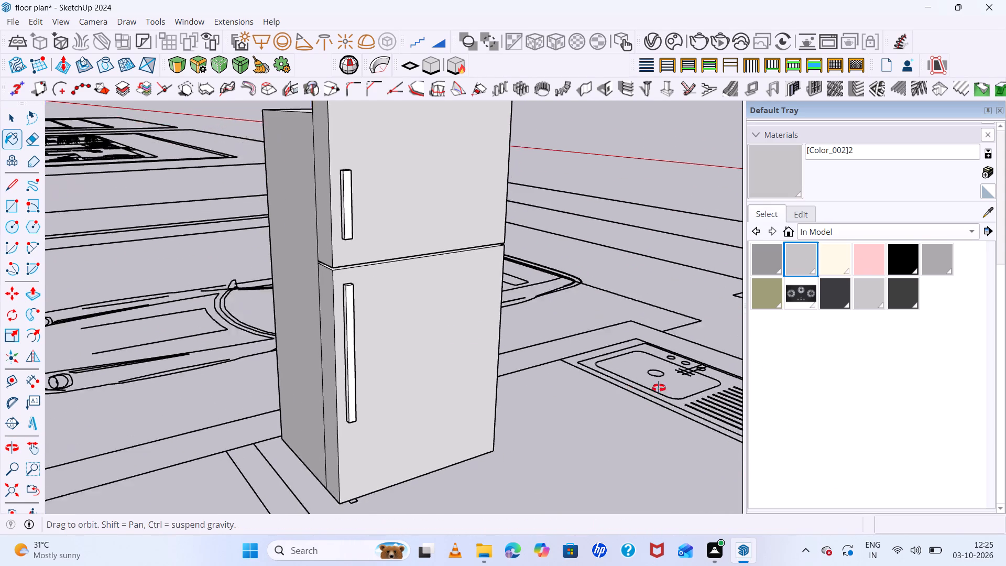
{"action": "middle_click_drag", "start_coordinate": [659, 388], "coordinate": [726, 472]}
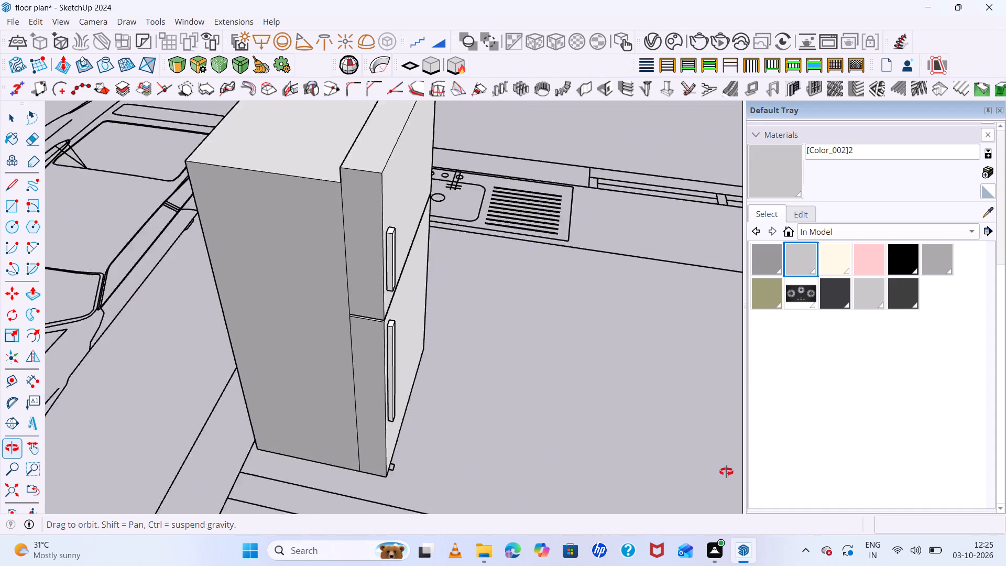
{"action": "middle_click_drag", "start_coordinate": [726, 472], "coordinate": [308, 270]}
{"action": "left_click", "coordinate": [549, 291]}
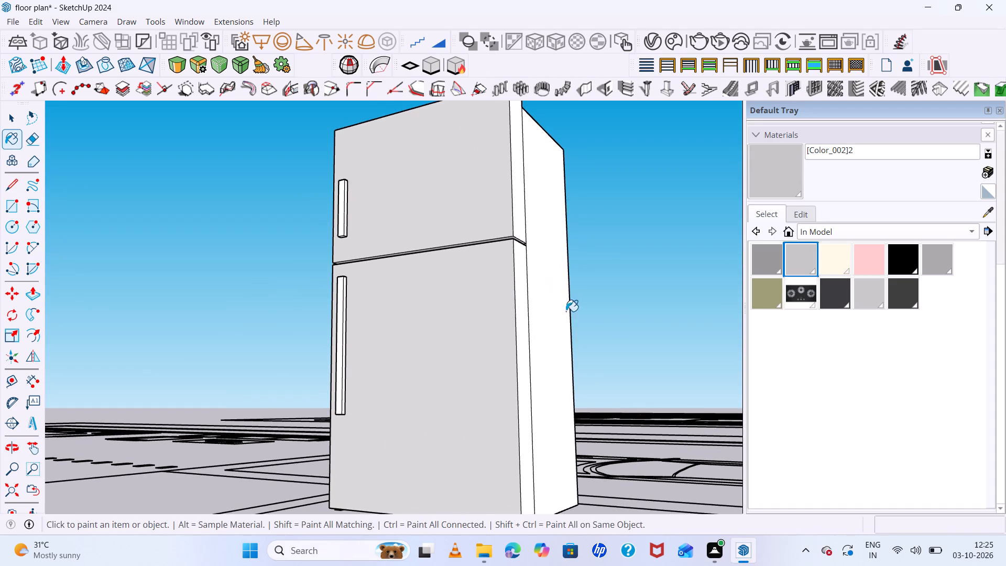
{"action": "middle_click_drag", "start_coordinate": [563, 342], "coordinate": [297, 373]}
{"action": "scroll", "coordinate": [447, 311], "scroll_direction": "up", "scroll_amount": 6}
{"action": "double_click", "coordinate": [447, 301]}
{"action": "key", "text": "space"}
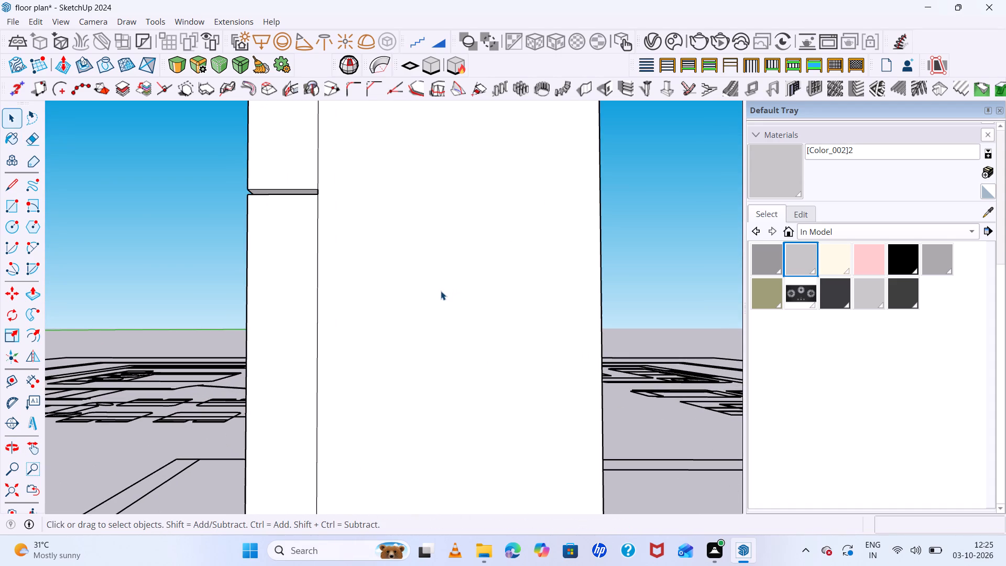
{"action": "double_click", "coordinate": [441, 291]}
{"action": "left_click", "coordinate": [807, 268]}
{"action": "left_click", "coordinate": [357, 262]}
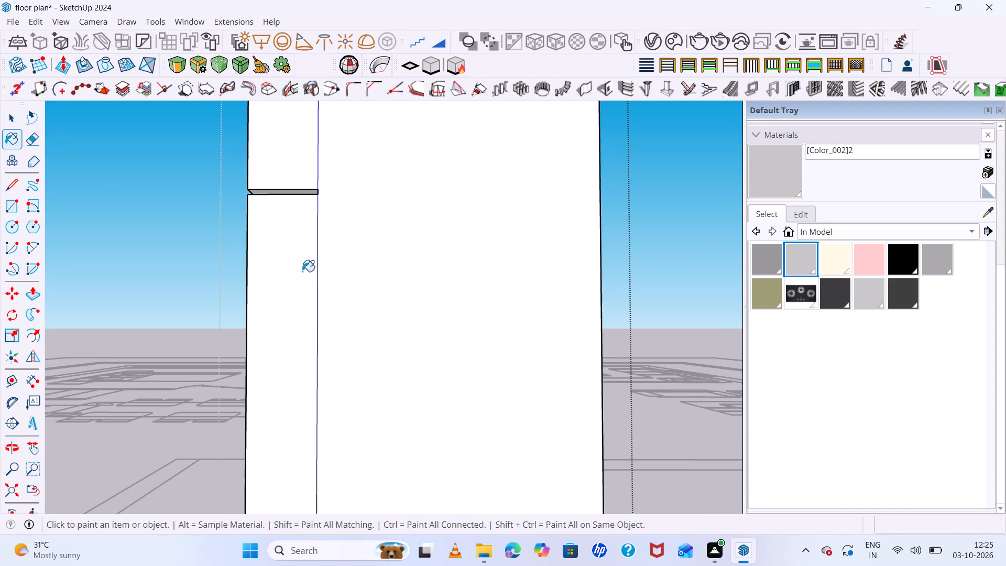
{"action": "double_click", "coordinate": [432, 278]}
Leave the fridge group and examine the fridge's painted and unpainted faces from all around.
{"action": "scroll", "coordinate": [343, 269], "scroll_direction": "down", "scroll_amount": 7}
{"action": "middle_click_drag", "start_coordinate": [376, 304], "coordinate": [636, 485]}
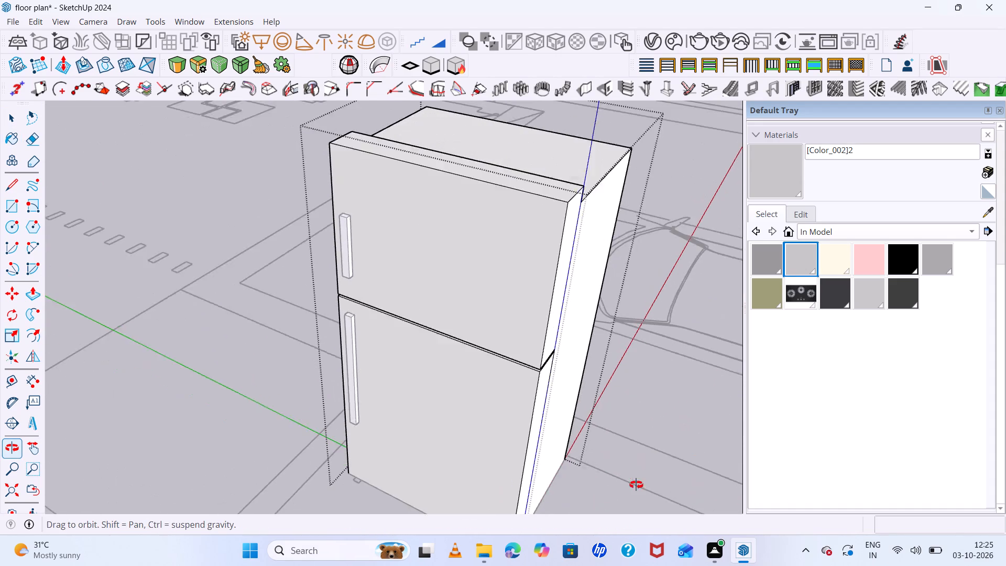
{"action": "middle_click_drag", "start_coordinate": [636, 485], "coordinate": [550, 556]}
{"action": "middle_click_drag", "start_coordinate": [410, 291], "coordinate": [866, 328]}
{"action": "scroll", "coordinate": [494, 353], "scroll_direction": "up", "scroll_amount": 1}
{"action": "middle_click_drag", "start_coordinate": [494, 353], "coordinate": [610, 334]}
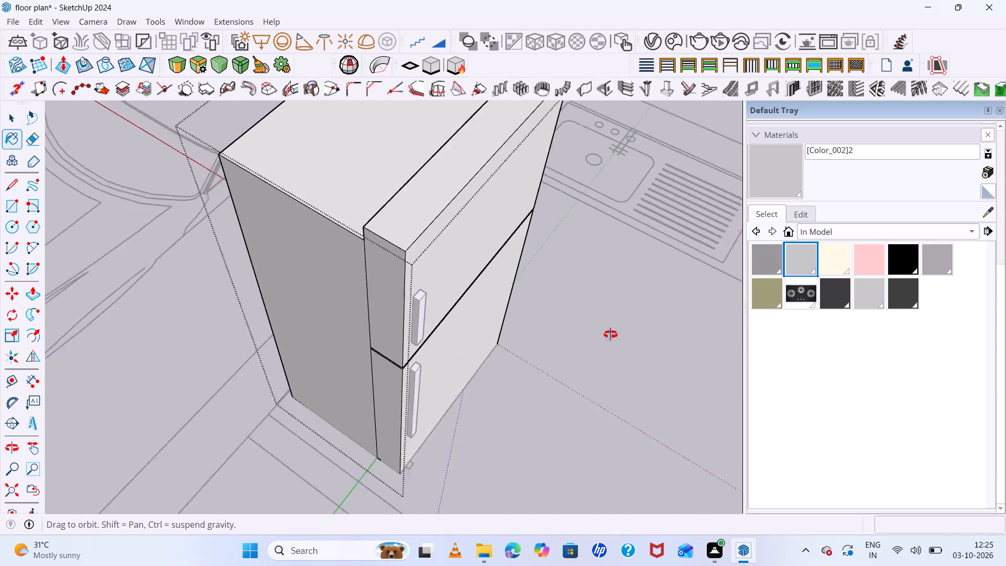
{"action": "middle_click_drag", "start_coordinate": [610, 334], "coordinate": [854, 295]}
{"action": "middle_click_drag", "start_coordinate": [415, 346], "coordinate": [803, 259]}
{"action": "middle_click_drag", "start_coordinate": [543, 308], "coordinate": [688, 287]}
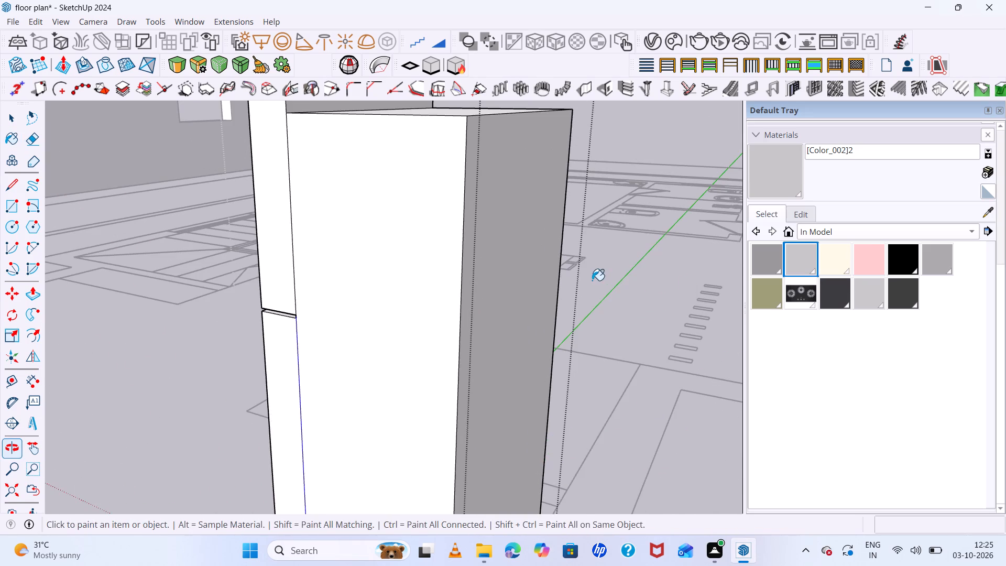
{"action": "scroll", "coordinate": [591, 275], "scroll_direction": "down", "scroll_amount": 6}
{"action": "key", "text": "space"}
{"action": "double_click", "coordinate": [617, 253]}
{"action": "scroll", "coordinate": [301, 259], "scroll_direction": "down", "scroll_amount": 6}
{"action": "middle_click_drag", "start_coordinate": [373, 309], "coordinate": [837, 395]}
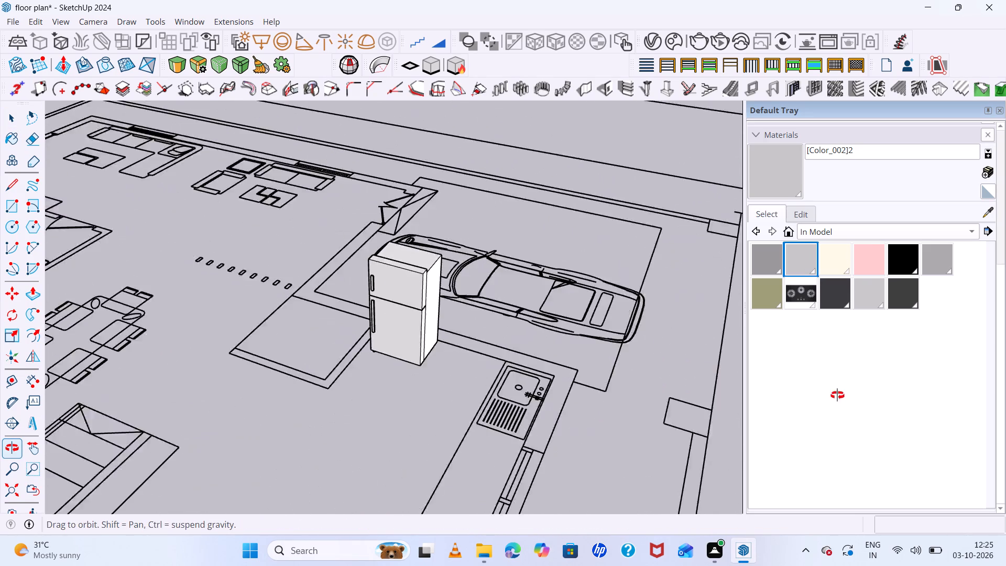
{"action": "middle_click_drag", "start_coordinate": [837, 395], "coordinate": [839, 394]}
{"action": "scroll", "coordinate": [378, 321], "scroll_direction": "up", "scroll_amount": 7}
{"action": "scroll", "coordinate": [445, 339], "scroll_direction": "up", "scroll_amount": 1}
{"action": "middle_click_drag", "start_coordinate": [468, 302], "coordinate": [753, 236]}
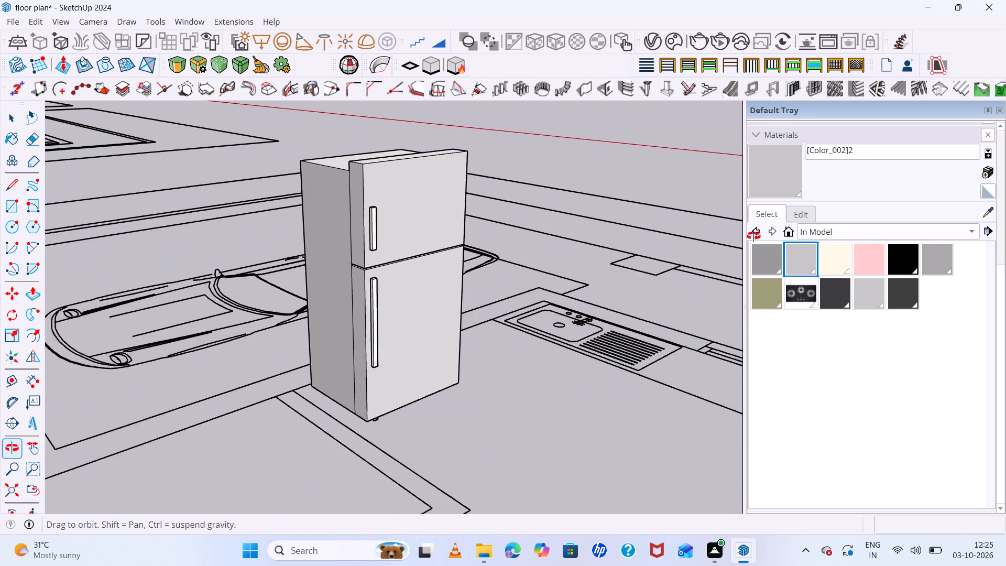
{"action": "middle_click_drag", "start_coordinate": [753, 236], "coordinate": [331, 379]}
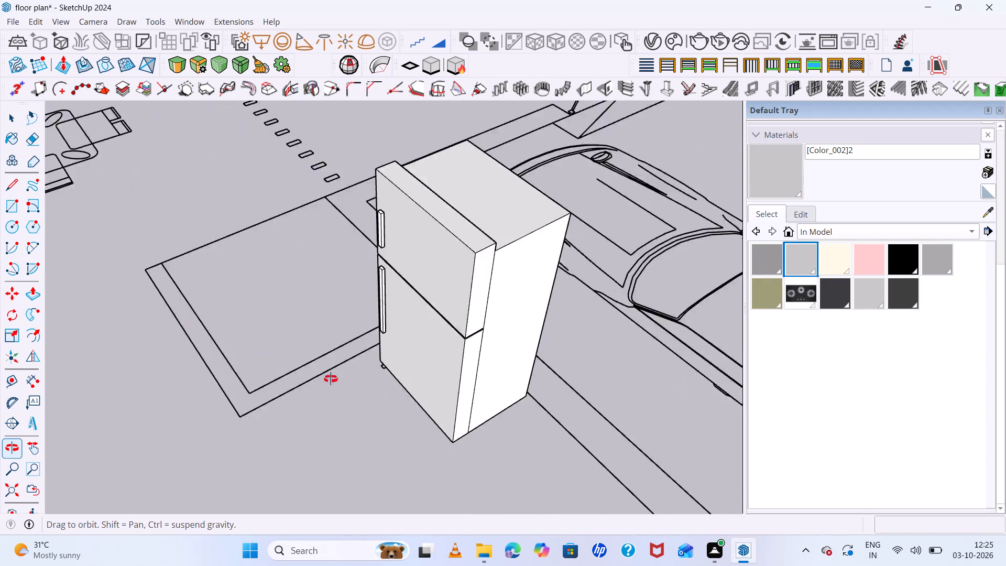
{"action": "middle_click_drag", "start_coordinate": [331, 379], "coordinate": [528, 394]}
{"action": "middle_click_drag", "start_coordinate": [541, 278], "coordinate": [288, 190]}
{"action": "scroll", "coordinate": [554, 333], "scroll_direction": "up", "scroll_amount": 2}
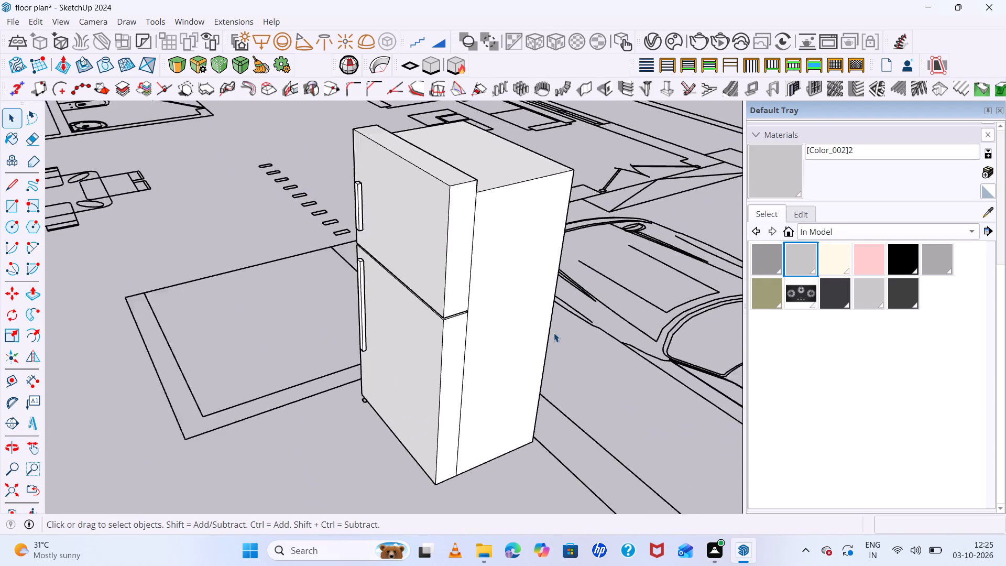
Inside the fridge group, reverse the blank white side face of the fridge body.
{"action": "scroll", "coordinate": [554, 333], "scroll_direction": "up", "scroll_amount": 4}
{"action": "triple_click", "coordinate": [433, 278]}
{"action": "left_click", "coordinate": [433, 278]}
{"action": "right_click", "coordinate": [433, 278]}
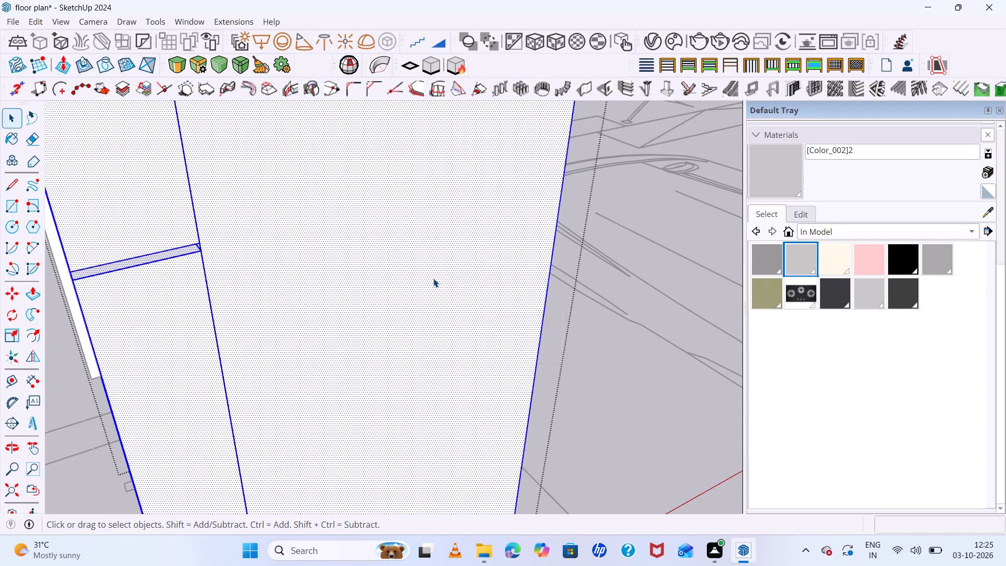
{"action": "left_click", "coordinate": [489, 177]}
{"action": "triple_click", "coordinate": [322, 279]}
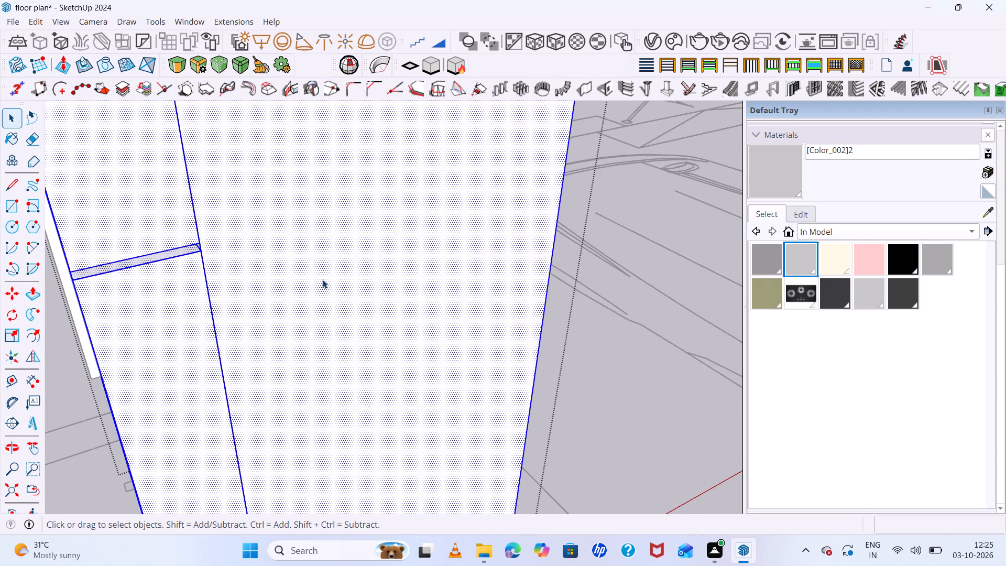
{"action": "left_click", "coordinate": [322, 279]}
{"action": "right_click", "coordinate": [322, 279]}
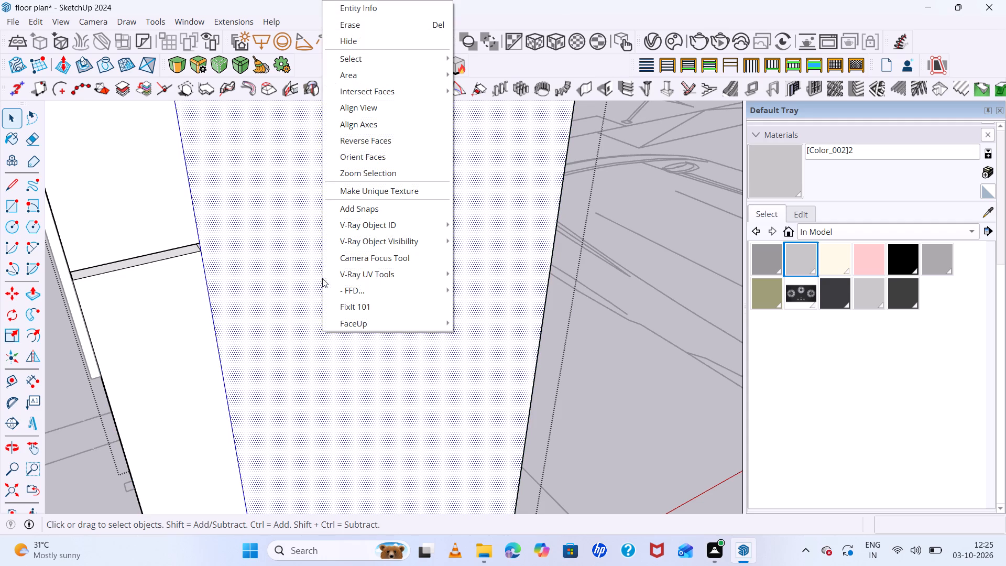
{"action": "left_click", "coordinate": [365, 147]}
Paint both door fronts, the door edges and the reversed side face of the fridge with Color_003.
{"action": "scroll", "coordinate": [315, 257], "scroll_direction": "down", "scroll_amount": 13}
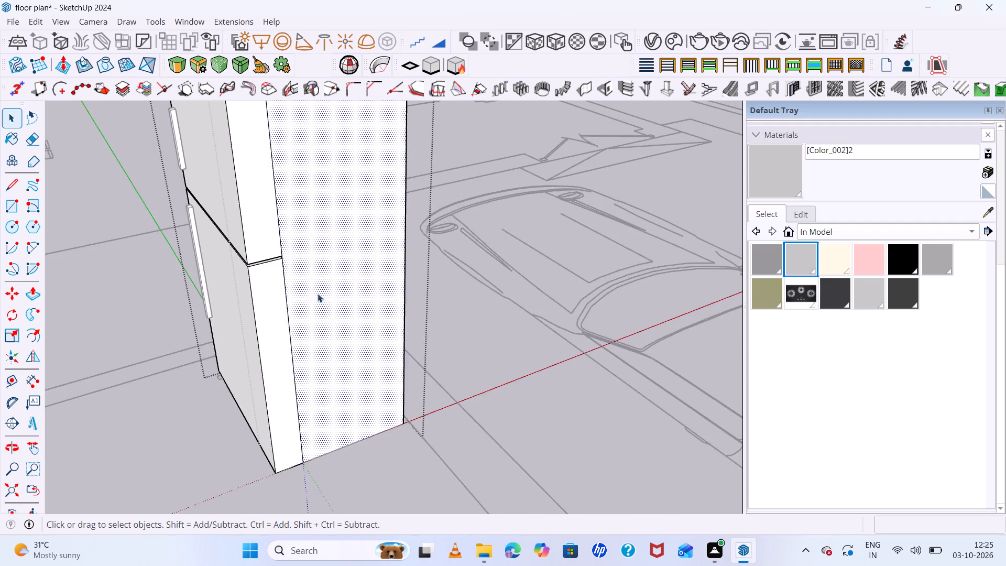
{"action": "middle_click_drag", "start_coordinate": [345, 321], "coordinate": [363, 357]}
{"action": "left_click", "coordinate": [949, 257]}
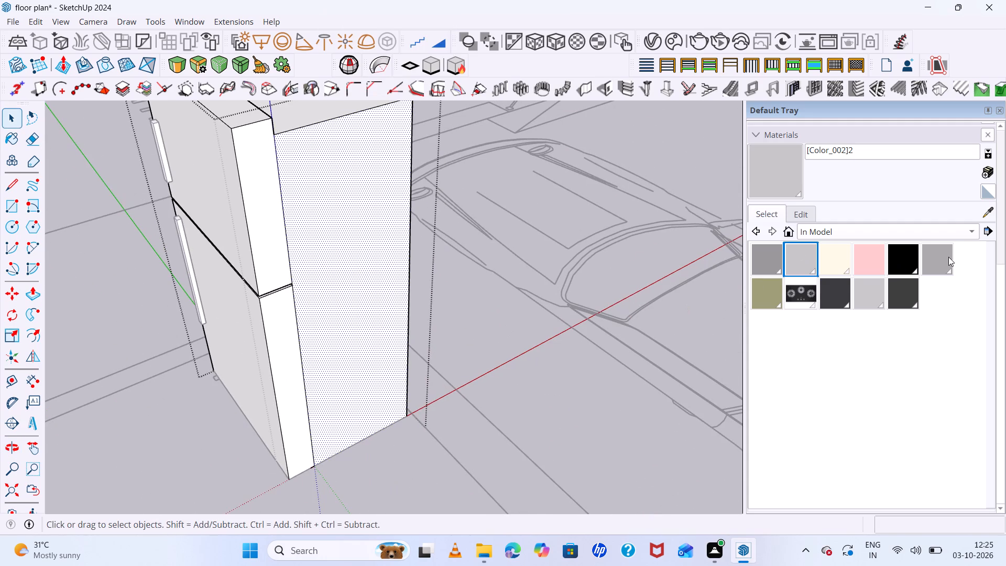
{"action": "left_click", "coordinate": [218, 220]}
{"action": "left_click", "coordinate": [373, 213]}
{"action": "middle_click_drag", "start_coordinate": [258, 273], "coordinate": [316, 304]}
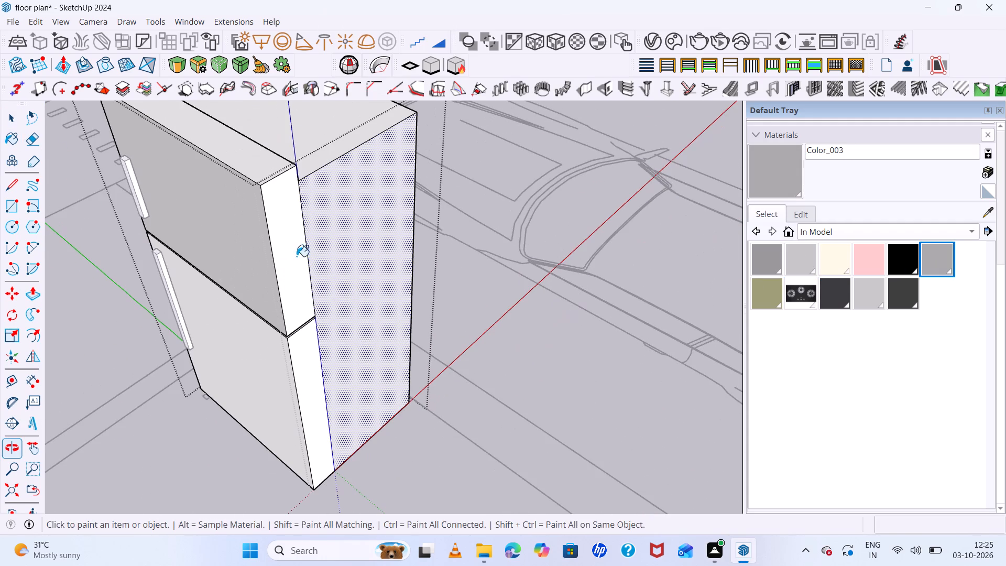
{"action": "left_click", "coordinate": [291, 253]}
{"action": "left_click", "coordinate": [327, 350]}
{"action": "left_click", "coordinate": [311, 356]}
{"action": "middle_click_drag", "start_coordinate": [260, 376], "coordinate": [493, 318]}
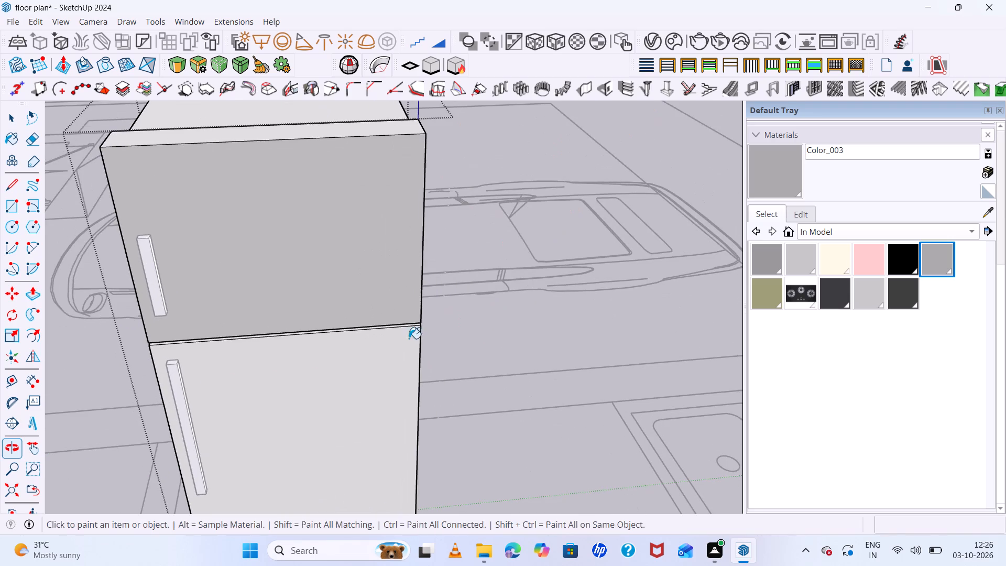
{"action": "left_click", "coordinate": [329, 380]}
Paint the fridge's opposite side, its top faces and the remaining door edges with Color_003, and leave the group.
{"action": "middle_click_drag", "start_coordinate": [242, 368], "coordinate": [684, 308]}
{"action": "left_click", "coordinate": [226, 335]}
{"action": "middle_click_drag", "start_coordinate": [313, 257], "coordinate": [323, 422]}
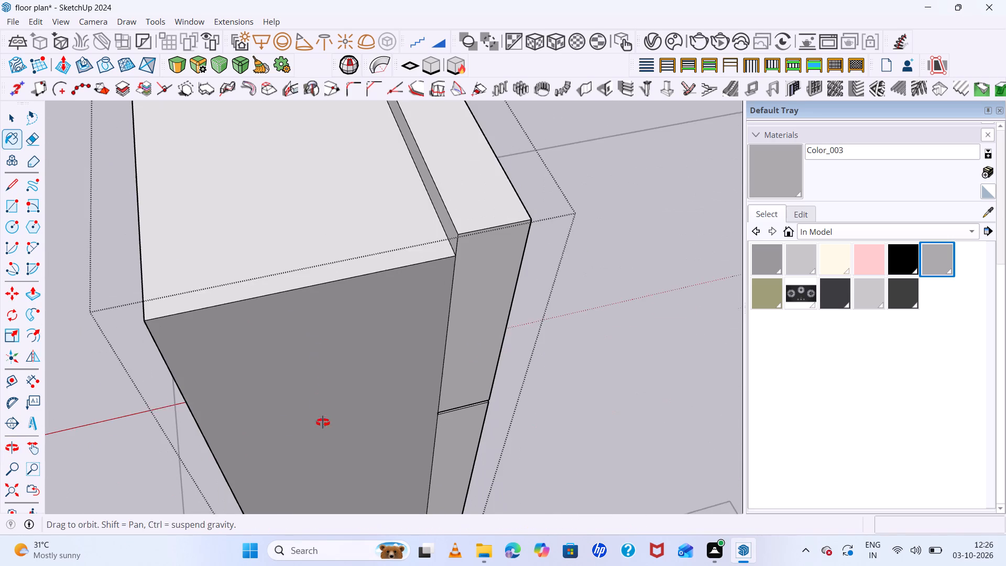
{"action": "middle_click_drag", "start_coordinate": [323, 422], "coordinate": [323, 422]}
{"action": "left_click", "coordinate": [272, 232]}
{"action": "left_click", "coordinate": [493, 197]}
{"action": "left_click", "coordinate": [470, 308]}
{"action": "middle_click_drag", "start_coordinate": [514, 361], "coordinate": [441, 89]}
{"action": "left_click", "coordinate": [473, 395]}
{"action": "scroll", "coordinate": [314, 181], "scroll_direction": "down", "scroll_amount": 15}
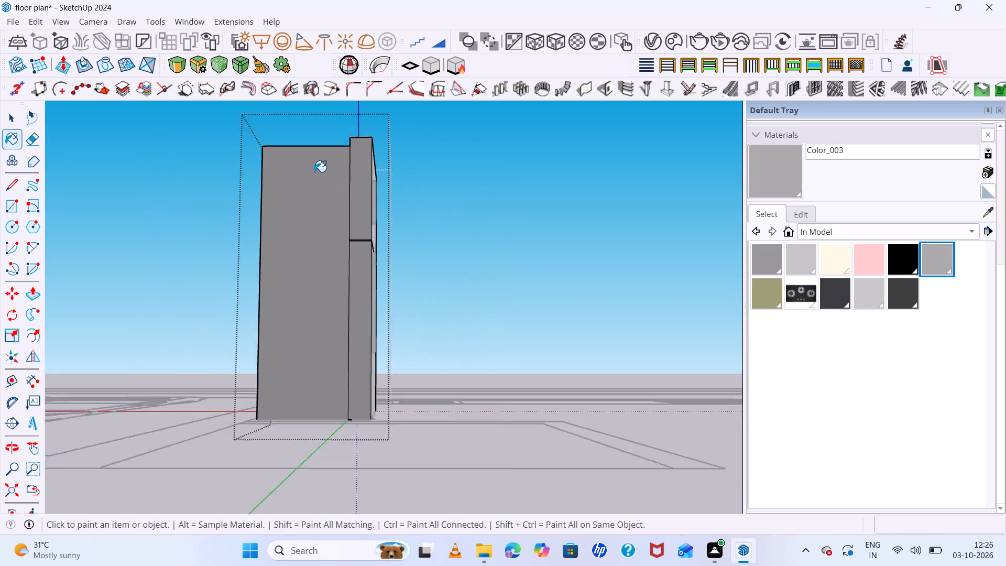
{"action": "middle_click_drag", "start_coordinate": [398, 299], "coordinate": [103, 386]}
{"action": "scroll", "coordinate": [256, 304], "scroll_direction": "down", "scroll_amount": 1}
{"action": "scroll", "coordinate": [364, 264], "scroll_direction": "up", "scroll_amount": 7}
{"action": "key", "text": "space"}
{"action": "left_click", "coordinate": [548, 239]}
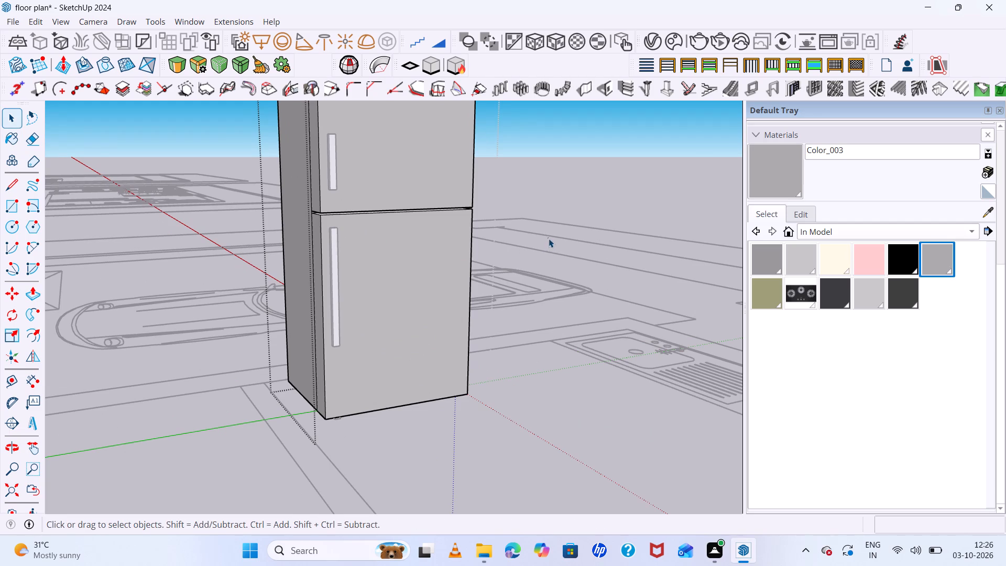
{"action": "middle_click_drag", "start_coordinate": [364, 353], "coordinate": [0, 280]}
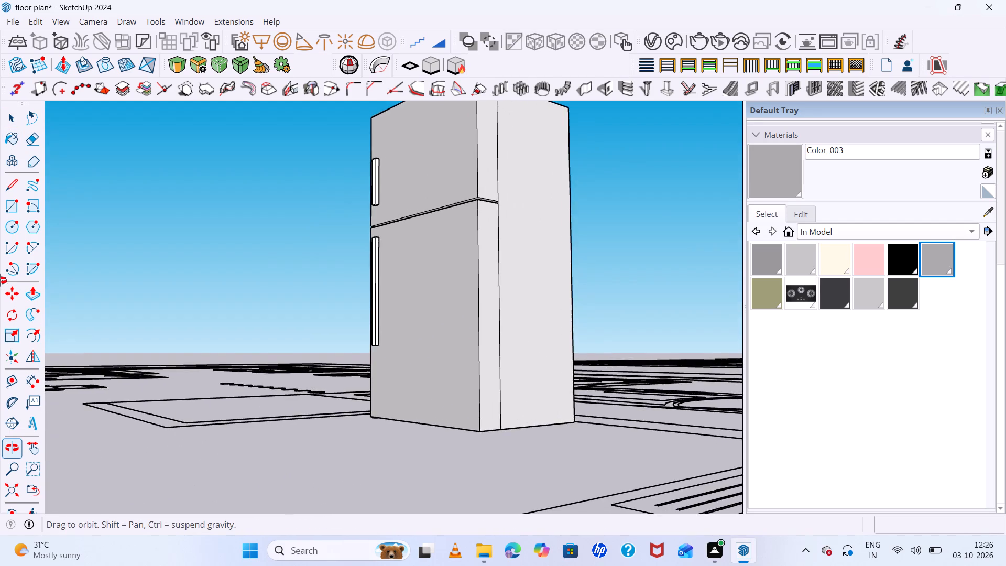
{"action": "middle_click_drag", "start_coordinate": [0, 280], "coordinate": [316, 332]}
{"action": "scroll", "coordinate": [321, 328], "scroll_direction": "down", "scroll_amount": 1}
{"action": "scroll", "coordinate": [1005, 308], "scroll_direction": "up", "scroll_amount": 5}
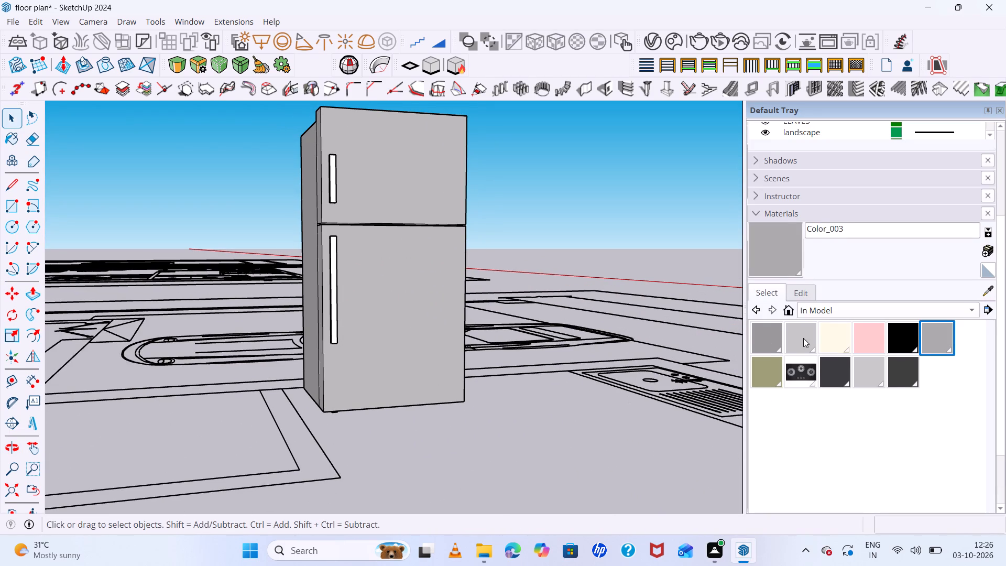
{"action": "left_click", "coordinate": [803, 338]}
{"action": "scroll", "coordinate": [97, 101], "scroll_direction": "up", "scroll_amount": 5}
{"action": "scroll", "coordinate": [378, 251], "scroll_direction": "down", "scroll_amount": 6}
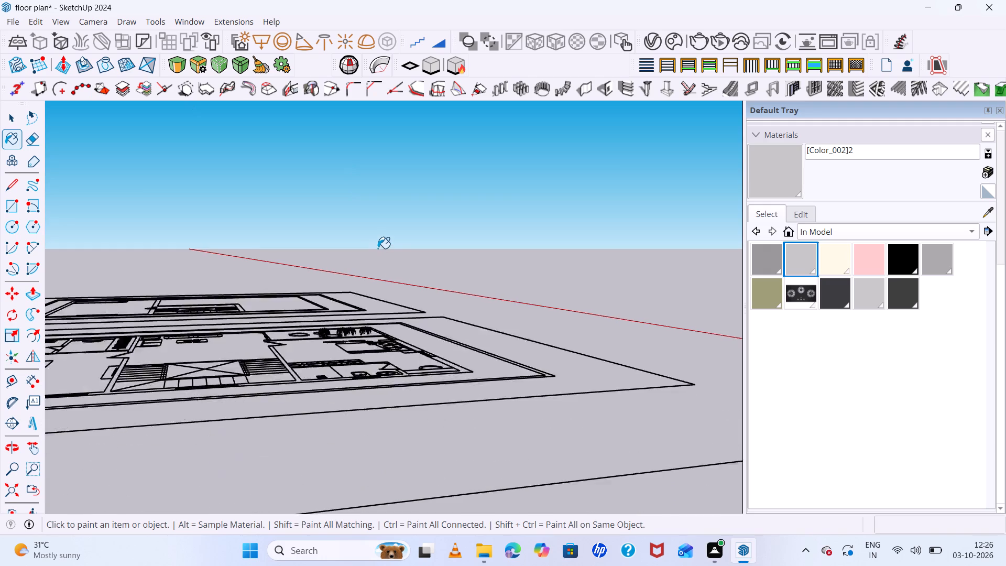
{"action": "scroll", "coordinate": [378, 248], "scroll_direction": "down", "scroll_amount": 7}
Delete the standing woman scale figure near the model origin.
{"action": "left_click", "coordinate": [9, 490]}
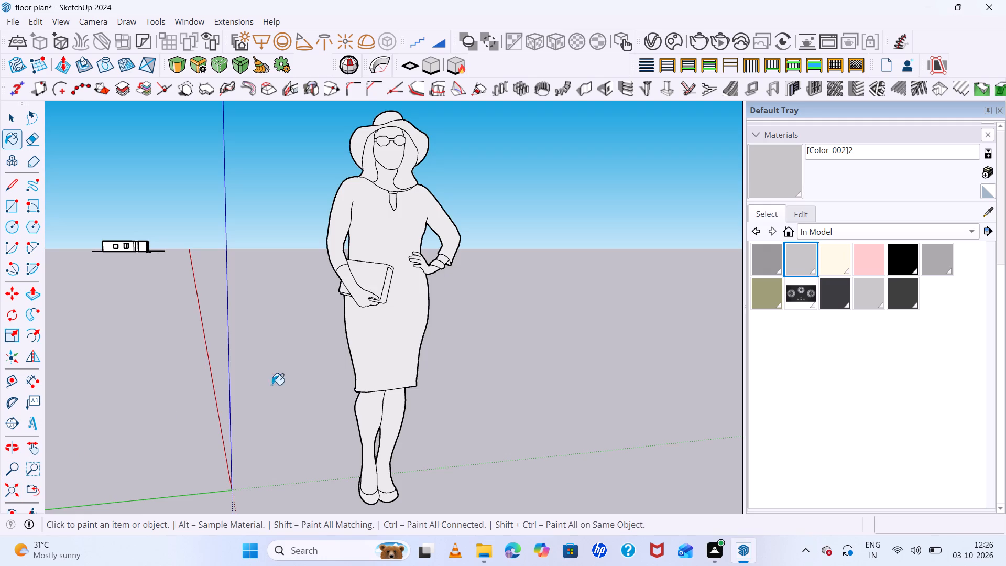
{"action": "key", "text": "space"}
{"action": "left_click_drag", "start_coordinate": [471, 192], "coordinate": [354, 342]}
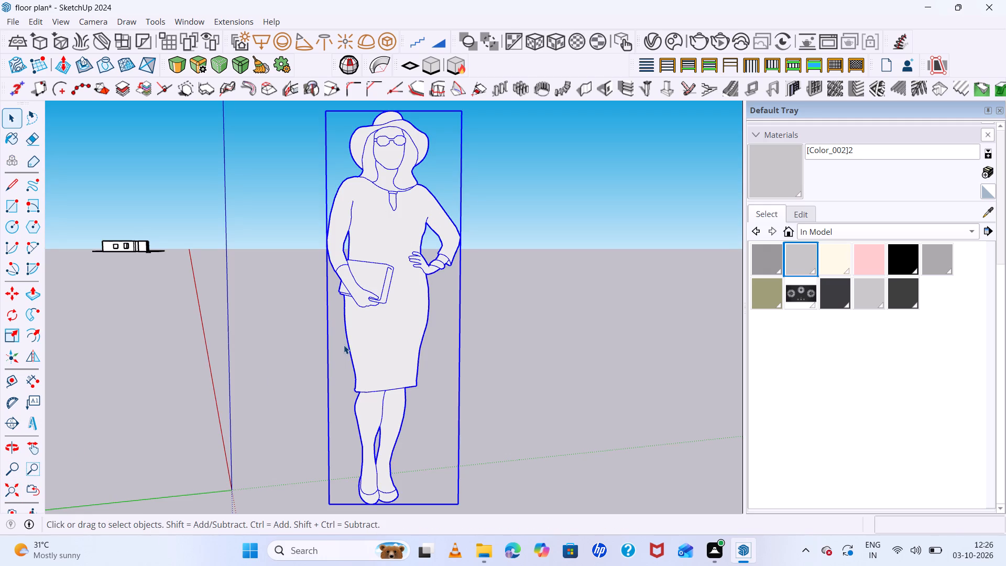
{"action": "key", "text": "Delete"}
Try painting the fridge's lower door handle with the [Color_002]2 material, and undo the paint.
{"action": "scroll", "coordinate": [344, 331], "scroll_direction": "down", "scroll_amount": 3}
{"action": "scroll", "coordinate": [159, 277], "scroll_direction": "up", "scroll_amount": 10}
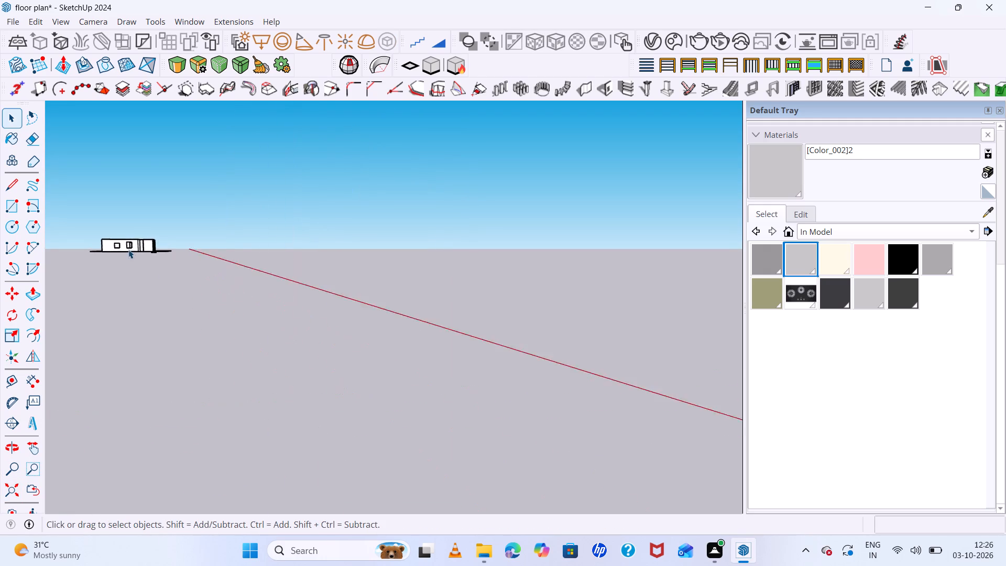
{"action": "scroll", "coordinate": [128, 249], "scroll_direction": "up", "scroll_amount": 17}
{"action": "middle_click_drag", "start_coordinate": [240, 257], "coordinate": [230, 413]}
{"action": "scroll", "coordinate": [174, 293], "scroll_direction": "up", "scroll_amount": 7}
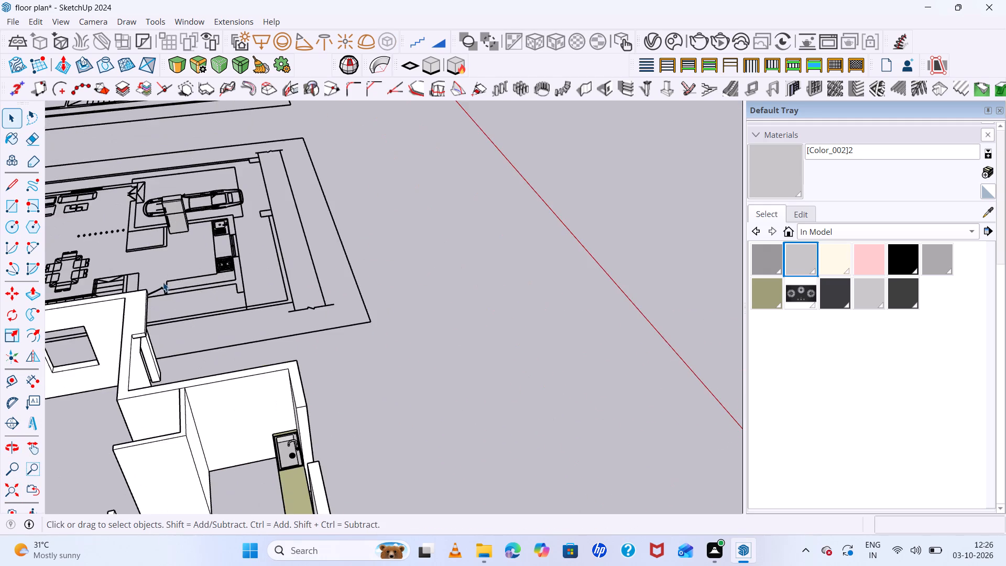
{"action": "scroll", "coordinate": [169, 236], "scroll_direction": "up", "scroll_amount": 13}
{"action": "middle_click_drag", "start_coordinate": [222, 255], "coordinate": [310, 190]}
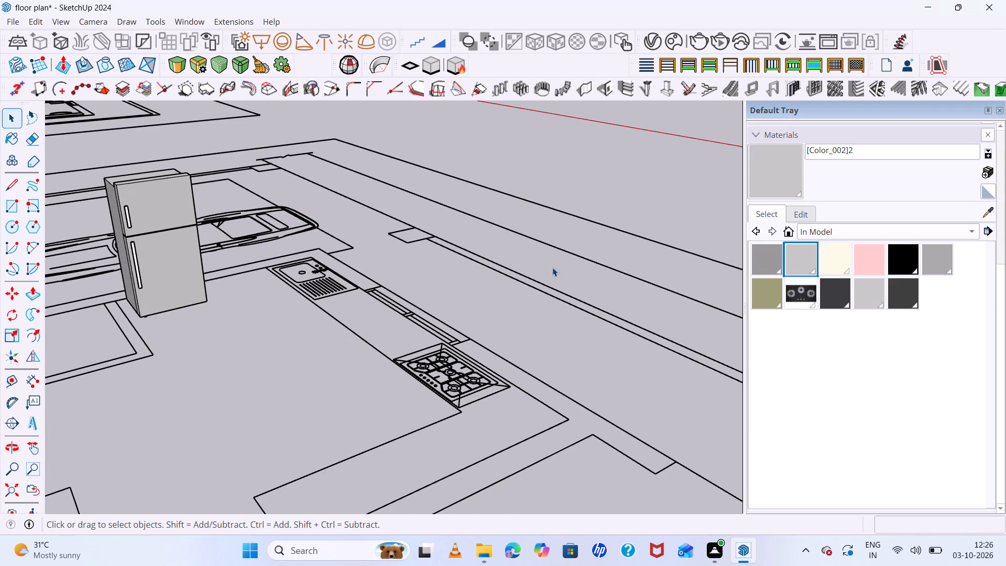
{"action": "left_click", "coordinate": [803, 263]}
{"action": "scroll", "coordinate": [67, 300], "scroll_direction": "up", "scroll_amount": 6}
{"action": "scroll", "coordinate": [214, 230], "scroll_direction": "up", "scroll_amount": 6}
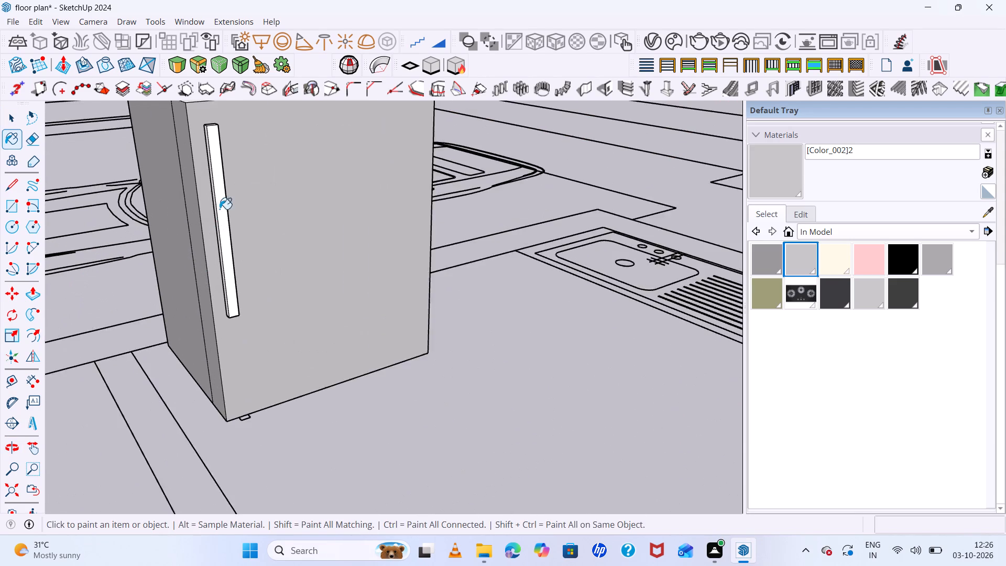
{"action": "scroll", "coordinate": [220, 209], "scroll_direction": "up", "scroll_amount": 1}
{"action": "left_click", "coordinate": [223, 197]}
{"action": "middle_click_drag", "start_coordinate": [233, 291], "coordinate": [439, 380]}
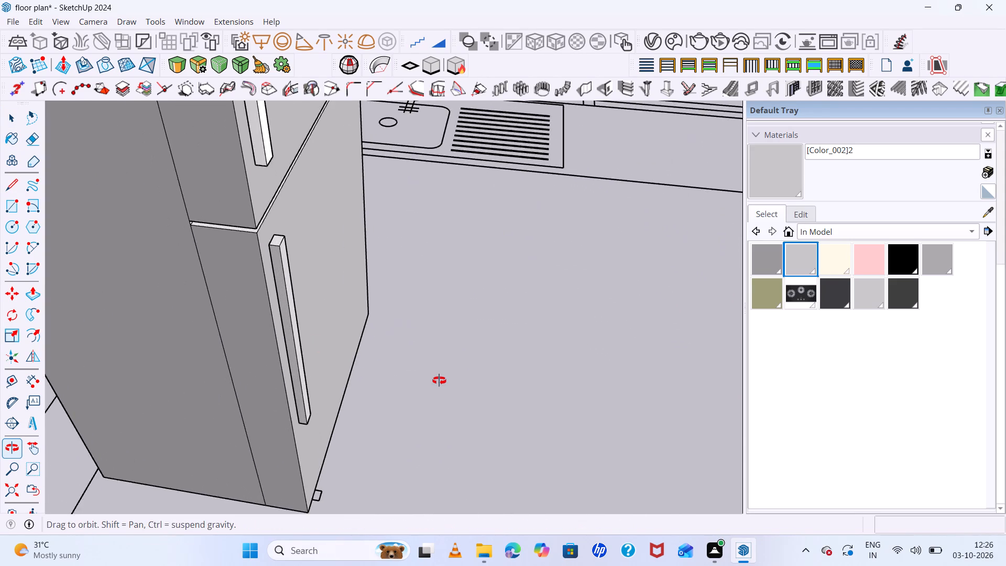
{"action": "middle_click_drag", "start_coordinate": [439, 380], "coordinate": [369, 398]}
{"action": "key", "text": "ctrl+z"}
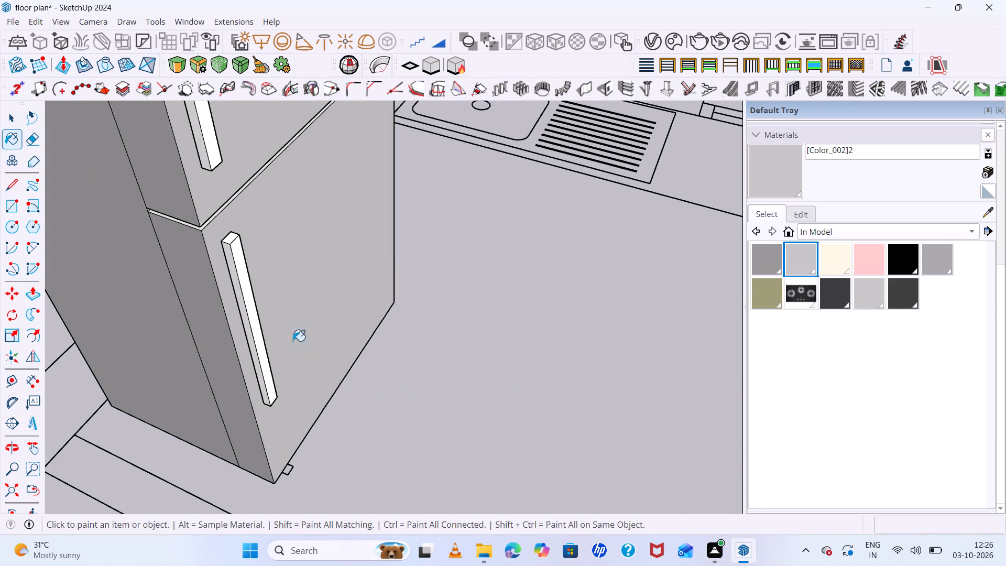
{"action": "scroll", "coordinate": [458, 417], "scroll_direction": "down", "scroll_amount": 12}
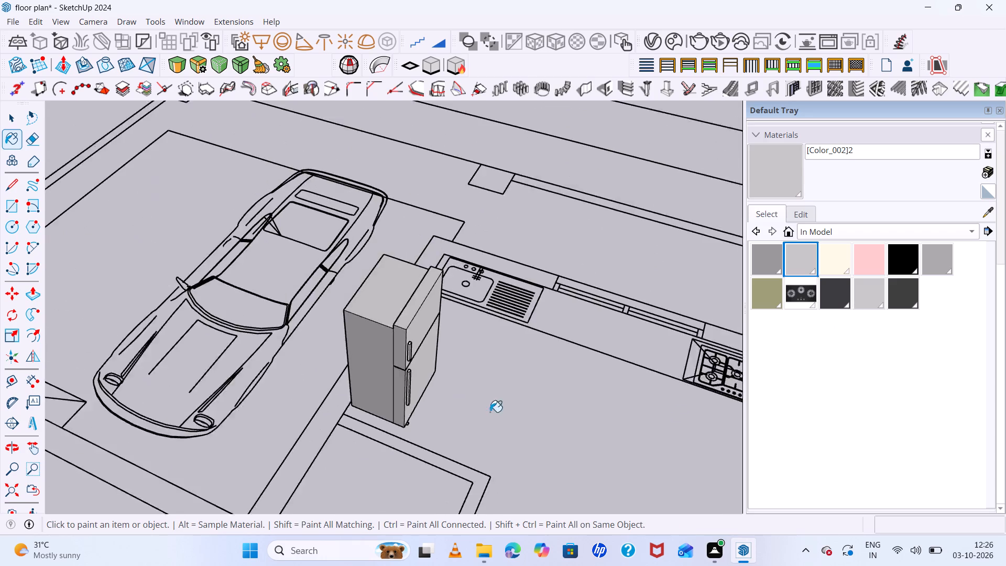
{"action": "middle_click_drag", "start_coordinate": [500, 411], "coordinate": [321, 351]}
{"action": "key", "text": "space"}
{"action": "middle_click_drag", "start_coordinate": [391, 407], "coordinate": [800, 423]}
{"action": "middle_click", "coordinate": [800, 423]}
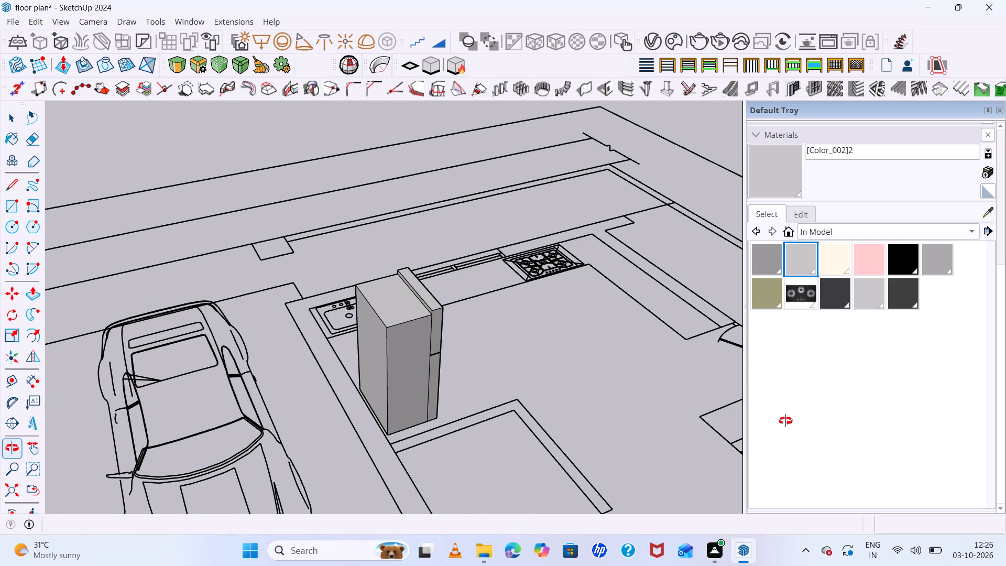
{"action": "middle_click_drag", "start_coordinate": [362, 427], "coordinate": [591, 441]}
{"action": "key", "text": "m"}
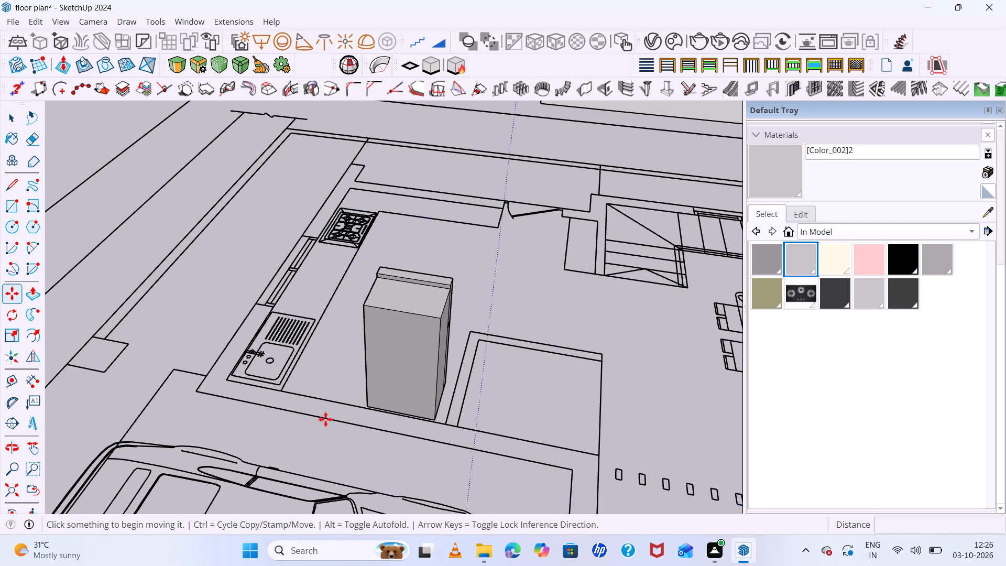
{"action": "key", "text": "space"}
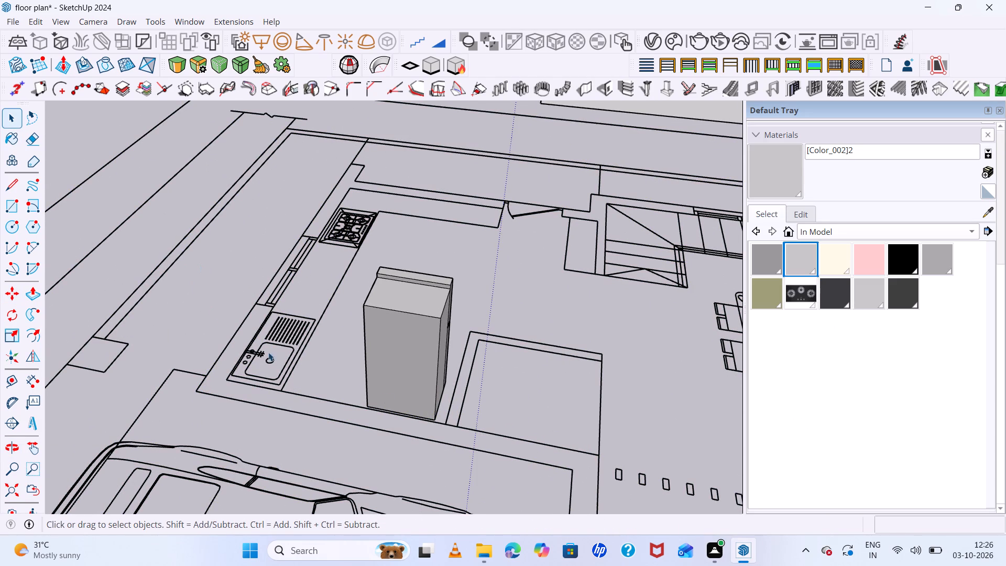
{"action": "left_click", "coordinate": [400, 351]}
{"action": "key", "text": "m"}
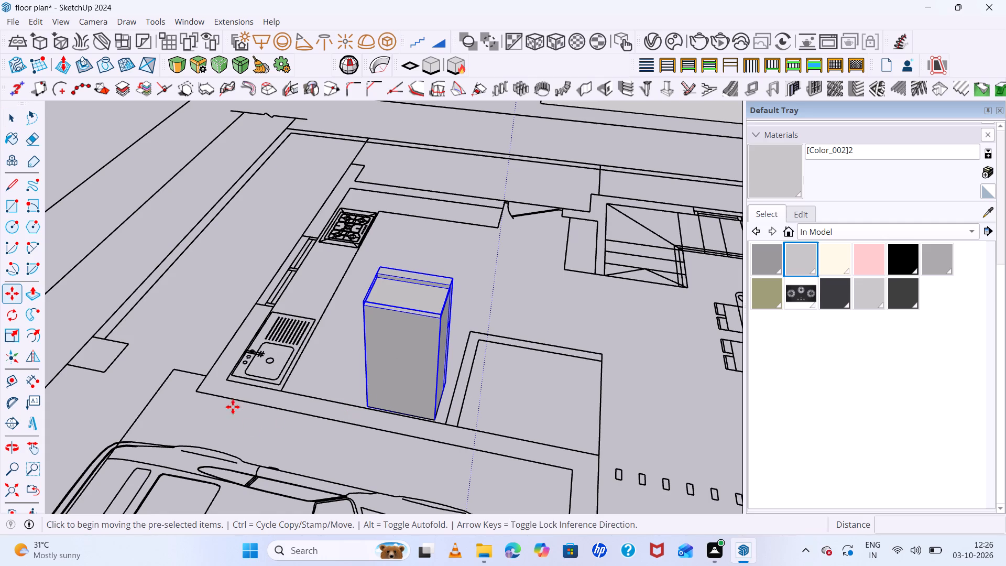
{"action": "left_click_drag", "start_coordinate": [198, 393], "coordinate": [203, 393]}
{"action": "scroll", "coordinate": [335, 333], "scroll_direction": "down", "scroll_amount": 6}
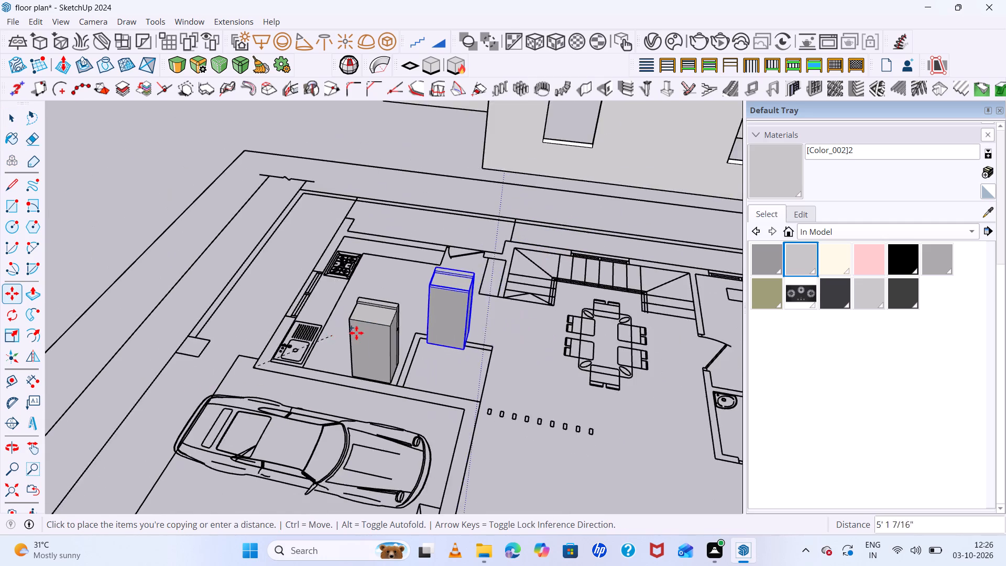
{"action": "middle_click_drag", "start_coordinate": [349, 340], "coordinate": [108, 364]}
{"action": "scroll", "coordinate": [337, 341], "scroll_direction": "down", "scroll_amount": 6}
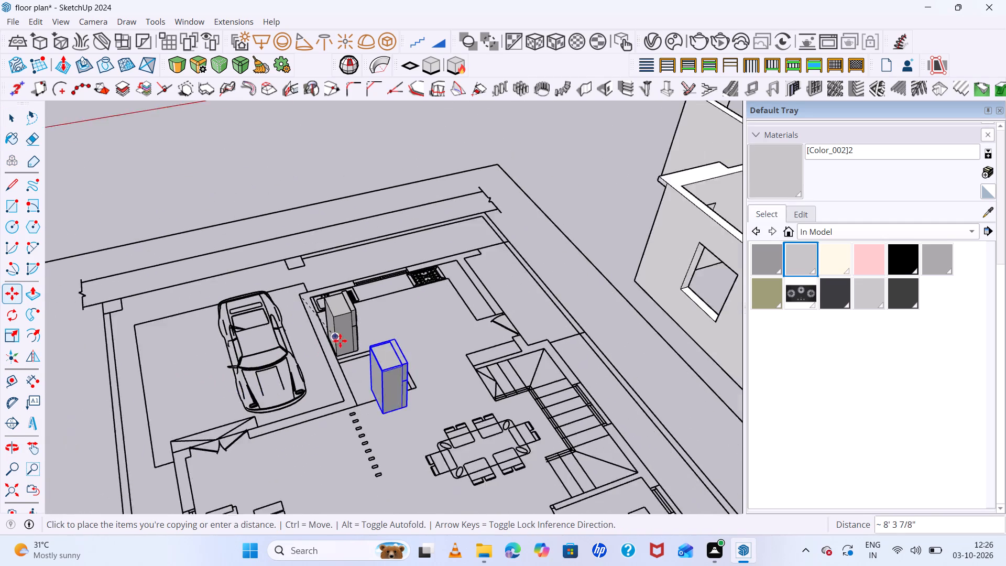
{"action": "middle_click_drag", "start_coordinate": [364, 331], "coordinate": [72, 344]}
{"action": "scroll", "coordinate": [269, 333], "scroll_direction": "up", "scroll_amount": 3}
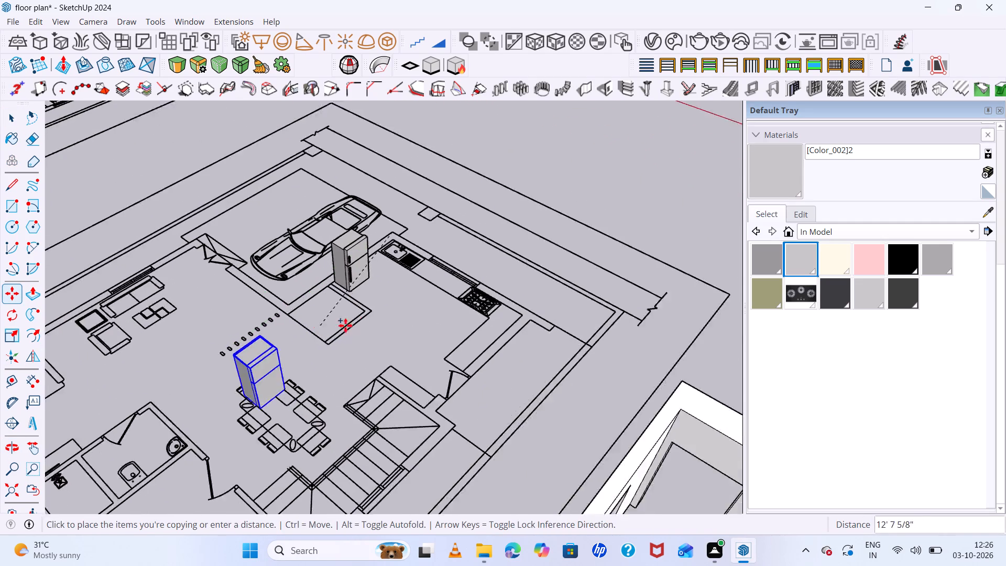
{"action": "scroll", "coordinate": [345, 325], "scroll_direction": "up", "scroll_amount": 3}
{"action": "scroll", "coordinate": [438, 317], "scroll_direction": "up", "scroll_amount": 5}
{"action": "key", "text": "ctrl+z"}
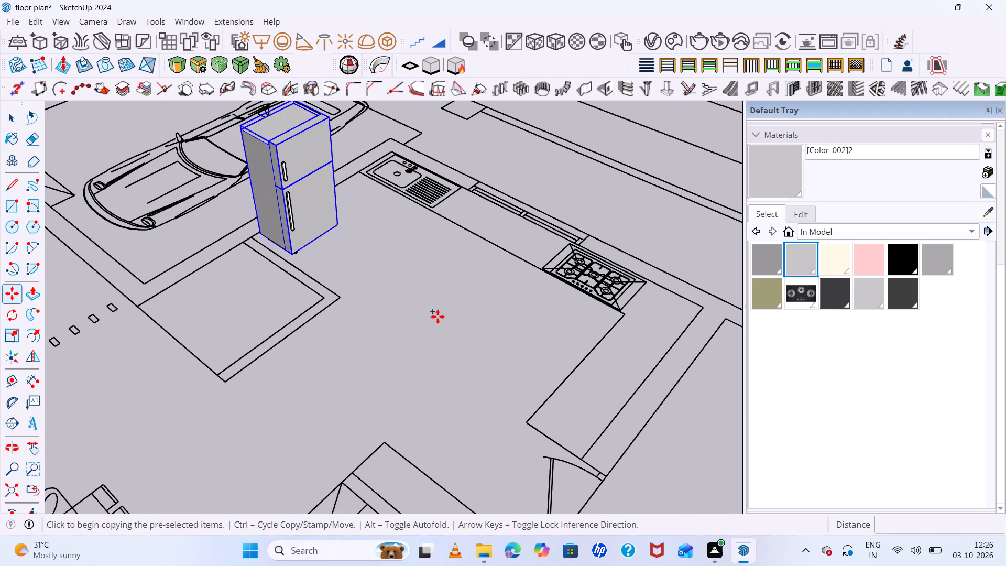
Group the fridge body together with its upper and lower door handles.
{"action": "middle_click_drag", "start_coordinate": [219, 264], "coordinate": [258, 323]}
{"action": "scroll", "coordinate": [327, 234], "scroll_direction": "up", "scroll_amount": 6}
{"action": "middle_click_drag", "start_coordinate": [407, 318], "coordinate": [342, 316]}
{"action": "key", "text": "space"}
{"action": "left_click", "coordinate": [245, 188]}
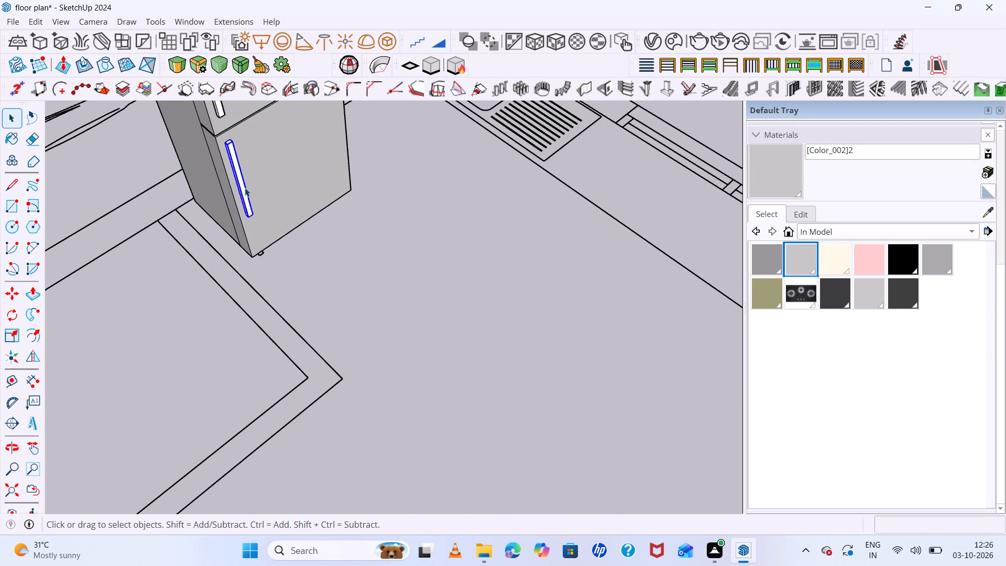
{"action": "left_click", "coordinate": [220, 108], "text": "shift"}
{"action": "left_click", "coordinate": [271, 157], "text": "shift"}
{"action": "right_click", "coordinate": [272, 157]}
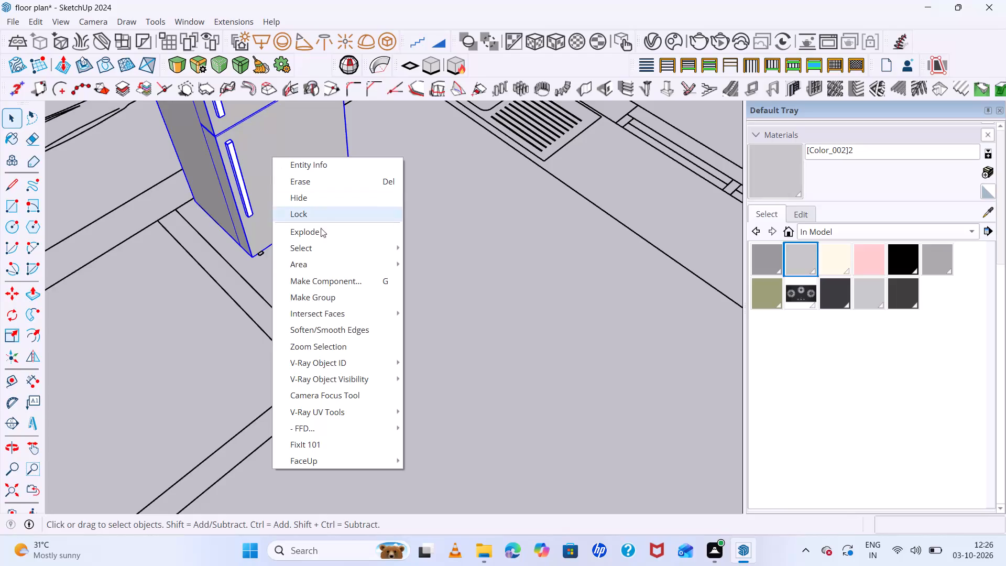
{"action": "left_click", "coordinate": [332, 299]}
Move the fridge group from the floor plan's outer kitchen wall corner to the matching wall corner of the 3D house.
{"action": "middle_click_drag", "start_coordinate": [220, 291], "coordinate": [848, 377]}
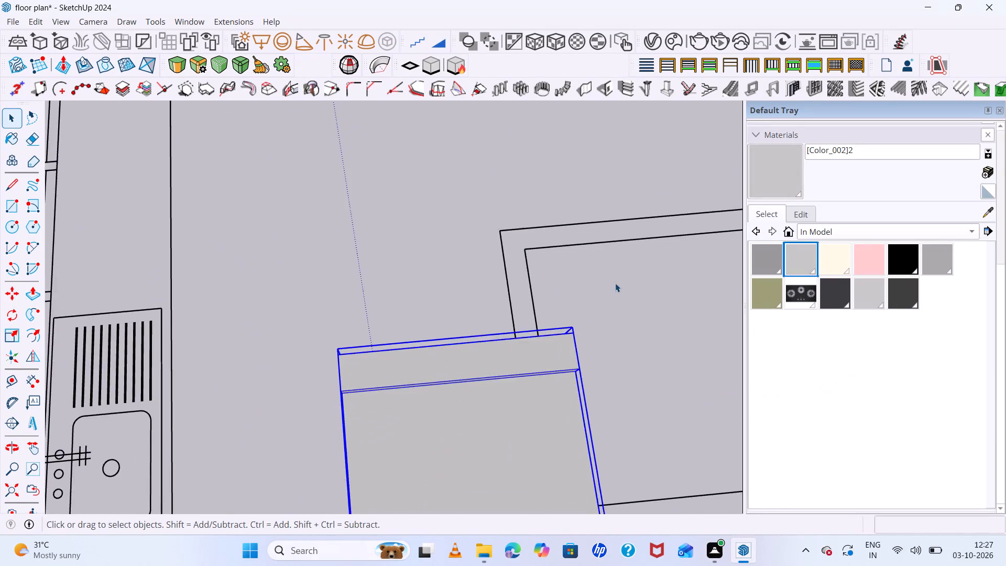
{"action": "scroll", "coordinate": [615, 283], "scroll_direction": "down", "scroll_amount": 13}
{"action": "middle_click_drag", "start_coordinate": [594, 328], "coordinate": [587, 256]}
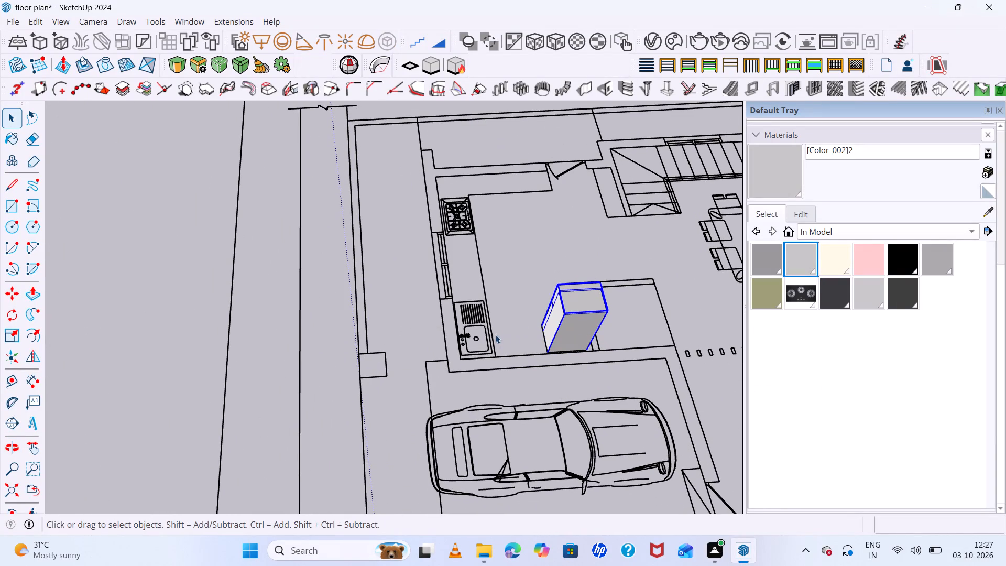
{"action": "key", "text": "m"}
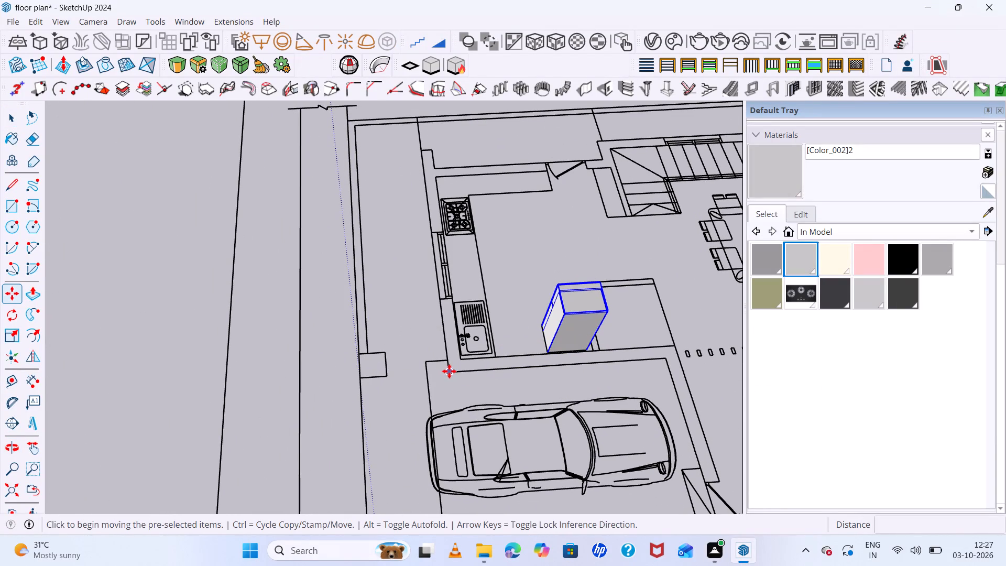
{"action": "left_click", "coordinate": [449, 371]}
{"action": "scroll", "coordinate": [484, 264], "scroll_direction": "down", "scroll_amount": 20}
{"action": "scroll", "coordinate": [484, 264], "scroll_direction": "down", "scroll_amount": 1}
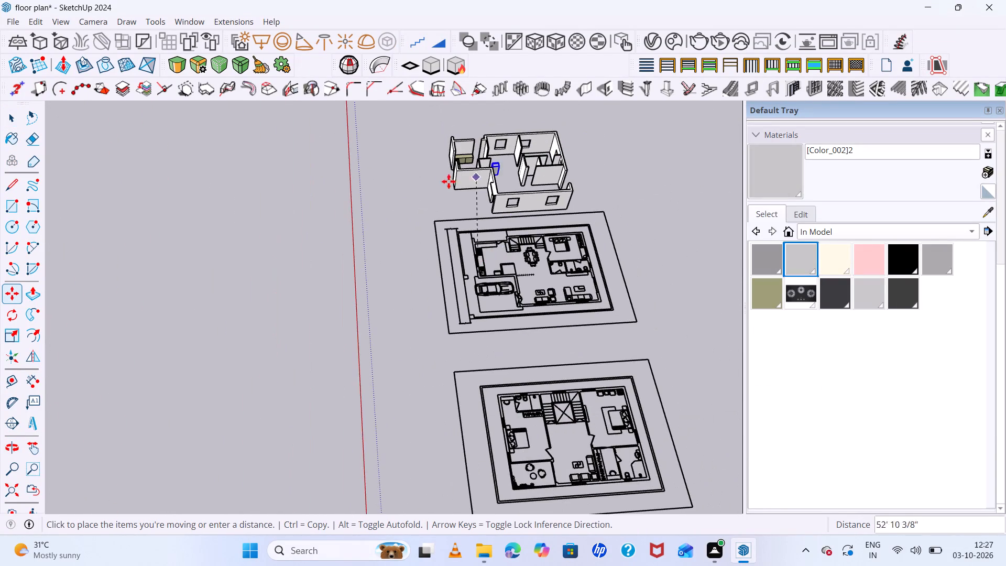
{"action": "scroll", "coordinate": [443, 182], "scroll_direction": "up", "scroll_amount": 14}
{"action": "left_click", "coordinate": [461, 201]}
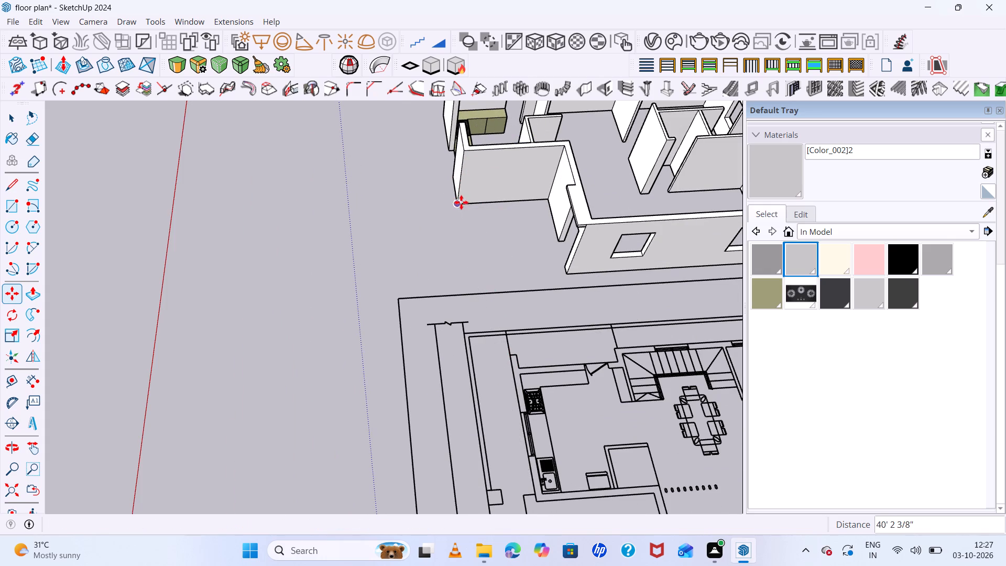
Open the fridge group standing beside the sink counter in the 3D house's kitchen for editing.
{"action": "middle_click_drag", "start_coordinate": [502, 258], "coordinate": [880, 364]}
{"action": "scroll", "coordinate": [420, 182], "scroll_direction": "down", "scroll_amount": 7}
{"action": "middle_click_drag", "start_coordinate": [352, 214], "coordinate": [798, 190]}
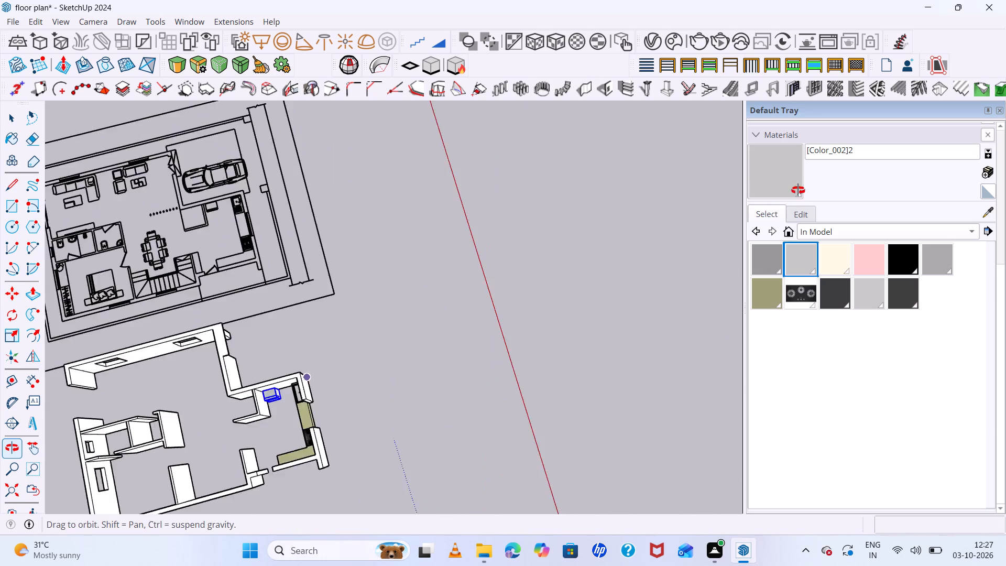
{"action": "middle_click_drag", "start_coordinate": [798, 190], "coordinate": [748, 39]}
{"action": "scroll", "coordinate": [279, 330], "scroll_direction": "up", "scroll_amount": 20}
{"action": "scroll", "coordinate": [279, 330], "scroll_direction": "up", "scroll_amount": 2}
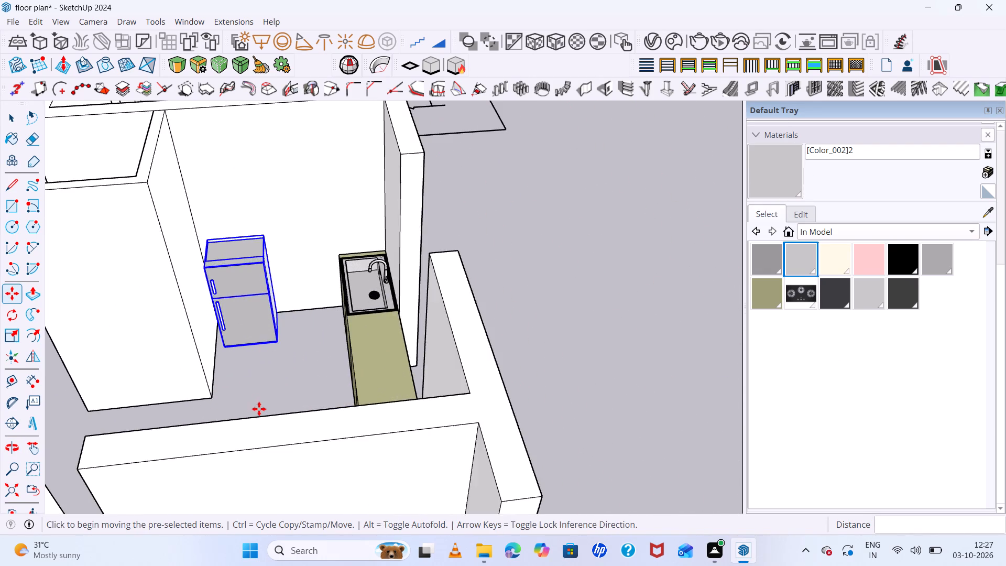
{"action": "middle_click_drag", "start_coordinate": [294, 412], "coordinate": [371, 436]}
{"action": "scroll", "coordinate": [253, 321], "scroll_direction": "up", "scroll_amount": 8}
{"action": "middle_click_drag", "start_coordinate": [277, 382], "coordinate": [280, 335]}
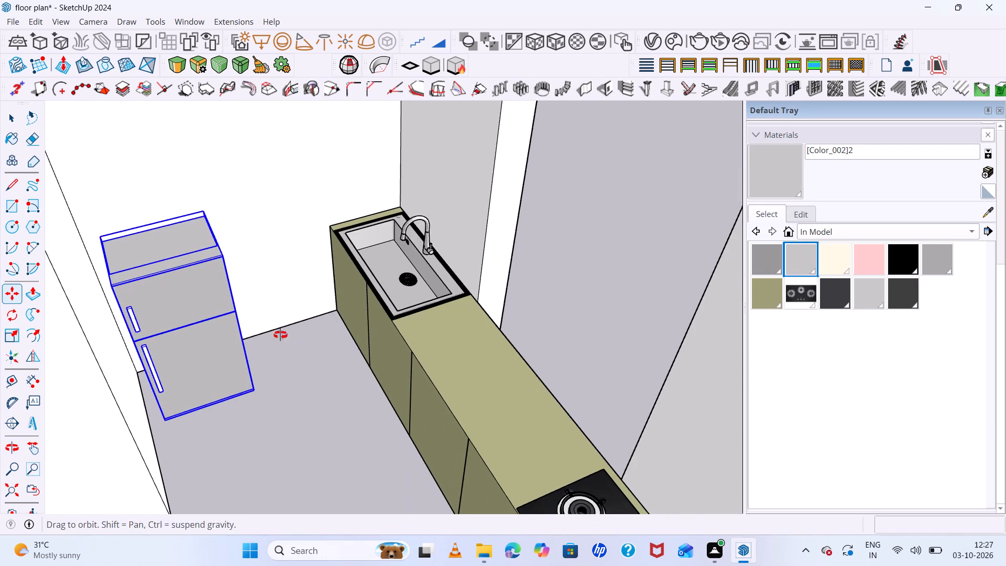
{"action": "middle_click_drag", "start_coordinate": [280, 335], "coordinate": [279, 325]}
{"action": "key", "text": "space"}
{"action": "scroll", "coordinate": [185, 295], "scroll_direction": "up", "scroll_amount": 6}
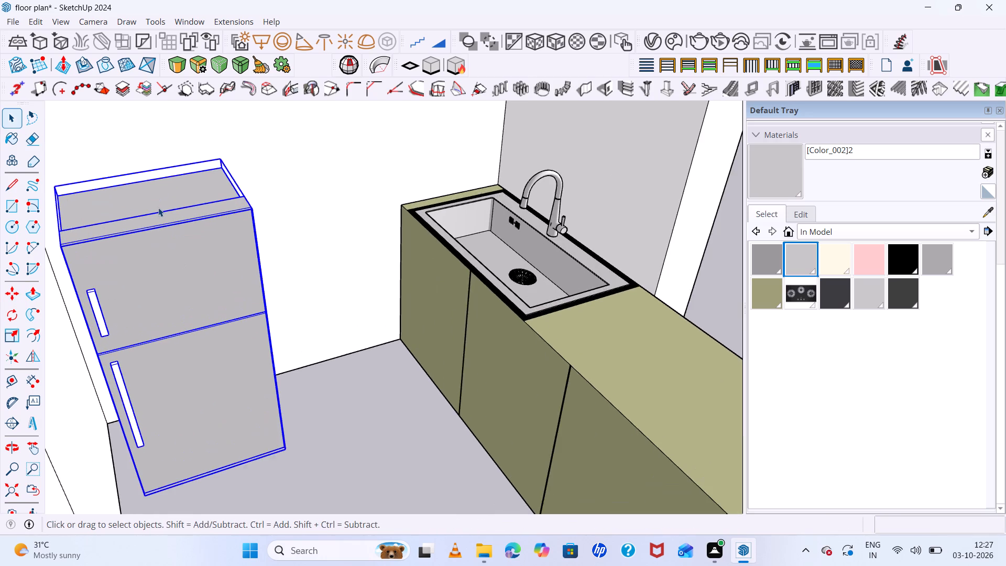
{"action": "triple_click", "coordinate": [158, 206]}
Open the fridge body's nested group inside the fridge group for editing.
{"action": "scroll", "coordinate": [158, 206], "scroll_direction": "up", "scroll_amount": 6}
{"action": "middle_click_drag", "start_coordinate": [232, 247], "coordinate": [487, 318]}
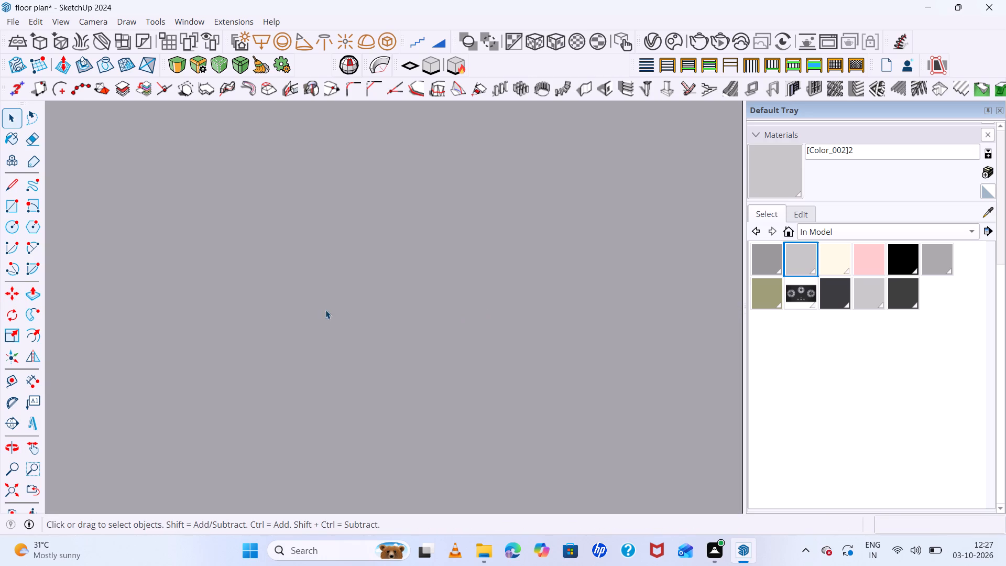
{"action": "scroll", "coordinate": [332, 301], "scroll_direction": "down", "scroll_amount": 6}
{"action": "left_click", "coordinate": [9, 496]}
{"action": "scroll", "coordinate": [90, 466], "scroll_direction": "down", "scroll_amount": 7}
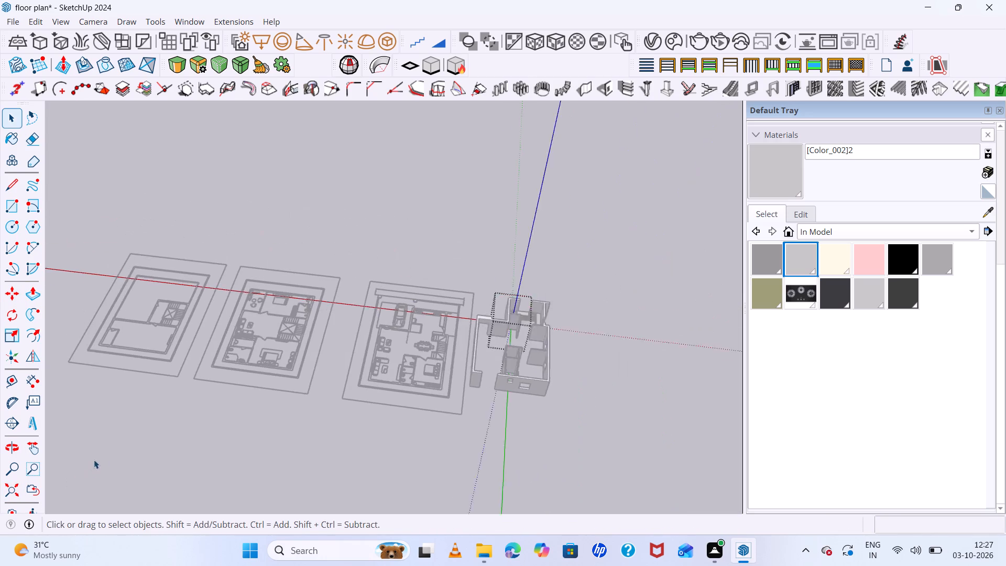
{"action": "scroll", "coordinate": [461, 367], "scroll_direction": "up", "scroll_amount": 6}
{"action": "scroll", "coordinate": [508, 363], "scroll_direction": "up", "scroll_amount": 15}
{"action": "middle_click_drag", "start_coordinate": [489, 342], "coordinate": [450, 357]}
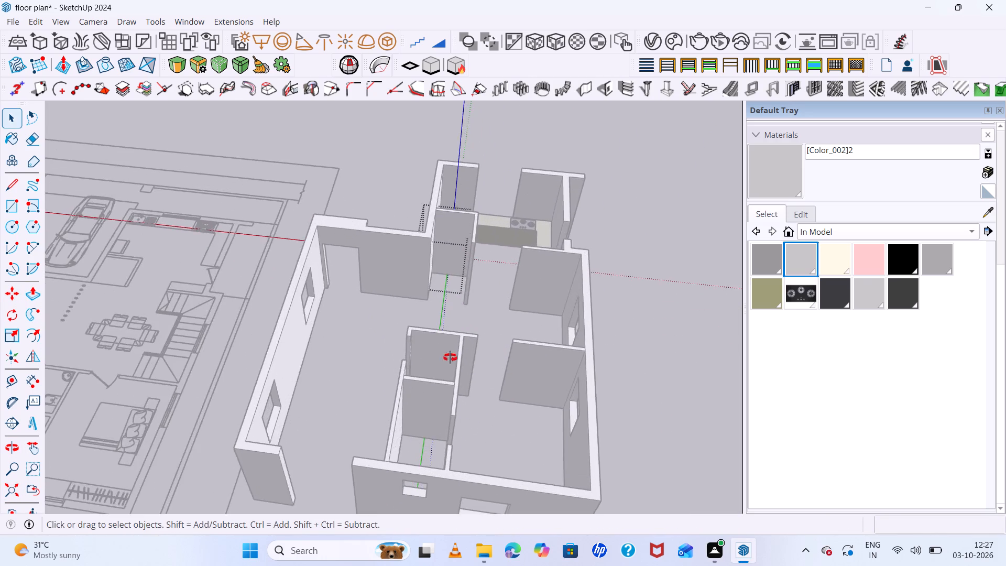
{"action": "middle_click_drag", "start_coordinate": [450, 357], "coordinate": [278, 394]}
{"action": "scroll", "coordinate": [512, 297], "scroll_direction": "up", "scroll_amount": 20}
{"action": "scroll", "coordinate": [512, 297], "scroll_direction": "up", "scroll_amount": 2}
{"action": "middle_click_drag", "start_coordinate": [492, 319], "coordinate": [365, 364]}
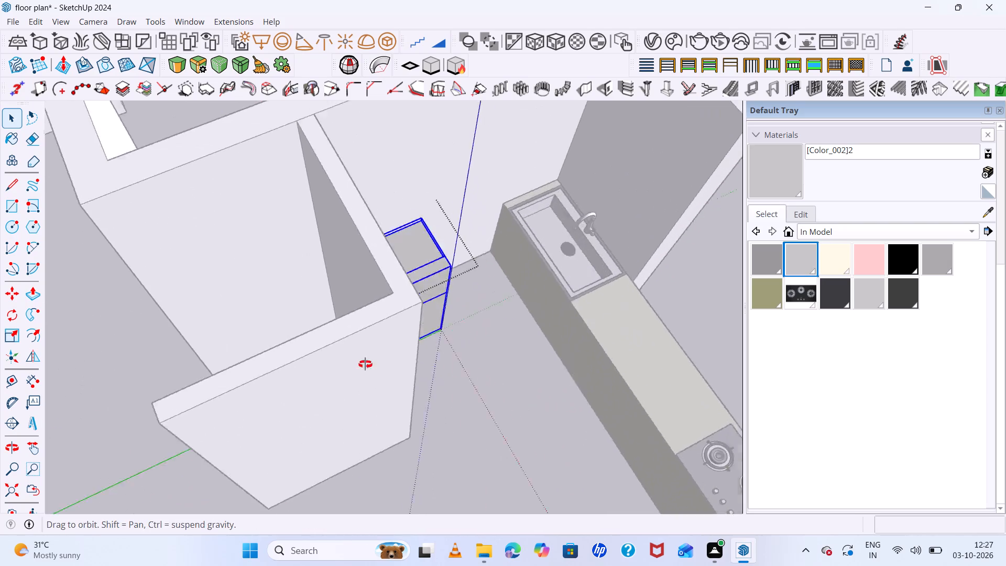
{"action": "middle_click_drag", "start_coordinate": [365, 364], "coordinate": [223, 376]}
{"action": "scroll", "coordinate": [423, 284], "scroll_direction": "up", "scroll_amount": 13}
{"action": "double_click", "coordinate": [417, 267]}
{"action": "left_click", "coordinate": [417, 267]}
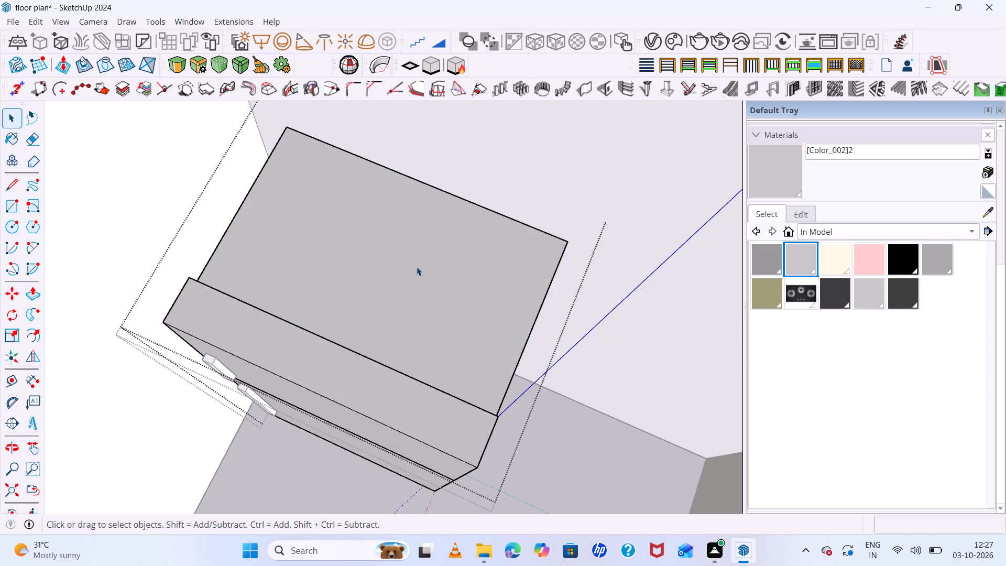
Push/Pull the top face of the fridge's main body up by about 3' 6 5/16".
{"action": "key", "text": "p"}
{"action": "left_click", "coordinate": [412, 270]}
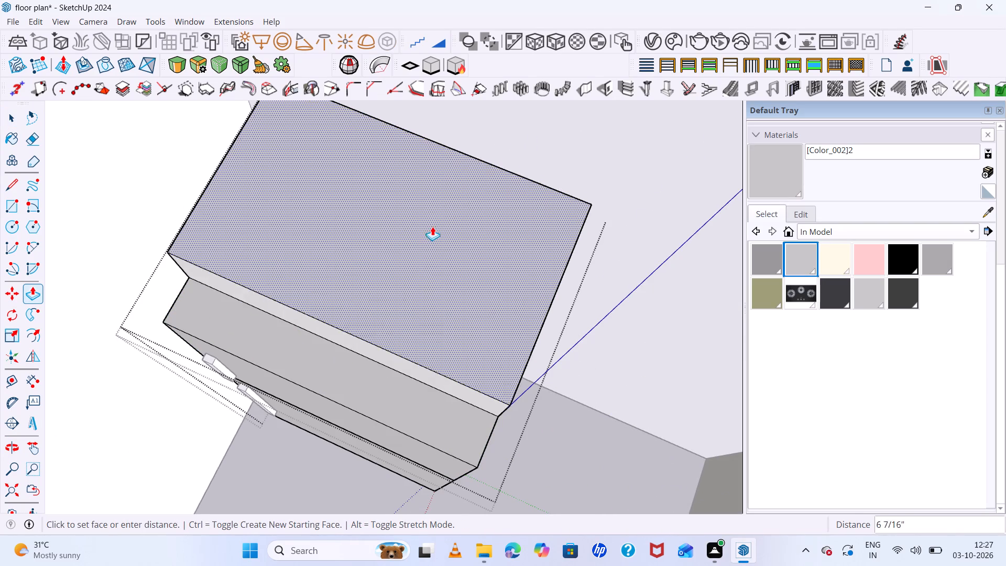
{"action": "scroll", "coordinate": [446, 176], "scroll_direction": "down", "scroll_amount": 16}
{"action": "scroll", "coordinate": [444, 179], "scroll_direction": "down", "scroll_amount": 5}
{"action": "middle_click_drag", "start_coordinate": [443, 182], "coordinate": [479, 123]}
{"action": "scroll", "coordinate": [475, 123], "scroll_direction": "down", "scroll_amount": 11}
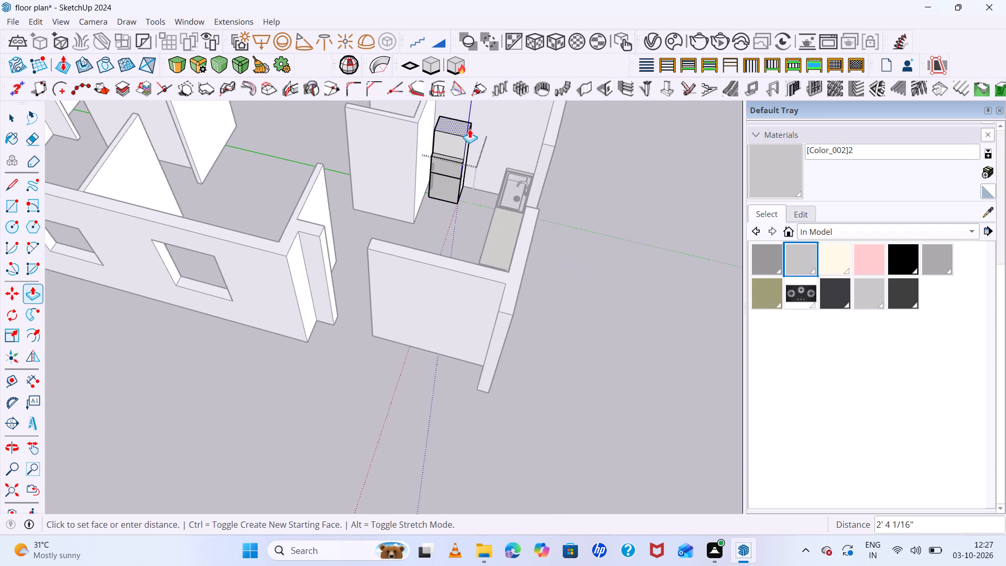
{"action": "left_click", "coordinate": [468, 114]}
Push/Pull the top face of the fridge's upper door up by about 3' 7 7/8" to meet the raised body.
{"action": "scroll", "coordinate": [434, 153], "scroll_direction": "up", "scroll_amount": 8}
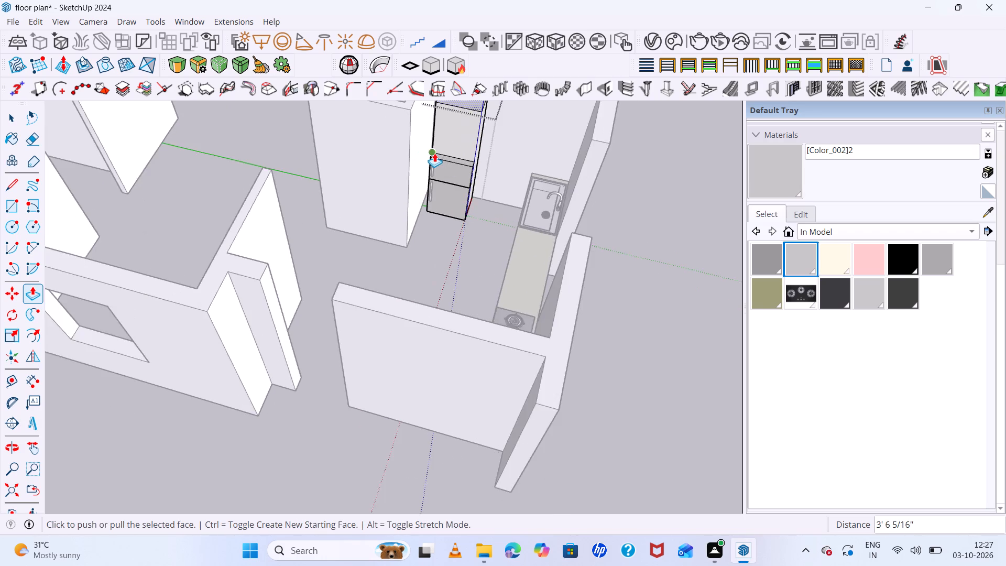
{"action": "scroll", "coordinate": [434, 153], "scroll_direction": "up", "scroll_amount": 6}
{"action": "middle_click_drag", "start_coordinate": [450, 200], "coordinate": [501, 347]}
{"action": "scroll", "coordinate": [462, 234], "scroll_direction": "up", "scroll_amount": 6}
{"action": "key", "text": "space"}
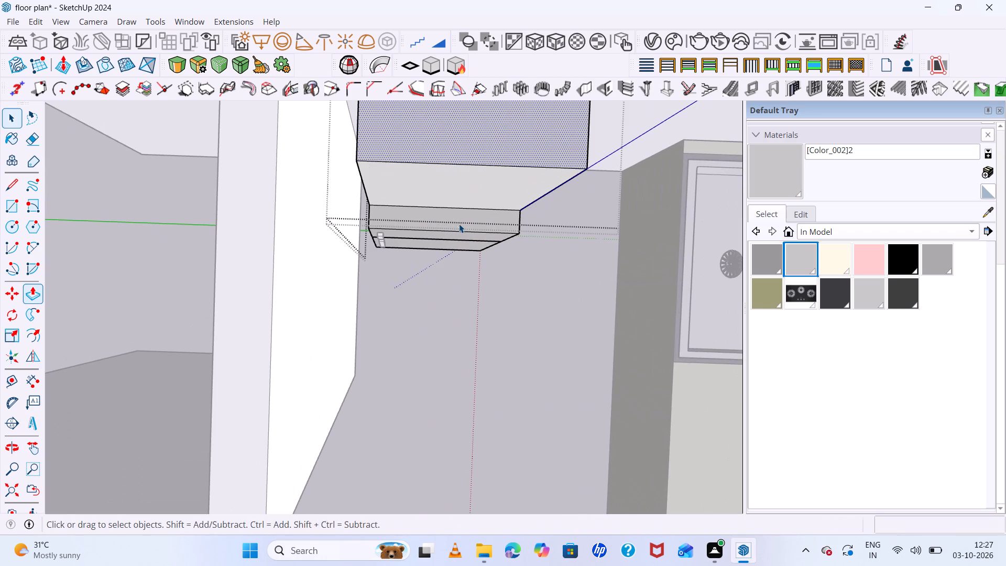
{"action": "left_click", "coordinate": [459, 225]}
{"action": "key", "text": "p"}
{"action": "left_click", "coordinate": [459, 225]}
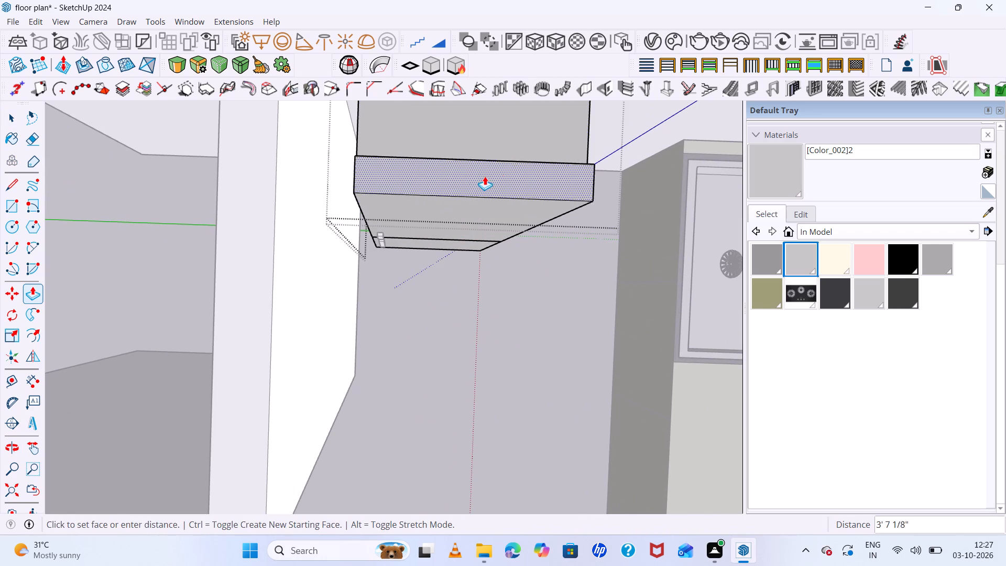
{"action": "left_click", "coordinate": [490, 179]}
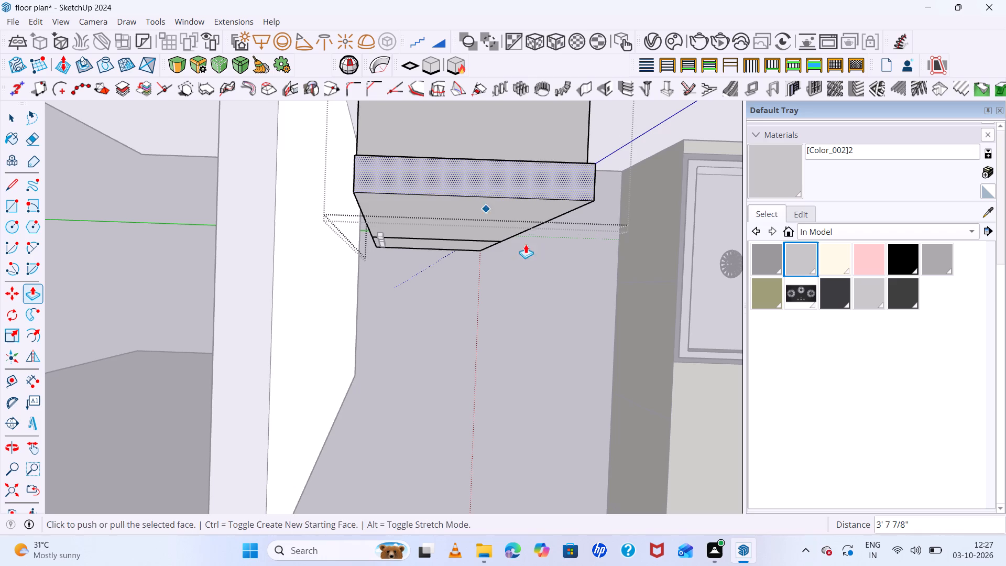
Push/Pull the underside of the fridge's upper door up by about 3' 7/8" to shorten that door from below.
{"action": "middle_click_drag", "start_coordinate": [528, 233], "coordinate": [491, 102]}
{"action": "scroll", "coordinate": [434, 298], "scroll_direction": "up", "scroll_amount": 5}
{"action": "scroll", "coordinate": [436, 298], "scroll_direction": "down", "scroll_amount": 14}
{"action": "middle_click_drag", "start_coordinate": [449, 304], "coordinate": [408, 176]}
{"action": "scroll", "coordinate": [473, 268], "scroll_direction": "up", "scroll_amount": 20}
{"action": "scroll", "coordinate": [473, 268], "scroll_direction": "up", "scroll_amount": 7}
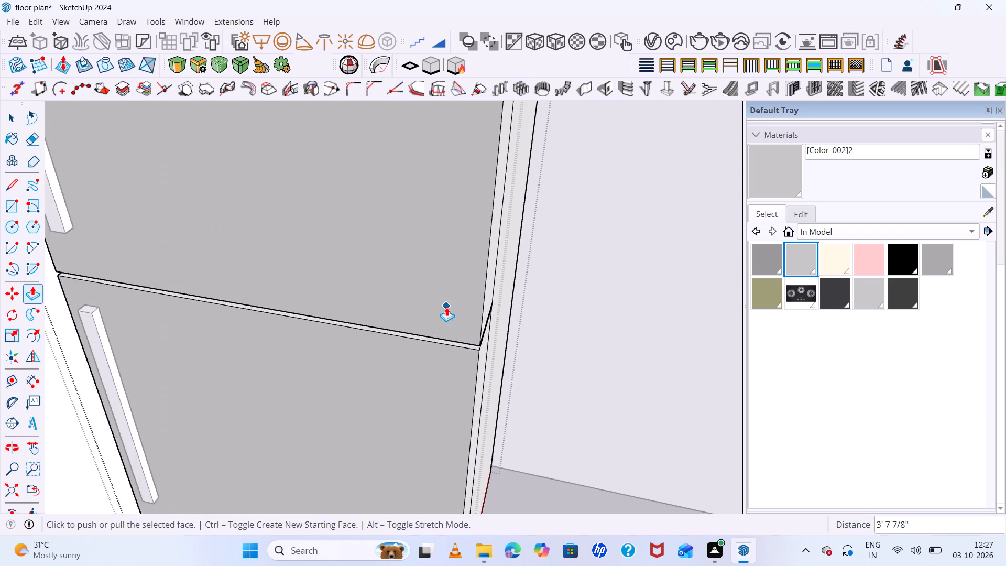
{"action": "scroll", "coordinate": [476, 357], "scroll_direction": "up", "scroll_amount": 6}
{"action": "middle_click_drag", "start_coordinate": [497, 365], "coordinate": [475, 247]}
{"action": "scroll", "coordinate": [495, 328], "scroll_direction": "up", "scroll_amount": 2}
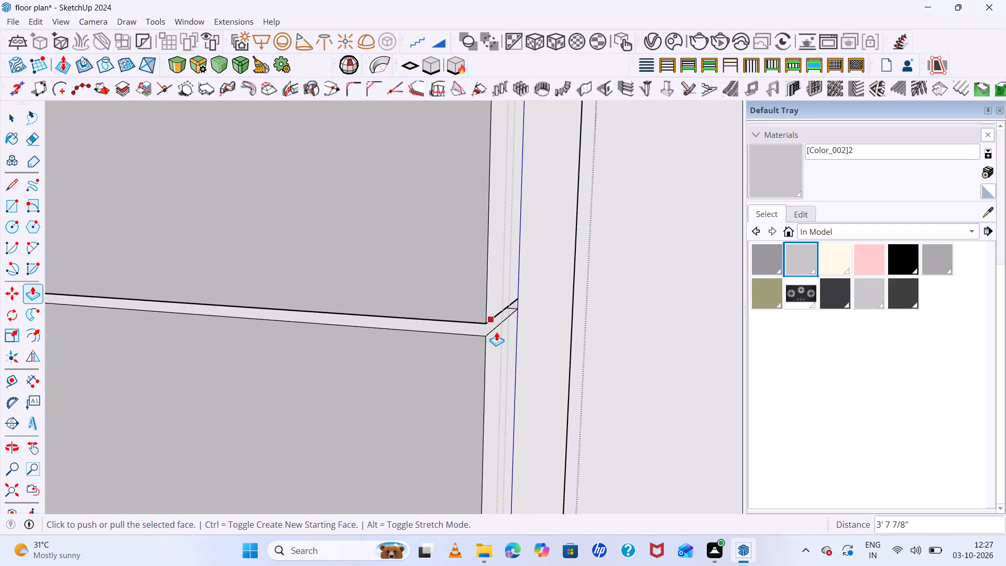
{"action": "scroll", "coordinate": [496, 332], "scroll_direction": "up", "scroll_amount": 4}
{"action": "scroll", "coordinate": [497, 329], "scroll_direction": "up", "scroll_amount": 20}
{"action": "scroll", "coordinate": [454, 333], "scroll_direction": "up", "scroll_amount": 1}
{"action": "middle_click_drag", "start_coordinate": [454, 333], "coordinate": [452, 261]}
{"action": "left_click", "coordinate": [417, 259]}
{"action": "key", "text": "space"}
{"action": "left_click", "coordinate": [417, 255]}
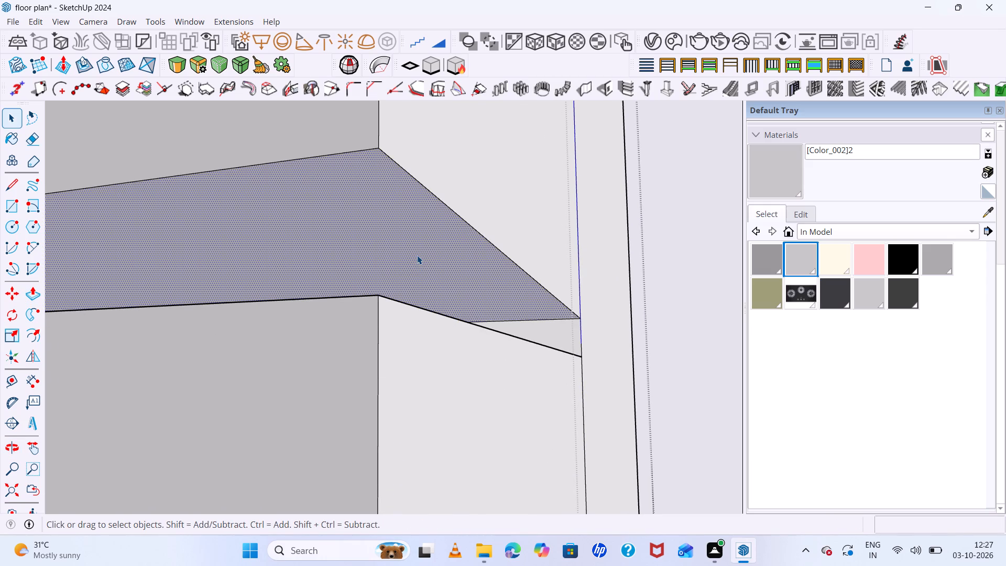
{"action": "key", "text": "p"}
{"action": "left_click", "coordinate": [417, 255]}
{"action": "scroll", "coordinate": [445, 153], "scroll_direction": "down", "scroll_amount": 12}
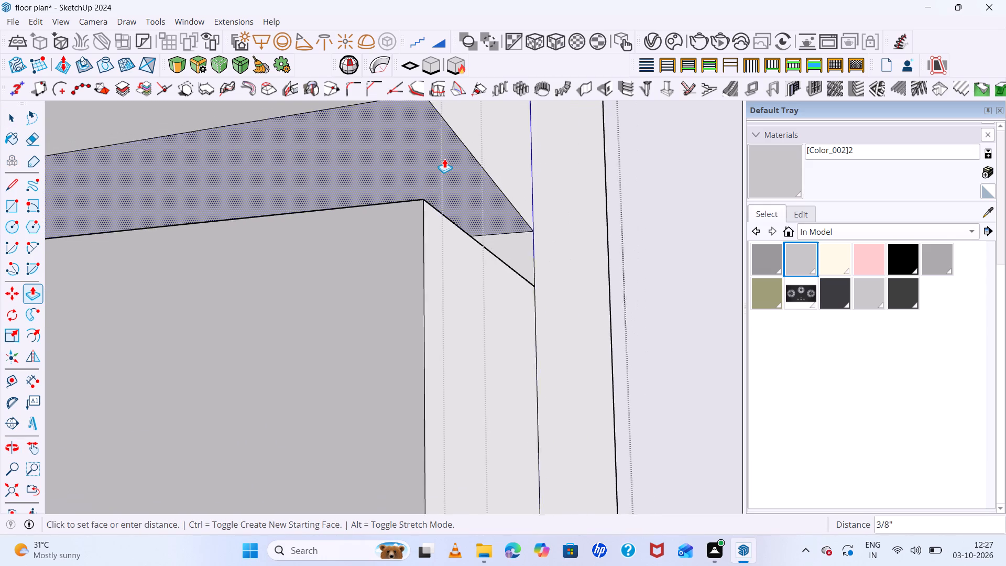
{"action": "scroll", "coordinate": [444, 159], "scroll_direction": "down", "scroll_amount": 20}
{"action": "scroll", "coordinate": [444, 159], "scroll_direction": "down", "scroll_amount": 9}
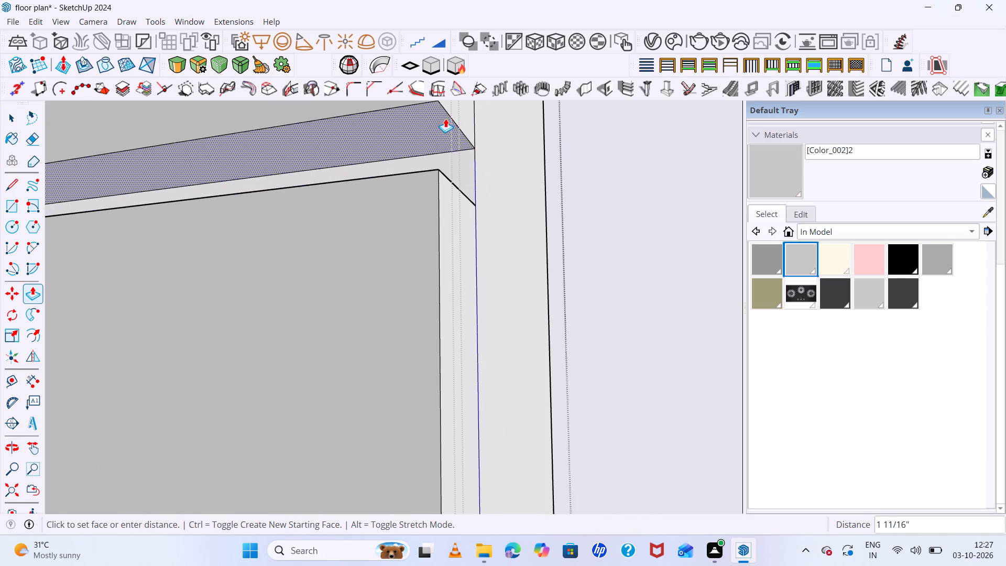
{"action": "scroll", "coordinate": [445, 118], "scroll_direction": "down", "scroll_amount": 18}
{"action": "middle_click_drag", "start_coordinate": [435, 127], "coordinate": [435, 133]}
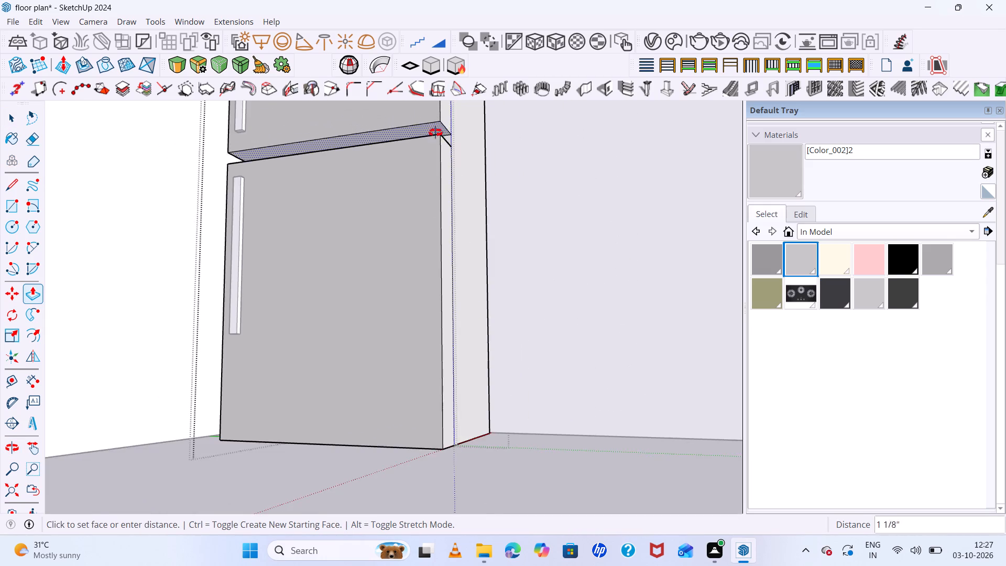
{"action": "middle_click_drag", "start_coordinate": [435, 133], "coordinate": [528, 311]}
{"action": "scroll", "coordinate": [462, 144], "scroll_direction": "down", "scroll_amount": 5}
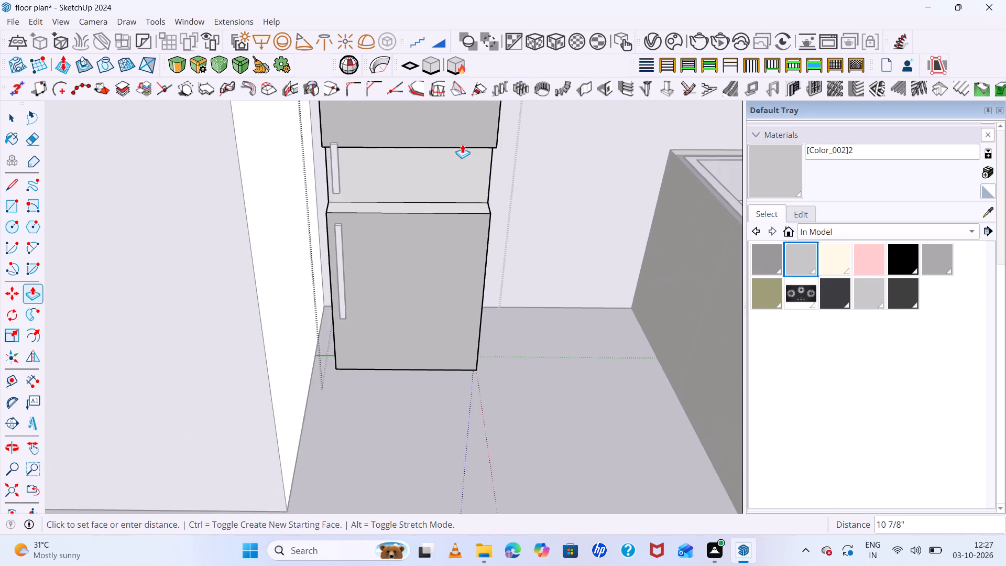
{"action": "scroll", "coordinate": [462, 144], "scroll_direction": "down", "scroll_amount": 12}
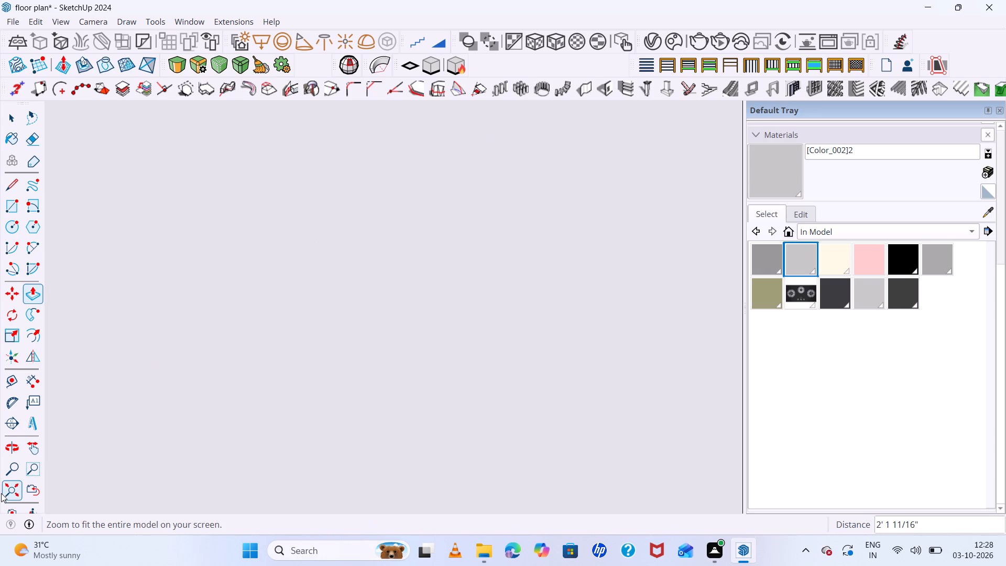
{"action": "left_click", "coordinate": [5, 499]}
{"action": "scroll", "coordinate": [487, 398], "scroll_direction": "up", "scroll_amount": 11}
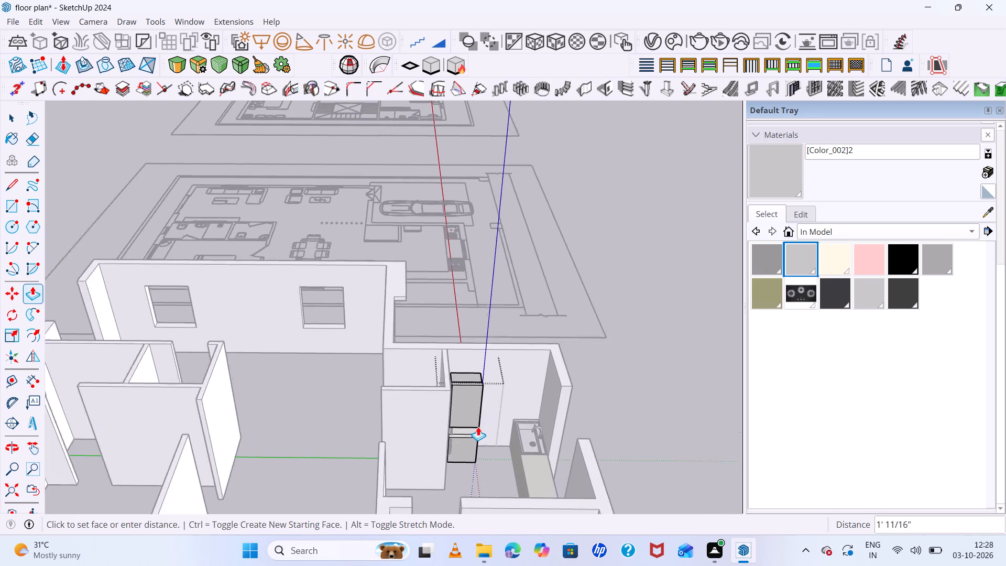
{"action": "scroll", "coordinate": [478, 427], "scroll_direction": "up", "scroll_amount": 1}
{"action": "middle_click_drag", "start_coordinate": [475, 424], "coordinate": [464, 373]}
{"action": "scroll", "coordinate": [464, 373], "scroll_direction": "up", "scroll_amount": 8}
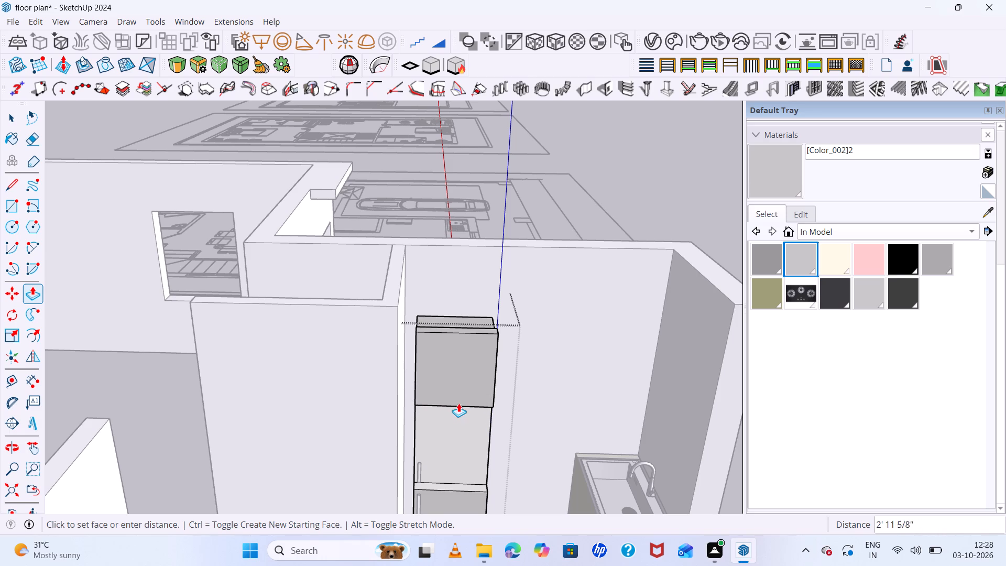
{"action": "left_click", "coordinate": [458, 401]}
Push/Pull the top face of the fridge's lower door up by about 2' 11 15/16", leaving a narrow gap below the upper door.
{"action": "middle_click_drag", "start_coordinate": [464, 456], "coordinate": [464, 522]}
{"action": "scroll", "coordinate": [451, 492], "scroll_direction": "up", "scroll_amount": 8}
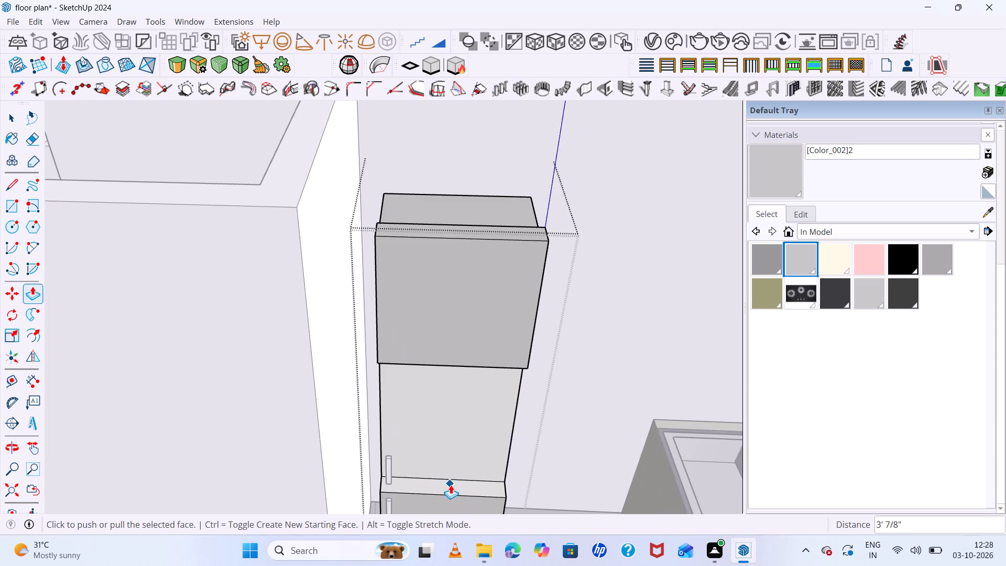
{"action": "key", "text": "space"}
{"action": "left_click", "coordinate": [450, 487]}
{"action": "key", "text": "p"}
{"action": "left_click", "coordinate": [450, 488]}
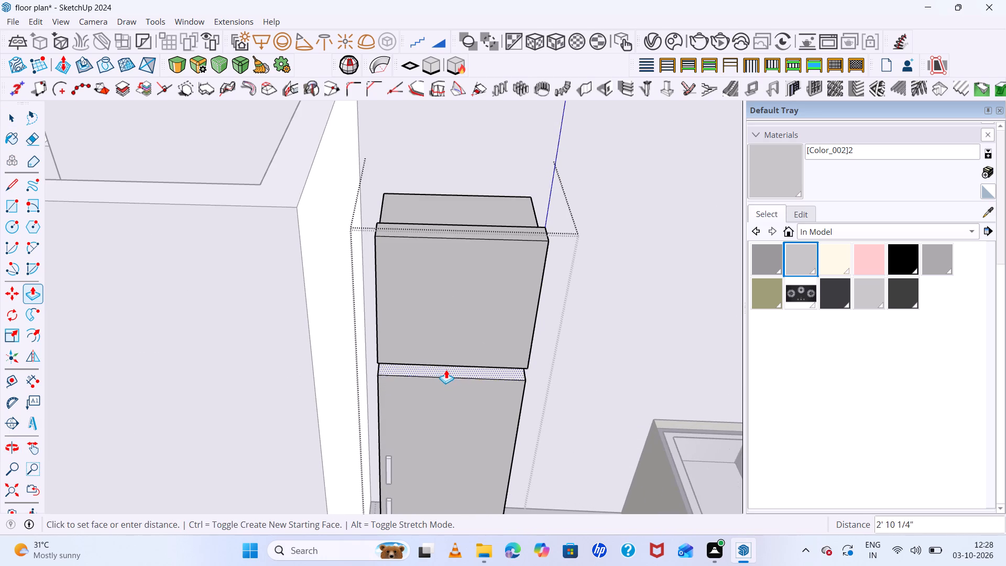
{"action": "scroll", "coordinate": [440, 374], "scroll_direction": "up", "scroll_amount": 13}
{"action": "middle_click_drag", "start_coordinate": [439, 375], "coordinate": [442, 311]}
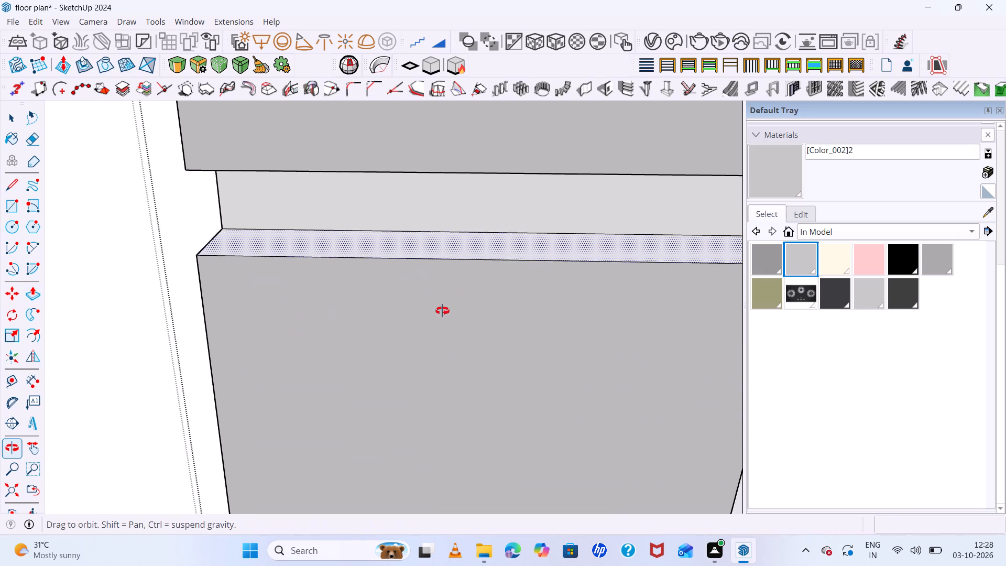
{"action": "middle_click_drag", "start_coordinate": [442, 311], "coordinate": [443, 310]}
{"action": "scroll", "coordinate": [399, 219], "scroll_direction": "up", "scroll_amount": 4}
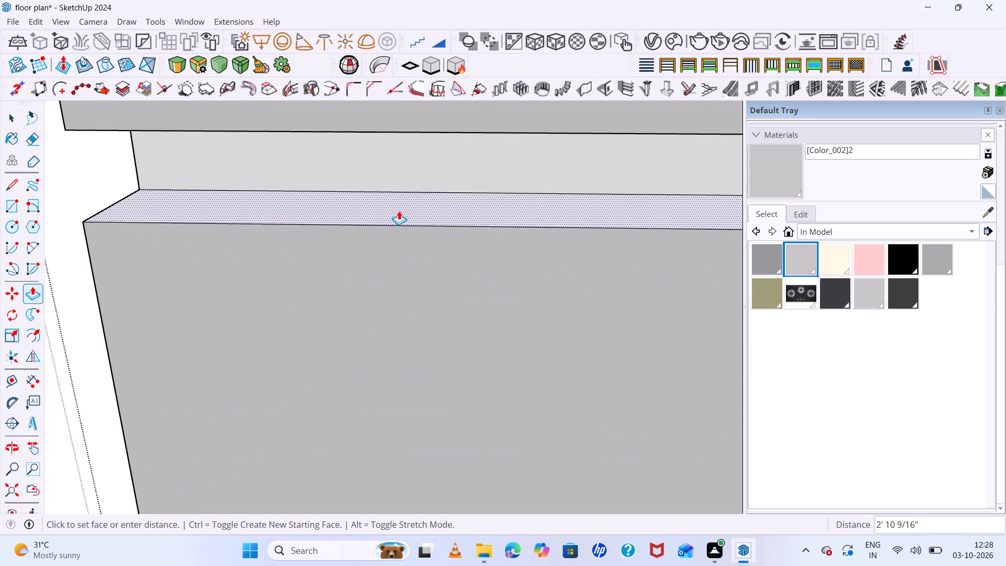
{"action": "left_click", "coordinate": [397, 166]}
Move the upper door's handle vertically up by about 3' 3 7/16" onto the raised upper door.
{"action": "scroll", "coordinate": [359, 303], "scroll_direction": "down", "scroll_amount": 9}
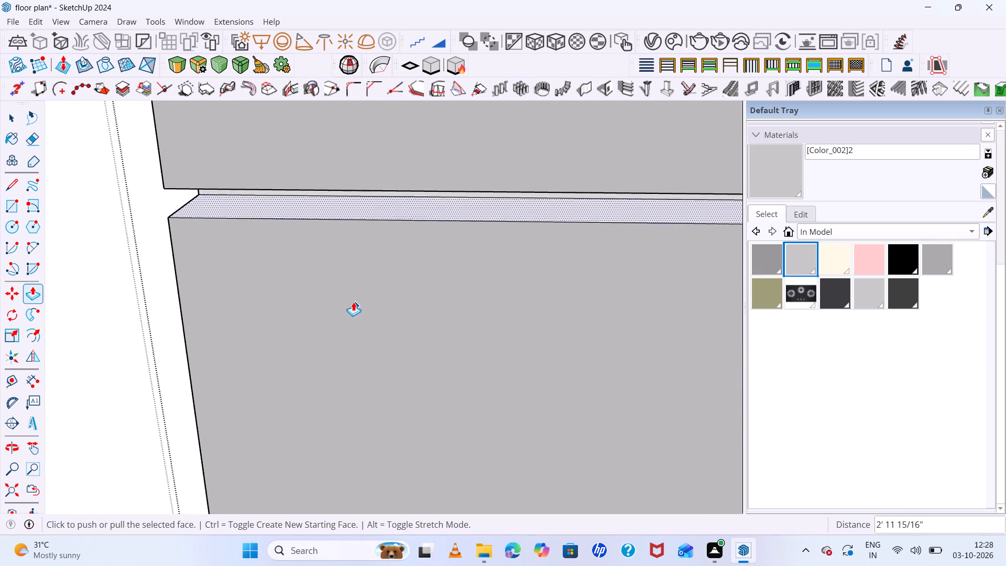
{"action": "scroll", "coordinate": [353, 302], "scroll_direction": "down", "scroll_amount": 14}
{"action": "scroll", "coordinate": [347, 303], "scroll_direction": "down", "scroll_amount": 15}
{"action": "middle_click_drag", "start_coordinate": [397, 367], "coordinate": [509, 408]}
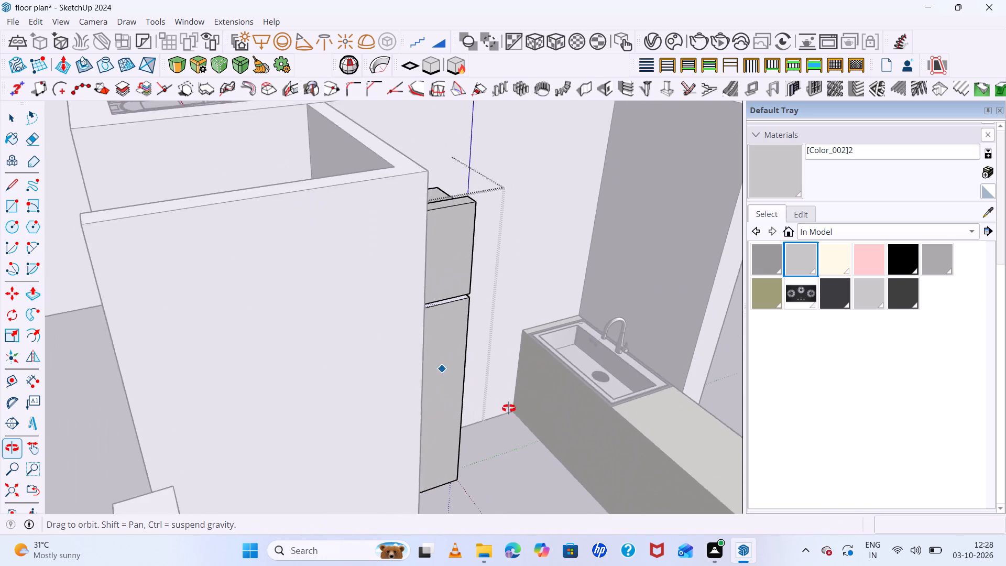
{"action": "middle_click_drag", "start_coordinate": [509, 408], "coordinate": [408, 359]}
{"action": "middle_click_drag", "start_coordinate": [420, 359], "coordinate": [423, 432]}
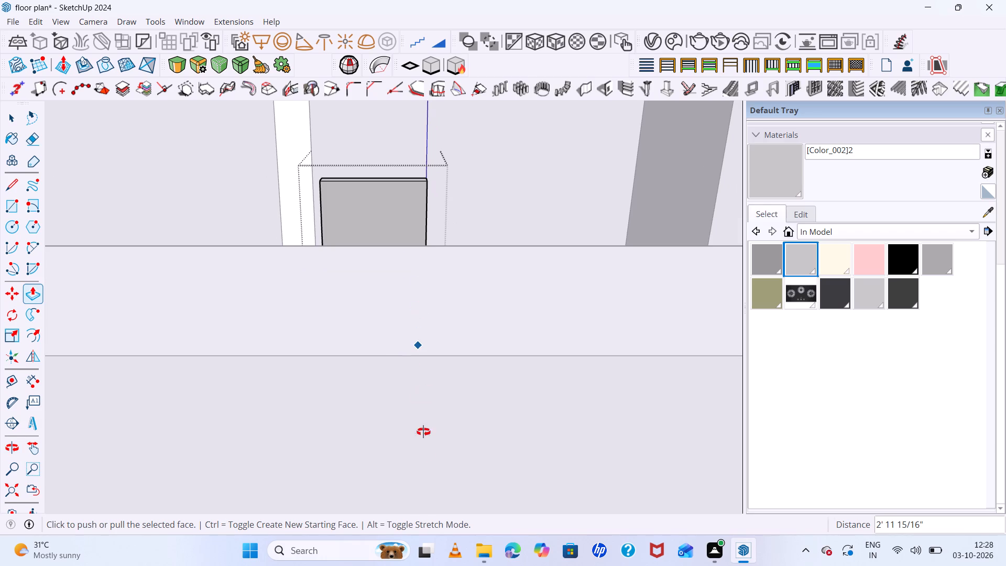
{"action": "middle_click_drag", "start_coordinate": [423, 432], "coordinate": [419, 514]}
{"action": "scroll", "coordinate": [403, 335], "scroll_direction": "down", "scroll_amount": 15}
{"action": "scroll", "coordinate": [420, 302], "scroll_direction": "down", "scroll_amount": 12}
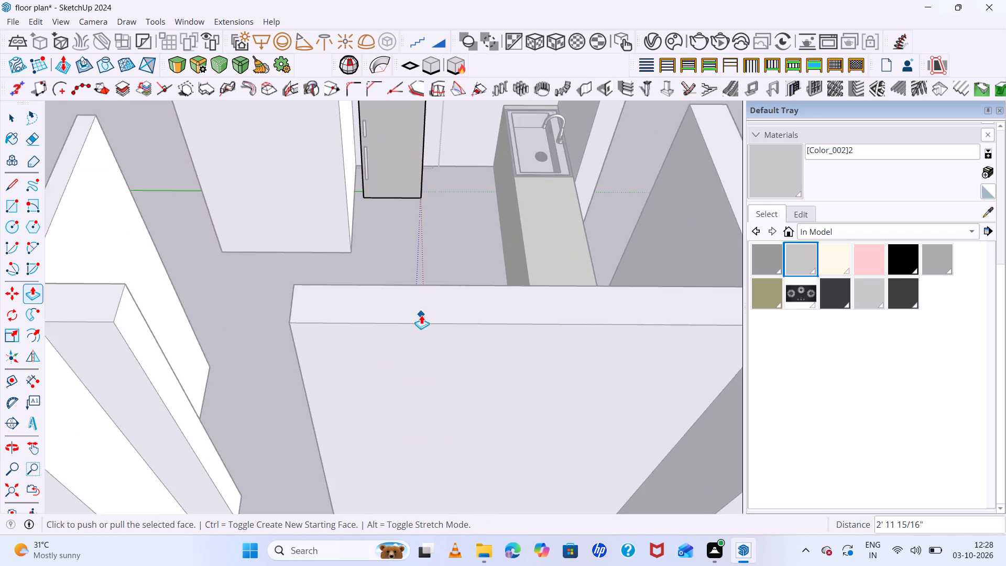
{"action": "scroll", "coordinate": [421, 315], "scroll_direction": "down", "scroll_amount": 10}
{"action": "scroll", "coordinate": [420, 139], "scroll_direction": "up", "scroll_amount": 13}
{"action": "middle_click_drag", "start_coordinate": [493, 398], "coordinate": [502, 385]}
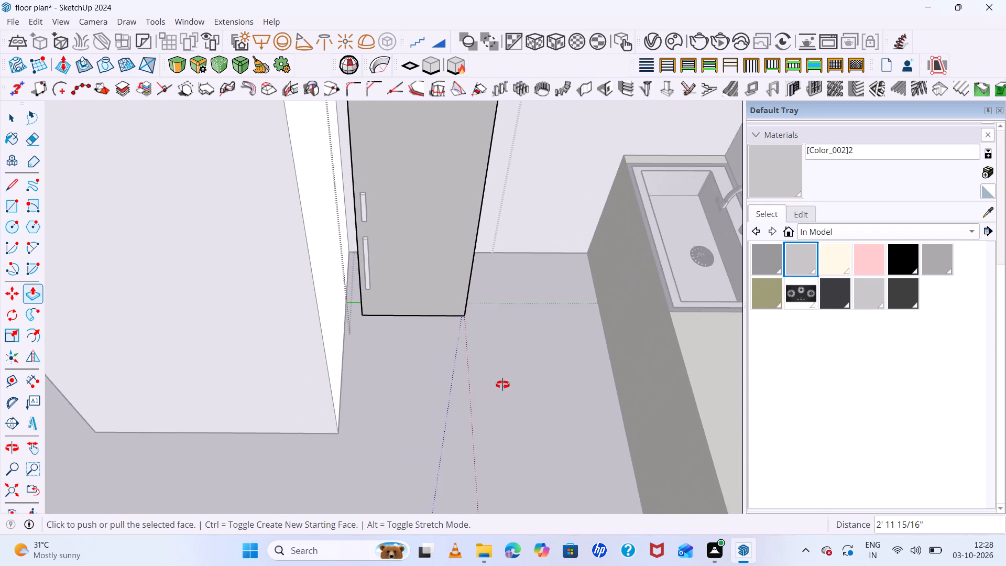
{"action": "middle_click_drag", "start_coordinate": [502, 385], "coordinate": [519, 352]}
{"action": "key", "text": "space"}
{"action": "left_click", "coordinate": [455, 373]}
{"action": "scroll", "coordinate": [373, 195], "scroll_direction": "up", "scroll_amount": 5}
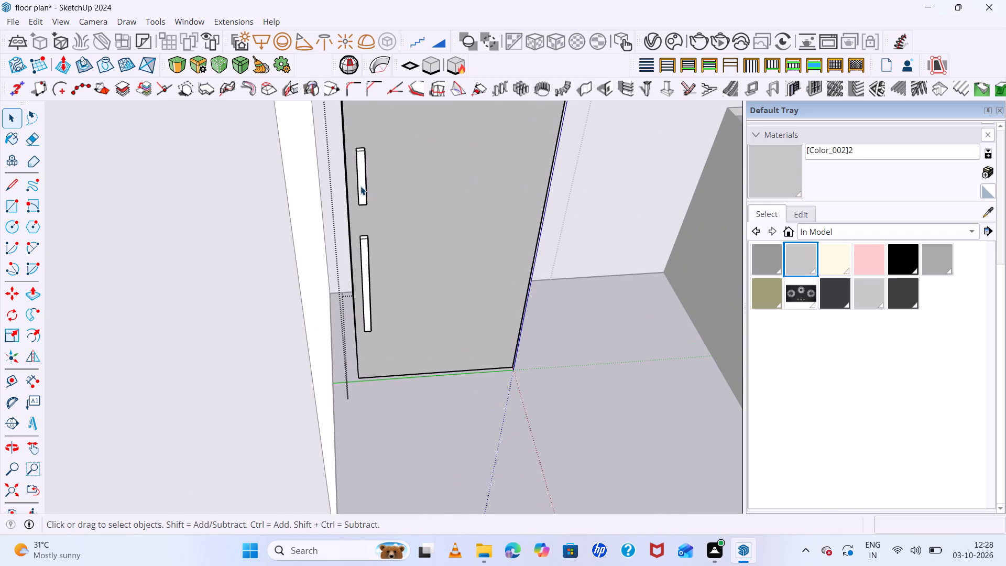
{"action": "left_click", "coordinate": [360, 186]}
{"action": "key", "text": "m"}
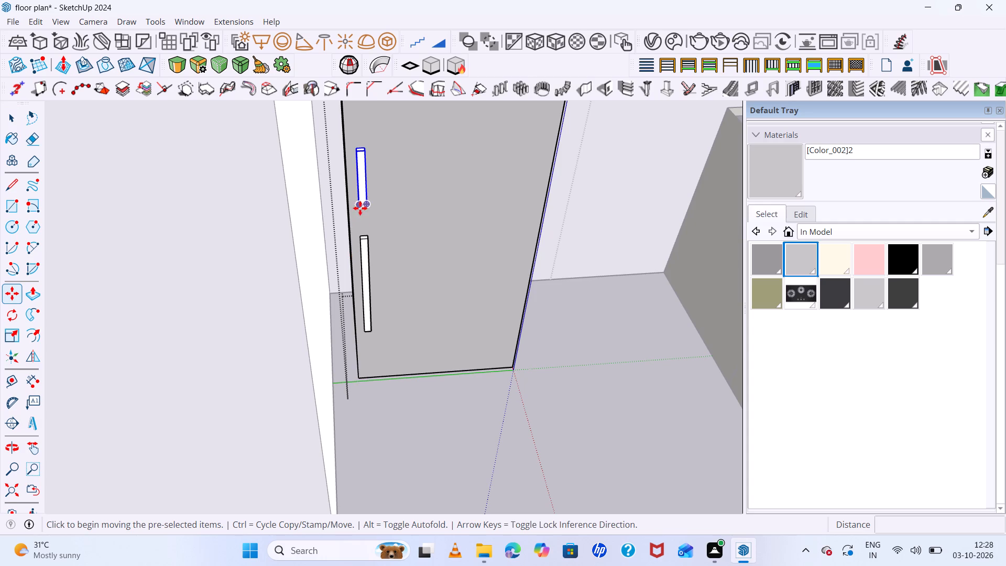
{"action": "scroll", "coordinate": [360, 208], "scroll_direction": "up", "scroll_amount": 8}
{"action": "scroll", "coordinate": [347, 292], "scroll_direction": "down", "scroll_amount": 12}
{"action": "middle_click_drag", "start_coordinate": [412, 413], "coordinate": [443, 509]}
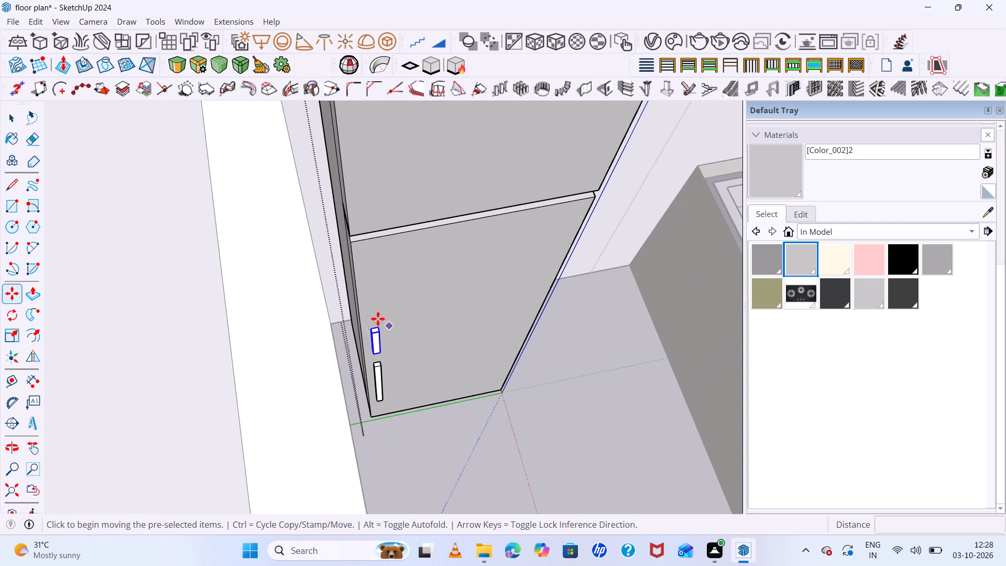
{"action": "key", "text": "Up"}
{"action": "scroll", "coordinate": [370, 327], "scroll_direction": "up", "scroll_amount": 6}
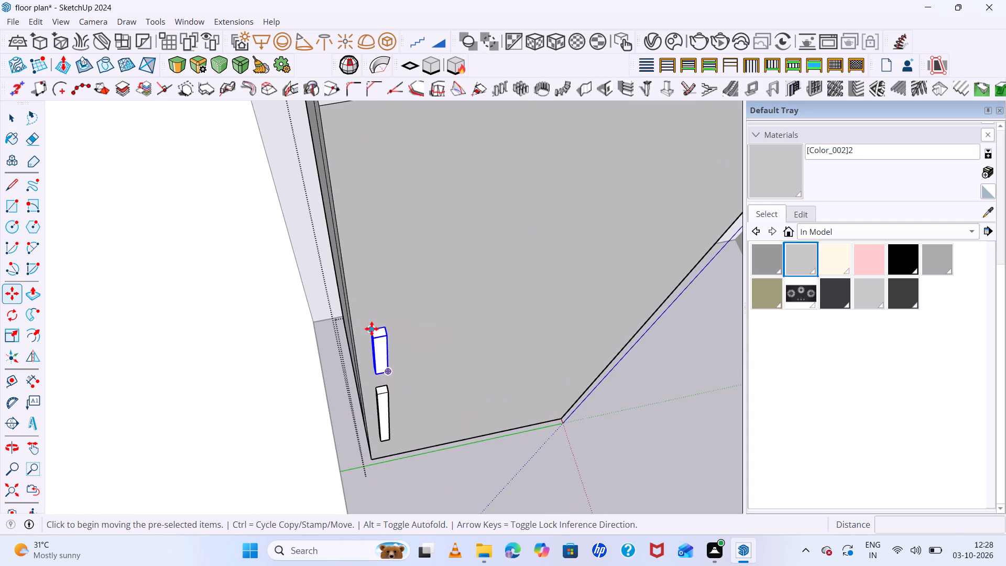
{"action": "left_click", "coordinate": [371, 329]}
{"action": "scroll", "coordinate": [344, 203], "scroll_direction": "down", "scroll_amount": 16}
{"action": "scroll", "coordinate": [348, 208], "scroll_direction": "down", "scroll_amount": 6}
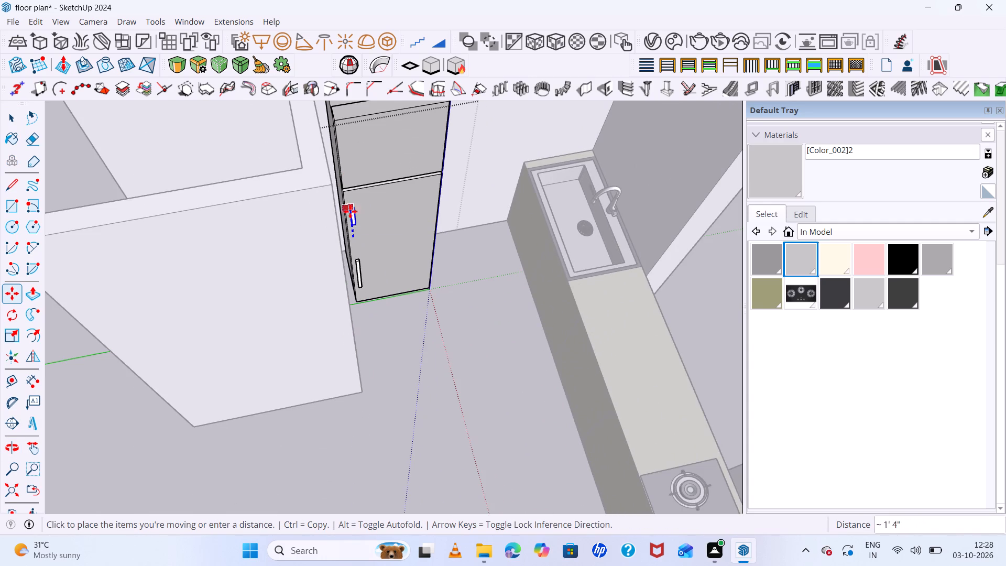
{"action": "left_click", "coordinate": [360, 152]}
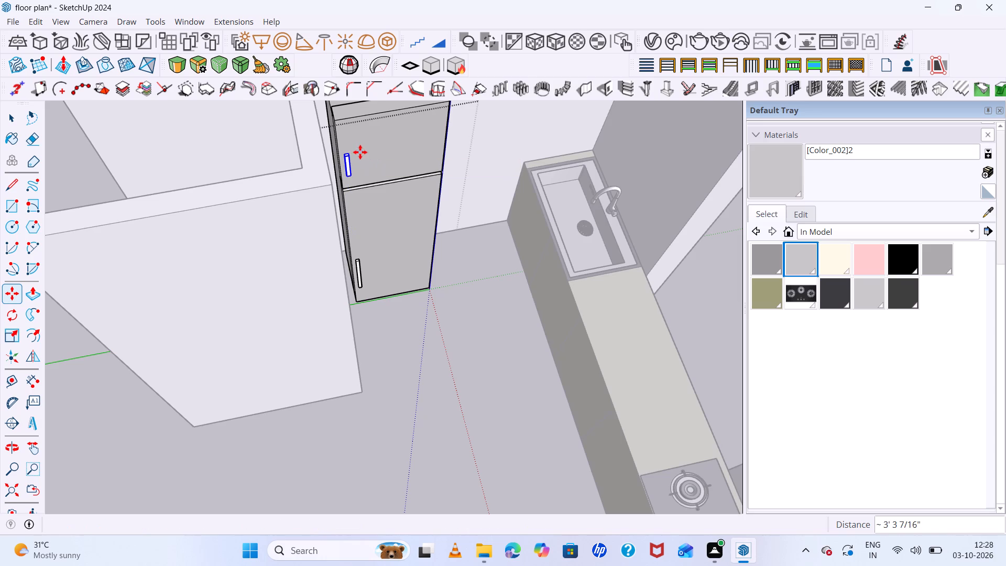
Move the lower door's handle vertically up by about 2' 6 1/16" along the lower door.
{"action": "scroll", "coordinate": [349, 272], "scroll_direction": "up", "scroll_amount": 12}
{"action": "key", "text": "space"}
{"action": "left_click", "coordinate": [349, 237]}
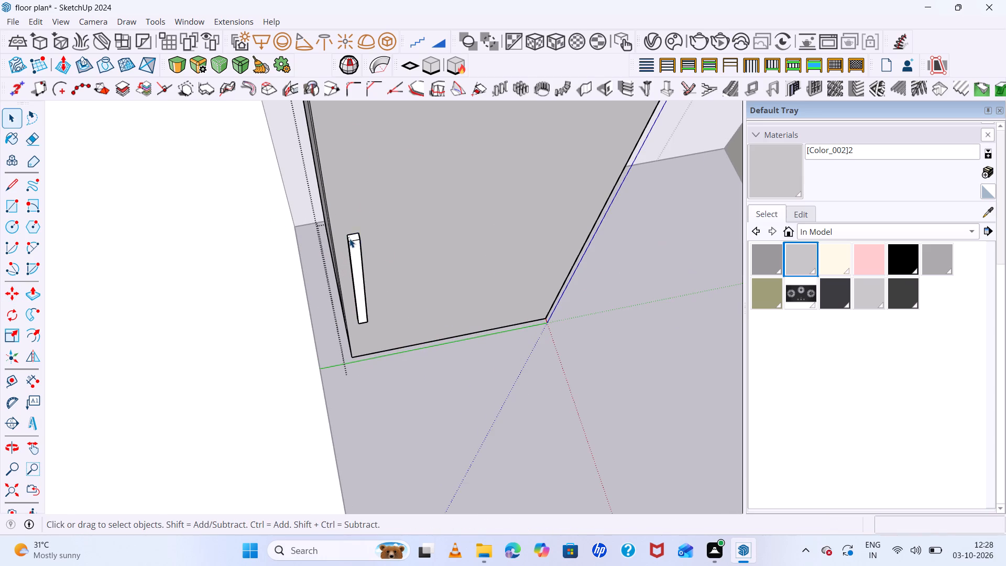
{"action": "key", "text": "m"}
{"action": "scroll", "coordinate": [353, 244], "scroll_direction": "up", "scroll_amount": 6}
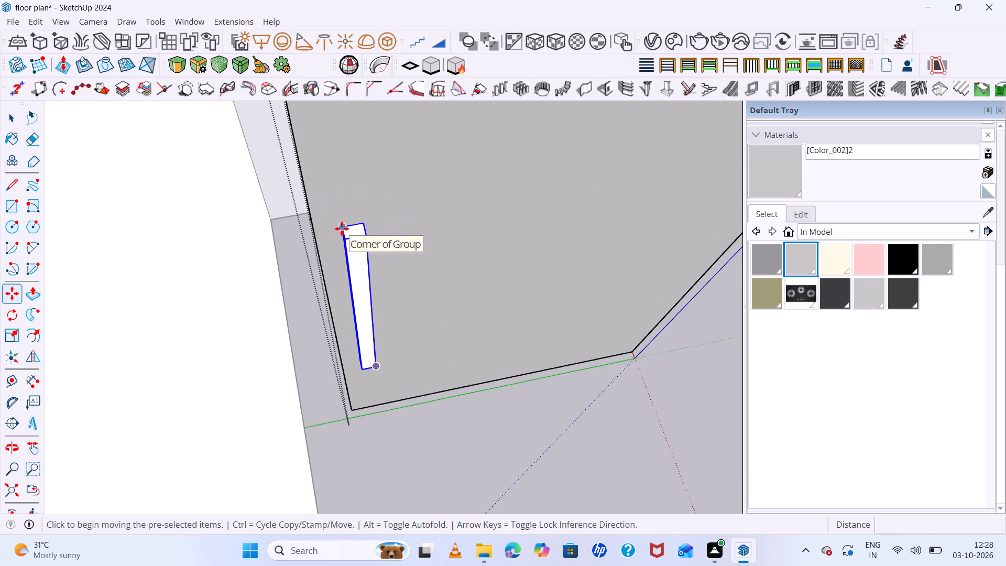
{"action": "left_click", "coordinate": [342, 230]}
{"action": "key", "text": "Up"}
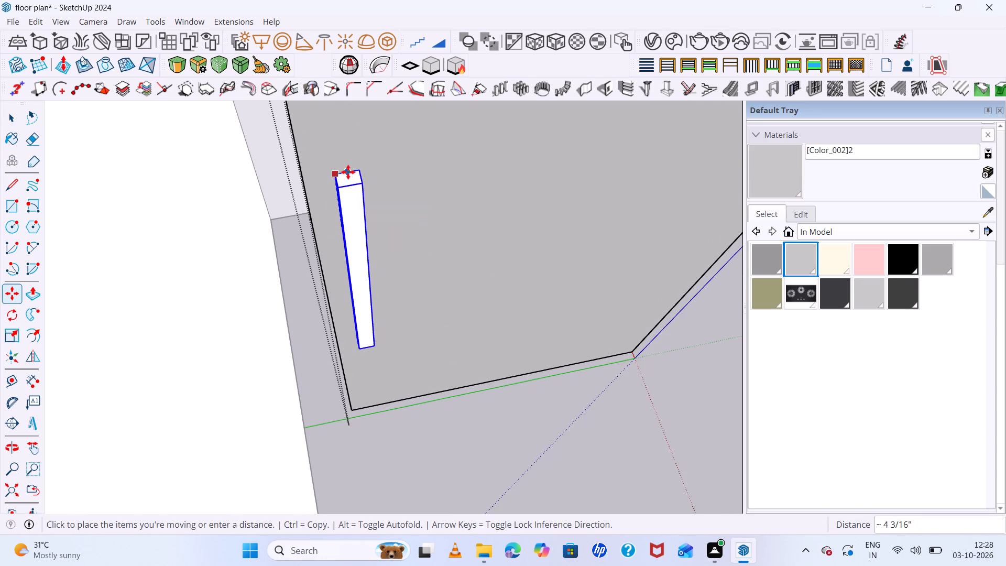
{"action": "scroll", "coordinate": [348, 172], "scroll_direction": "down", "scroll_amount": 20}
{"action": "scroll", "coordinate": [348, 172], "scroll_direction": "down", "scroll_amount": 2}
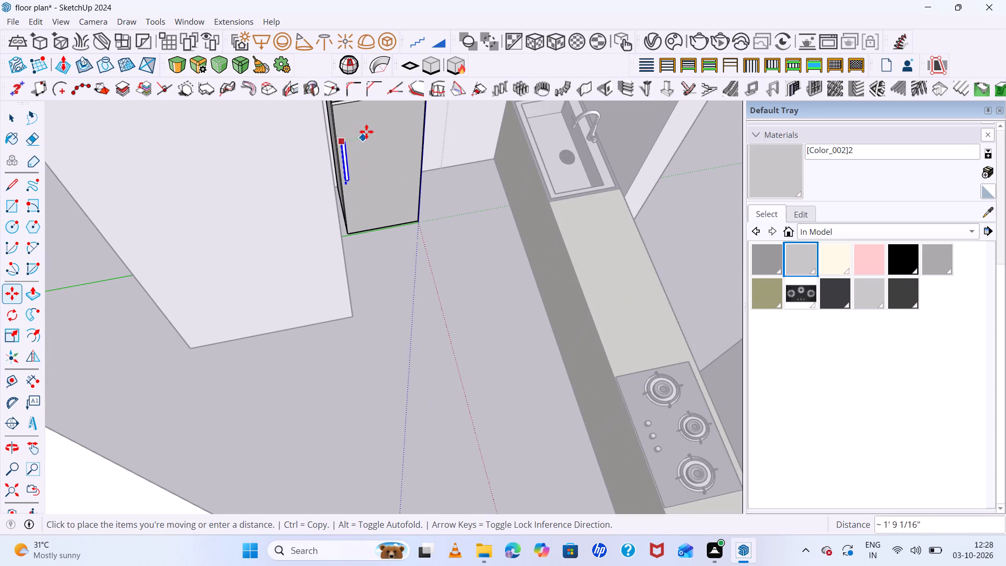
{"action": "left_click", "coordinate": [372, 118]}
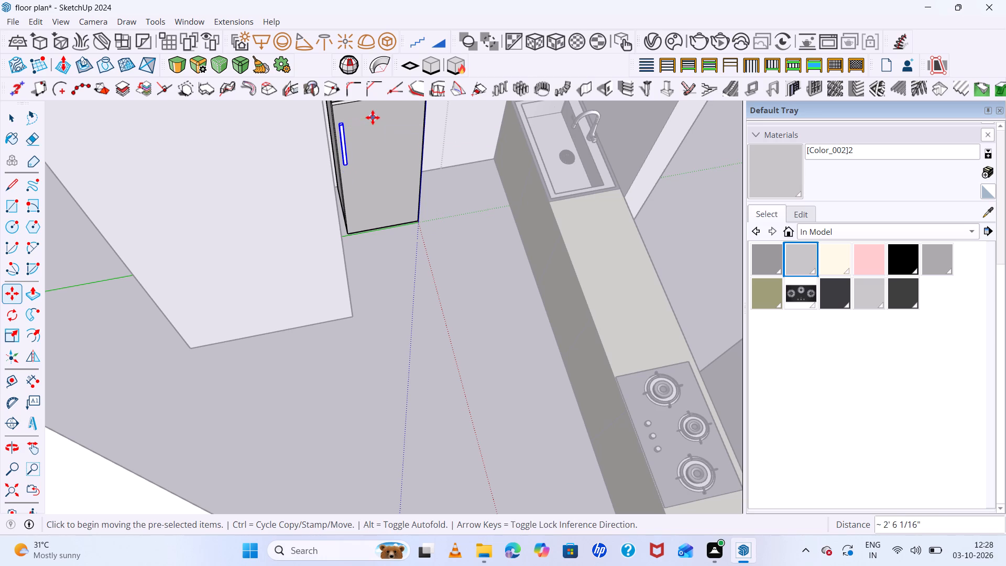
Examine the fridge's two doors, the gap between them and the handle positions from the front.
{"action": "scroll", "coordinate": [391, 345], "scroll_direction": "down", "scroll_amount": 7}
{"action": "scroll", "coordinate": [432, 380], "scroll_direction": "up", "scroll_amount": 1}
{"action": "middle_click_drag", "start_coordinate": [431, 380], "coordinate": [338, 220]}
{"action": "middle_click_drag", "start_coordinate": [337, 224], "coordinate": [367, 331]}
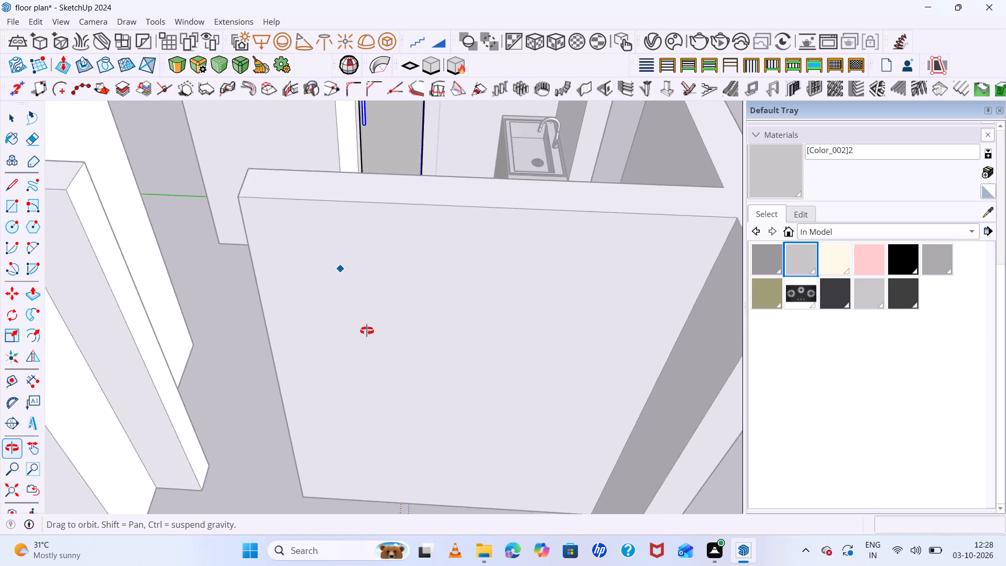
{"action": "middle_click_drag", "start_coordinate": [367, 331], "coordinate": [370, 334]}
{"action": "scroll", "coordinate": [370, 212], "scroll_direction": "down", "scroll_amount": 15}
{"action": "scroll", "coordinate": [359, 230], "scroll_direction": "down", "scroll_amount": 8}
{"action": "middle_click_drag", "start_coordinate": [350, 308], "coordinate": [373, 224]}
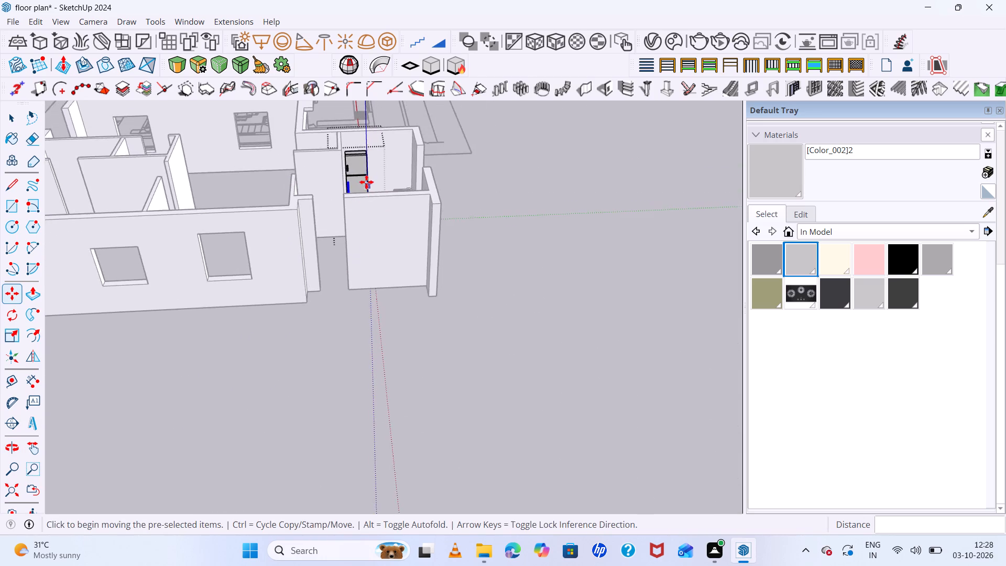
{"action": "scroll", "coordinate": [365, 181], "scroll_direction": "up", "scroll_amount": 20}
{"action": "scroll", "coordinate": [365, 181], "scroll_direction": "up", "scroll_amount": 12}
{"action": "scroll", "coordinate": [356, 281], "scroll_direction": "down", "scroll_amount": 15}
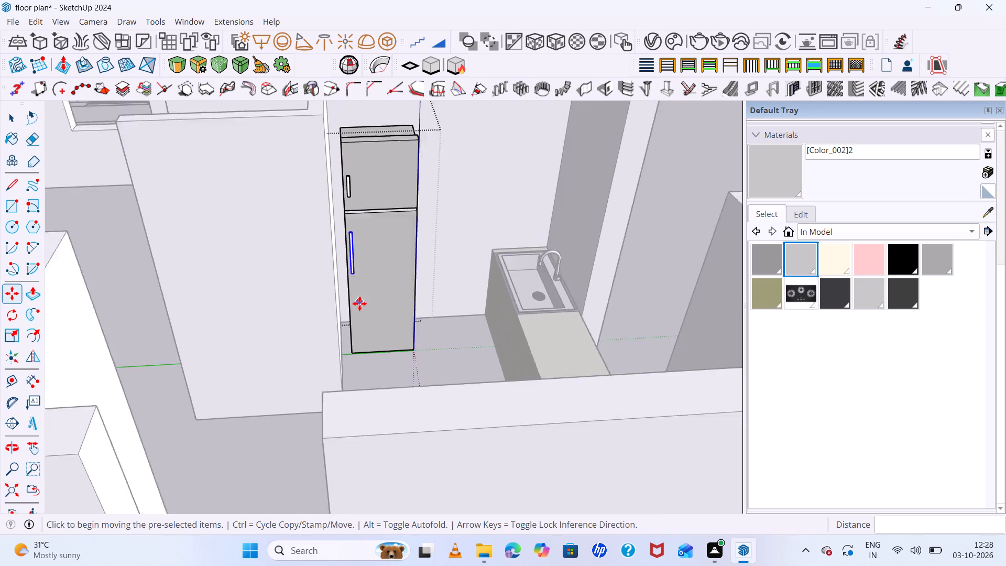
{"action": "scroll", "coordinate": [368, 193], "scroll_direction": "up", "scroll_amount": 14}
{"action": "middle_click_drag", "start_coordinate": [352, 262], "coordinate": [311, 186]}
{"action": "scroll", "coordinate": [351, 255], "scroll_direction": "up", "scroll_amount": 1}
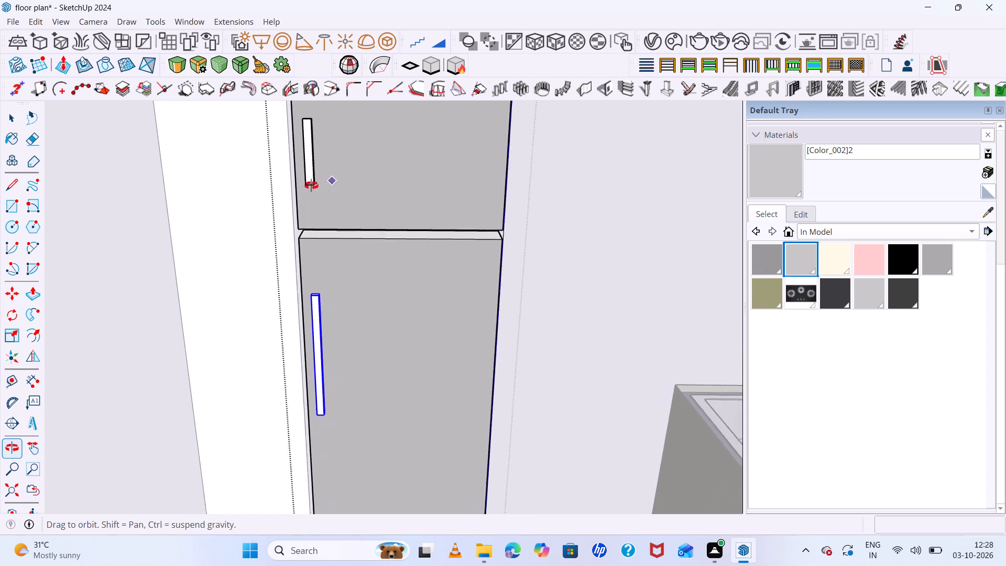
{"action": "middle_click_drag", "start_coordinate": [311, 186], "coordinate": [341, 221]}
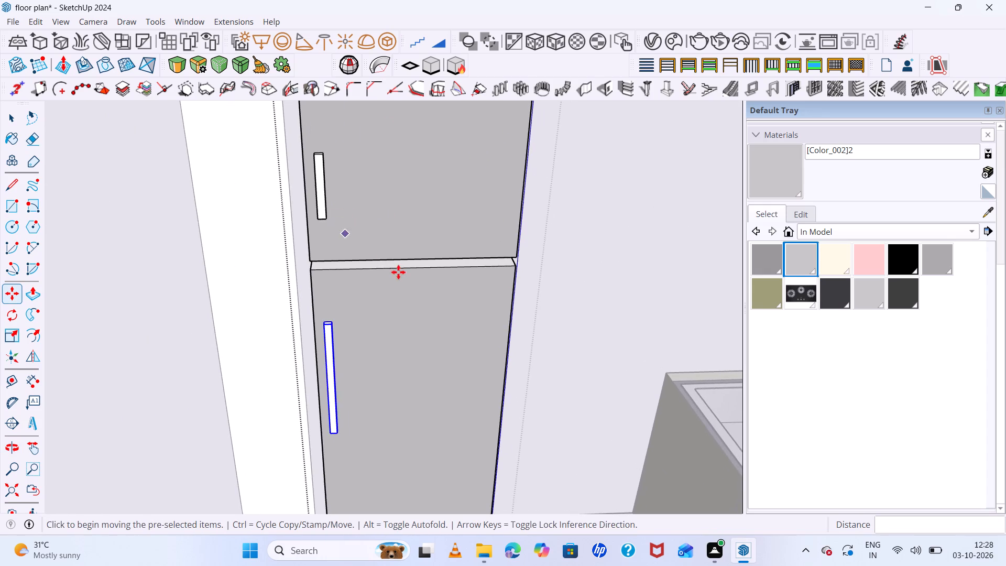
Push/Pull the top face of the fridge's lower door up about 13/16" to narrow the gap below the upper door.
{"action": "scroll", "coordinate": [448, 265], "scroll_direction": "up", "scroll_amount": 14}
{"action": "key", "text": "space"}
{"action": "left_click", "coordinate": [453, 264]}
{"action": "double_click", "coordinate": [453, 264]}
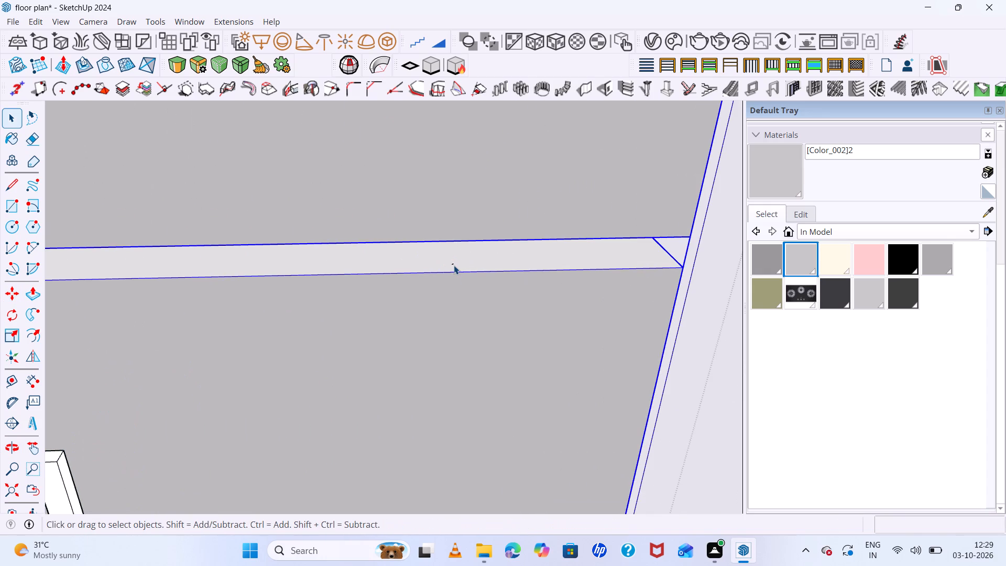
{"action": "double_click", "coordinate": [454, 265]}
{"action": "double_click", "coordinate": [454, 265]}
{"action": "scroll", "coordinate": [454, 265], "scroll_direction": "up", "scroll_amount": 6}
{"action": "double_click", "coordinate": [453, 264]}
{"action": "left_click", "coordinate": [453, 264]}
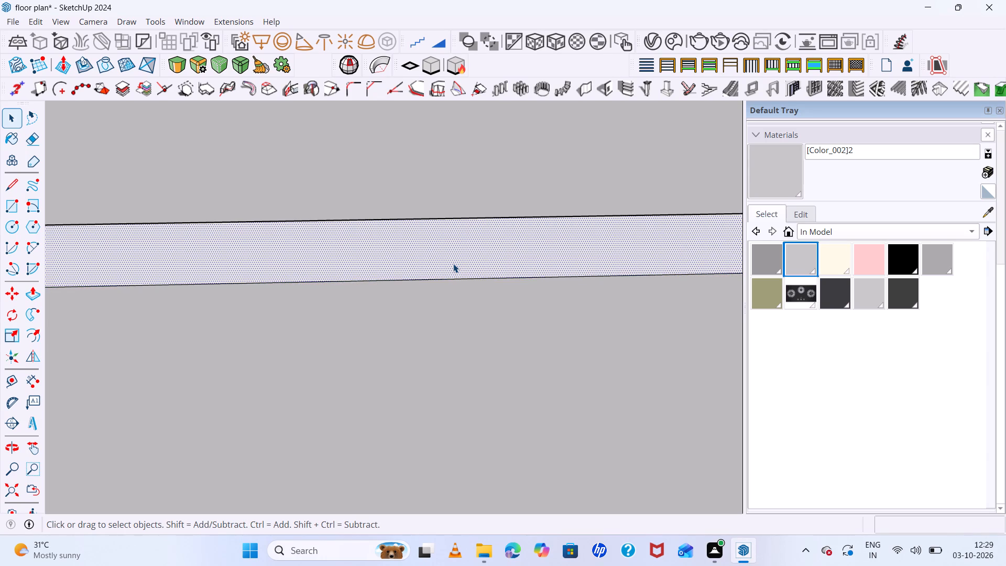
{"action": "key", "text": "p"}
{"action": "left_click", "coordinate": [453, 263]}
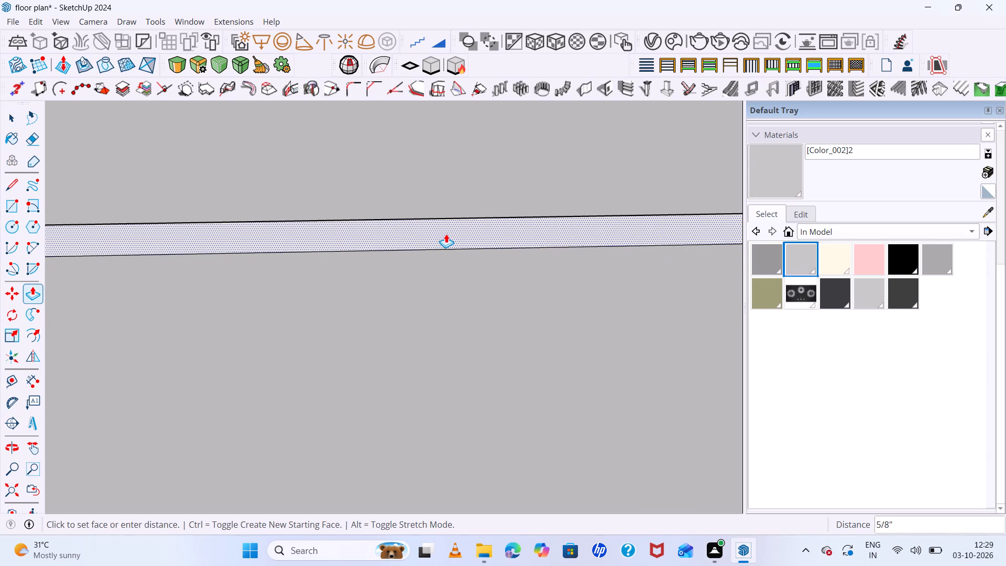
{"action": "left_click", "coordinate": [442, 225]}
{"action": "scroll", "coordinate": [423, 250], "scroll_direction": "down", "scroll_amount": 20}
{"action": "scroll", "coordinate": [423, 250], "scroll_direction": "down", "scroll_amount": 2}
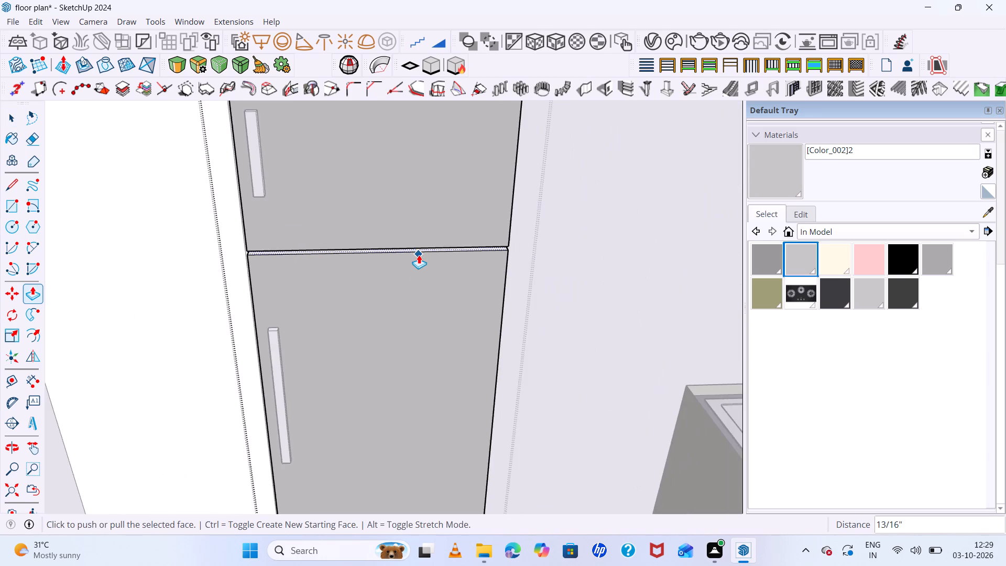
Close the nested door and fridge groups open for editing and return to the whole house model.
{"action": "middle_click_drag", "start_coordinate": [432, 297], "coordinate": [397, 246]}
{"action": "scroll", "coordinate": [392, 249], "scroll_direction": "down", "scroll_amount": 13}
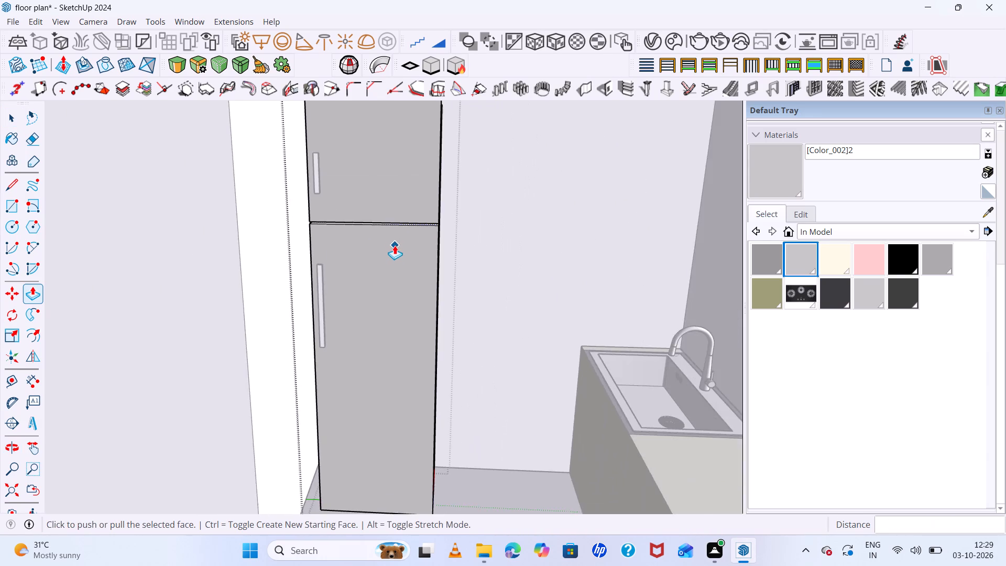
{"action": "scroll", "coordinate": [395, 245], "scroll_direction": "down", "scroll_amount": 14}
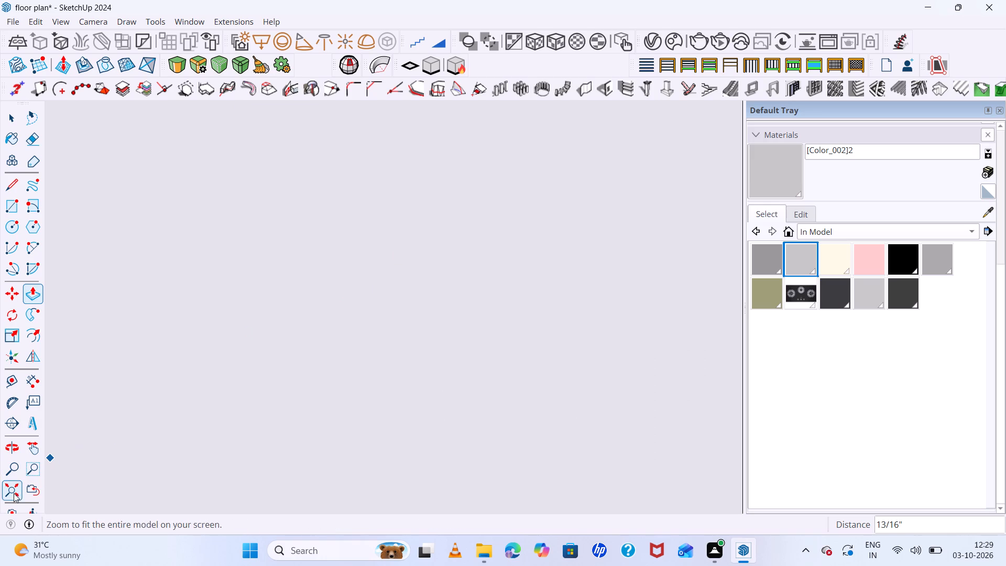
{"action": "left_click", "coordinate": [14, 495]}
{"action": "scroll", "coordinate": [280, 419], "scroll_direction": "down", "scroll_amount": 7}
{"action": "middle_click_drag", "start_coordinate": [403, 404], "coordinate": [403, 471]}
{"action": "scroll", "coordinate": [524, 338], "scroll_direction": "up", "scroll_amount": 8}
{"action": "scroll", "coordinate": [506, 287], "scroll_direction": "up", "scroll_amount": 7}
{"action": "middle_click_drag", "start_coordinate": [411, 319], "coordinate": [246, 336]}
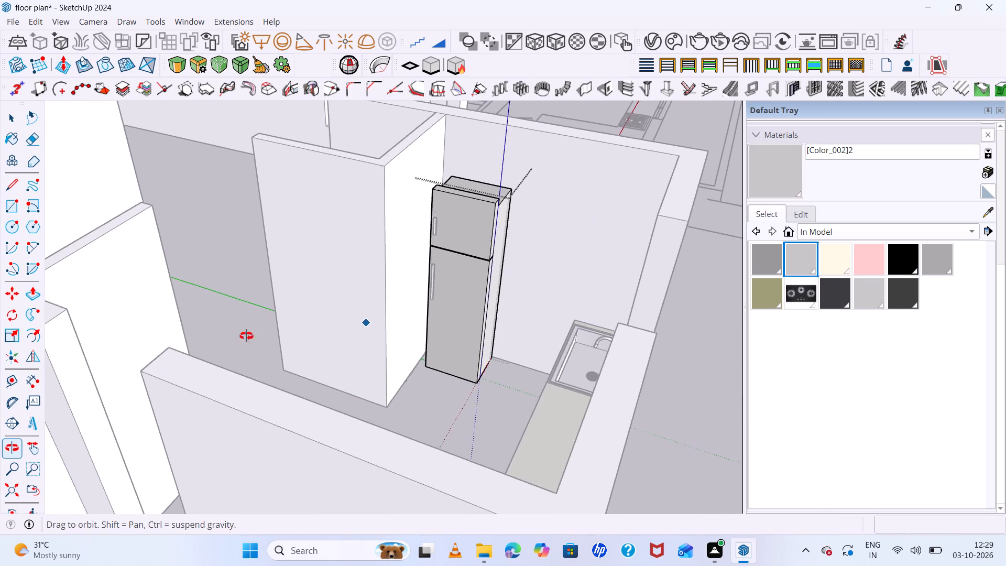
{"action": "middle_click_drag", "start_coordinate": [246, 336], "coordinate": [410, 407]}
{"action": "key", "text": "v"}
{"action": "left_click", "coordinate": [711, 338]}
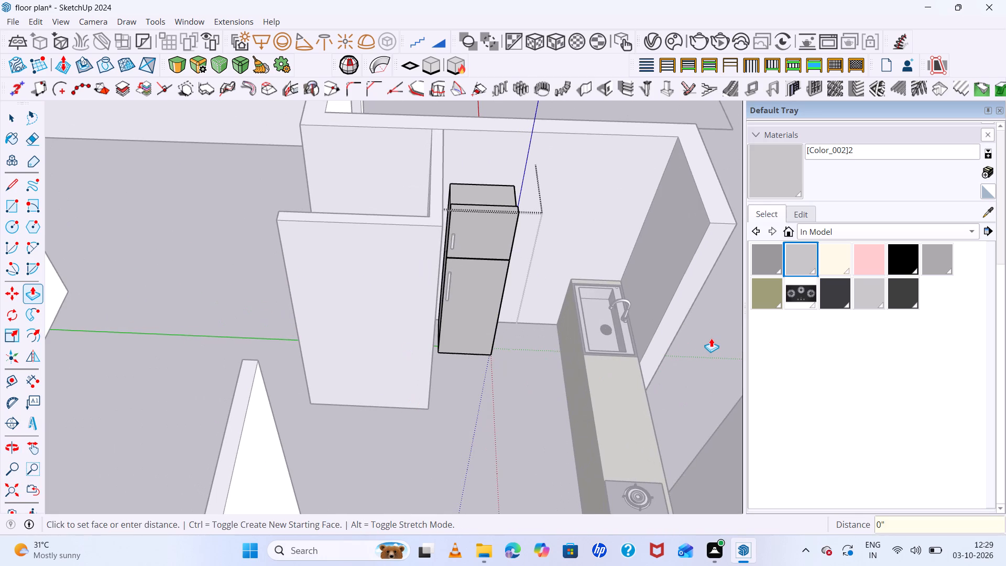
{"action": "key", "text": "v"}
{"action": "key", "text": "space"}
{"action": "left_click", "coordinate": [708, 338]}
{"action": "scroll", "coordinate": [406, 331], "scroll_direction": "down", "scroll_amount": 13}
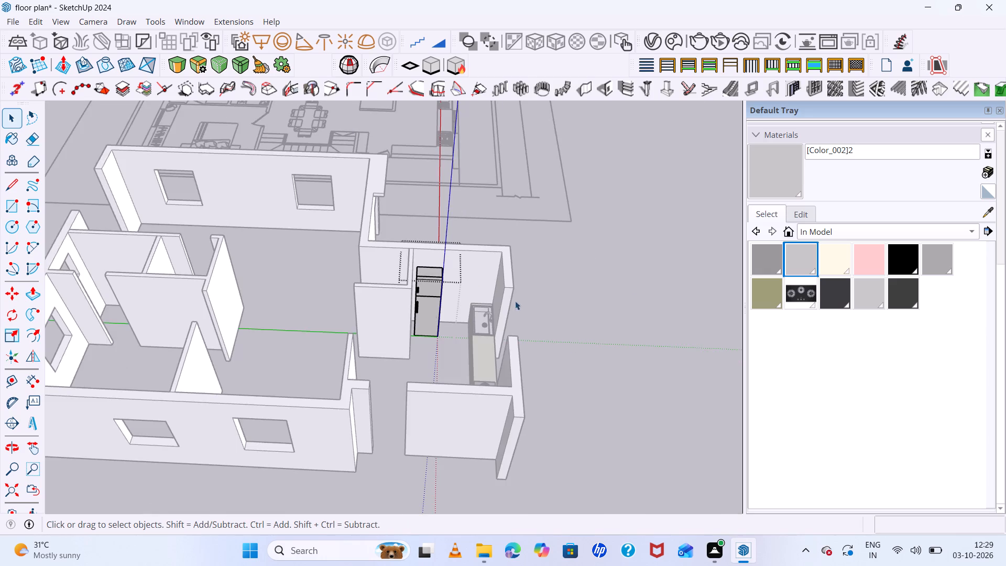
{"action": "left_click", "coordinate": [641, 273]}
Examine the kitchen from inside and outside, including the open gap in the outer wall behind the counter, alongside the floor plan drawing.
{"action": "middle_click_drag", "start_coordinate": [585, 240], "coordinate": [577, 195]}
{"action": "scroll", "coordinate": [476, 309], "scroll_direction": "up", "scroll_amount": 7}
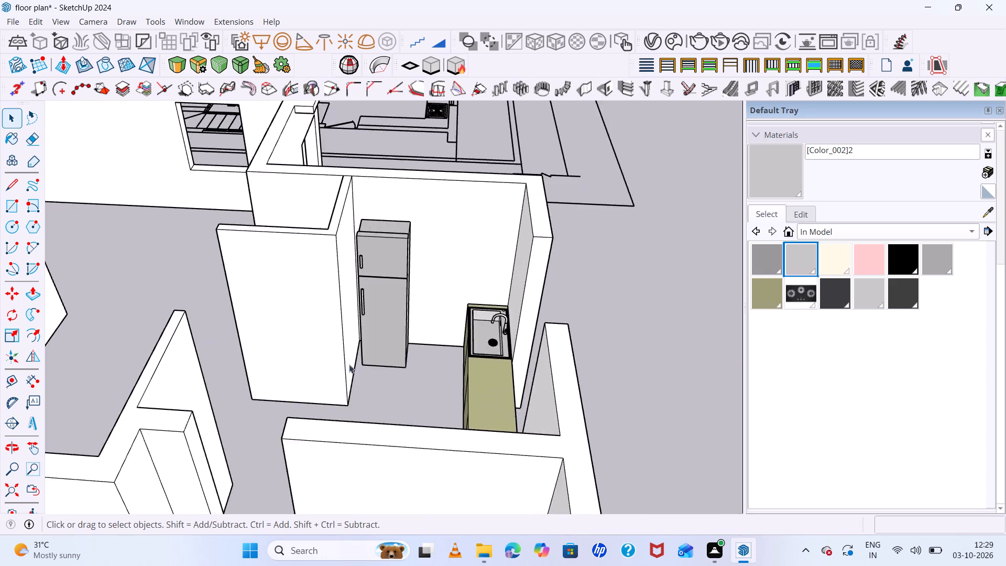
{"action": "scroll", "coordinate": [347, 364], "scroll_direction": "up", "scroll_amount": 8}
{"action": "middle_click_drag", "start_coordinate": [379, 432], "coordinate": [349, 392]}
{"action": "scroll", "coordinate": [323, 329], "scroll_direction": "down", "scroll_amount": 13}
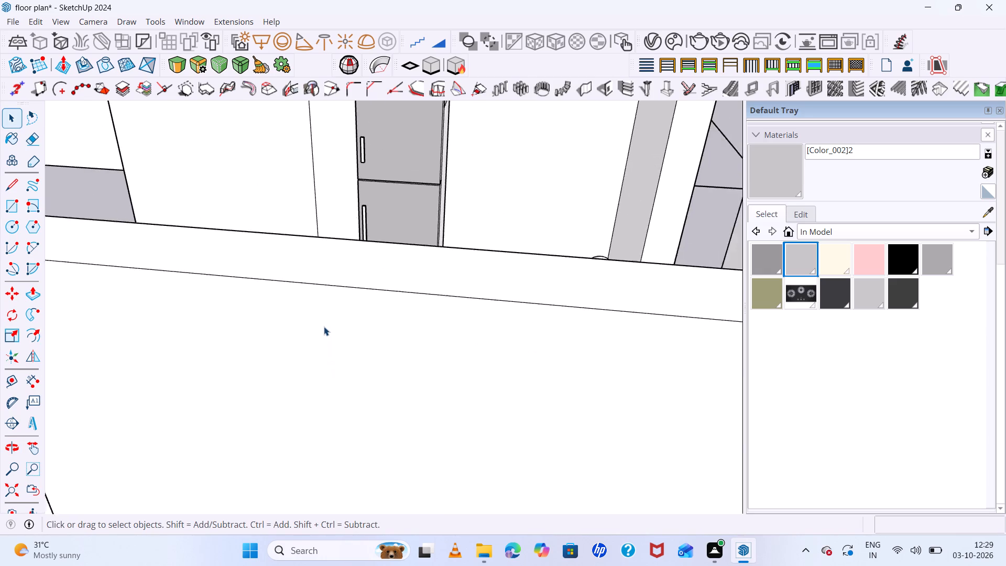
{"action": "scroll", "coordinate": [324, 326], "scroll_direction": "down", "scroll_amount": 9}
{"action": "scroll", "coordinate": [324, 326], "scroll_direction": "down", "scroll_amount": 14}
{"action": "middle_click_drag", "start_coordinate": [337, 362], "coordinate": [496, 482]}
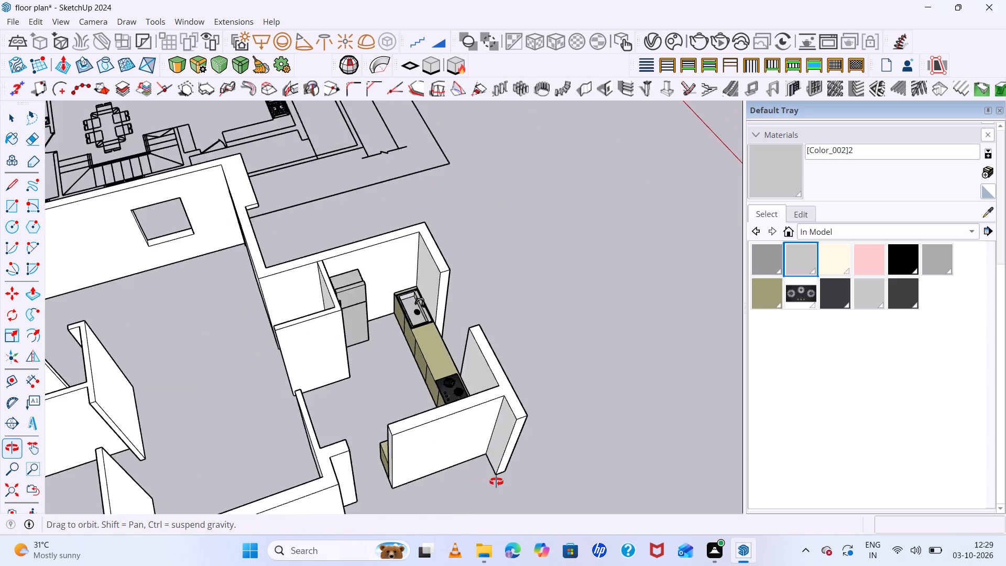
{"action": "middle_click_drag", "start_coordinate": [496, 482], "coordinate": [0, 458]}
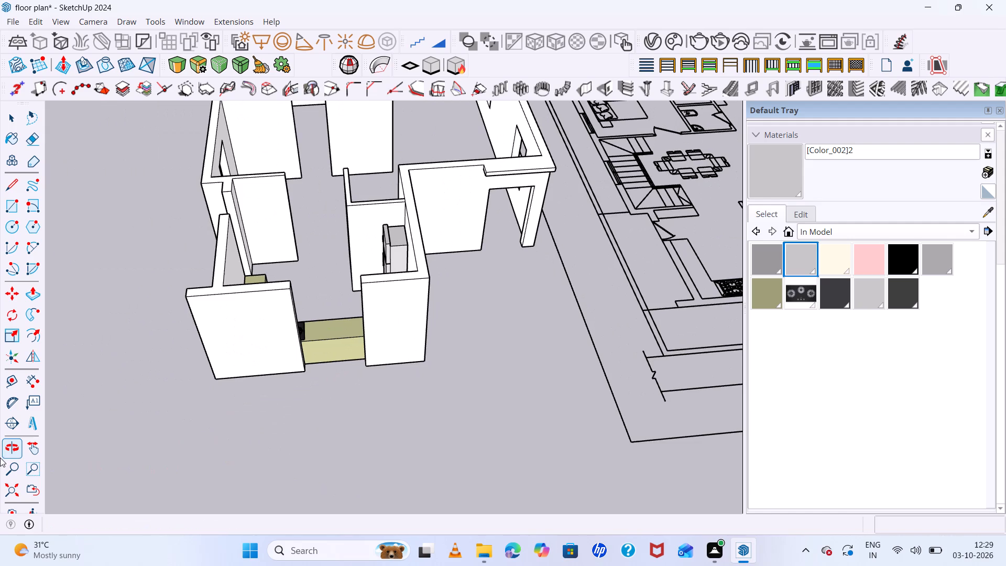
{"action": "scroll", "coordinate": [420, 311], "scroll_direction": "up", "scroll_amount": 8}
{"action": "scroll", "coordinate": [357, 325], "scroll_direction": "up", "scroll_amount": 6}
{"action": "middle_click_drag", "start_coordinate": [299, 337], "coordinate": [605, 377]}
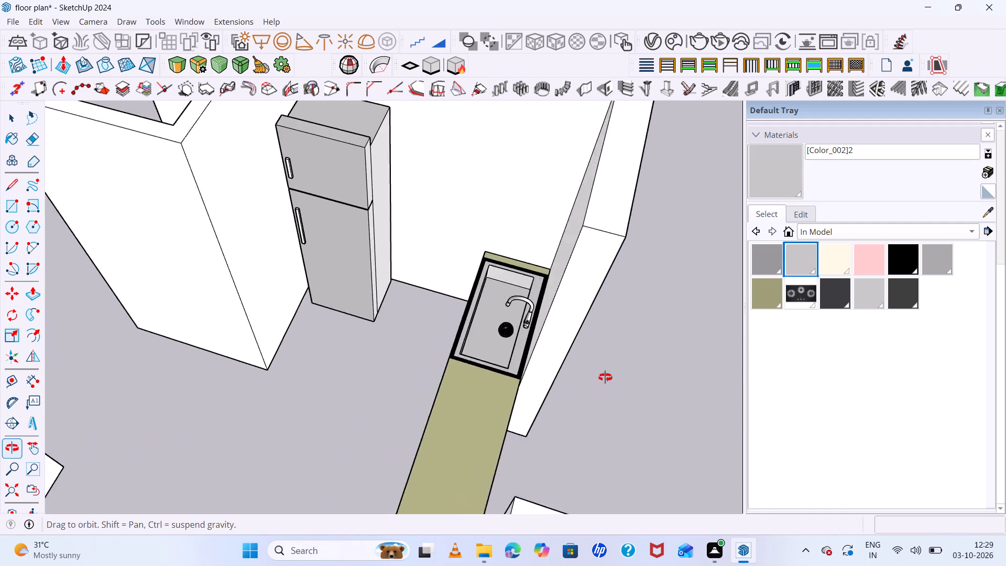
{"action": "middle_click_drag", "start_coordinate": [605, 377], "coordinate": [267, 379]}
{"action": "middle_click_drag", "start_coordinate": [251, 379], "coordinate": [226, 379]}
{"action": "scroll", "coordinate": [206, 344], "scroll_direction": "down", "scroll_amount": 17}
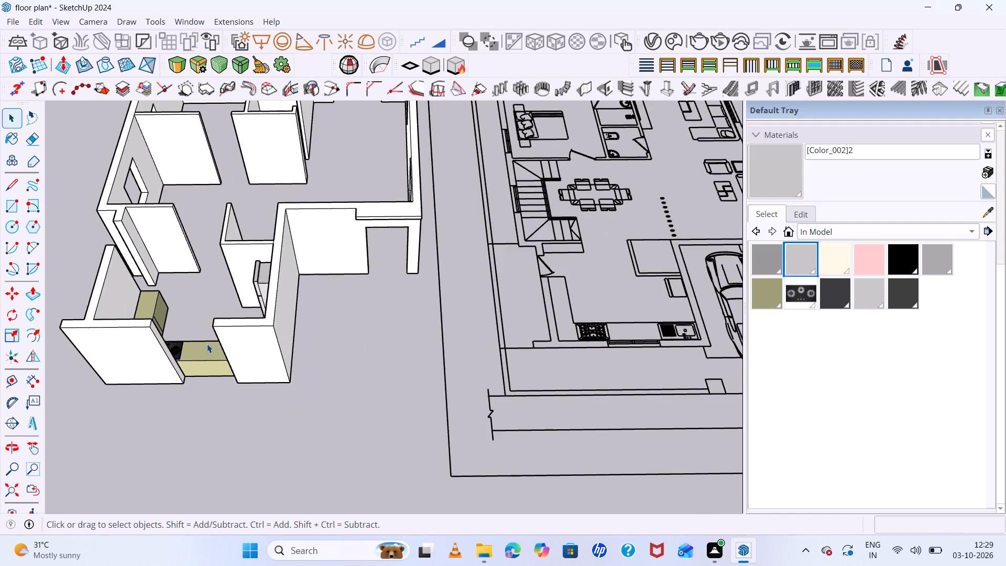
{"action": "scroll", "coordinate": [207, 344], "scroll_direction": "down", "scroll_amount": 6}
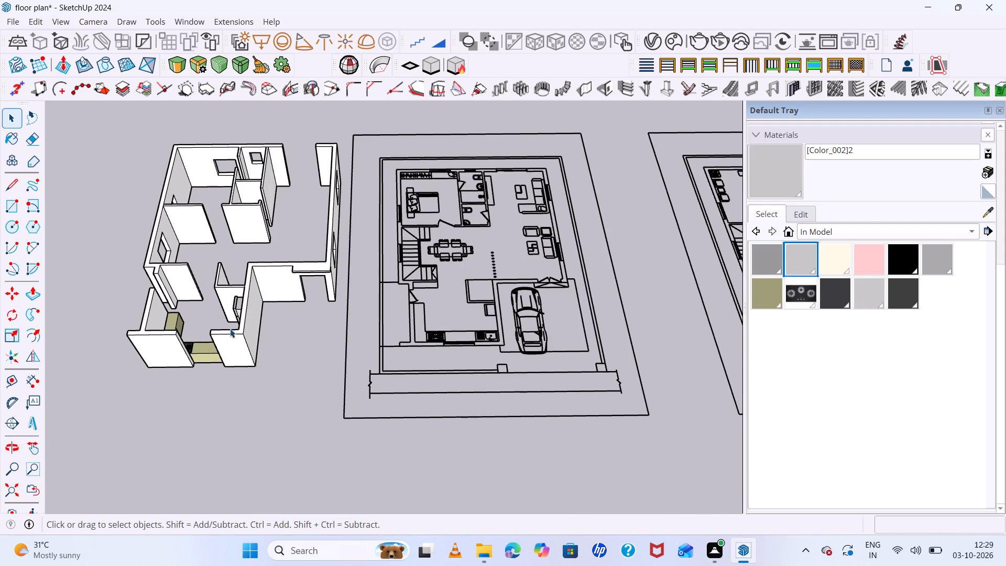
{"action": "scroll", "coordinate": [263, 298], "scroll_direction": "up", "scroll_amount": 6}
{"action": "middle_click_drag", "start_coordinate": [259, 362], "coordinate": [453, 343]}
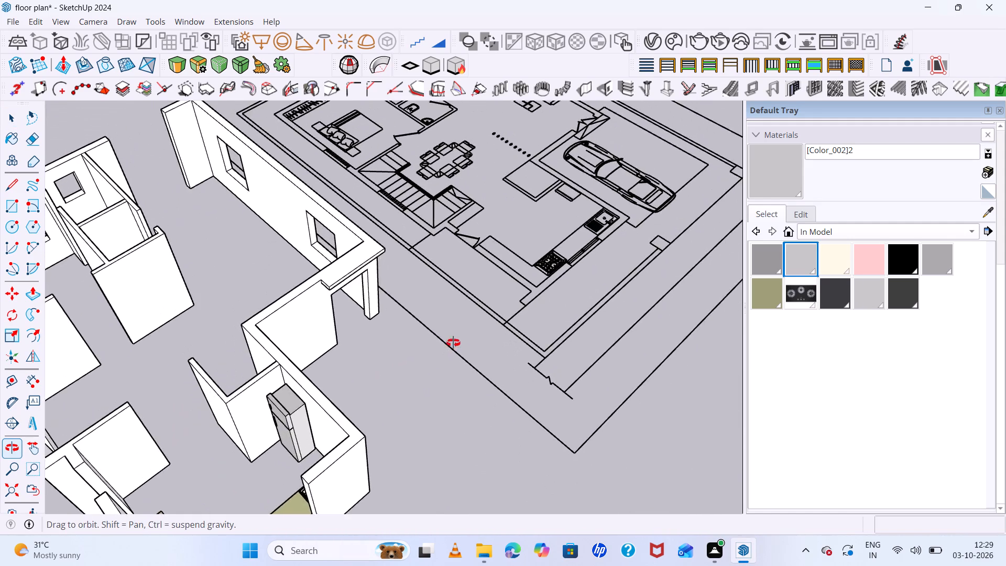
{"action": "middle_click_drag", "start_coordinate": [453, 343], "coordinate": [468, 335]}
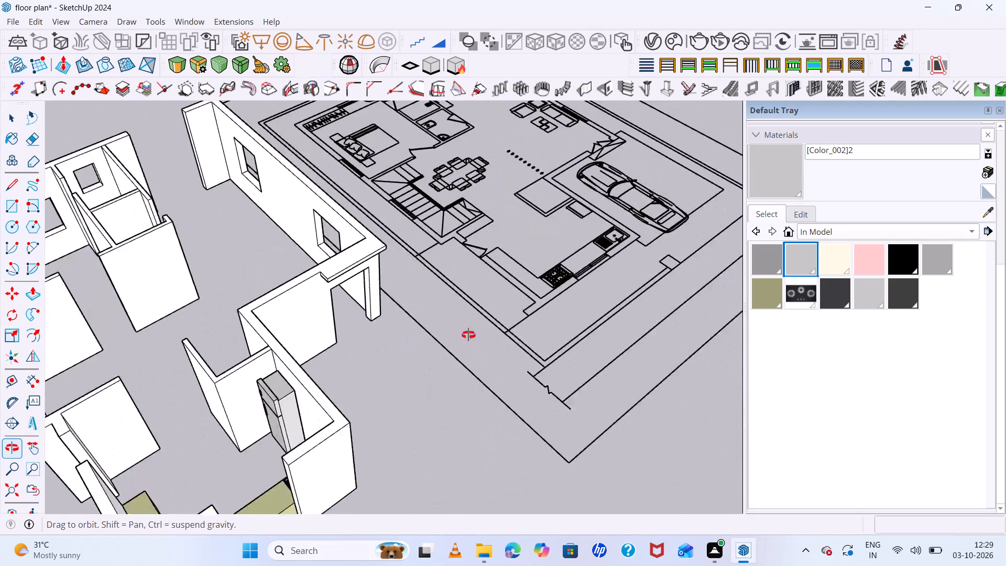
{"action": "middle_click_drag", "start_coordinate": [468, 335], "coordinate": [382, 267]}
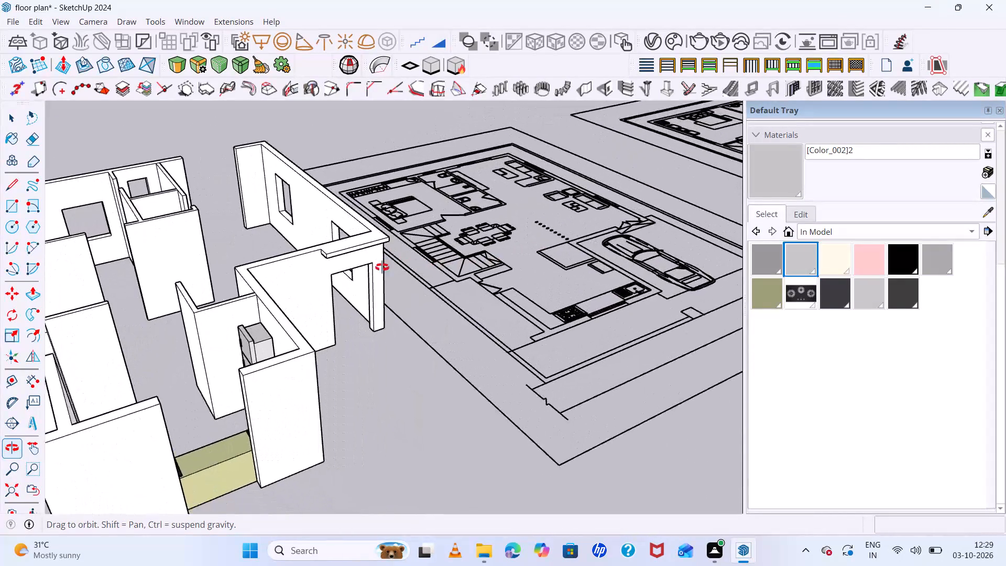
{"action": "middle_click_drag", "start_coordinate": [382, 267], "coordinate": [360, 268]}
{"action": "scroll", "coordinate": [496, 364], "scroll_direction": "down", "scroll_amount": 13}
{"action": "middle_click_drag", "start_coordinate": [336, 416], "coordinate": [175, 418]}
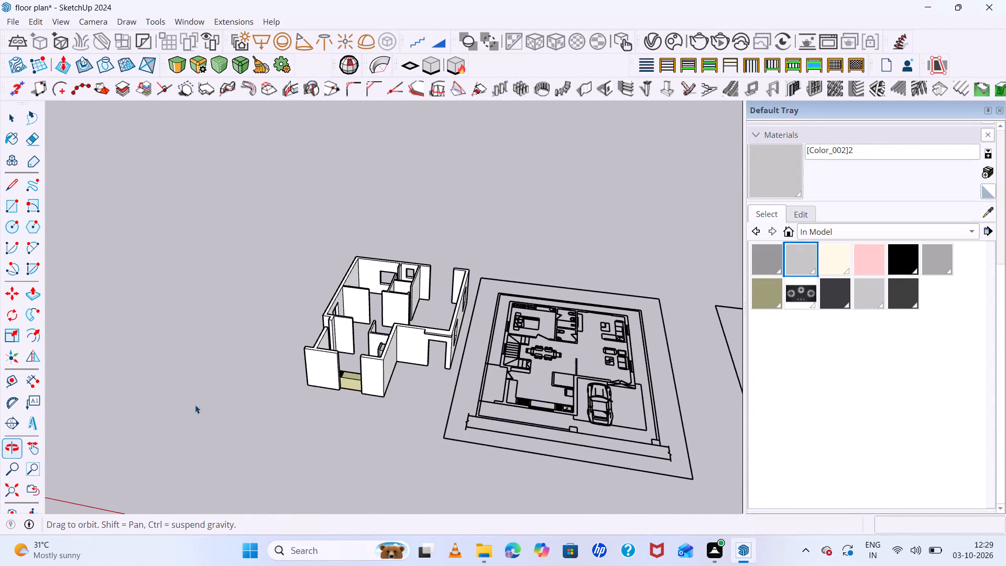
Open the wall group and draw a 5' by 9" rectangle on the floor across the gap in the kitchen's outer wall.
{"action": "scroll", "coordinate": [365, 372], "scroll_direction": "up", "scroll_amount": 14}
{"action": "triple_click", "coordinate": [369, 367]}
{"action": "scroll", "coordinate": [369, 367], "scroll_direction": "up", "scroll_amount": 6}
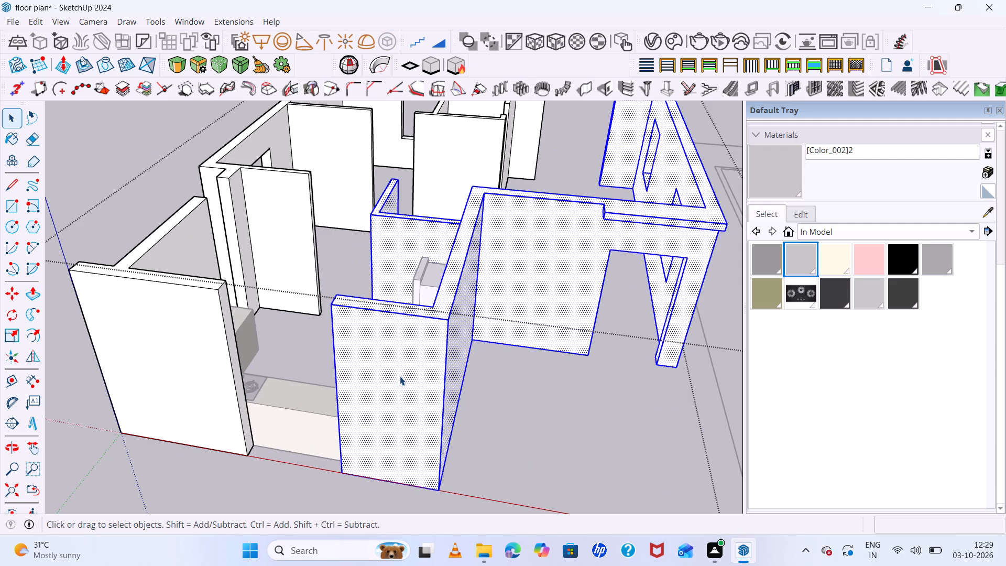
{"action": "left_click", "coordinate": [550, 407]}
{"action": "scroll", "coordinate": [308, 463], "scroll_direction": "up", "scroll_amount": 6}
{"action": "middle_click_drag", "start_coordinate": [305, 466], "coordinate": [351, 496]}
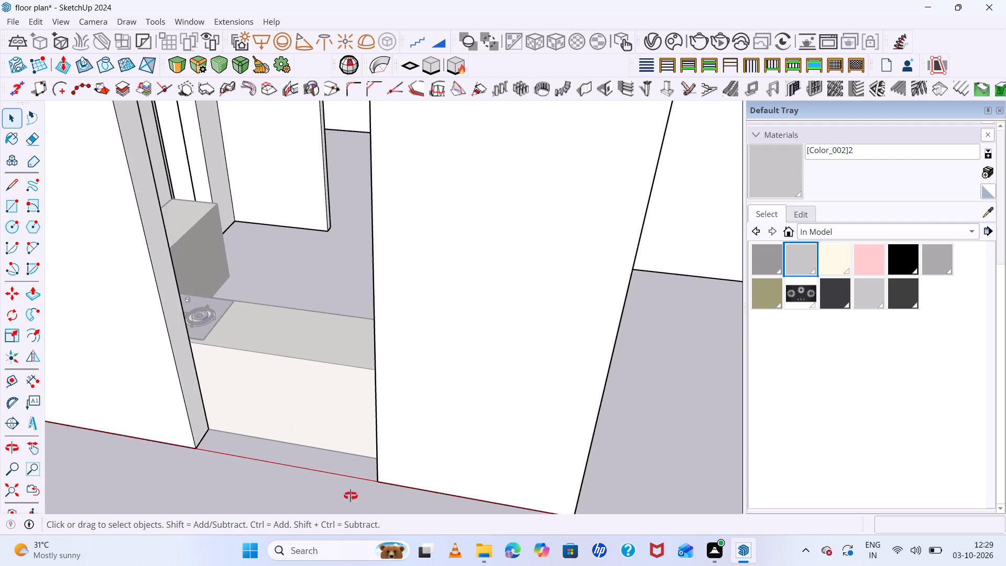
{"action": "middle_click_drag", "start_coordinate": [351, 496], "coordinate": [373, 520]}
{"action": "key", "text": "r"}
{"action": "scroll", "coordinate": [281, 493], "scroll_direction": "up", "scroll_amount": 6}
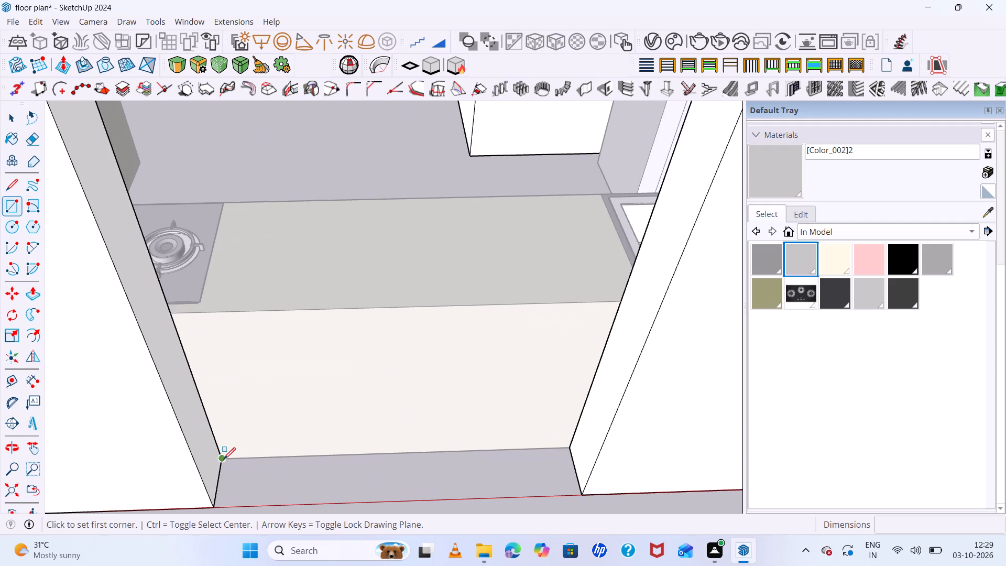
{"action": "left_click", "coordinate": [224, 459]}
{"action": "scroll", "coordinate": [464, 498], "scroll_direction": "down", "scroll_amount": 6}
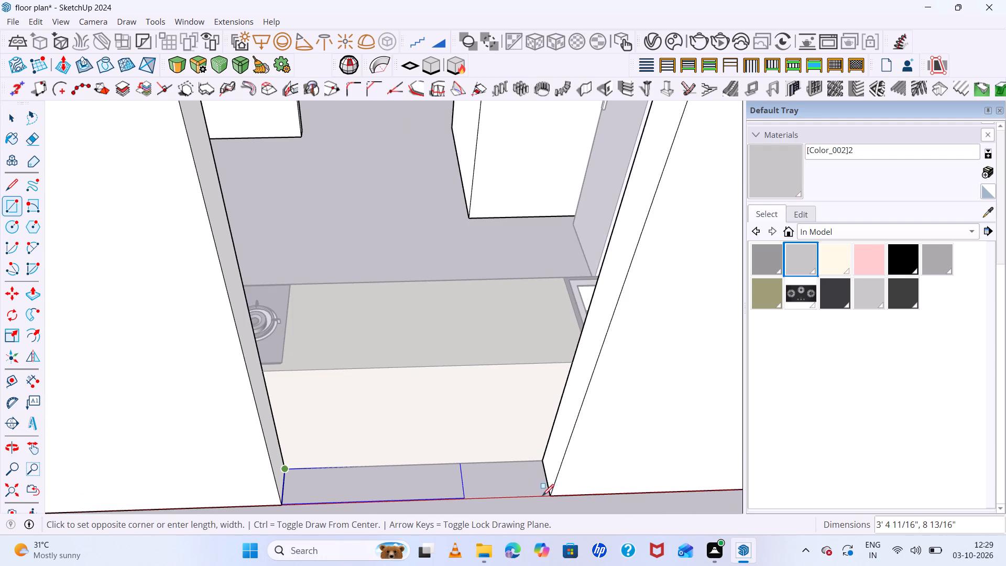
{"action": "left_click", "coordinate": [531, 498]}
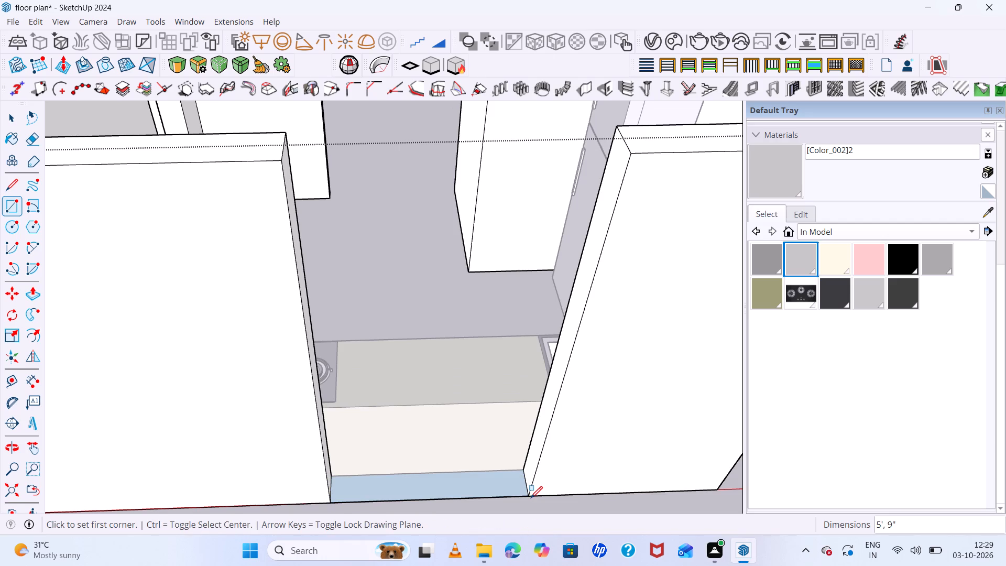
Push/Pull the rectangle in the wall gap up 3' to form the wall below the kitchen window.
{"action": "key", "text": "p"}
{"action": "left_click", "coordinate": [504, 482]}
{"action": "scroll", "coordinate": [490, 404], "scroll_direction": "down", "scroll_amount": 4}
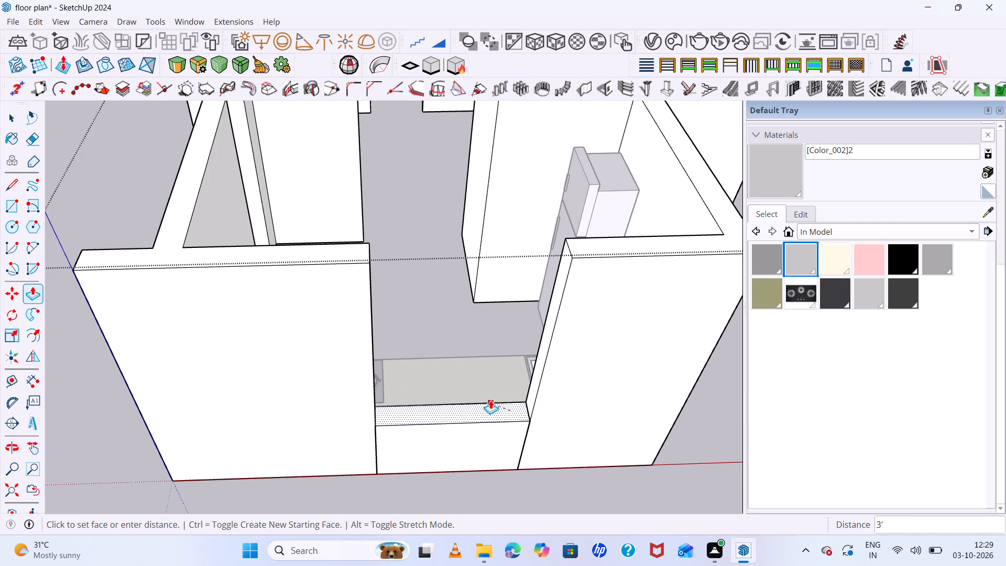
{"action": "left_click", "coordinate": [488, 405]}
Copy the top face of the low window wall 7' up, level with the top of the adjoining walls.
{"action": "key", "text": "space"}
{"action": "left_click", "coordinate": [480, 415]}
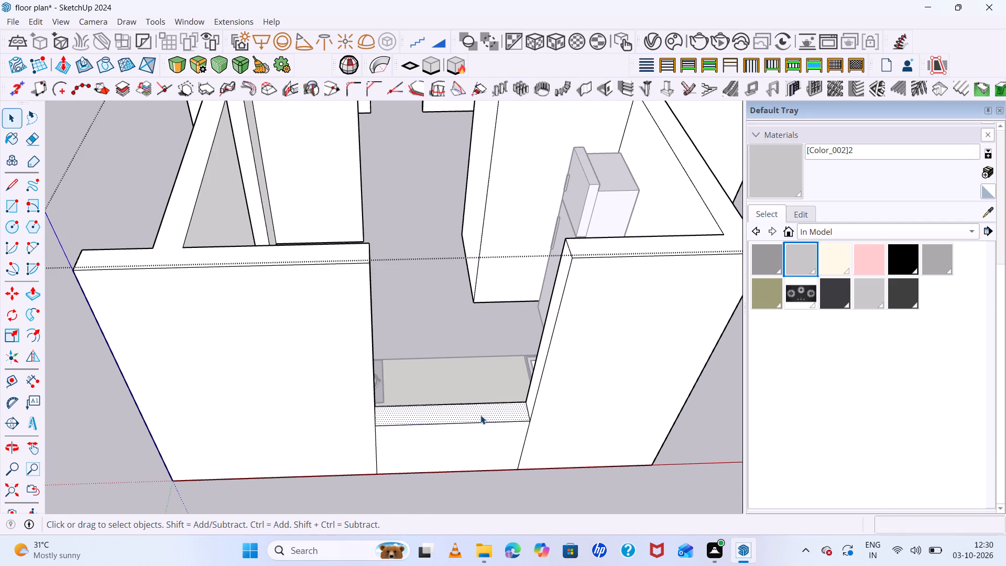
{"action": "key", "text": "m"}
{"action": "left_click", "coordinate": [530, 422]}
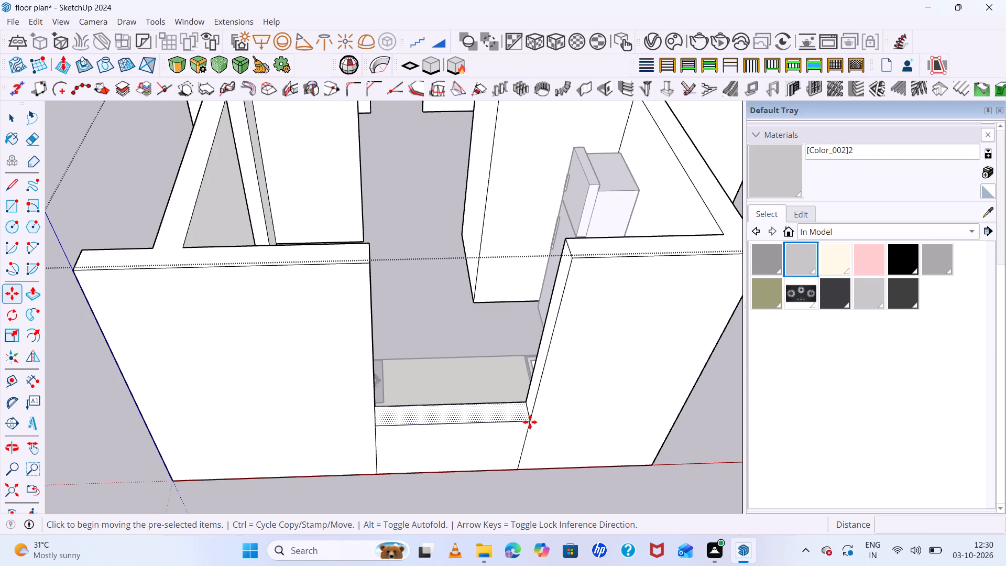
{"action": "left_click", "coordinate": [530, 422], "text": "ctrl"}
{"action": "left_click", "coordinate": [527, 419]}
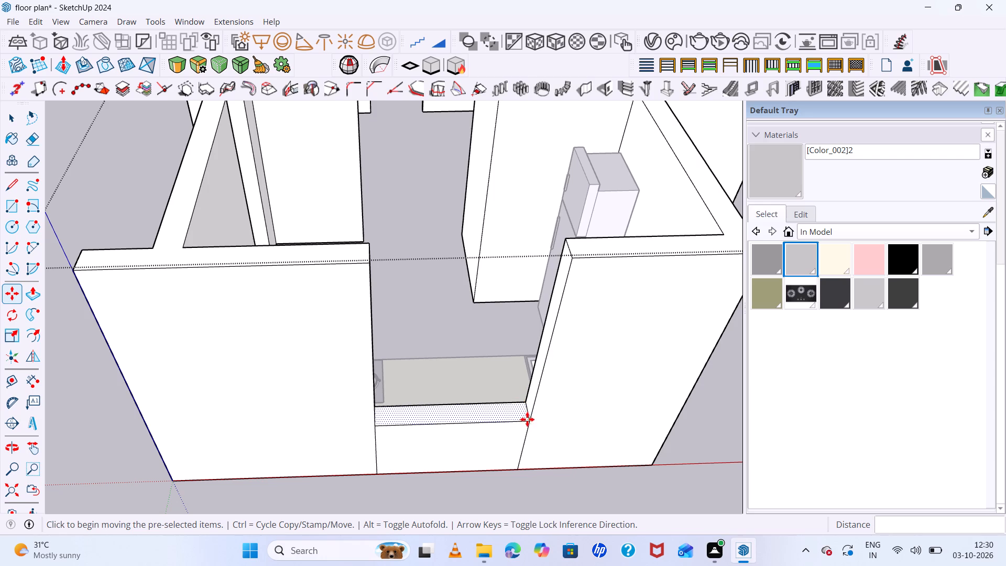
{"action": "left_click", "coordinate": [574, 257]}
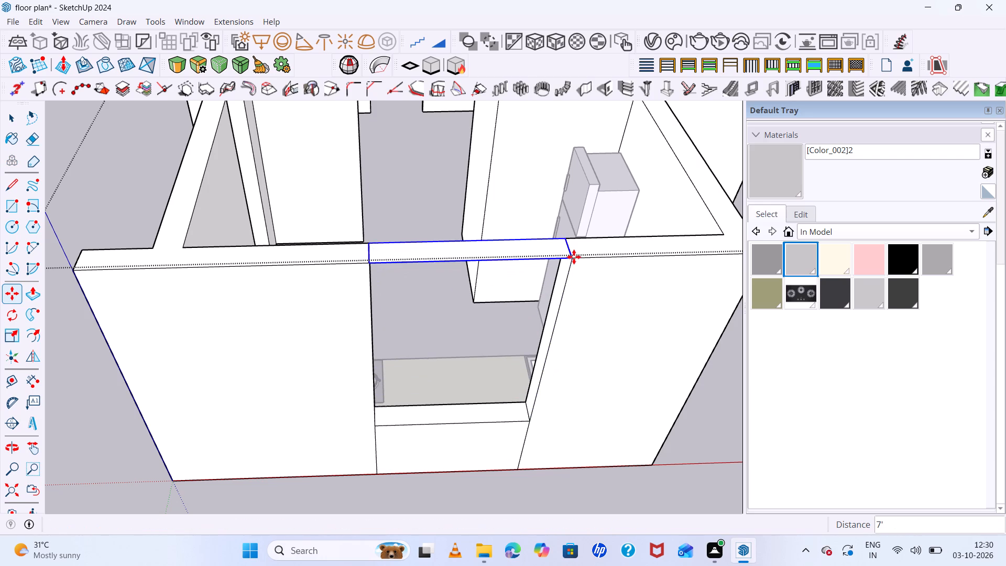
Push/Pull the copied top face down 3' to form the wall above the kitchen window opening.
{"action": "key", "text": "p"}
{"action": "left_click", "coordinate": [506, 251]}
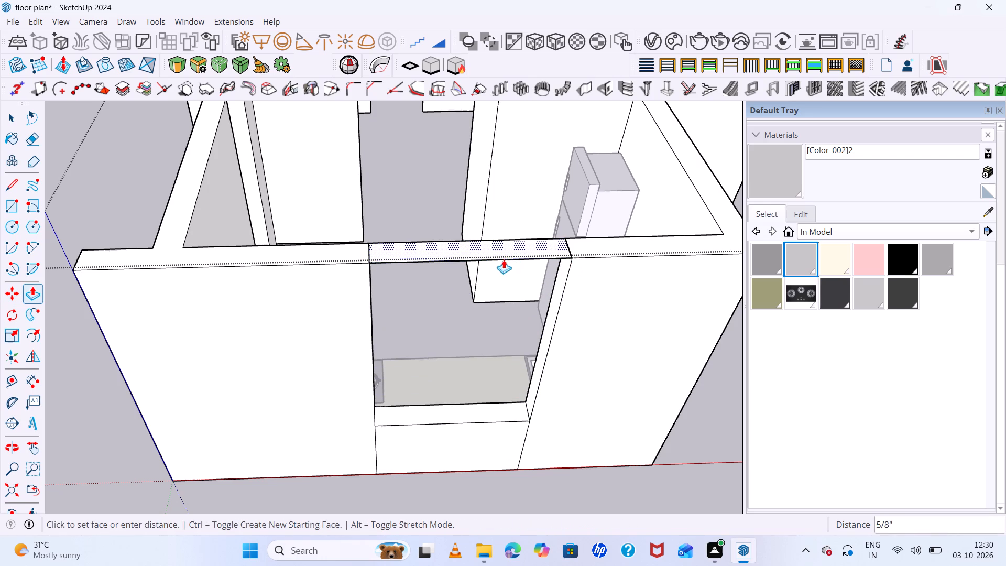
{"action": "key", "text": "3"}
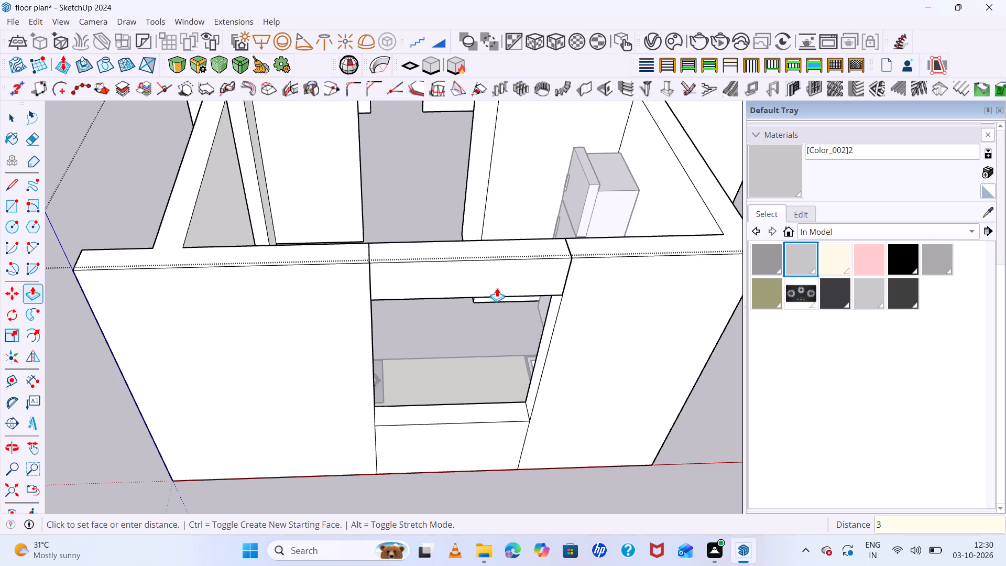
{"action": "key", "text": "apostrophe"}
{"action": "key", "text": "Return"}
{"action": "middle_click_drag", "start_coordinate": [512, 382], "coordinate": [493, 267]}
{"action": "key", "text": "space"}
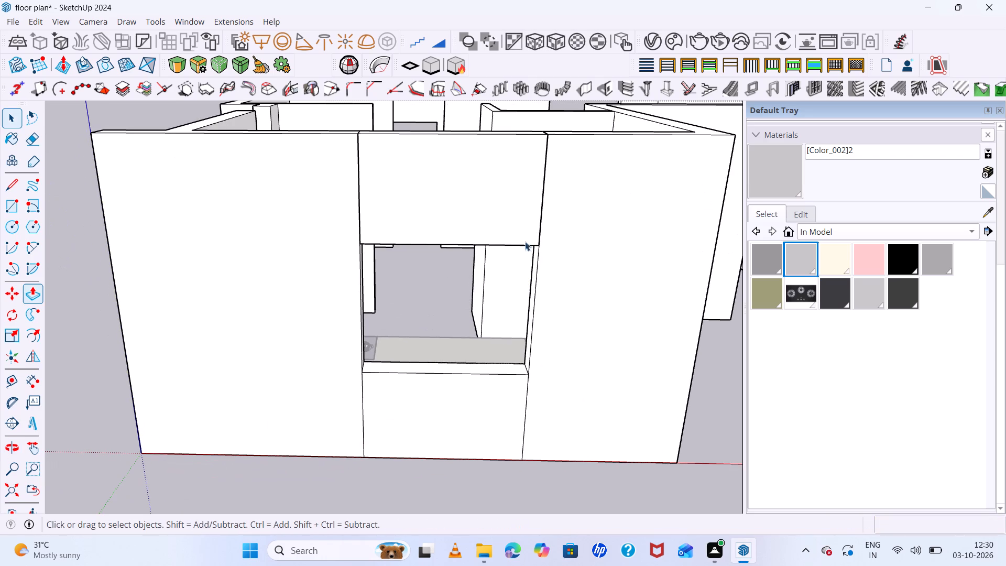
{"action": "left_click", "coordinate": [335, 487]}
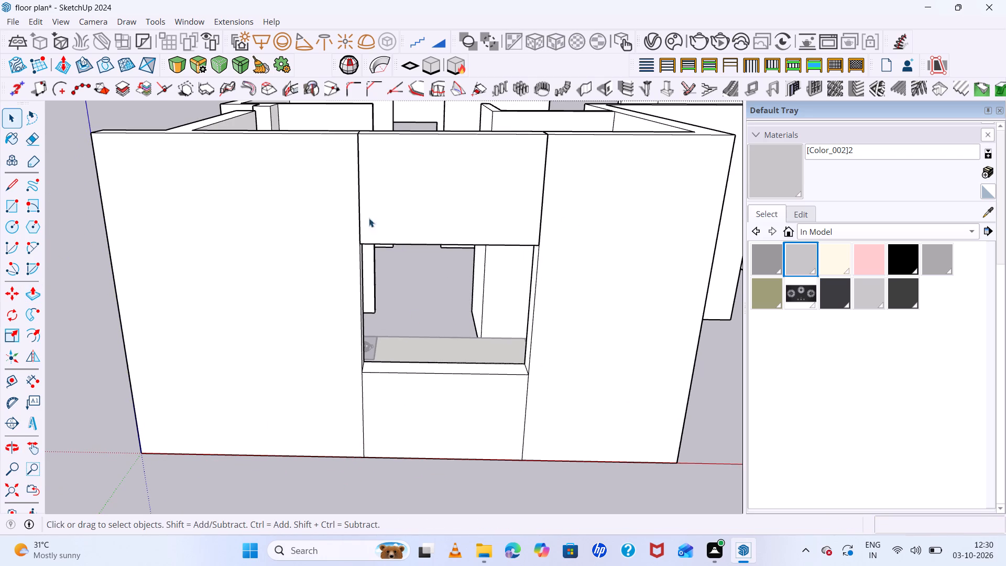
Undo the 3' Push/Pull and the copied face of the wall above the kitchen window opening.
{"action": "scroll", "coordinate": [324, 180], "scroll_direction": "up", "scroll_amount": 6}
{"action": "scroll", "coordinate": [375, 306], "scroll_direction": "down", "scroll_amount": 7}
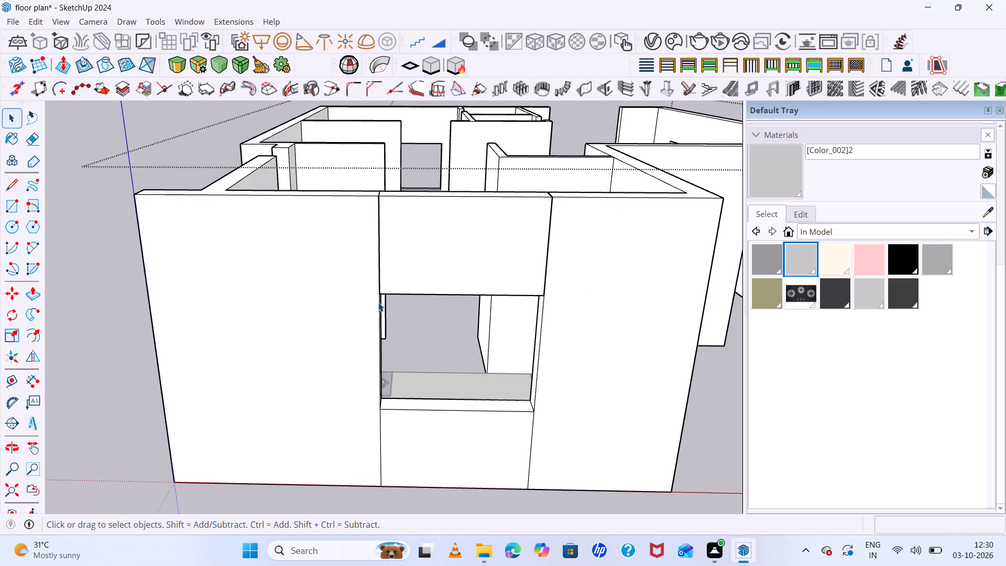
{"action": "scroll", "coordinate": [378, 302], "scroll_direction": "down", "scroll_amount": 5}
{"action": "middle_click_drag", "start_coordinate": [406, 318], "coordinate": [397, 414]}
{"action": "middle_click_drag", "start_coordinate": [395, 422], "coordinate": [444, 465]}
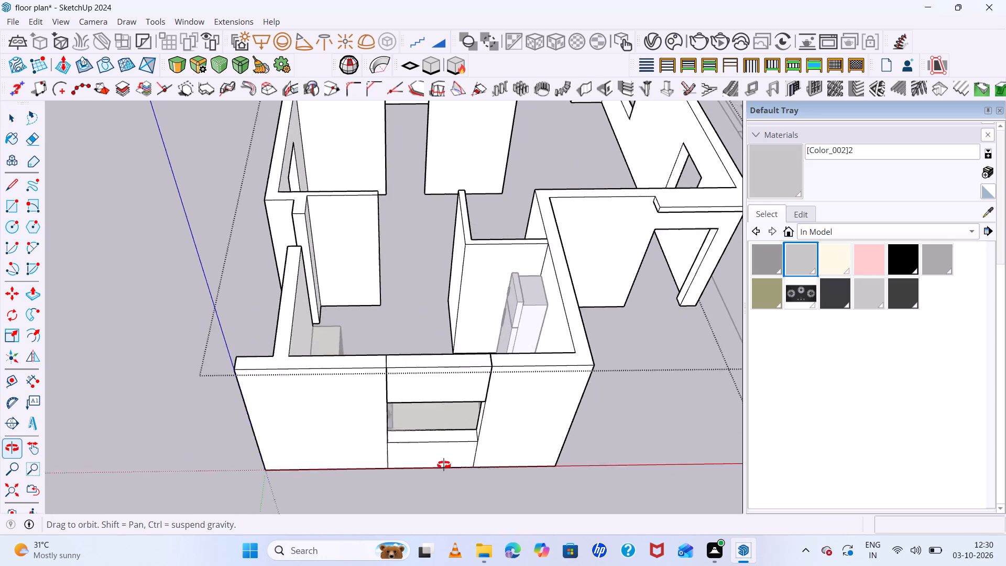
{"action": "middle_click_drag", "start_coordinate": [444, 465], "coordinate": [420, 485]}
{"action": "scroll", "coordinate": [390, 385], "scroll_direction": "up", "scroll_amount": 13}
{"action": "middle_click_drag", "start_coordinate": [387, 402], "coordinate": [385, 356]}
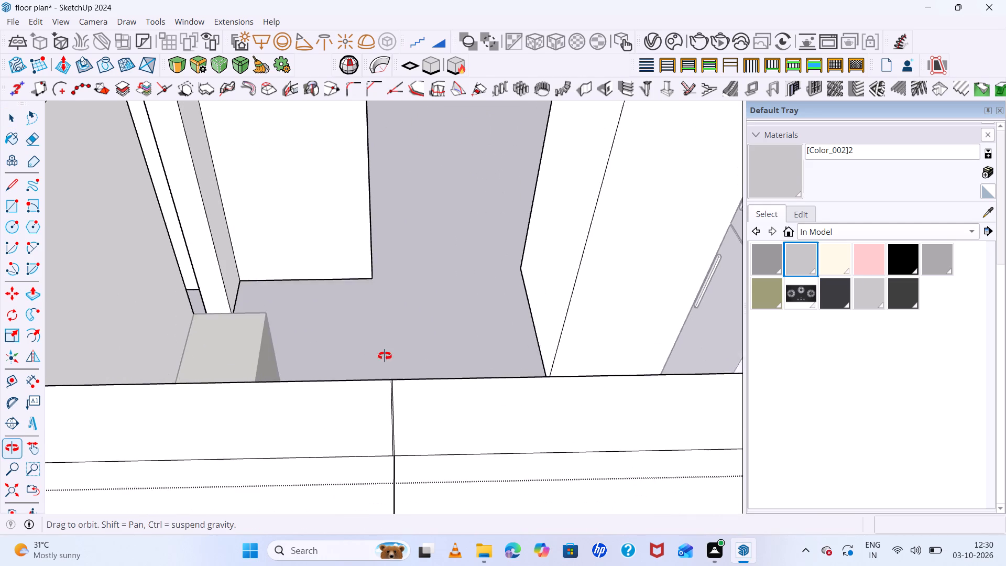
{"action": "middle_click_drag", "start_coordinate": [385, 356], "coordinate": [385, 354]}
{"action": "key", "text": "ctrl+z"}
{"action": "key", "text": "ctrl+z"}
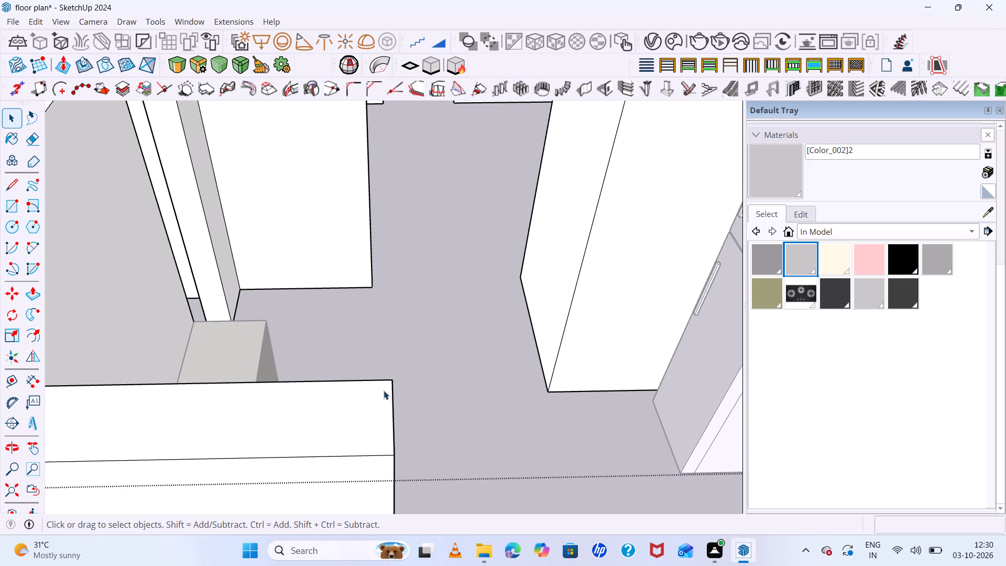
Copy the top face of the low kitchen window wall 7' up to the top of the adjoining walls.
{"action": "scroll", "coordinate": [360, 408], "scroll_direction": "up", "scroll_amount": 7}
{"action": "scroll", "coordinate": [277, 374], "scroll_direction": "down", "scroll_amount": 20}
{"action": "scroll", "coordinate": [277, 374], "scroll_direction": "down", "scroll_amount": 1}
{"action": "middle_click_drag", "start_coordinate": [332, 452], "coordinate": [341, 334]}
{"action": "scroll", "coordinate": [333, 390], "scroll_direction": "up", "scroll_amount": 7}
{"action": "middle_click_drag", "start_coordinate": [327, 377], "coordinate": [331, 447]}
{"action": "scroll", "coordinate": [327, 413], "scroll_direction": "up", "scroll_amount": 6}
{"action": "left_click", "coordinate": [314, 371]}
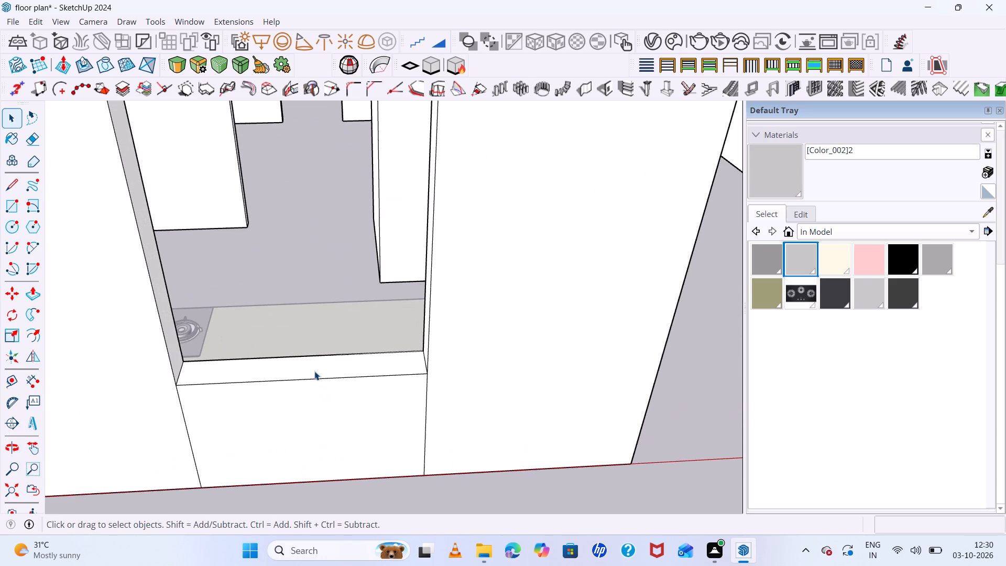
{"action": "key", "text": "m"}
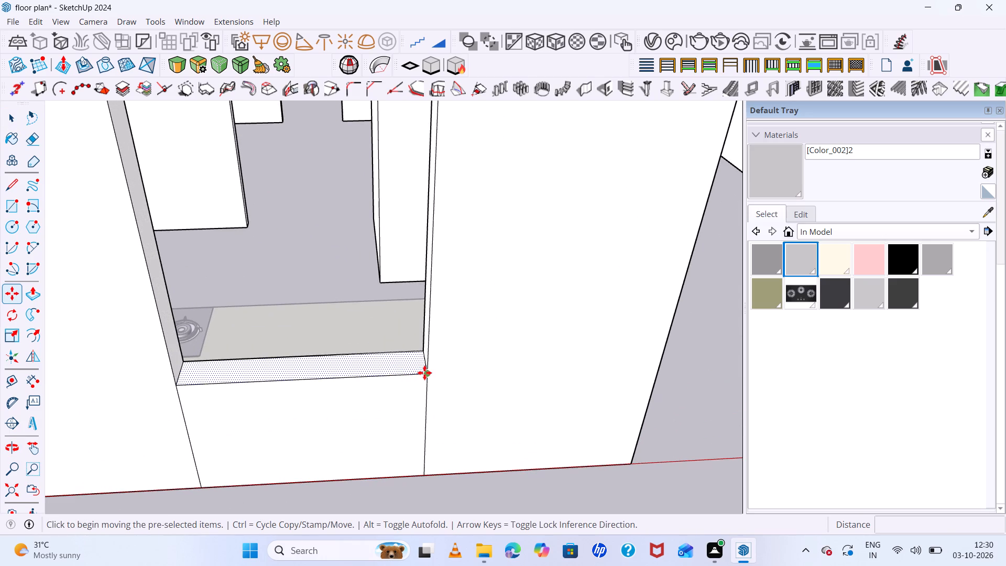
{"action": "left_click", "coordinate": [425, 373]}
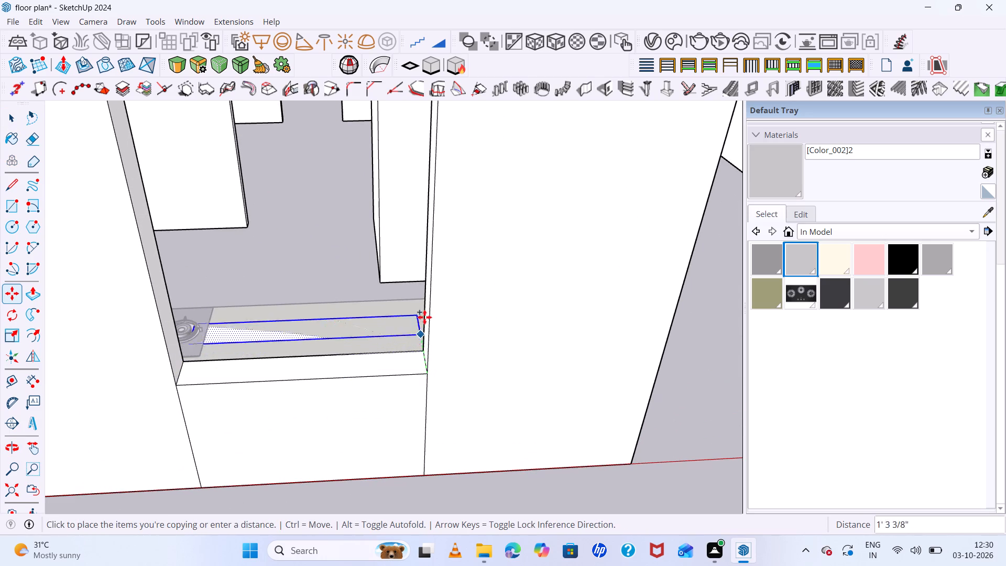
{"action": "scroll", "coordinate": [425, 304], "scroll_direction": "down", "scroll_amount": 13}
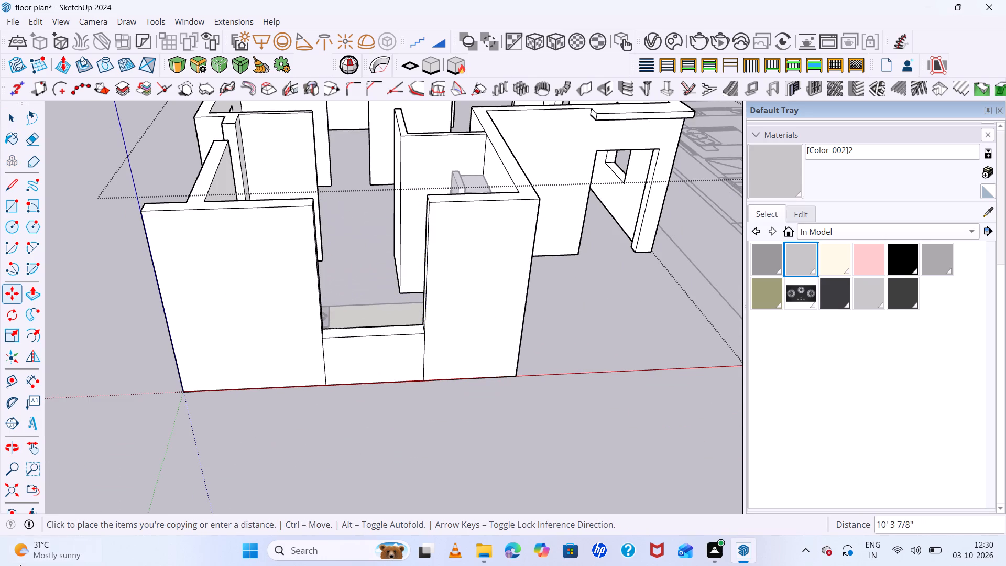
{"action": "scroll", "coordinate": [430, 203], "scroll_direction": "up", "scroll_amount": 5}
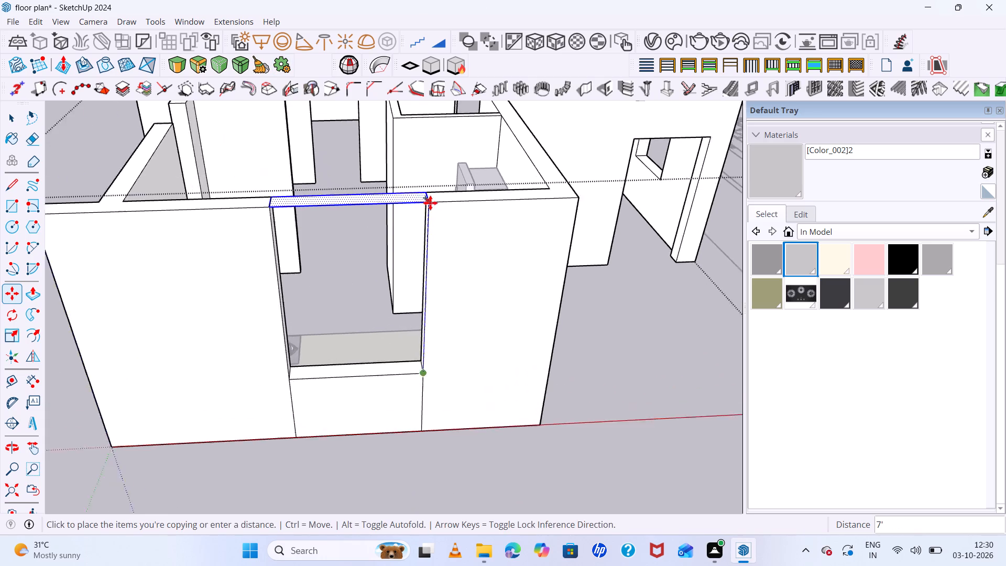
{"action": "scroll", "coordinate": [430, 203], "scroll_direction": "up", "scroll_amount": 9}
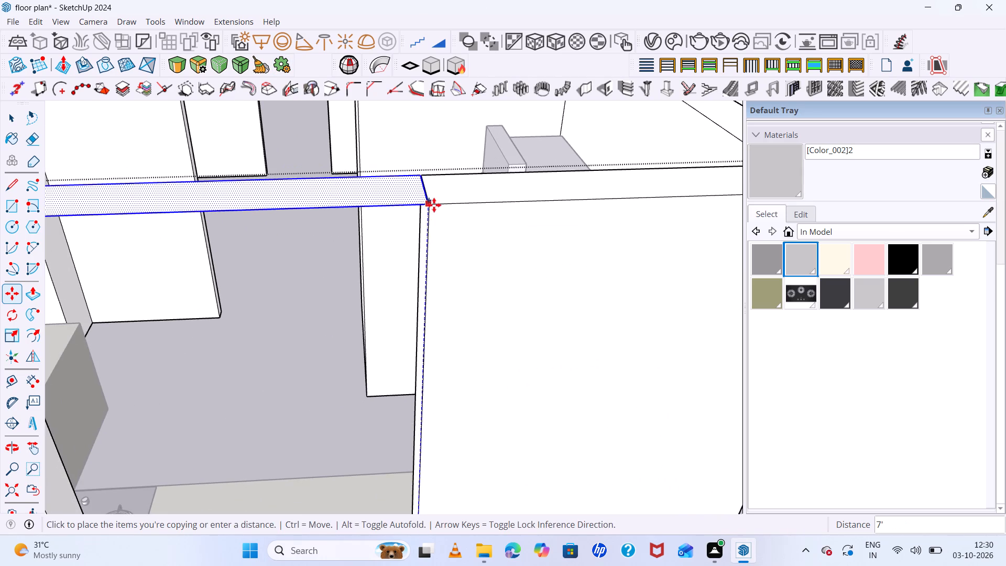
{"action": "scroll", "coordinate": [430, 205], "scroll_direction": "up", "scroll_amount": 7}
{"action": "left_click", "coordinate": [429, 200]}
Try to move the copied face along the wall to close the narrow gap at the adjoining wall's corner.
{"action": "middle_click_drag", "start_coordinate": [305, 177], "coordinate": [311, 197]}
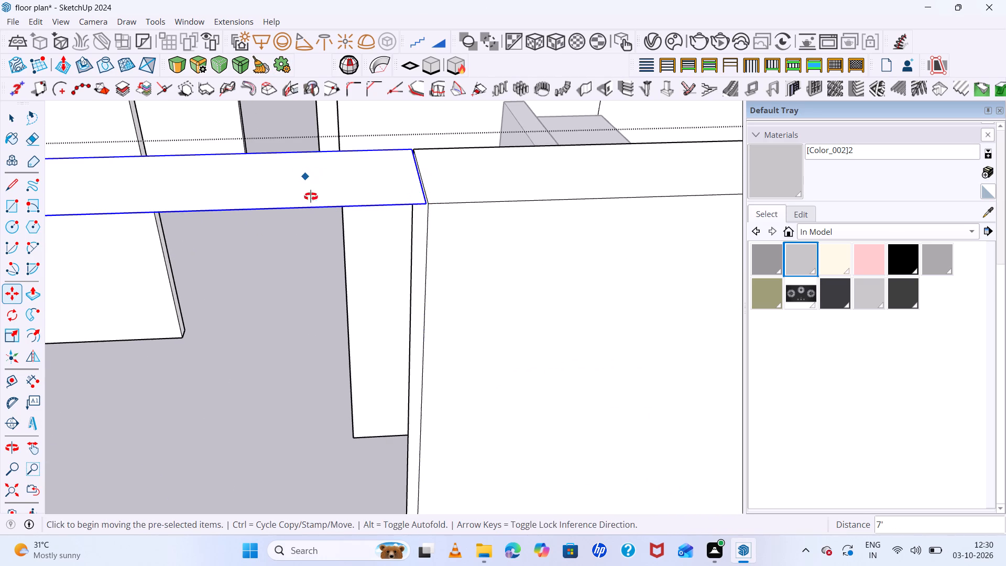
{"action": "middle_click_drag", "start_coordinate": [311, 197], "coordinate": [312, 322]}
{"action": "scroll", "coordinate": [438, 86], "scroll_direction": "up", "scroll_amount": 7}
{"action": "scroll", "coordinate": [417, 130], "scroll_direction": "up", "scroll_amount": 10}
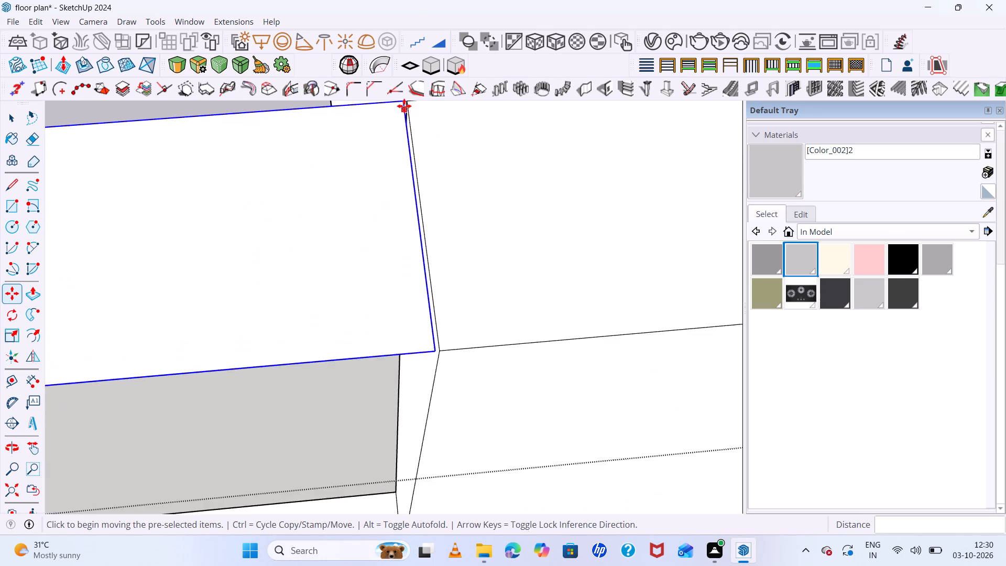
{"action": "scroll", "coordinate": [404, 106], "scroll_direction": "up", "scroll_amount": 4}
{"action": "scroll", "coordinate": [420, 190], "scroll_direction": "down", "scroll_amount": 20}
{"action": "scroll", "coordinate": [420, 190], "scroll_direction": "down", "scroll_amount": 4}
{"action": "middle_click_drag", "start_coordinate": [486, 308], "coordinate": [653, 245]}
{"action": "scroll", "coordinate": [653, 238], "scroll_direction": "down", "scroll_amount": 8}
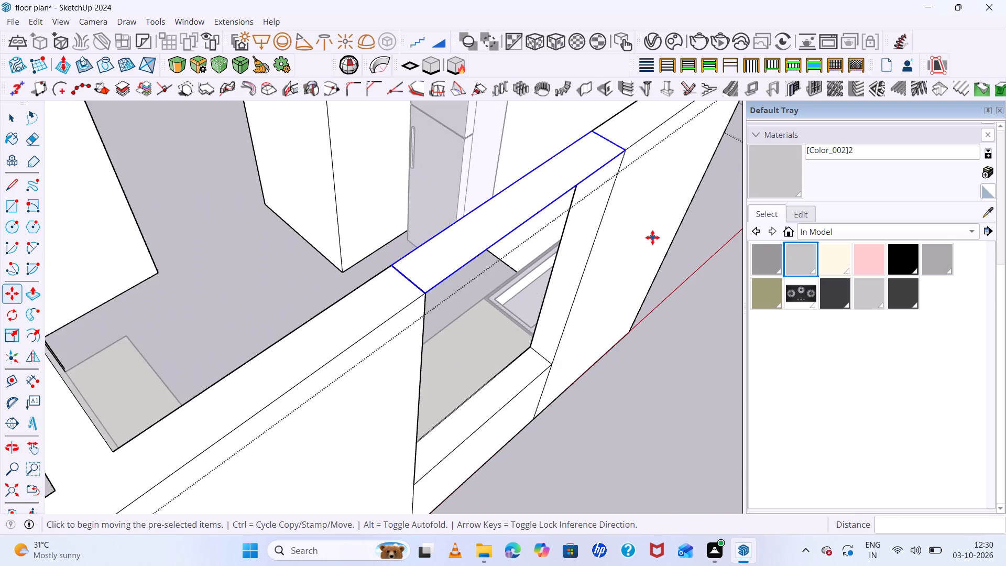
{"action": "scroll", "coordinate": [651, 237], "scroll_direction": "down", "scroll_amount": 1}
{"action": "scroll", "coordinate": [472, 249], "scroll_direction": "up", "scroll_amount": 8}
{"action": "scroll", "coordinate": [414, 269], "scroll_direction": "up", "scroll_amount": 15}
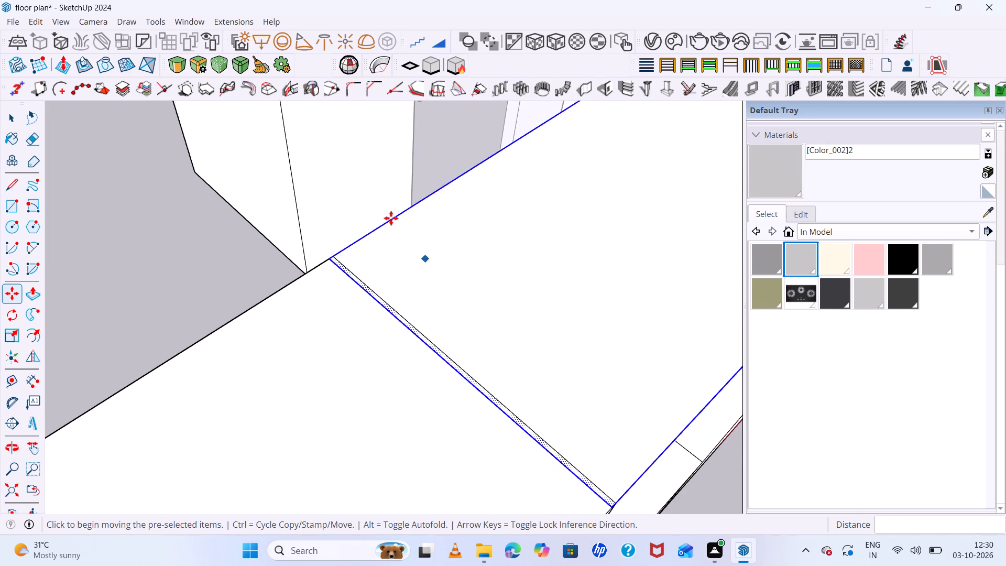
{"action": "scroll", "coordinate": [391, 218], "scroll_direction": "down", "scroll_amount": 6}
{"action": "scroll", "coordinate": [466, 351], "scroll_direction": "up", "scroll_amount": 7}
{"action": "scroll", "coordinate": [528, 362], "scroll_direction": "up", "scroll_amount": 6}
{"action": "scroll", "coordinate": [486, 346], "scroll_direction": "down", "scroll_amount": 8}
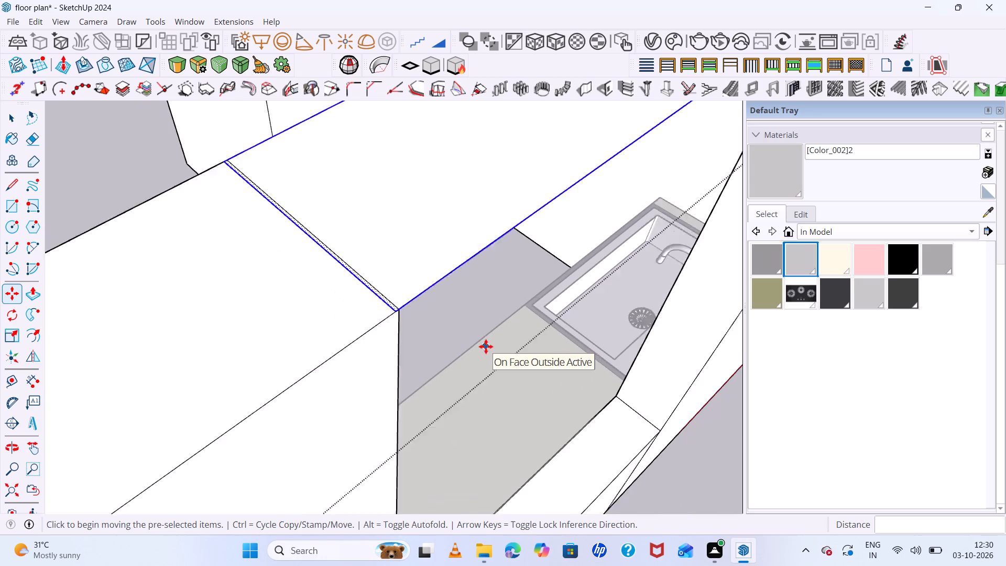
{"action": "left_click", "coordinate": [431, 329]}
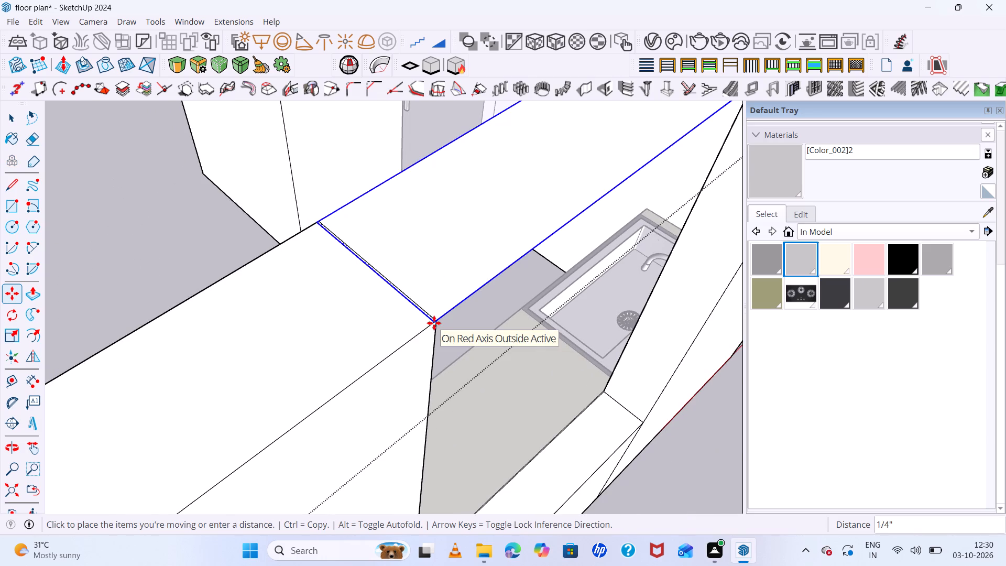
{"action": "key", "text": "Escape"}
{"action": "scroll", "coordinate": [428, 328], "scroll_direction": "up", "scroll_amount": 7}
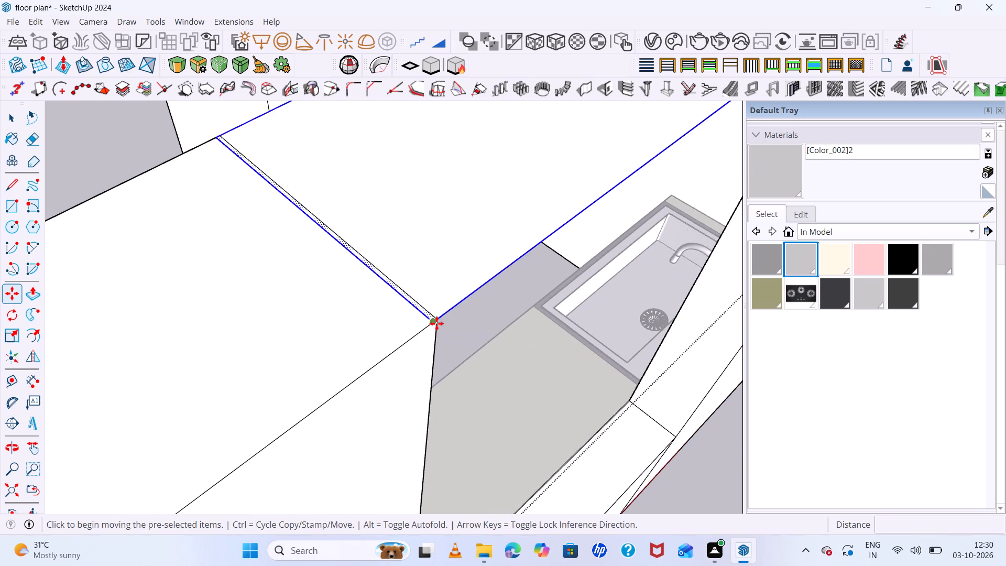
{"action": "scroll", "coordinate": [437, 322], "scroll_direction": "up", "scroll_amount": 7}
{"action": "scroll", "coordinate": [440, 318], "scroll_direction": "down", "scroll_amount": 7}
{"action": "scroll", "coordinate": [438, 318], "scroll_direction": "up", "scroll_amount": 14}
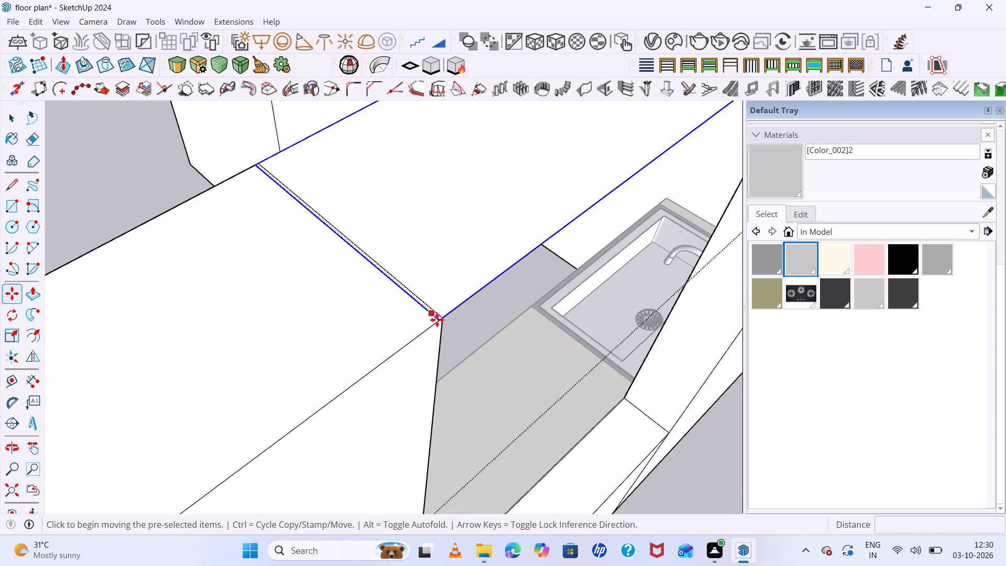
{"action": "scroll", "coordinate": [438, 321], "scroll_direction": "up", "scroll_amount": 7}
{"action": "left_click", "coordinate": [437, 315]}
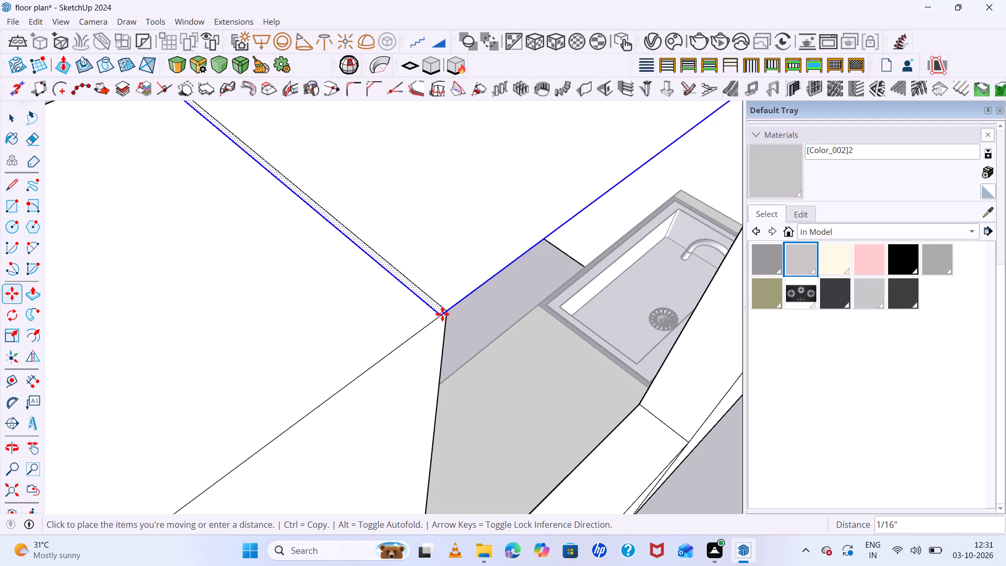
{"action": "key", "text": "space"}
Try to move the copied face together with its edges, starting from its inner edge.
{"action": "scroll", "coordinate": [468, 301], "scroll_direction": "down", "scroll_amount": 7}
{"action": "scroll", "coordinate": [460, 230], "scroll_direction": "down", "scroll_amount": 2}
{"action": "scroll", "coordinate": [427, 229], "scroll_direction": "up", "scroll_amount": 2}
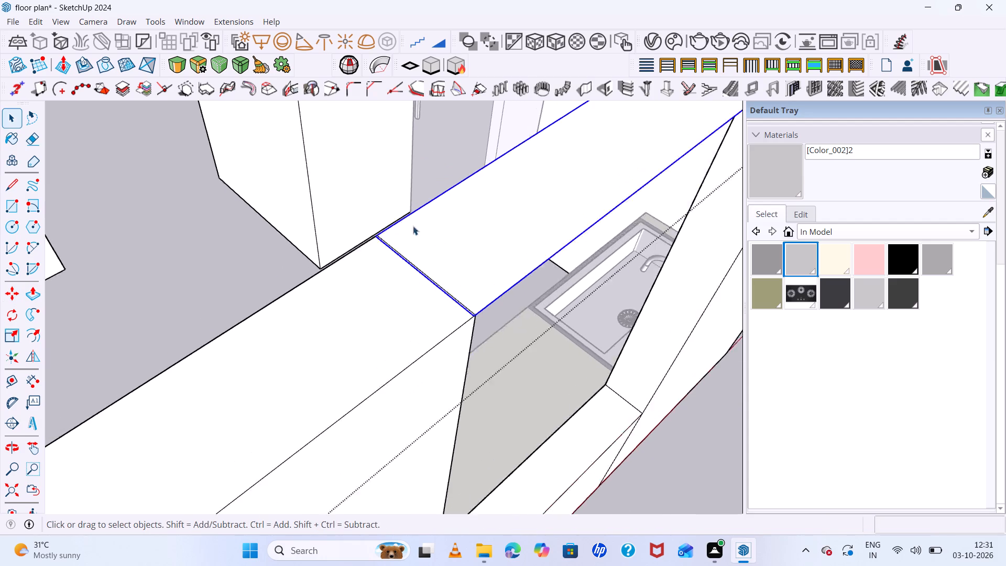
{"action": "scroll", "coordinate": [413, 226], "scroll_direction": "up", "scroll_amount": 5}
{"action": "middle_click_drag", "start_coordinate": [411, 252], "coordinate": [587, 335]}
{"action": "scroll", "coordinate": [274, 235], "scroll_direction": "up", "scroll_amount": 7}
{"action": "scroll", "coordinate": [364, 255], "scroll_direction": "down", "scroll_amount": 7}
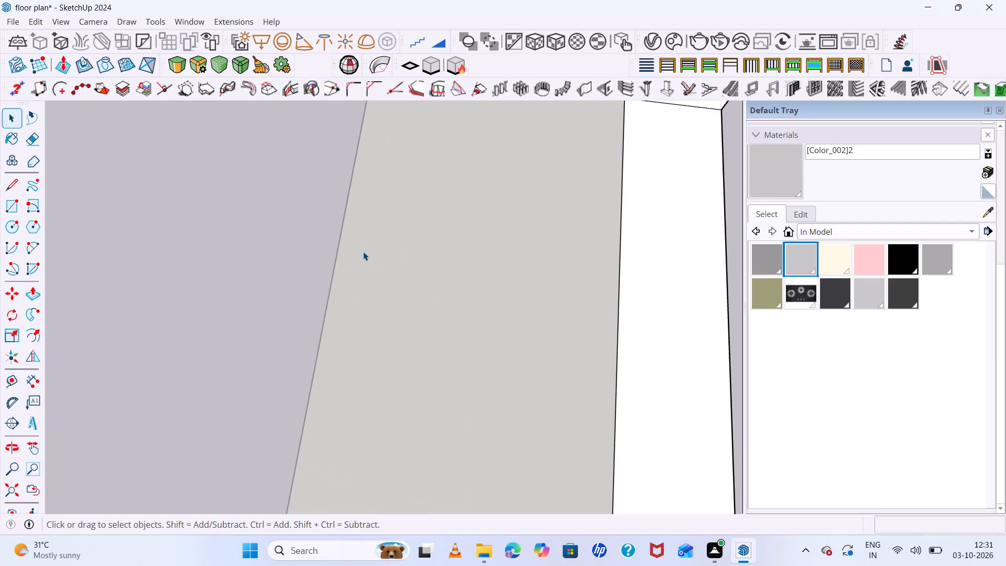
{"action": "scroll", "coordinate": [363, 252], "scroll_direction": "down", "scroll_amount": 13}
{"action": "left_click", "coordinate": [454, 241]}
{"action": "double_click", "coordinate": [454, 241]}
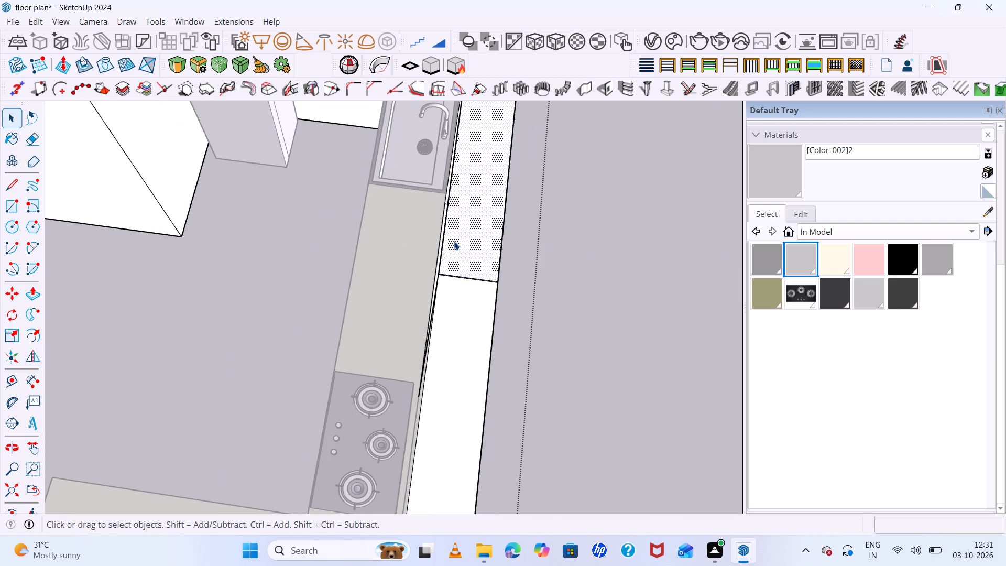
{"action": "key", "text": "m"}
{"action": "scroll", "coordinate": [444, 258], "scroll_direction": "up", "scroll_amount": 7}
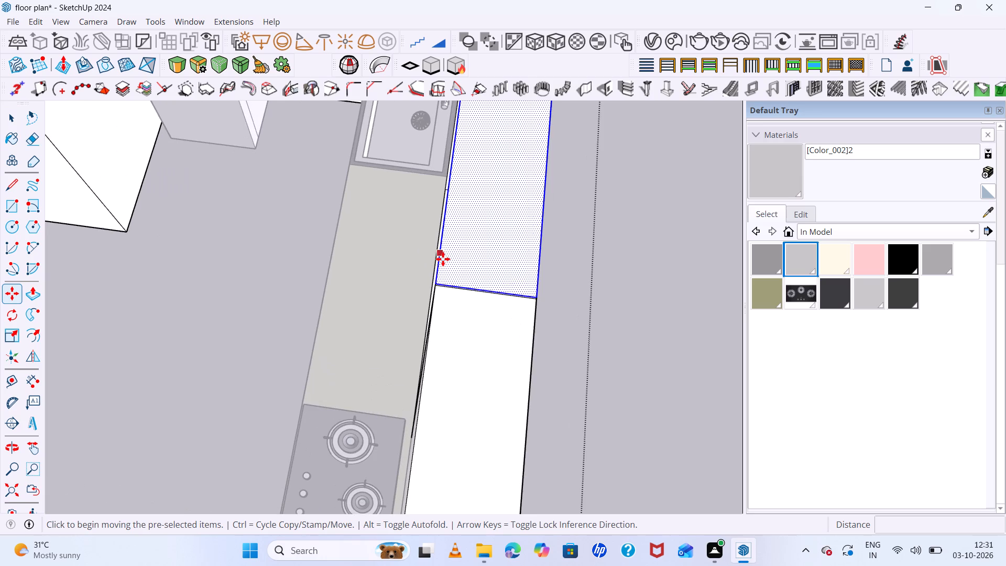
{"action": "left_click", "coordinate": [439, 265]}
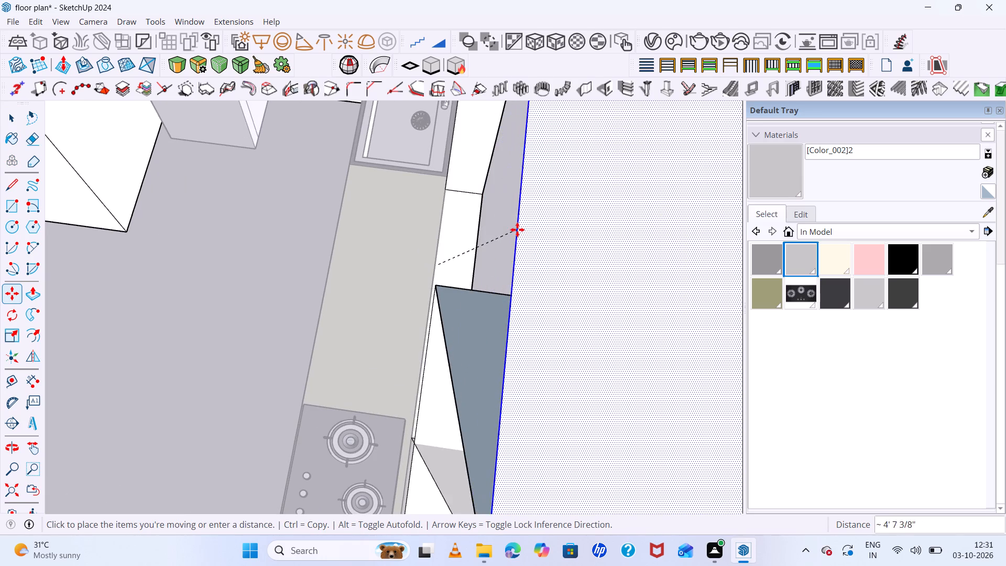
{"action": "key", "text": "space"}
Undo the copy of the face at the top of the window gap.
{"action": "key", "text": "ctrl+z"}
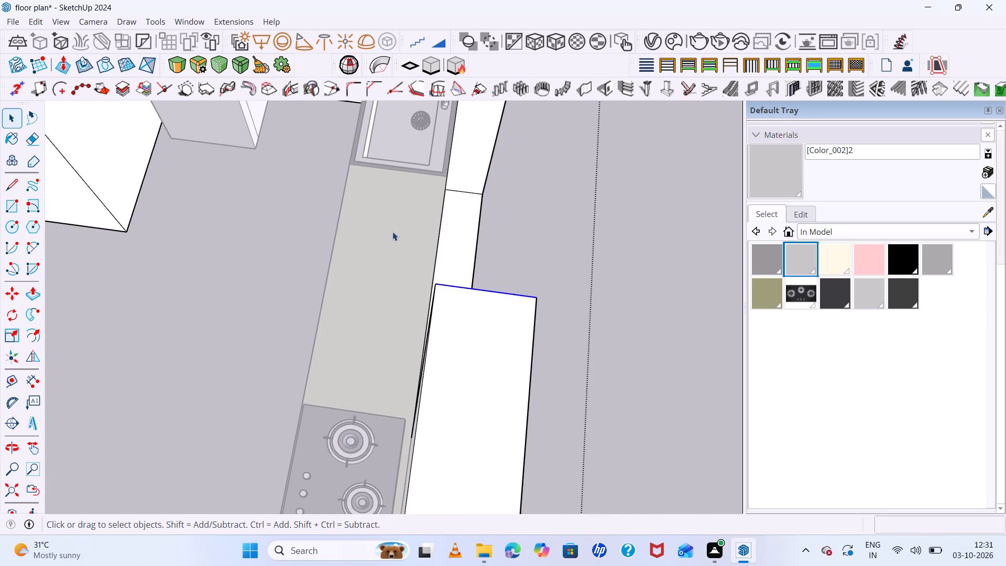
Copy the low window wall's top face 7' straight up the blue axis, level with the adjoining wall tops.
{"action": "middle_click_drag", "start_coordinate": [533, 278], "coordinate": [189, 219]}
{"action": "key", "text": "space"}
{"action": "left_click", "coordinate": [399, 394]}
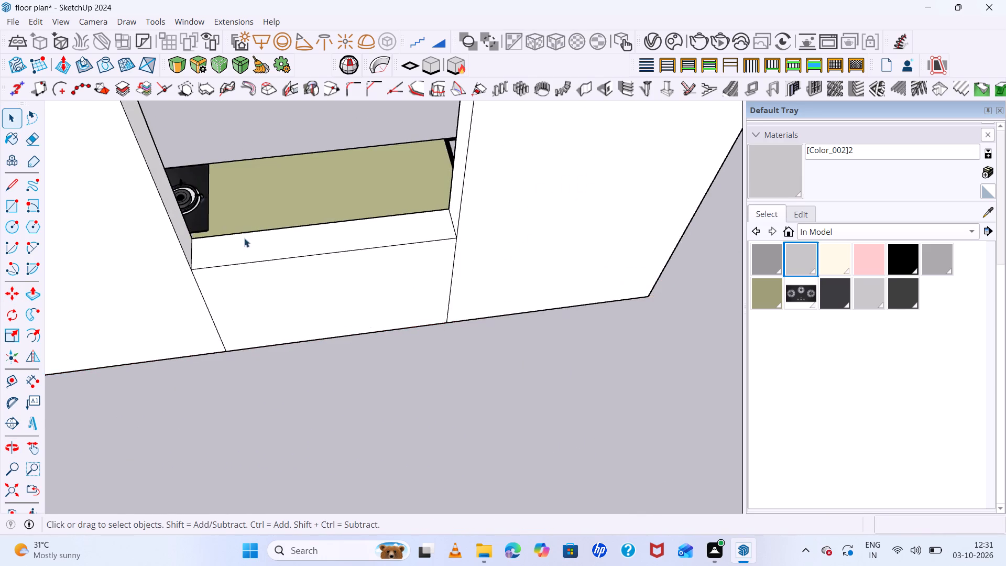
{"action": "scroll", "coordinate": [240, 232], "scroll_direction": "up", "scroll_amount": 5}
{"action": "left_click", "coordinate": [264, 254]}
{"action": "double_click", "coordinate": [269, 257]}
{"action": "scroll", "coordinate": [269, 257], "scroll_direction": "up", "scroll_amount": 4}
{"action": "left_click", "coordinate": [269, 257]}
{"action": "key", "text": "m"}
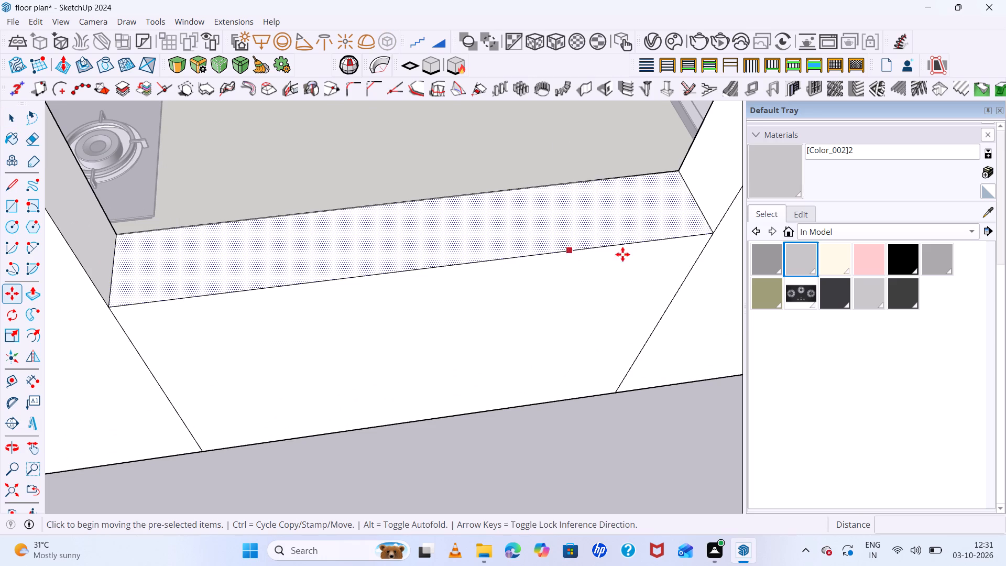
{"action": "left_click", "coordinate": [713, 234]}
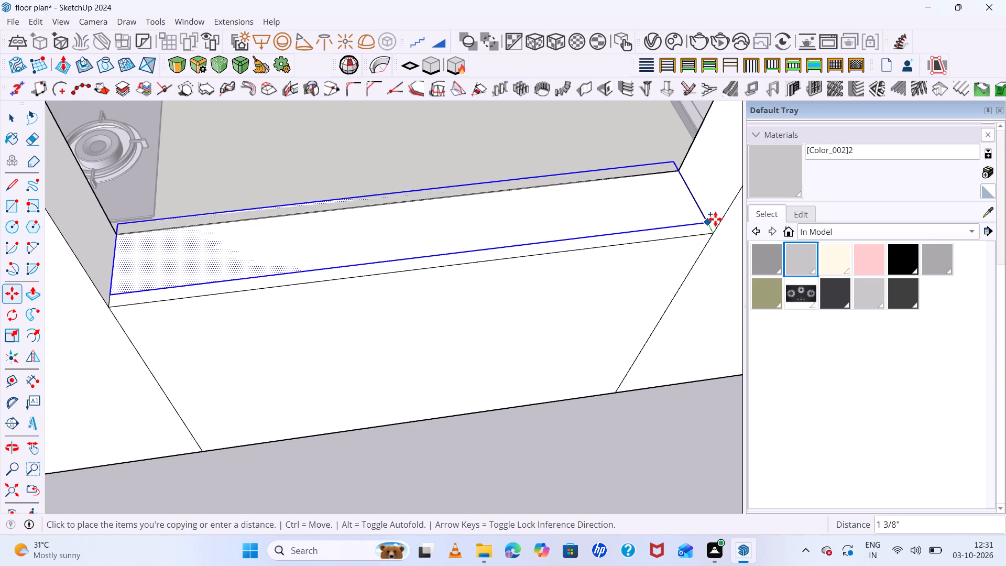
{"action": "scroll", "coordinate": [716, 211], "scroll_direction": "down", "scroll_amount": 20}
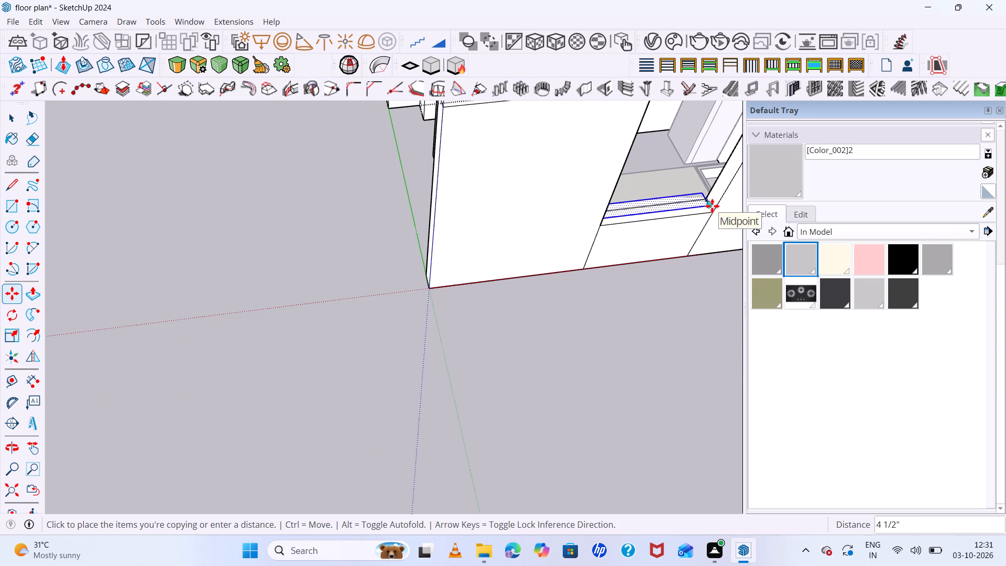
{"action": "key", "text": "Up"}
{"action": "scroll", "coordinate": [724, 184], "scroll_direction": "down", "scroll_amount": 13}
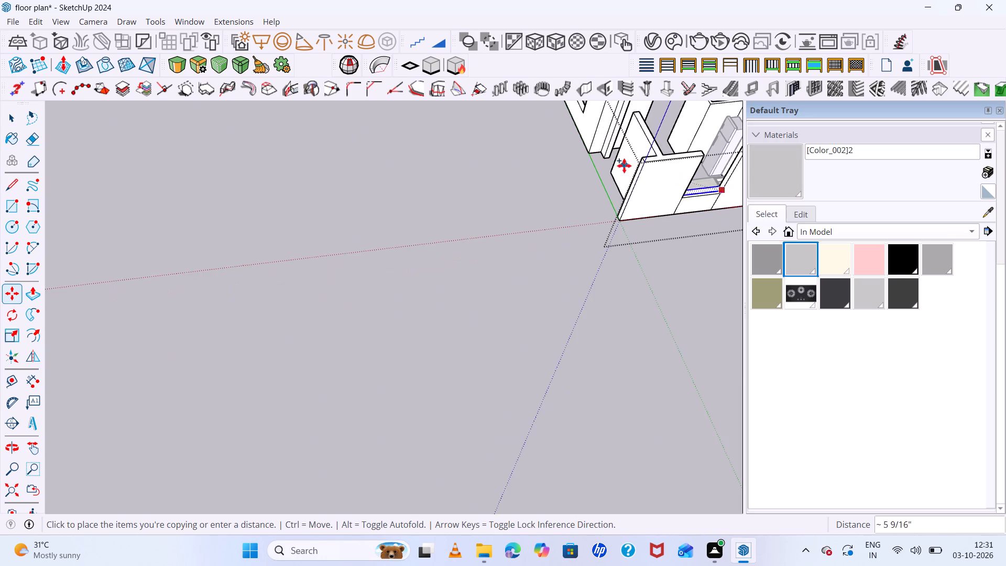
{"action": "scroll", "coordinate": [622, 166], "scroll_direction": "down", "scroll_amount": 12}
{"action": "scroll", "coordinate": [624, 145], "scroll_direction": "up", "scroll_amount": 20}
{"action": "scroll", "coordinate": [624, 145], "scroll_direction": "up", "scroll_amount": 1}
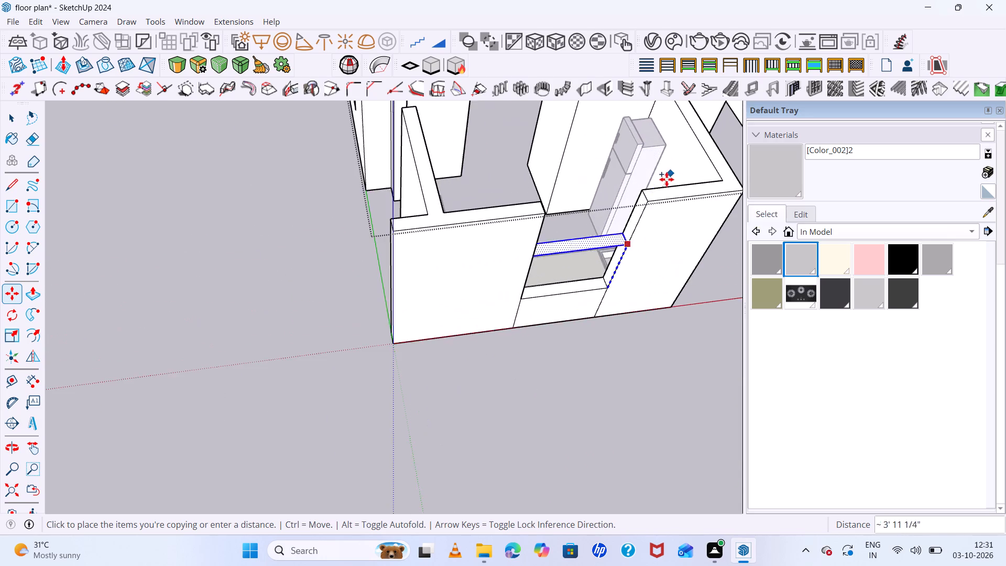
{"action": "scroll", "coordinate": [661, 188], "scroll_direction": "up", "scroll_amount": 12}
{"action": "left_click", "coordinate": [632, 221]}
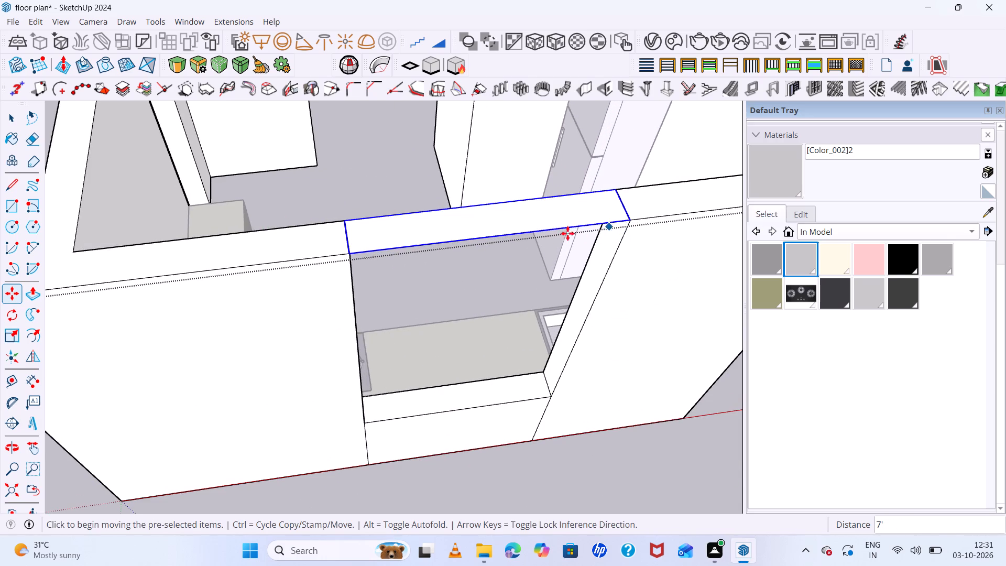
Push/Pull the copied top face down 3' to form the wall above the kitchen window opening.
{"action": "key", "text": "p"}
{"action": "left_click", "coordinate": [537, 215]}
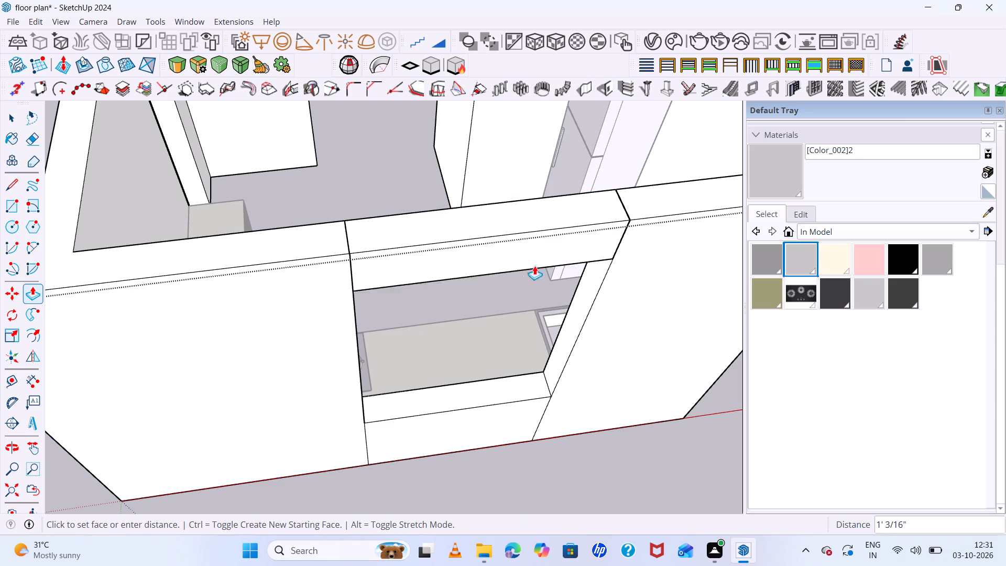
{"action": "key", "text": "3"}
{"action": "key", "text": "apostrophe"}
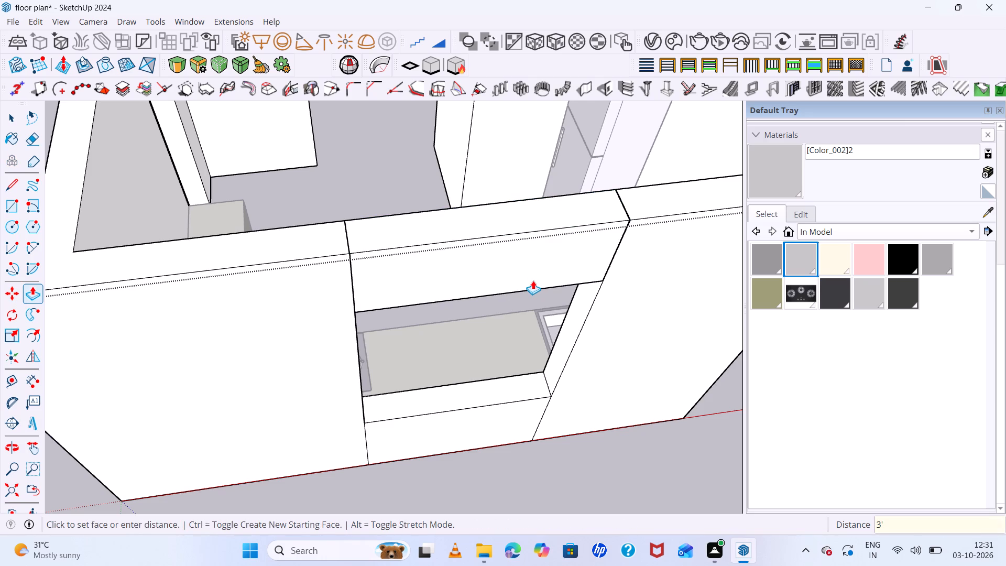
{"action": "key", "text": "Return"}
{"action": "key", "text": "space"}
{"action": "left_click", "coordinate": [580, 447]}
{"action": "scroll", "coordinate": [416, 270], "scroll_direction": "up", "scroll_amount": 4}
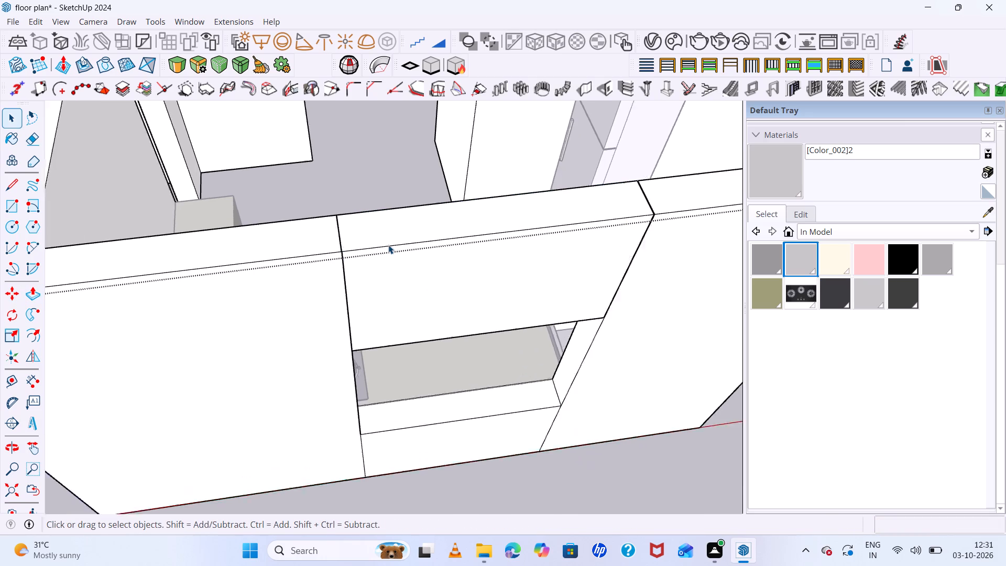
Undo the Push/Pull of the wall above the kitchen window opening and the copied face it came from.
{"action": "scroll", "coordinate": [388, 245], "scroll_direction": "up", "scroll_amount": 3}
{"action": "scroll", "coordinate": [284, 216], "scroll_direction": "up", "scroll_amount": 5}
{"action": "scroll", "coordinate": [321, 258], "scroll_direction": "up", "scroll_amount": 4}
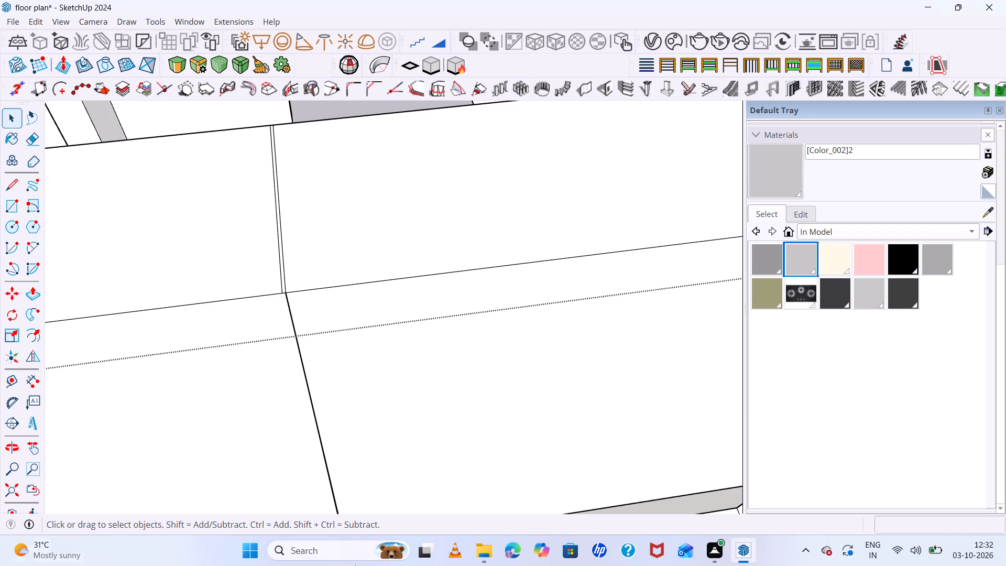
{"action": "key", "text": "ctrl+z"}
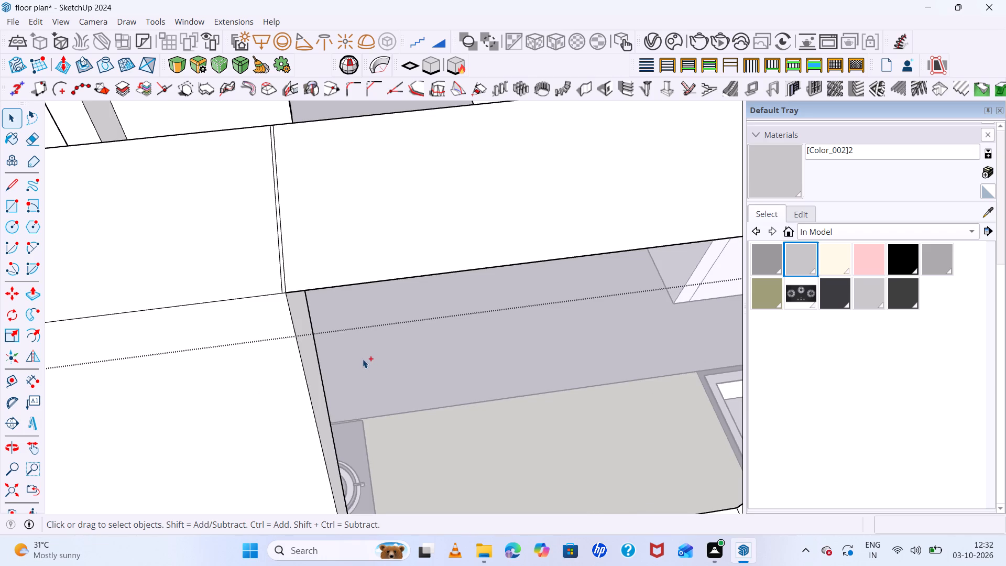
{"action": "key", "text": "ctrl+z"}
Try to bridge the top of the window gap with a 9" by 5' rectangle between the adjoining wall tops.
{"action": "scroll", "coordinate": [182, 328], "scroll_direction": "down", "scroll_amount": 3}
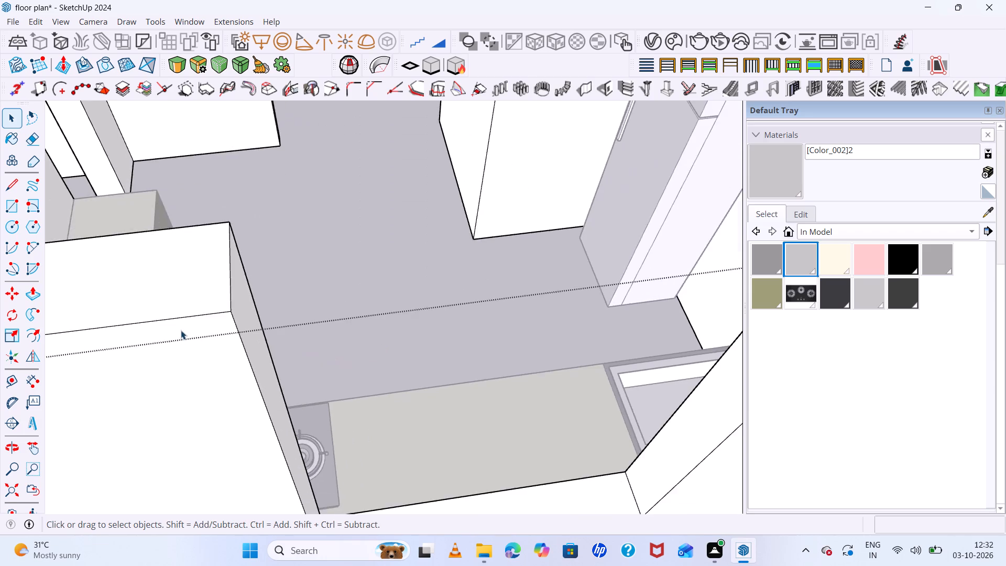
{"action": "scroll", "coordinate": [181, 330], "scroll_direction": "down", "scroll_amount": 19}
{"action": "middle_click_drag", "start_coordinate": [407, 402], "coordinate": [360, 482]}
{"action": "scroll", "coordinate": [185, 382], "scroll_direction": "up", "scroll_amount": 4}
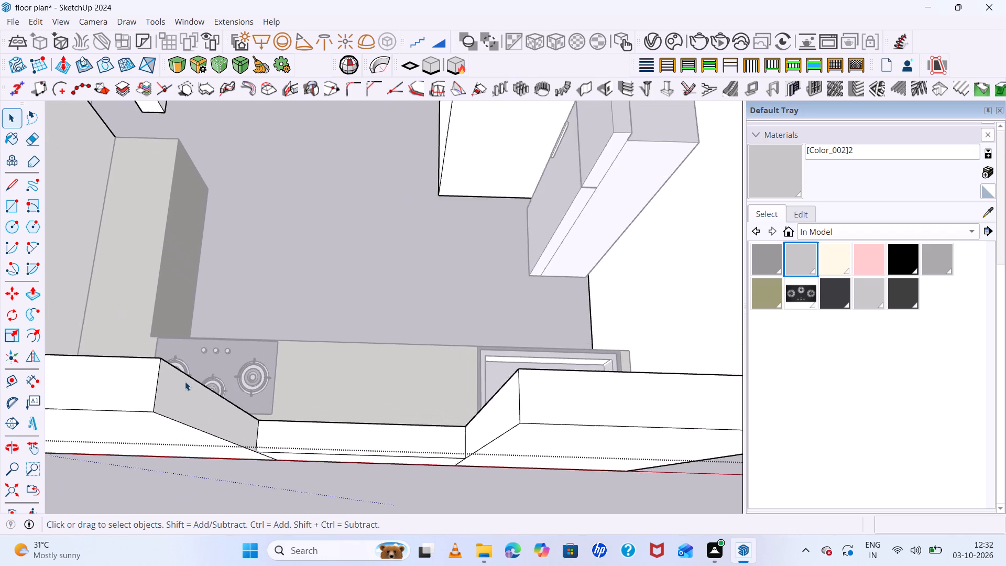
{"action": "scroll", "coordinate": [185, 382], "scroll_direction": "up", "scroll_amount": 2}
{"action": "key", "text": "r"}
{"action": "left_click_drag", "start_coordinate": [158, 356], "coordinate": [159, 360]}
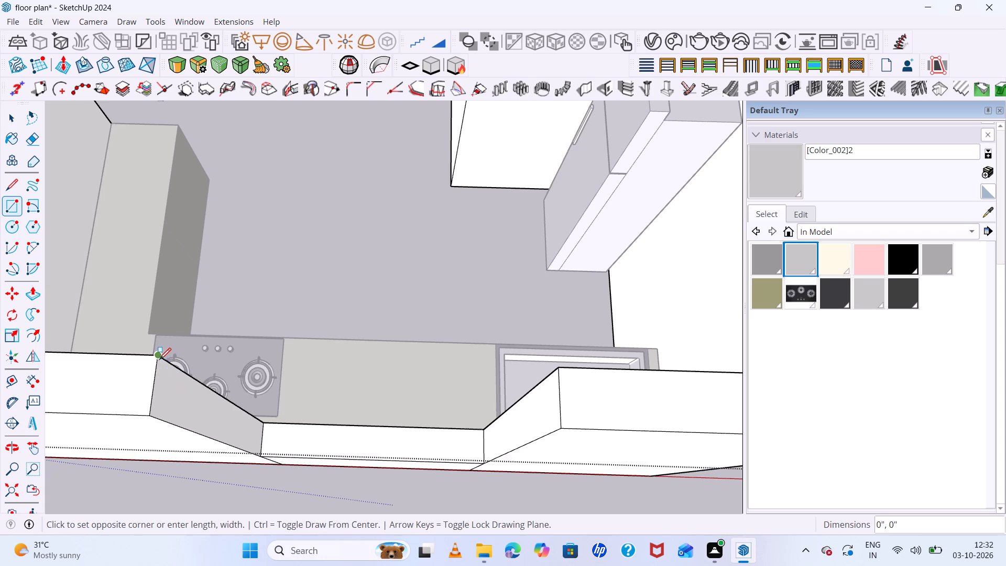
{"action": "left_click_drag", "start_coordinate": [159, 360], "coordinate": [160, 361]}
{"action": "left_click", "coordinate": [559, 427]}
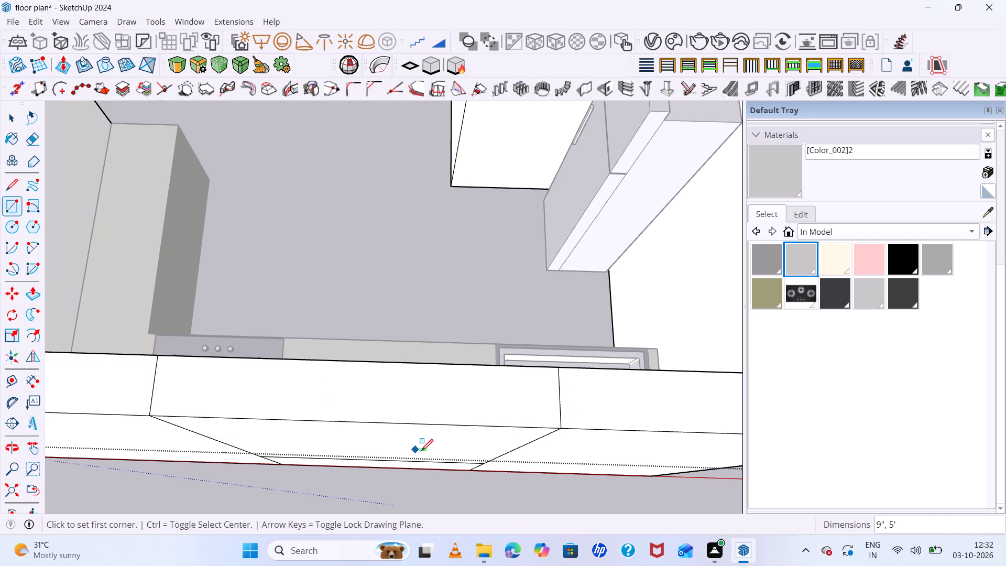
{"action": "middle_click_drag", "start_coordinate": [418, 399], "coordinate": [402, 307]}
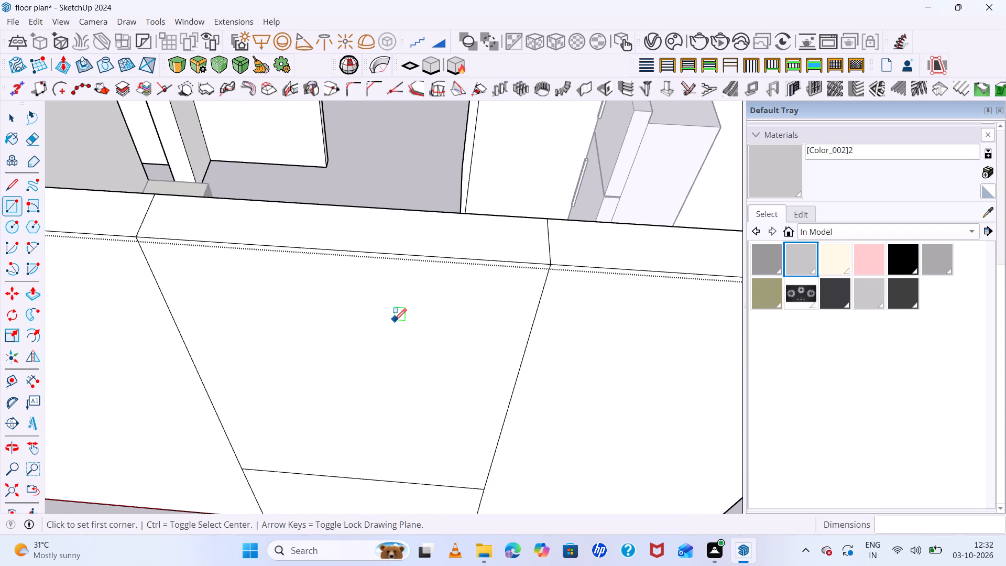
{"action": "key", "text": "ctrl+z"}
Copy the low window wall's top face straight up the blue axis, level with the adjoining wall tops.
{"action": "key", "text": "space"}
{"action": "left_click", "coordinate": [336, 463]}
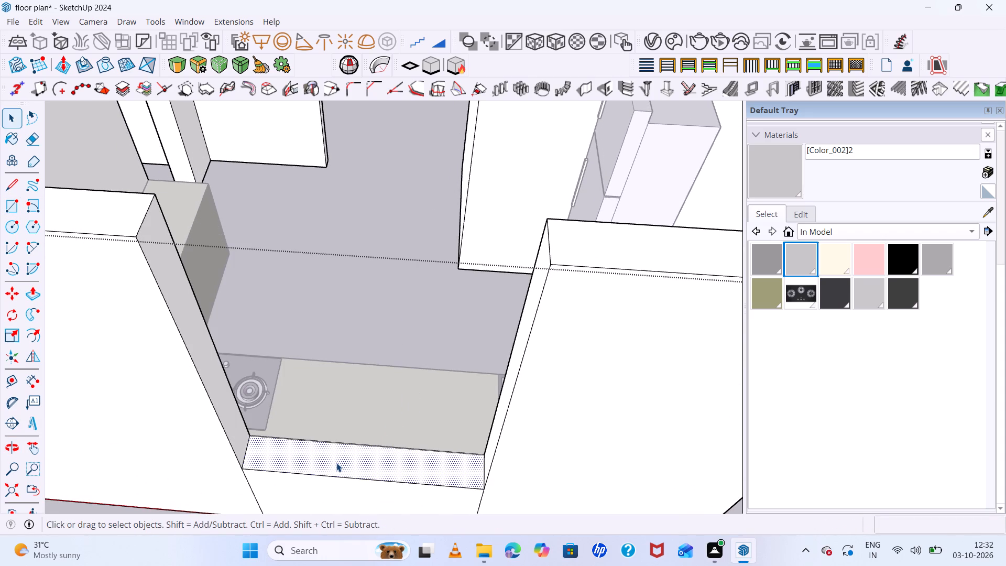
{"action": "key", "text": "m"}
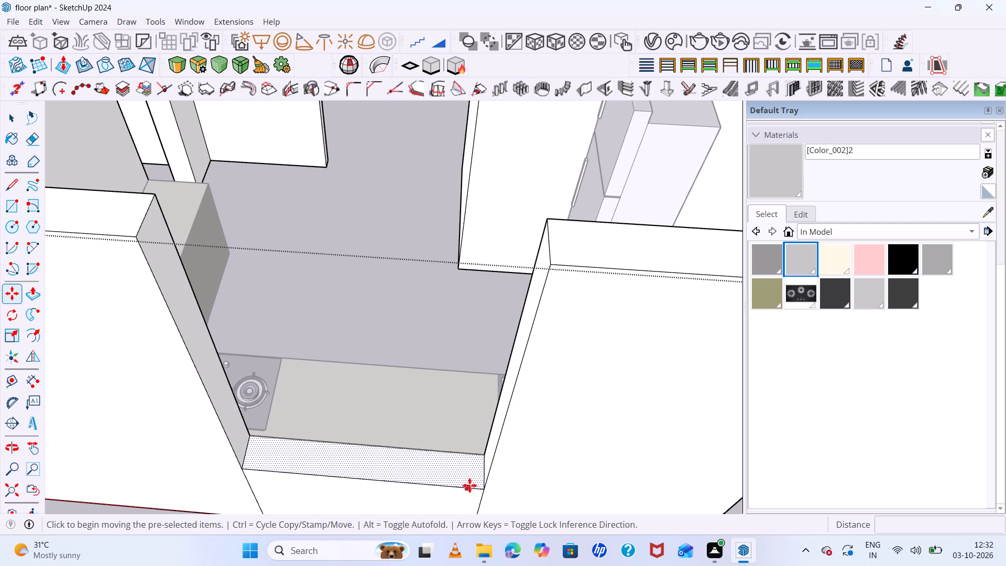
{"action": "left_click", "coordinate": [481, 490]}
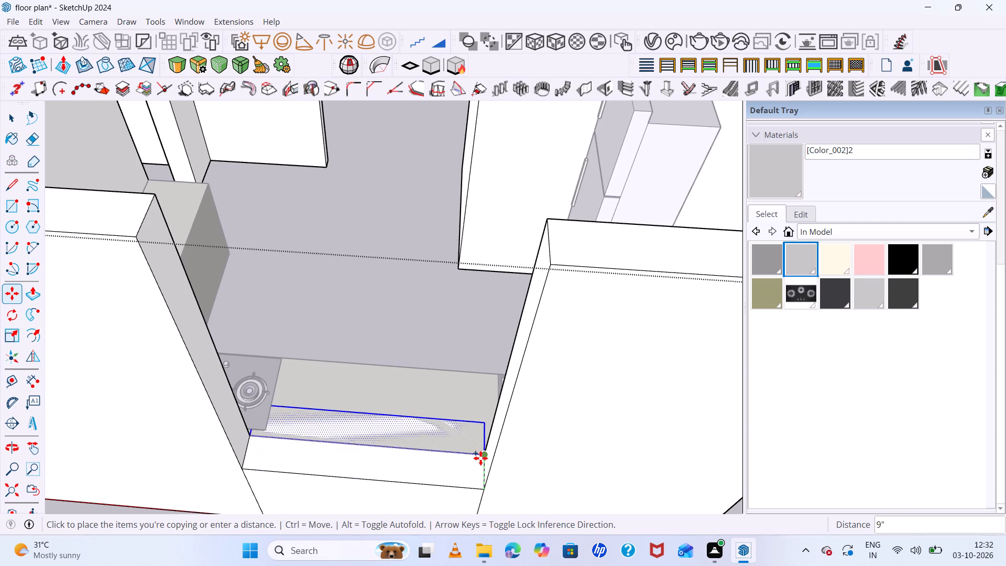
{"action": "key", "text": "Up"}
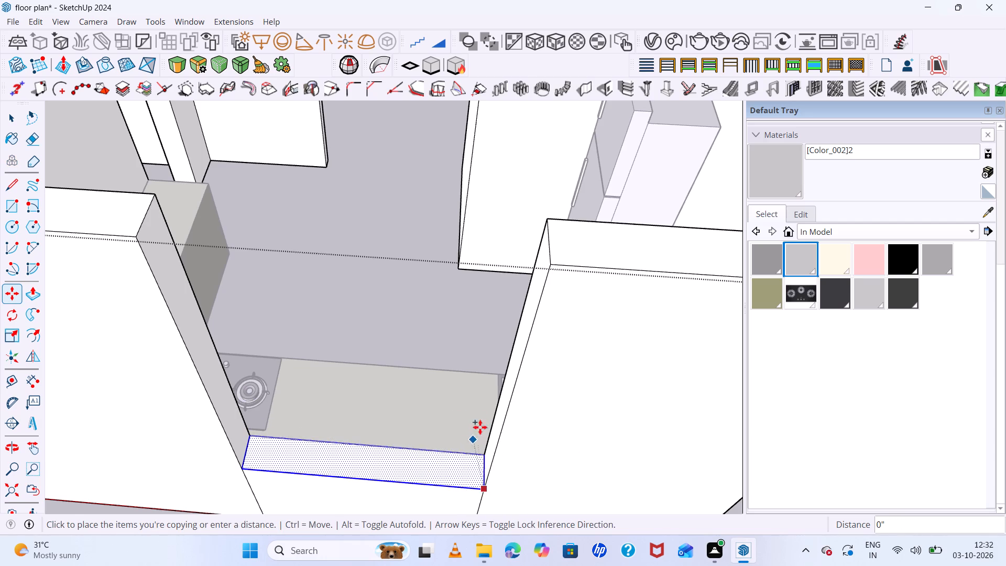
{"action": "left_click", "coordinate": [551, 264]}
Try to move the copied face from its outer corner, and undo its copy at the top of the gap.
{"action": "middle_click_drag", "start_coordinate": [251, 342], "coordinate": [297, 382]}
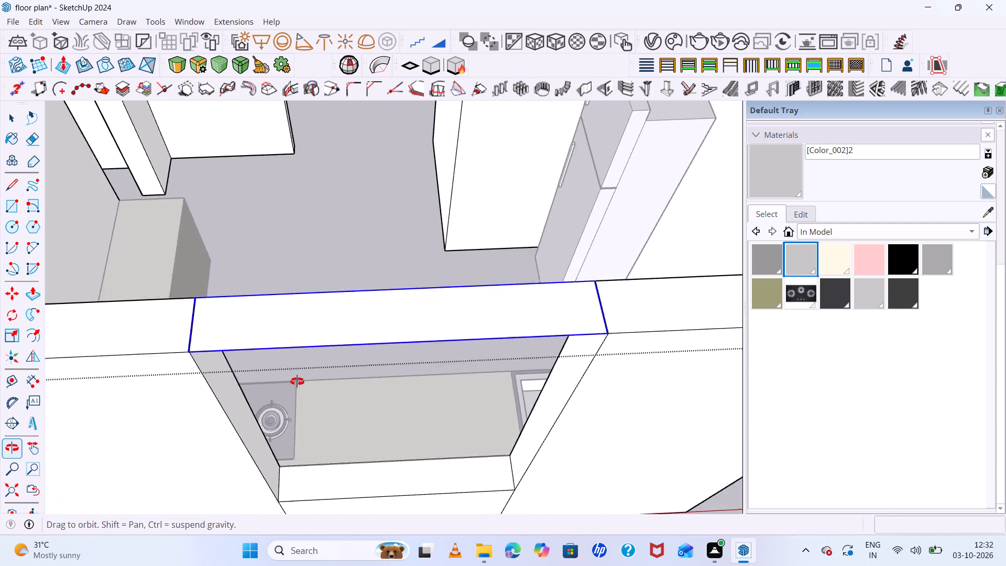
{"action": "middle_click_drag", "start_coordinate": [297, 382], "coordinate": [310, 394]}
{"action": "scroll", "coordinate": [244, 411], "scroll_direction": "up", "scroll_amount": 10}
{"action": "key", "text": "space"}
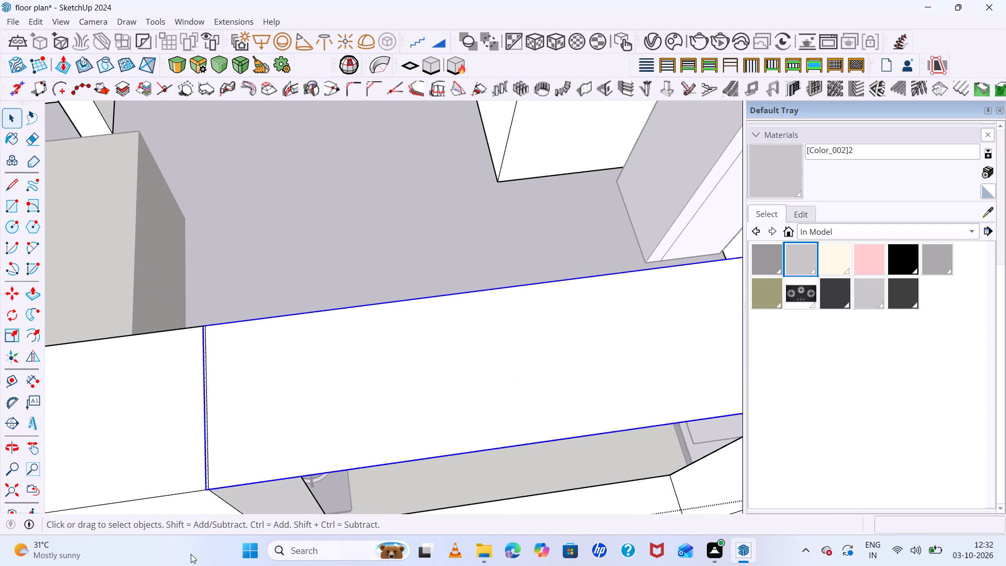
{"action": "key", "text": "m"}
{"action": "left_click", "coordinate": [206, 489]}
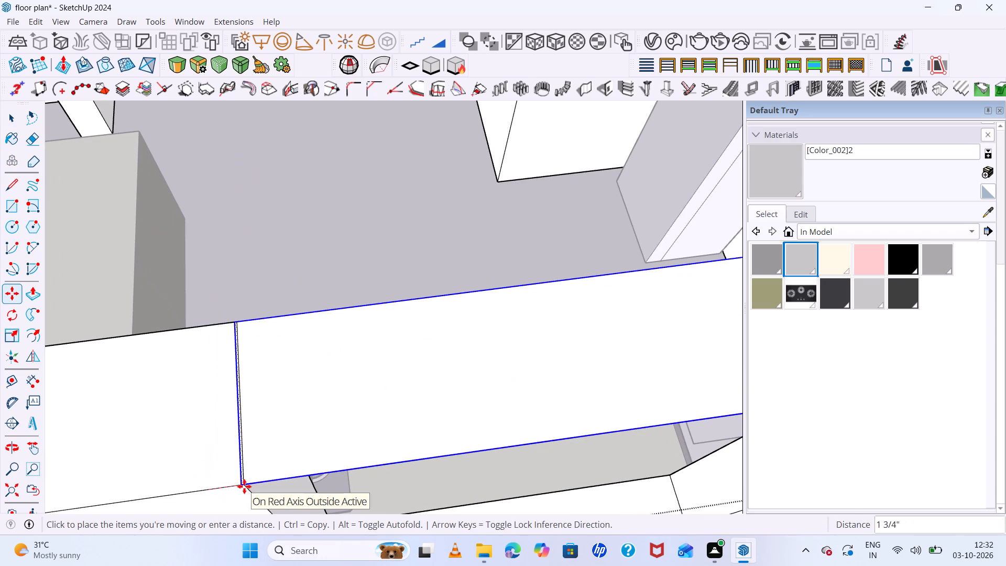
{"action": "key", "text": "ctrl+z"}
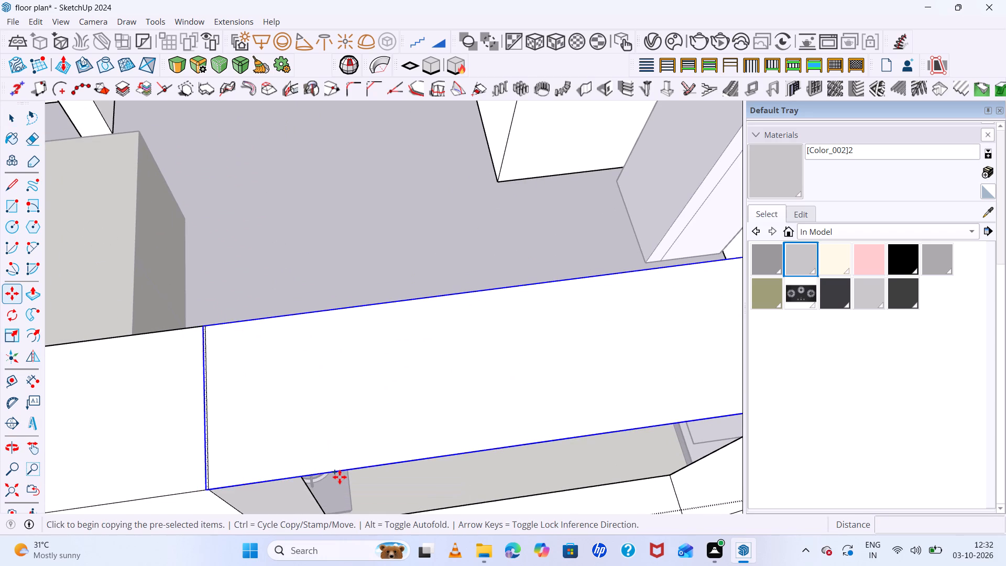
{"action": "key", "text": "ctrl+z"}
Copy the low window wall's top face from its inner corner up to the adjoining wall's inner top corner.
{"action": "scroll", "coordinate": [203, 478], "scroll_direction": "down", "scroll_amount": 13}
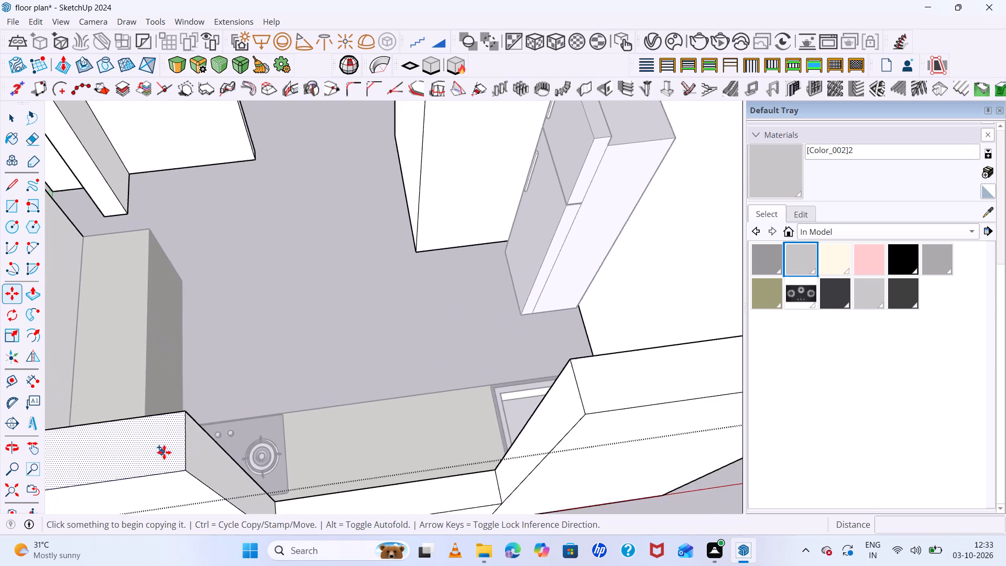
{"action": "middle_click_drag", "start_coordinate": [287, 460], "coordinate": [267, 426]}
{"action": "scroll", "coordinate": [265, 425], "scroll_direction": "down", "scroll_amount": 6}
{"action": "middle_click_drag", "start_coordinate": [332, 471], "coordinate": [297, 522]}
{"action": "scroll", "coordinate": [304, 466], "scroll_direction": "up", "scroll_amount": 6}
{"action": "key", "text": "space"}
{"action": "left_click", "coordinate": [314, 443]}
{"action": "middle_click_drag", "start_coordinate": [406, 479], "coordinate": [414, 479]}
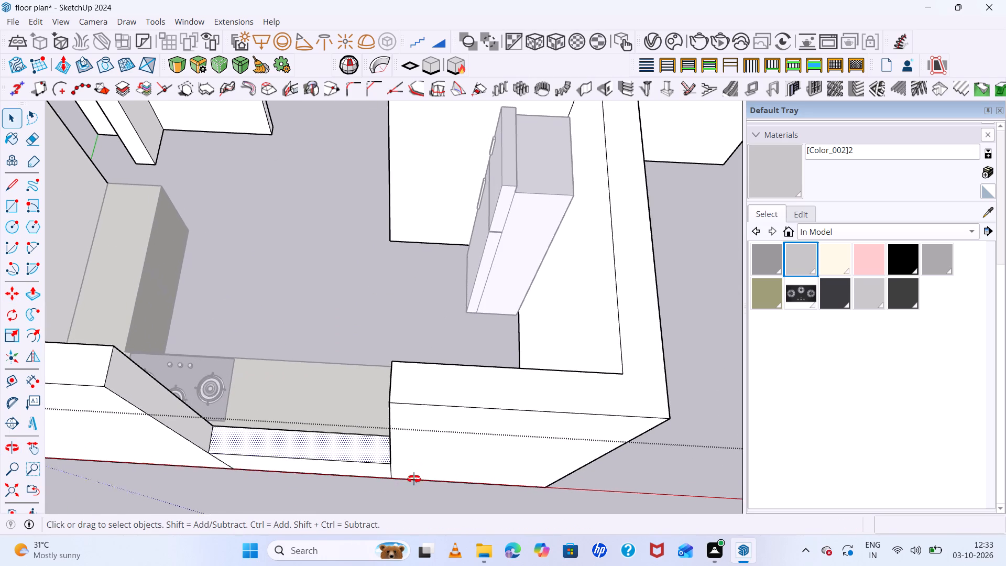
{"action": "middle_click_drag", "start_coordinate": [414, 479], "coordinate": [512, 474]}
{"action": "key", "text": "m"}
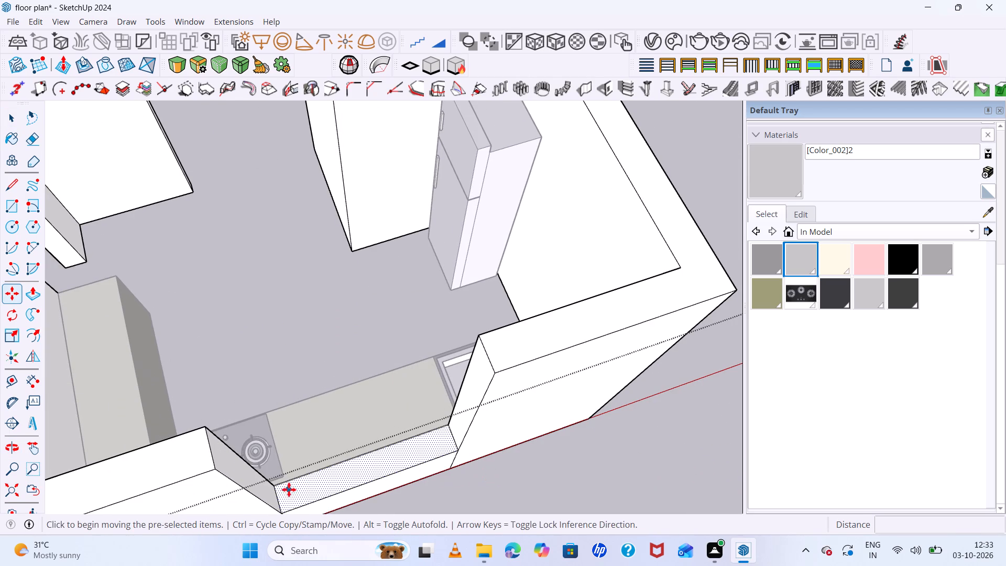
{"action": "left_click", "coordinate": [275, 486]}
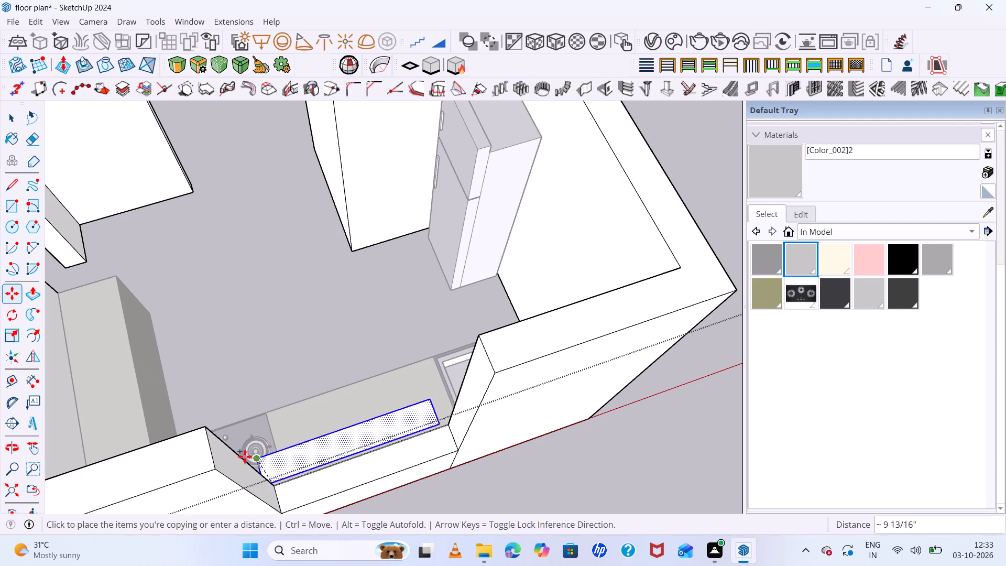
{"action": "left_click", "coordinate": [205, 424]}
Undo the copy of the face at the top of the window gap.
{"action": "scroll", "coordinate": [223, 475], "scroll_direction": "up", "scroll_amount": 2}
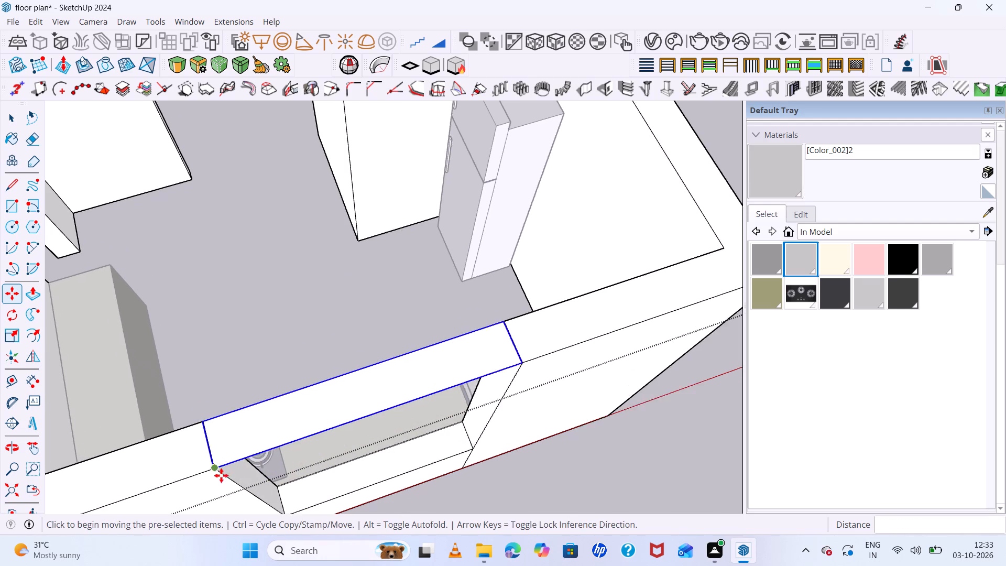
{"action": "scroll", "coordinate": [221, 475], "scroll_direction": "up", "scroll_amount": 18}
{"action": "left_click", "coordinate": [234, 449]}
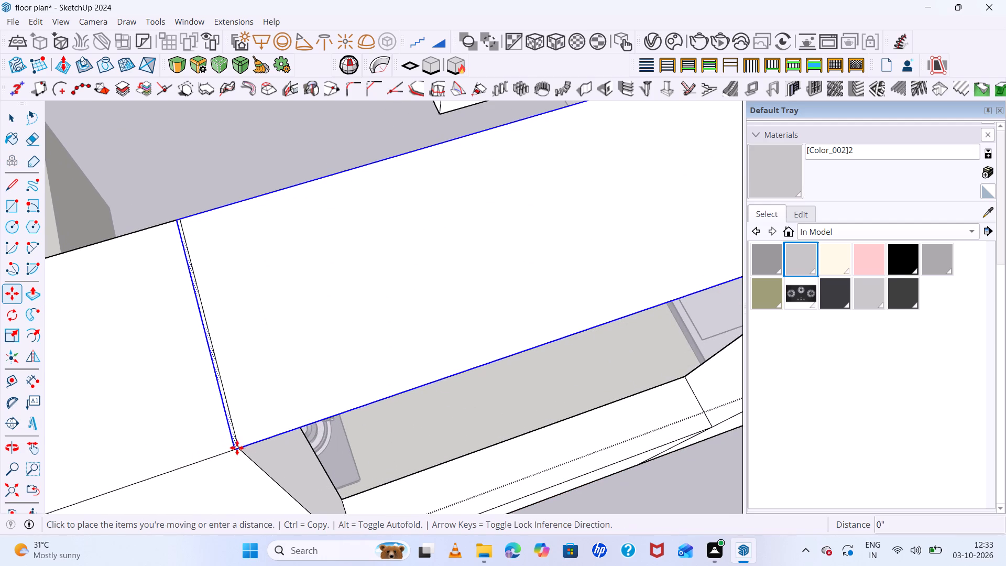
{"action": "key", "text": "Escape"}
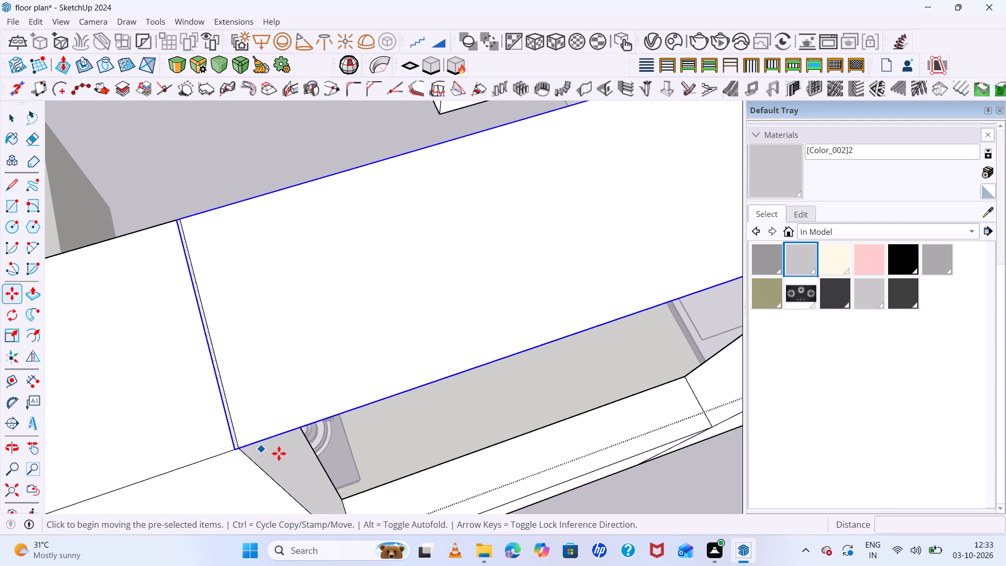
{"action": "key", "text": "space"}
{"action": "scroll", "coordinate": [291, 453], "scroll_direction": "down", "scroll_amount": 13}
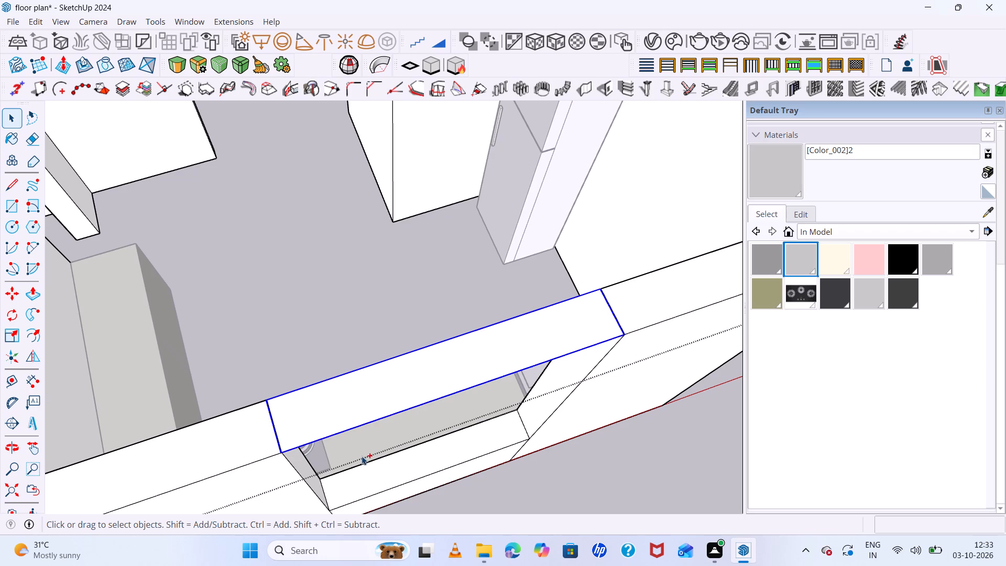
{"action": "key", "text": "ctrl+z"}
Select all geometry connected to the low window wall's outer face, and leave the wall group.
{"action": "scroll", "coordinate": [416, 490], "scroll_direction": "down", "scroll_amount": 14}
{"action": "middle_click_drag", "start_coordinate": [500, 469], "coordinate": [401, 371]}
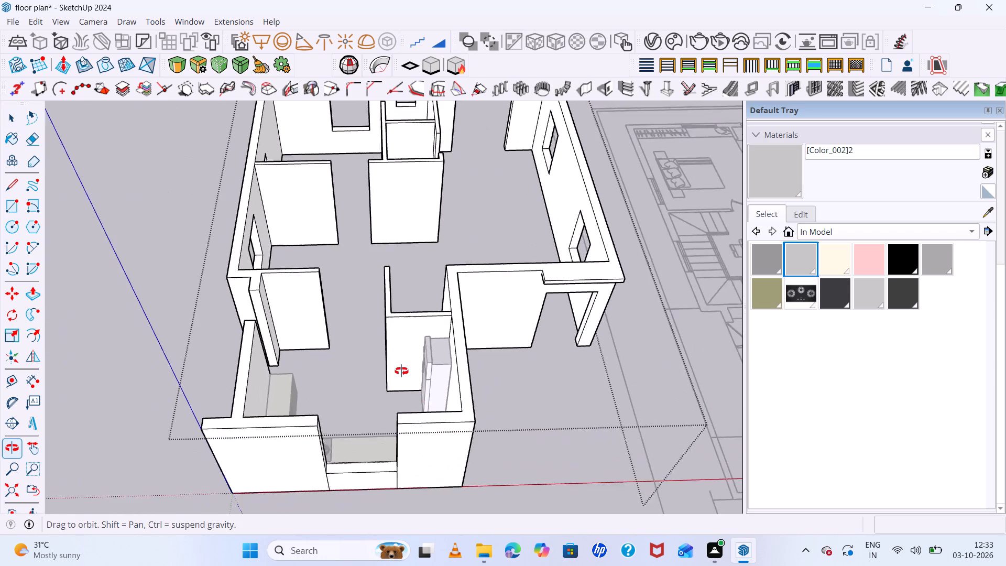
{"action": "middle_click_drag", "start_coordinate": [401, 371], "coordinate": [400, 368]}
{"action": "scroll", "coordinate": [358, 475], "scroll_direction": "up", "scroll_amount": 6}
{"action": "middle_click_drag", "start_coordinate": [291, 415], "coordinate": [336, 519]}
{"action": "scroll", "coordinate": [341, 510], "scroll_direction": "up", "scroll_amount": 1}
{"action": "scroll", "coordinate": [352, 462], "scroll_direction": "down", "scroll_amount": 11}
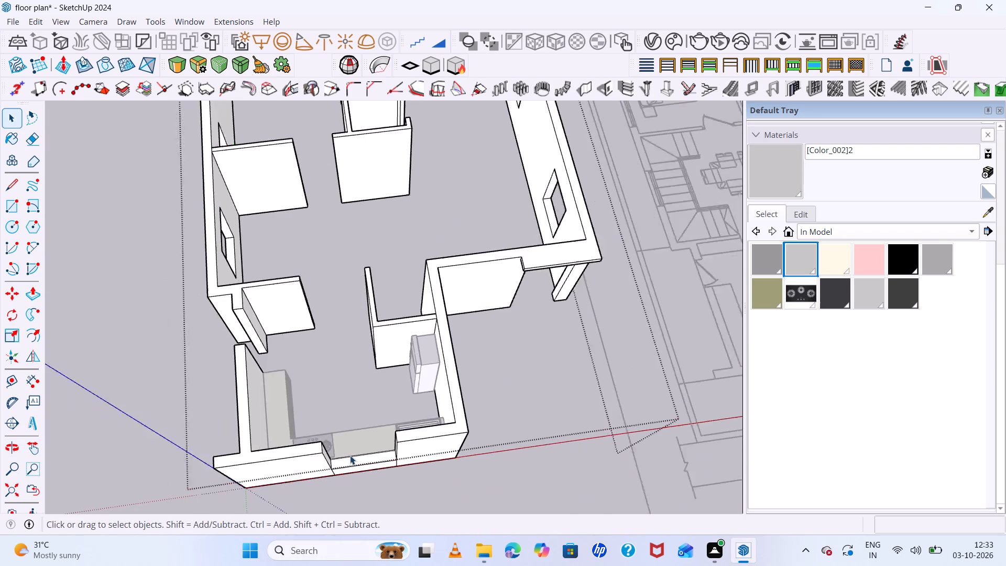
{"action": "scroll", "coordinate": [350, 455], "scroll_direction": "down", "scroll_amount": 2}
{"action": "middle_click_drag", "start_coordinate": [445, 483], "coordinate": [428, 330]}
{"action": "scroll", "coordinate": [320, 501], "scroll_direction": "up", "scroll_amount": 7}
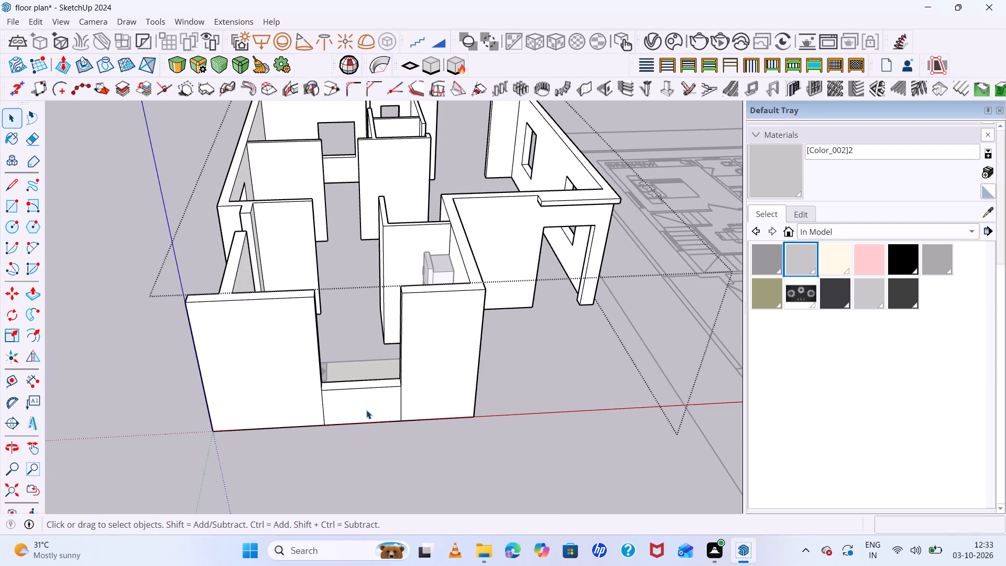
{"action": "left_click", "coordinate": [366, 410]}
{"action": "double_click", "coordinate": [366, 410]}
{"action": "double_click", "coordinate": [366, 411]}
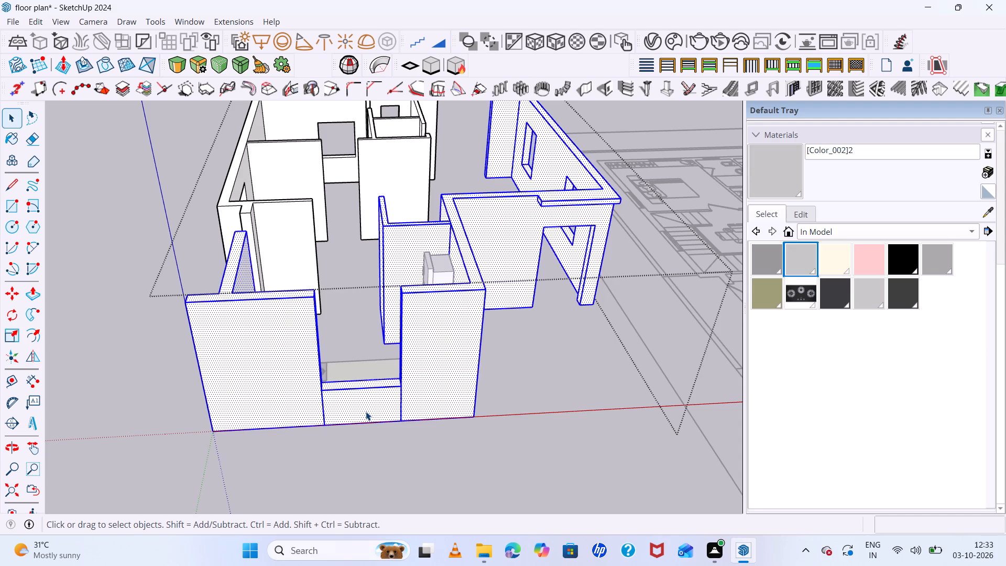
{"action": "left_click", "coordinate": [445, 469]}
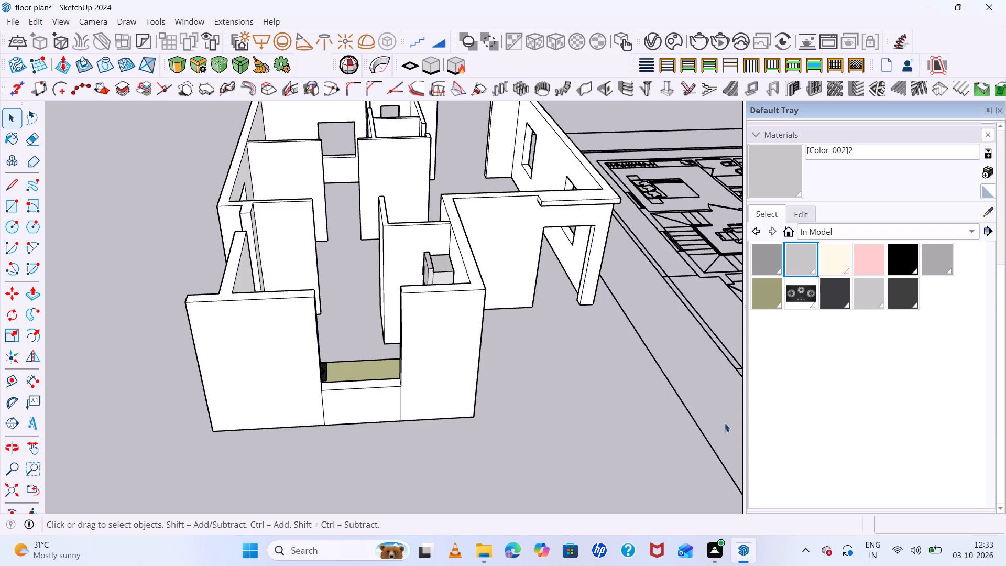
Inside the wall group, copy the low window wall's top face from its outer corner up to the adjoining wall's outer top corner.
{"action": "scroll", "coordinate": [361, 377], "scroll_direction": "up", "scroll_amount": 7}
{"action": "middle_click_drag", "start_coordinate": [415, 424], "coordinate": [424, 497]}
{"action": "scroll", "coordinate": [359, 406], "scroll_direction": "up", "scroll_amount": 7}
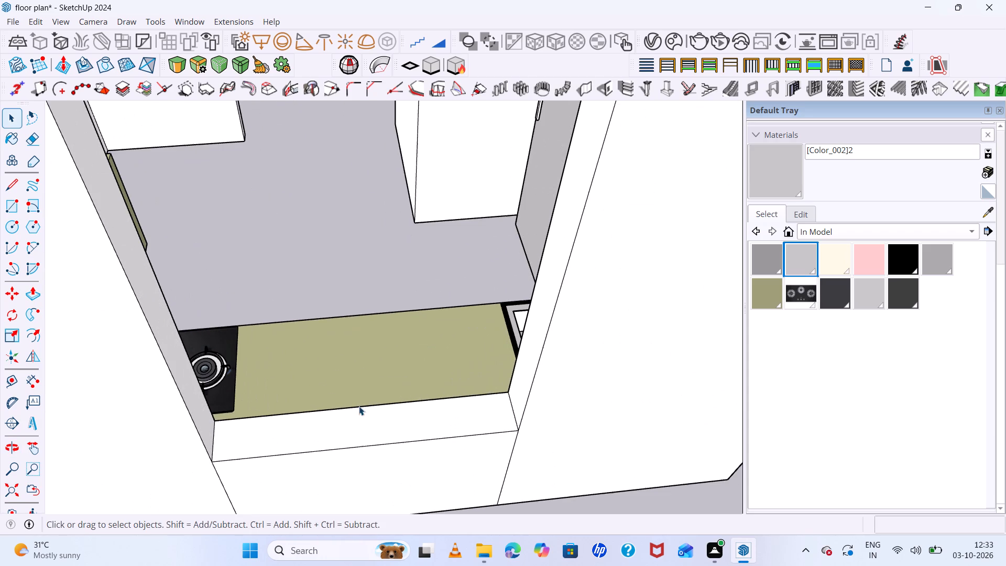
{"action": "left_click", "coordinate": [390, 425]}
{"action": "scroll", "coordinate": [400, 426], "scroll_direction": "up", "scroll_amount": 3}
{"action": "double_click", "coordinate": [401, 426]}
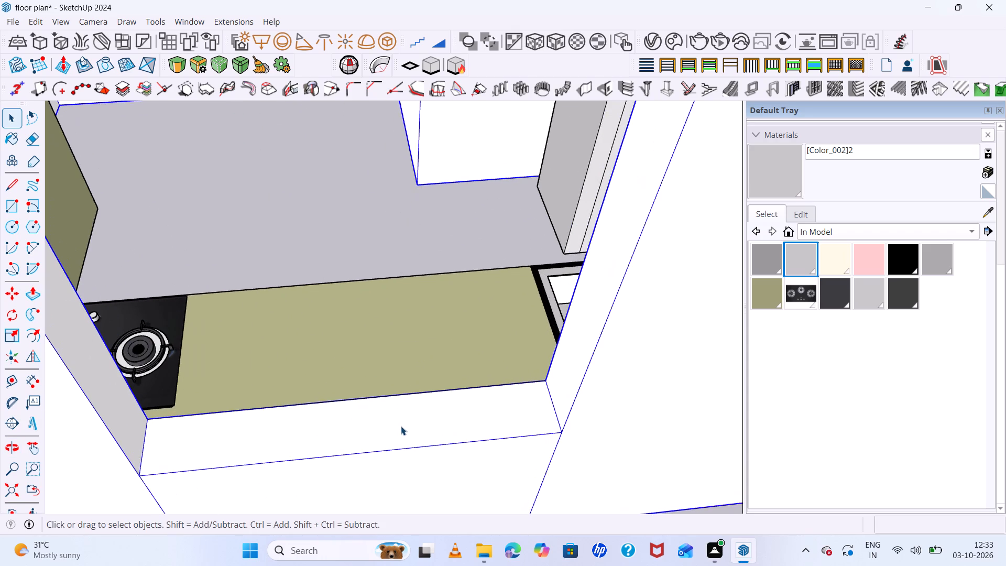
{"action": "double_click", "coordinate": [417, 432]}
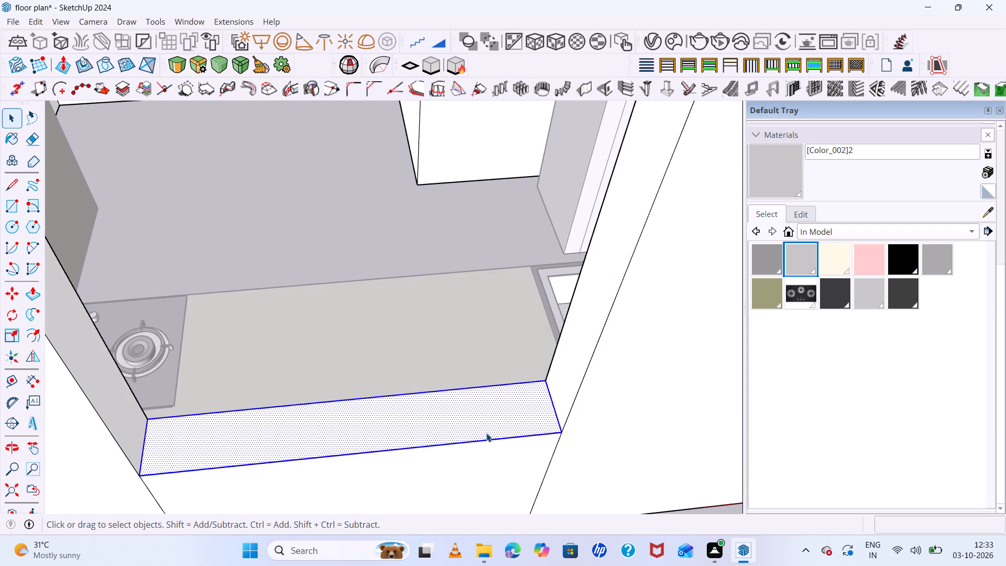
{"action": "key", "text": "m"}
{"action": "left_click", "coordinate": [560, 434]}
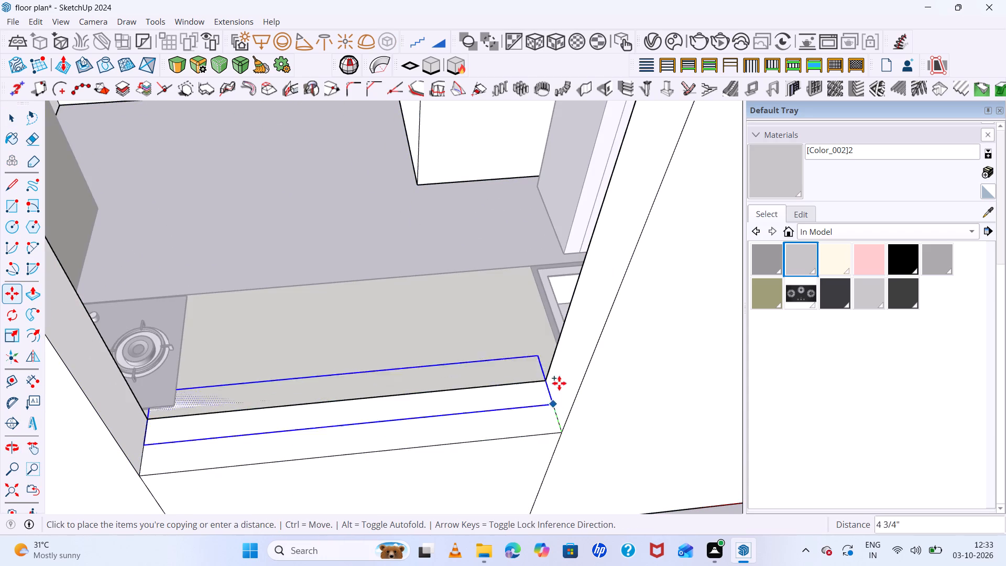
{"action": "scroll", "coordinate": [563, 319], "scroll_direction": "down", "scroll_amount": 12}
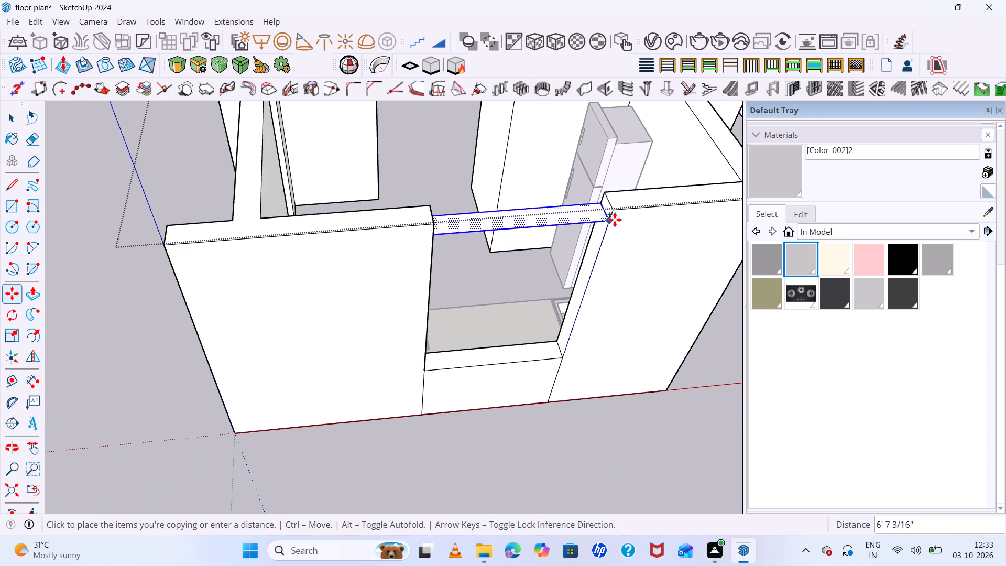
{"action": "scroll", "coordinate": [624, 208], "scroll_direction": "up", "scroll_amount": 13}
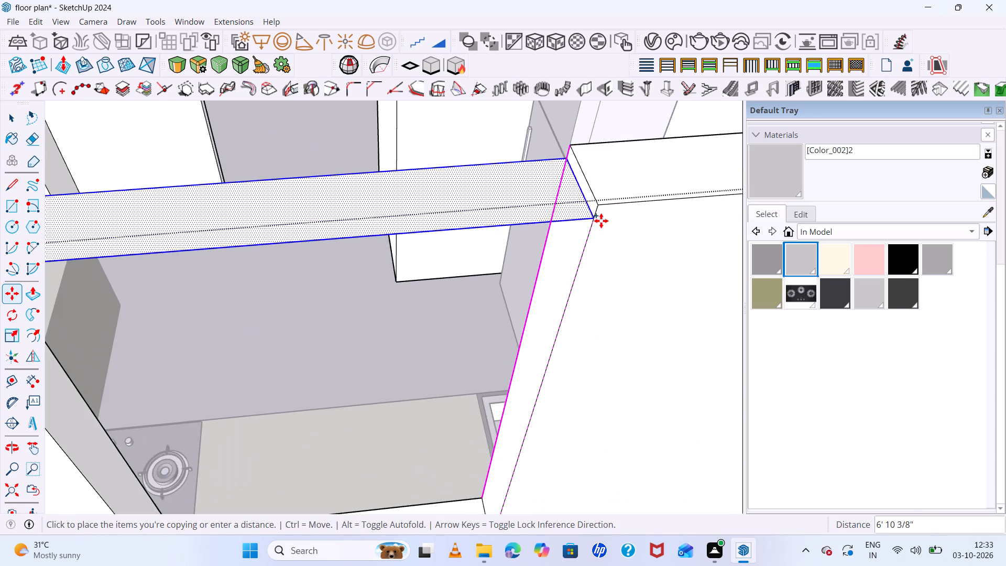
{"action": "scroll", "coordinate": [599, 220], "scroll_direction": "up", "scroll_amount": 19}
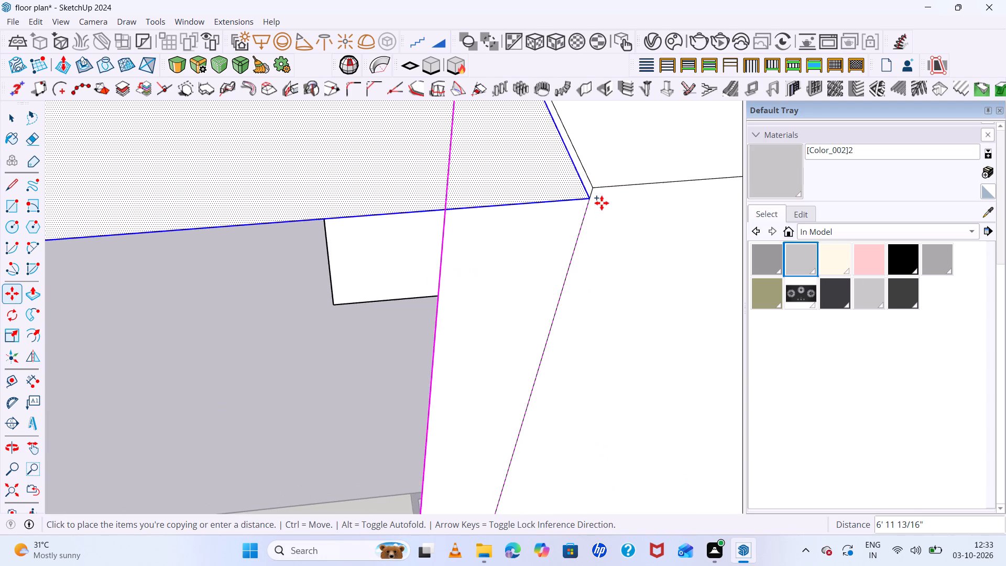
{"action": "scroll", "coordinate": [597, 205], "scroll_direction": "up", "scroll_amount": 7}
{"action": "left_click", "coordinate": [588, 170]}
{"action": "scroll", "coordinate": [597, 193], "scroll_direction": "down", "scroll_amount": 7}
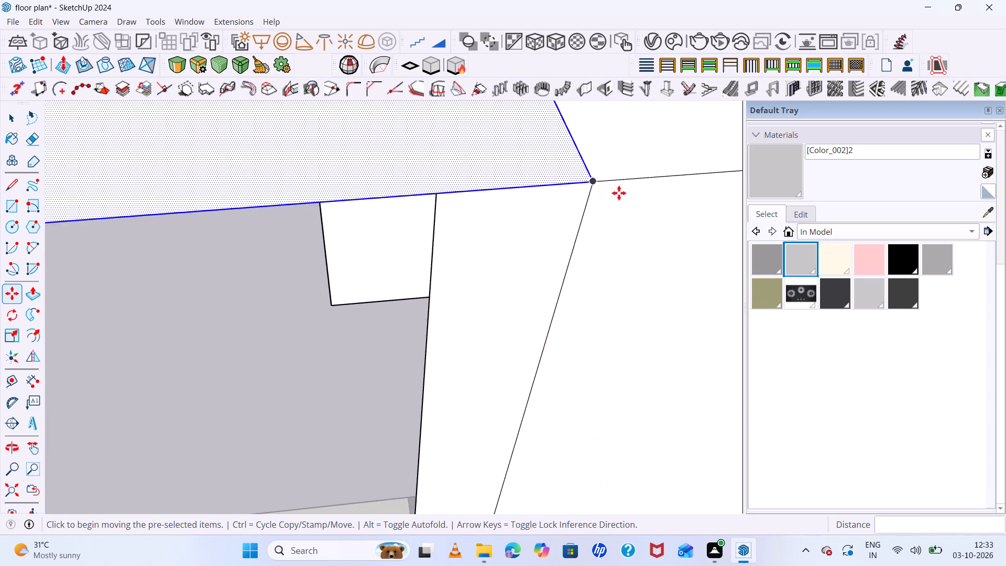
{"action": "scroll", "coordinate": [619, 193], "scroll_direction": "down", "scroll_amount": 20}
{"action": "scroll", "coordinate": [619, 193], "scroll_direction": "down", "scroll_amount": 8}
{"action": "scroll", "coordinate": [677, 241], "scroll_direction": "down", "scroll_amount": 6}
{"action": "scroll", "coordinate": [349, 257], "scroll_direction": "up", "scroll_amount": 4}
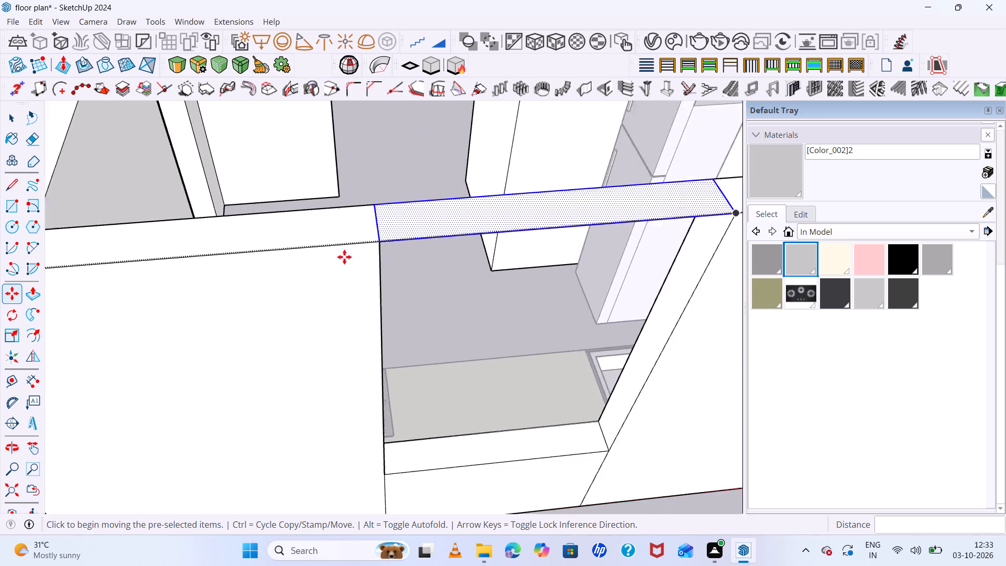
{"action": "scroll", "coordinate": [344, 257], "scroll_direction": "up", "scroll_amount": 11}
{"action": "scroll", "coordinate": [376, 231], "scroll_direction": "down", "scroll_amount": 1}
{"action": "scroll", "coordinate": [371, 233], "scroll_direction": "up", "scroll_amount": 13}
{"action": "key", "text": "space"}
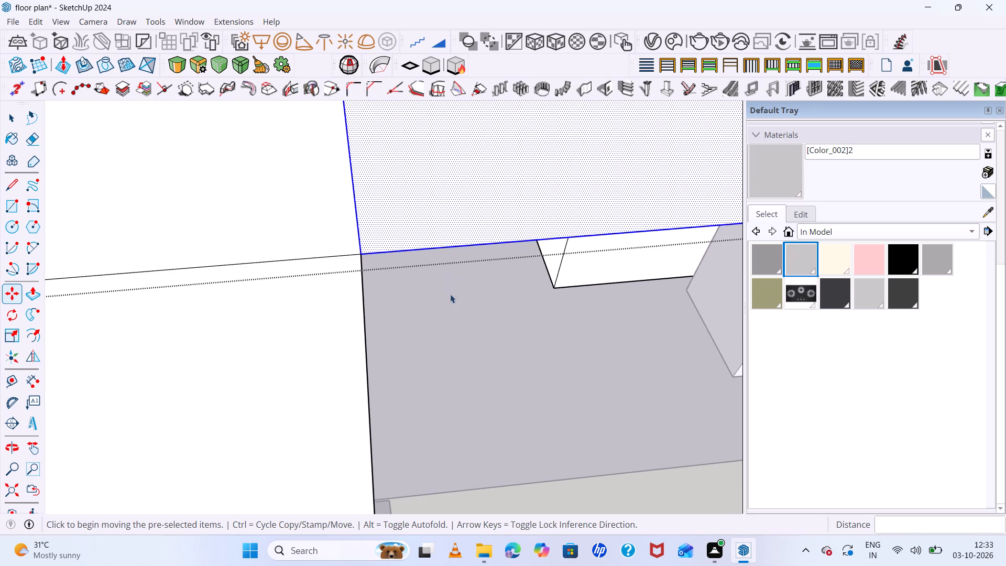
Push/Pull the copied top face down 3' to form the lintel above the kitchen window, and leave the wall group.
{"action": "left_click", "coordinate": [480, 308]}
{"action": "scroll", "coordinate": [451, 302], "scroll_direction": "down", "scroll_amount": 14}
{"action": "left_click", "coordinate": [517, 266]}
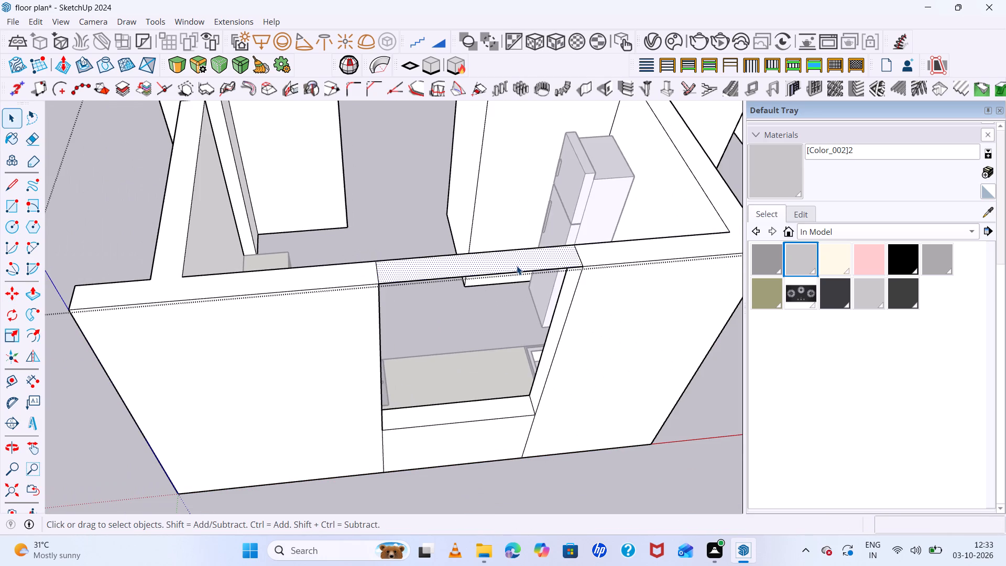
{"action": "key", "text": "p"}
{"action": "left_click", "coordinate": [516, 265]}
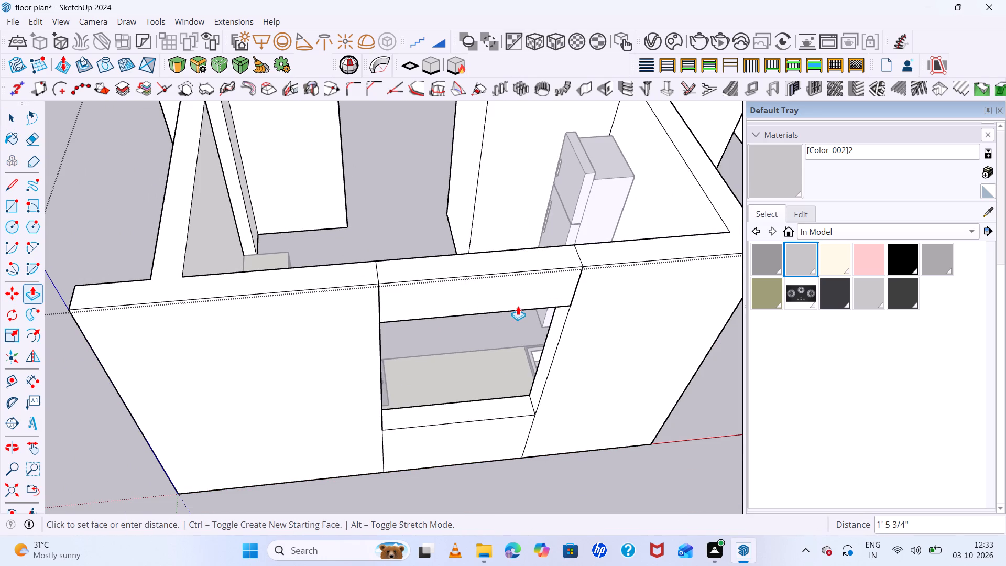
{"action": "type", "text": "3'"}
{"action": "key", "text": "Return"}
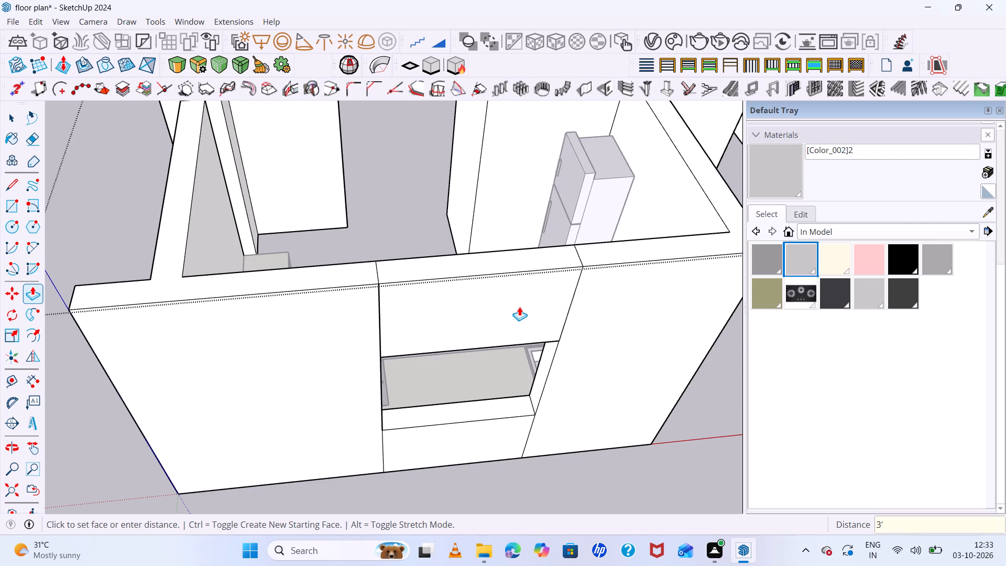
{"action": "key", "text": "space"}
{"action": "double_click", "coordinate": [586, 491]}
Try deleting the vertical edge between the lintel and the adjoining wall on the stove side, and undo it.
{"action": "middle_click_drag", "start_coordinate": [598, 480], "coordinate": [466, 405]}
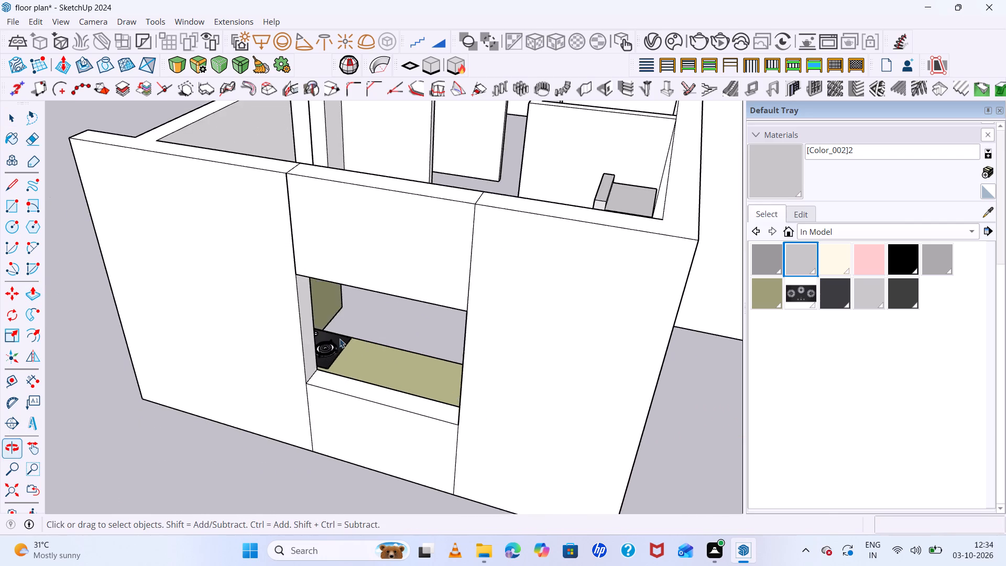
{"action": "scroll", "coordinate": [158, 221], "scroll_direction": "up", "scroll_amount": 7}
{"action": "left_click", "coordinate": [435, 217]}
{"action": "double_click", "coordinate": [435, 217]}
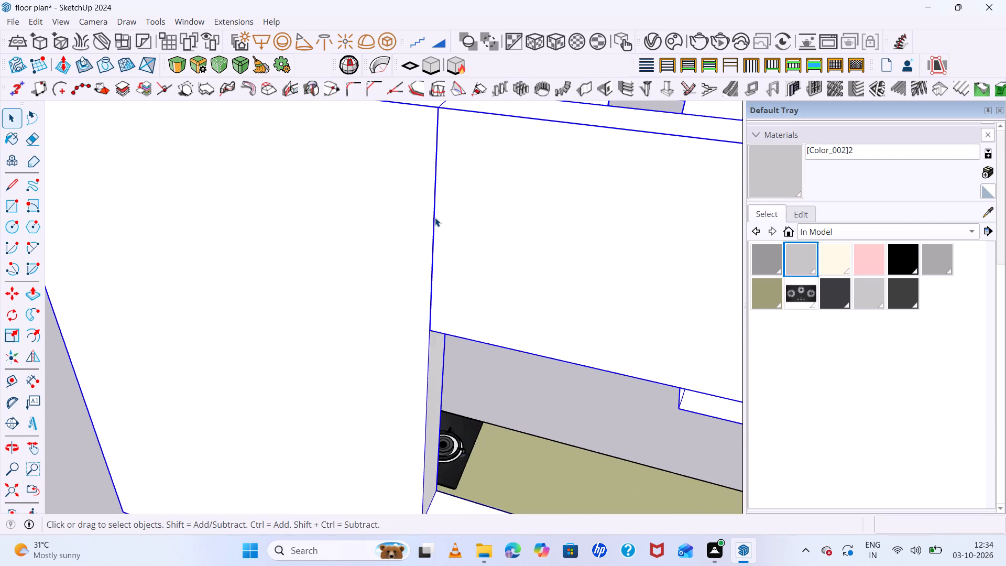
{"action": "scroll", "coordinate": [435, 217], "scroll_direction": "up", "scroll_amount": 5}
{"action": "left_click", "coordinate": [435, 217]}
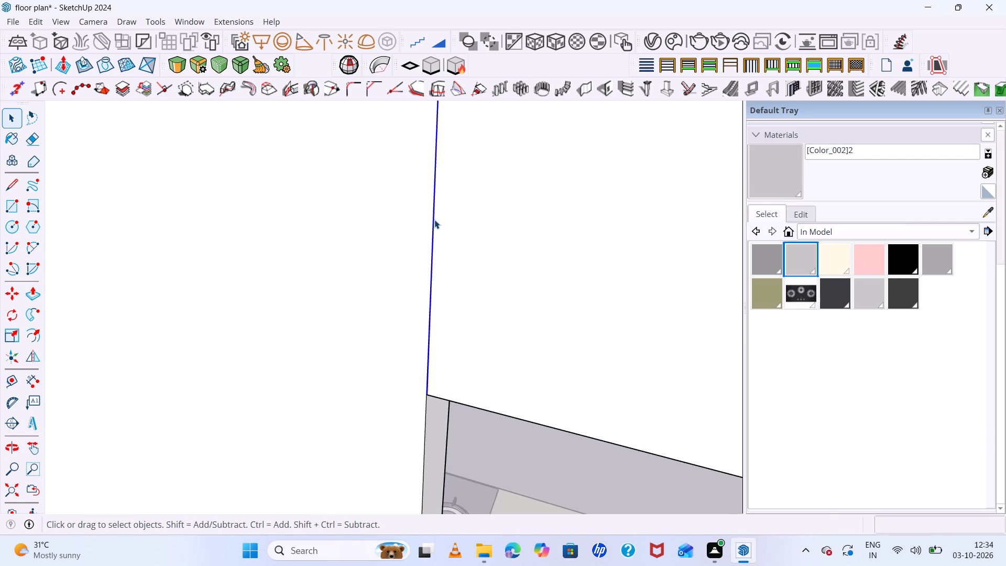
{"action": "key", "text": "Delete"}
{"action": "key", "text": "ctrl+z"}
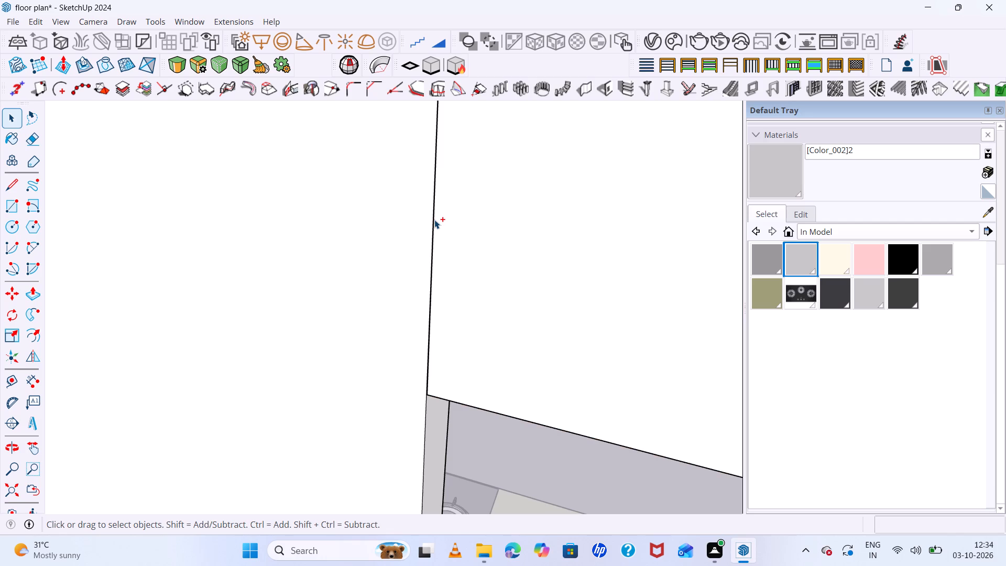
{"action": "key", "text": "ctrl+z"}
Examine the joint between the lintel's underside and the adjoining wall at the window's stove-side corner, inside the wall group.
{"action": "scroll", "coordinate": [420, 307], "scroll_direction": "up", "scroll_amount": 20}
{"action": "scroll", "coordinate": [420, 307], "scroll_direction": "up", "scroll_amount": 3}
{"action": "scroll", "coordinate": [375, 261], "scroll_direction": "down", "scroll_amount": 6}
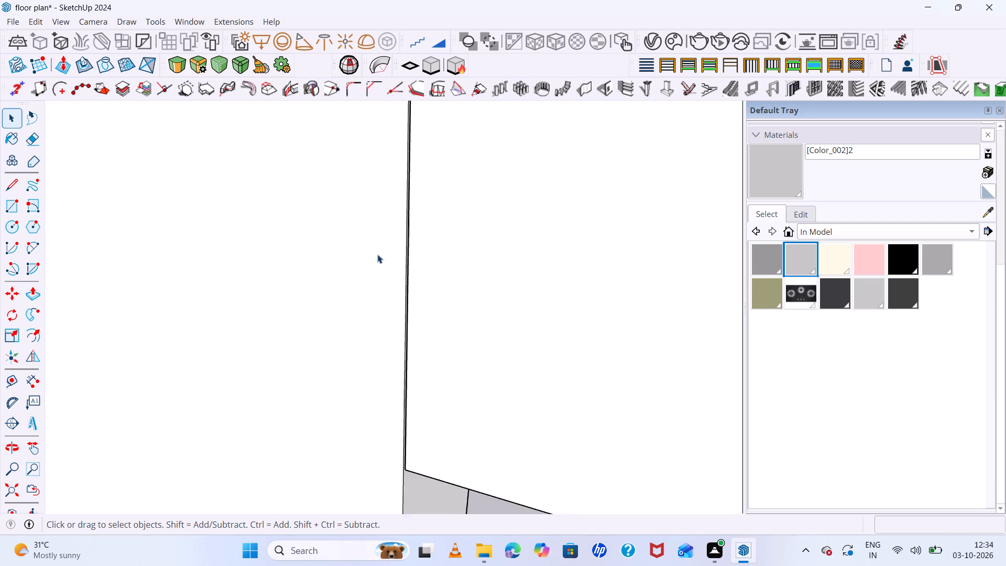
{"action": "scroll", "coordinate": [450, 393], "scroll_direction": "up", "scroll_amount": 11}
{"action": "scroll", "coordinate": [432, 193], "scroll_direction": "down", "scroll_amount": 1}
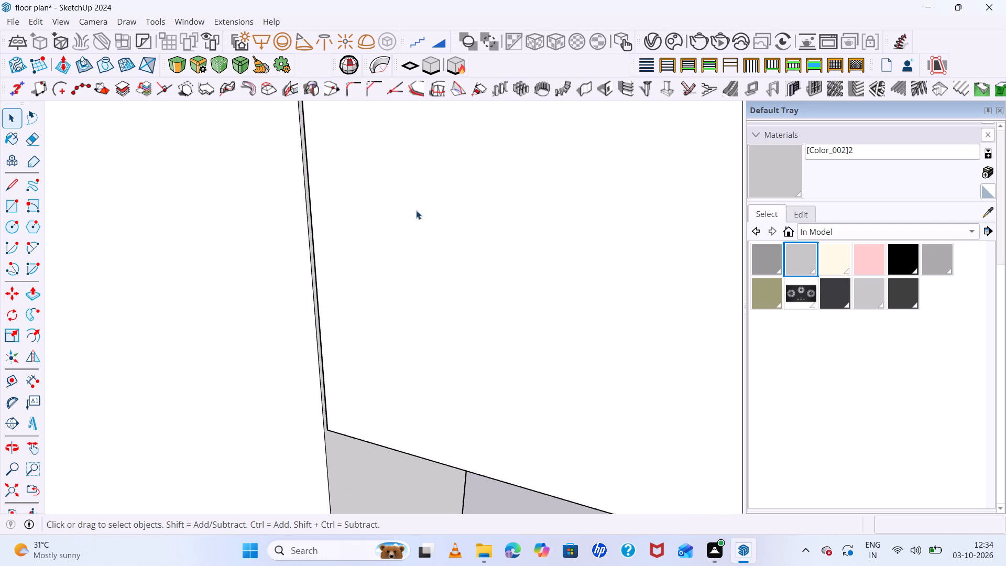
{"action": "scroll", "coordinate": [391, 219], "scroll_direction": "down", "scroll_amount": 6}
{"action": "middle_click_drag", "start_coordinate": [481, 402], "coordinate": [422, 123]}
{"action": "scroll", "coordinate": [530, 375], "scroll_direction": "up", "scroll_amount": 7}
{"action": "left_click", "coordinate": [429, 363]}
{"action": "double_click", "coordinate": [429, 363]}
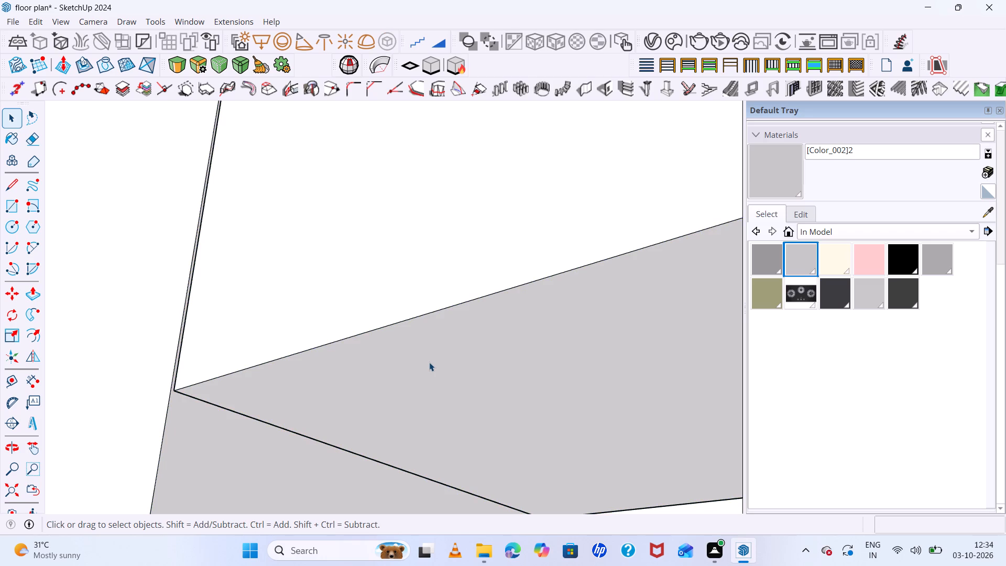
{"action": "double_click", "coordinate": [429, 362]}
{"action": "scroll", "coordinate": [429, 361], "scroll_direction": "up", "scroll_amount": 4}
{"action": "double_click", "coordinate": [429, 361]}
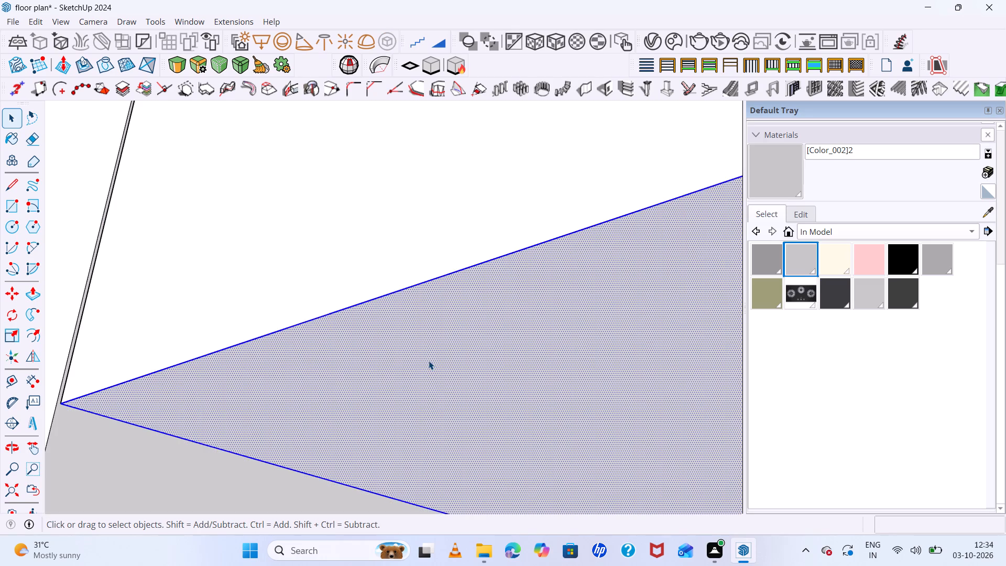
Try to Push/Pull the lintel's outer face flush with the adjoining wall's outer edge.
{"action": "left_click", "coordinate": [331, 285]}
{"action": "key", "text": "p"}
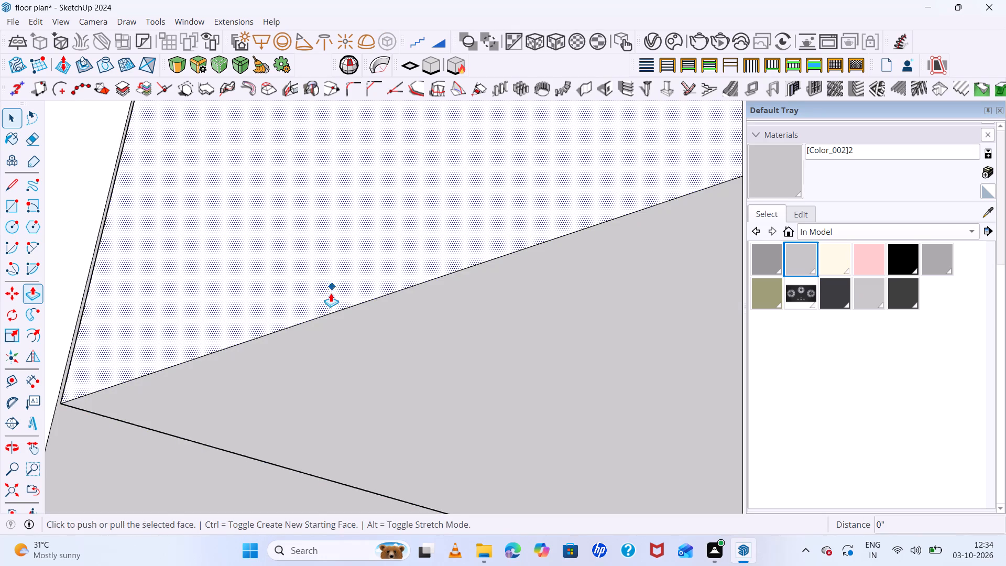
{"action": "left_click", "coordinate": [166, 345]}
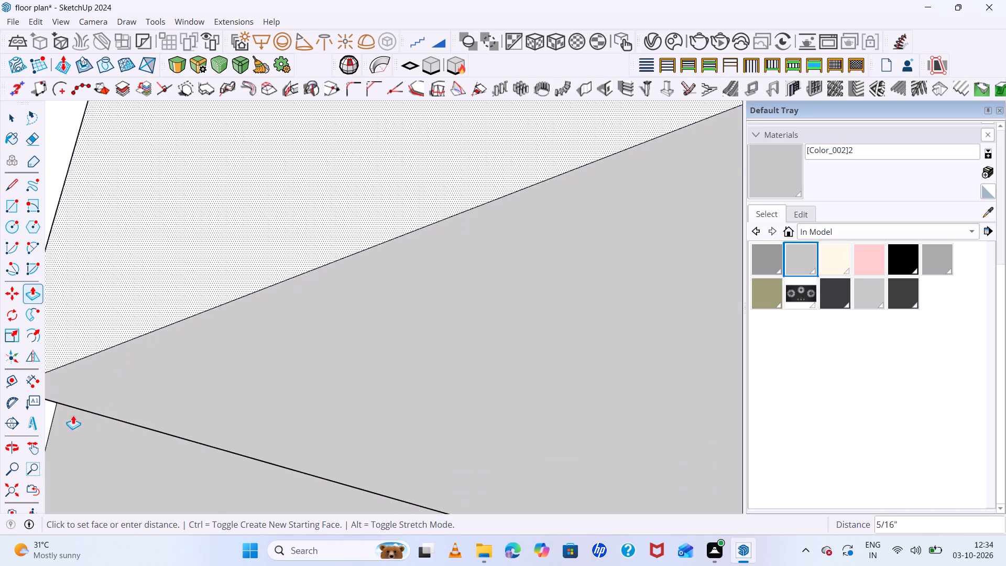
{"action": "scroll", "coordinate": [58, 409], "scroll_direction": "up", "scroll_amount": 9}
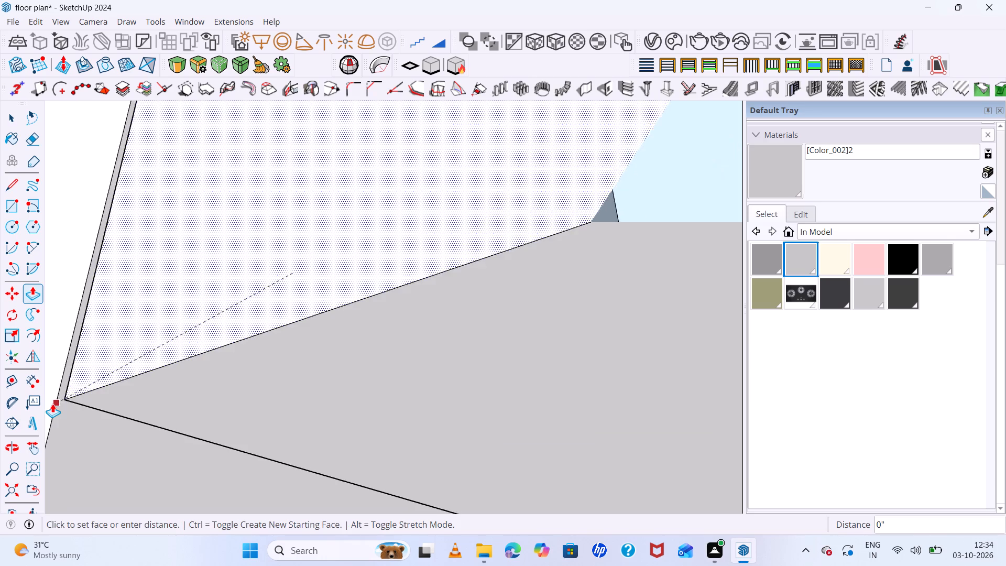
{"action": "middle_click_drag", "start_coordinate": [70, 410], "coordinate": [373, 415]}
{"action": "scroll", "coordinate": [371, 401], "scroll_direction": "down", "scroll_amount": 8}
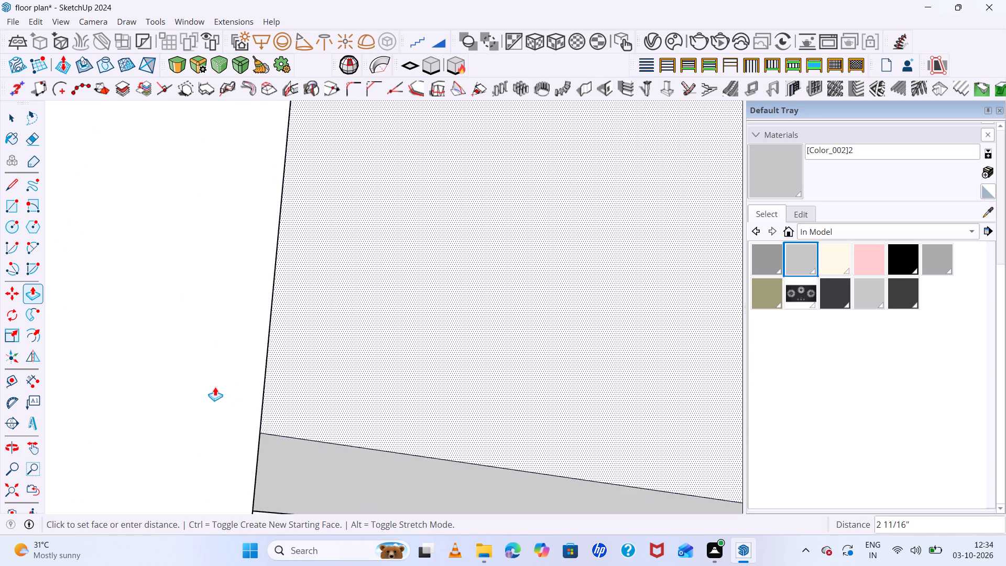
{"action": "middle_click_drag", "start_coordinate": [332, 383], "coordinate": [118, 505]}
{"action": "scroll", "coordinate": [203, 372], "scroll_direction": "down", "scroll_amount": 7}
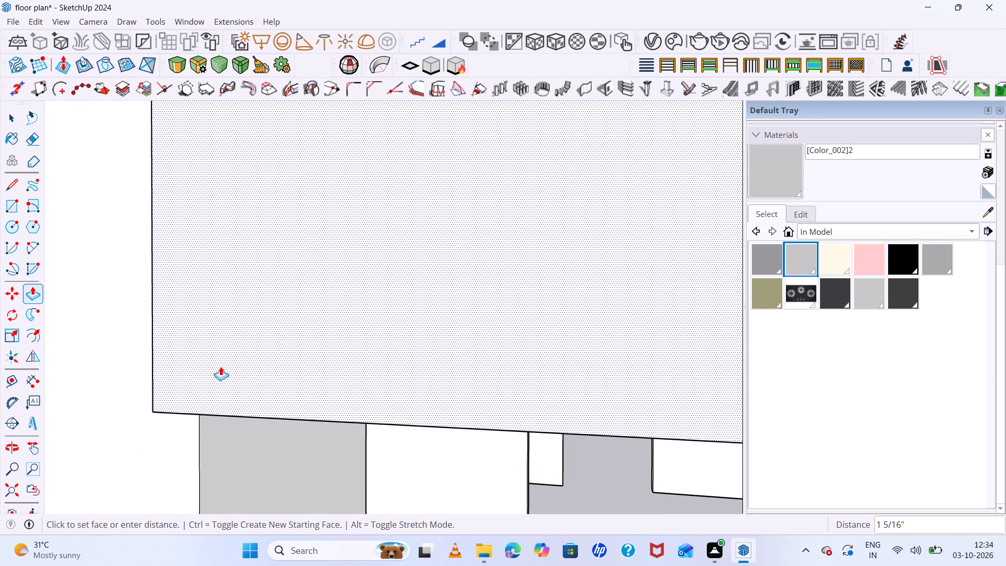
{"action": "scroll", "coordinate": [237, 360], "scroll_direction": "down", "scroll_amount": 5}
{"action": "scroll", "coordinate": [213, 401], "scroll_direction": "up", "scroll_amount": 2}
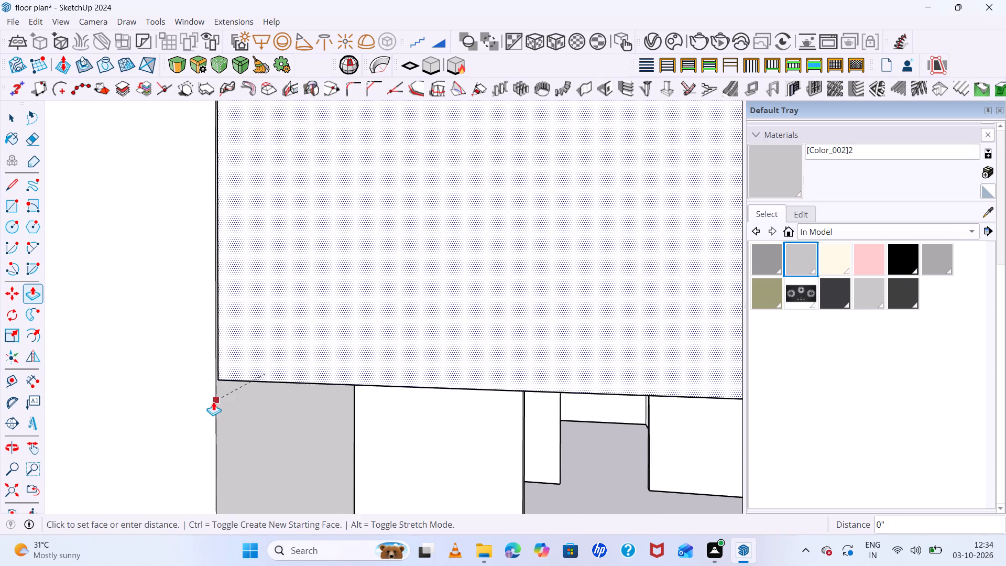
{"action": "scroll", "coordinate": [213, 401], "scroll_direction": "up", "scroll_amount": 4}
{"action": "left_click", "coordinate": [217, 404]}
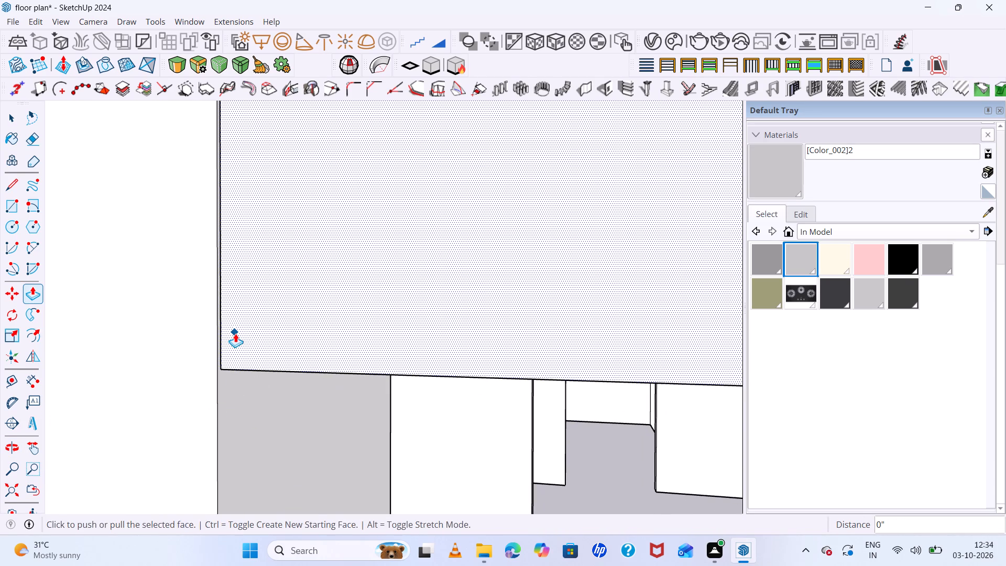
Push/Pull the lintel's outer face outward by about 1/8" toward the adjoining wall's outer face.
{"action": "left_click", "coordinate": [235, 333]}
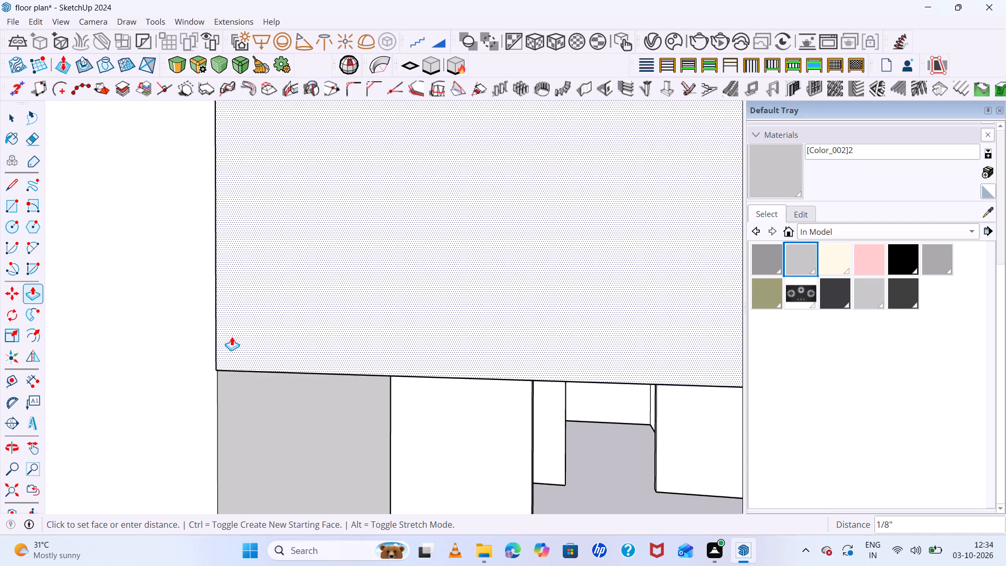
{"action": "scroll", "coordinate": [231, 334], "scroll_direction": "up", "scroll_amount": 12}
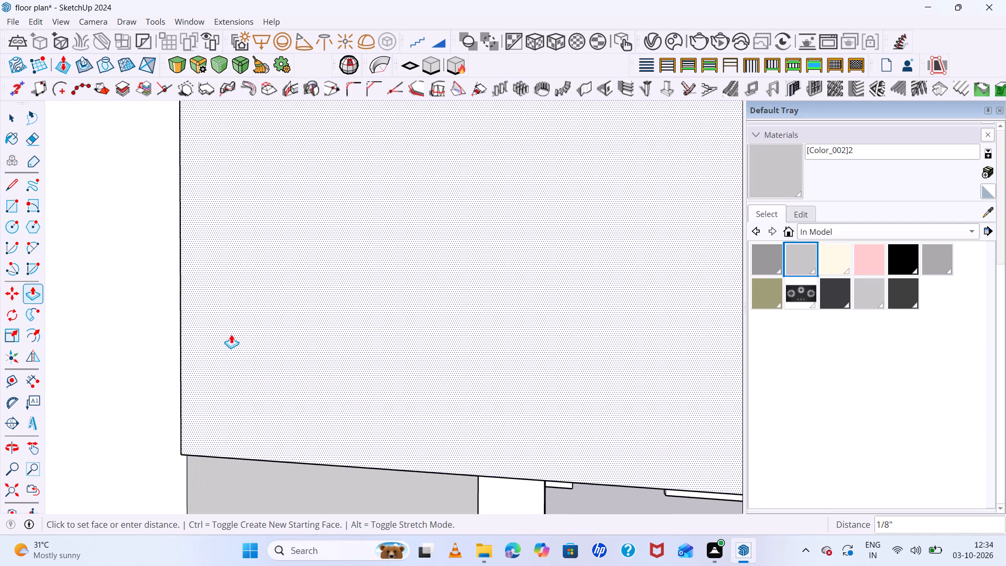
{"action": "middle_click_drag", "start_coordinate": [233, 334], "coordinate": [316, 325]}
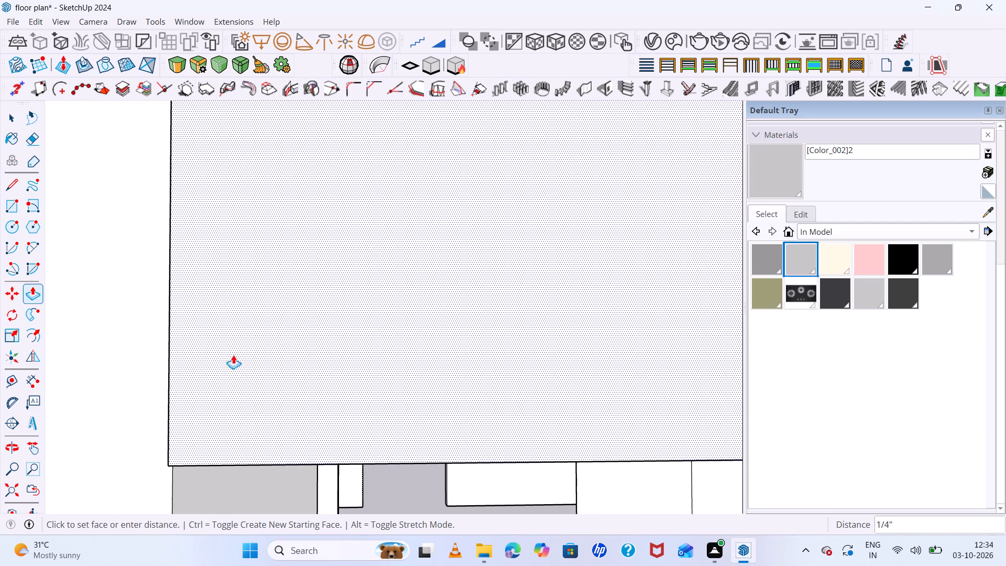
{"action": "left_click", "coordinate": [237, 349]}
Push/Pull the narrow strip face between the lintel's outer face and the adjoining wall by about 1/16".
{"action": "middle_click_drag", "start_coordinate": [234, 407], "coordinate": [251, 258]}
{"action": "scroll", "coordinate": [248, 283], "scroll_direction": "up", "scroll_amount": 1}
{"action": "middle_click", "coordinate": [252, 257]}
{"action": "scroll", "coordinate": [240, 424], "scroll_direction": "up", "scroll_amount": 2}
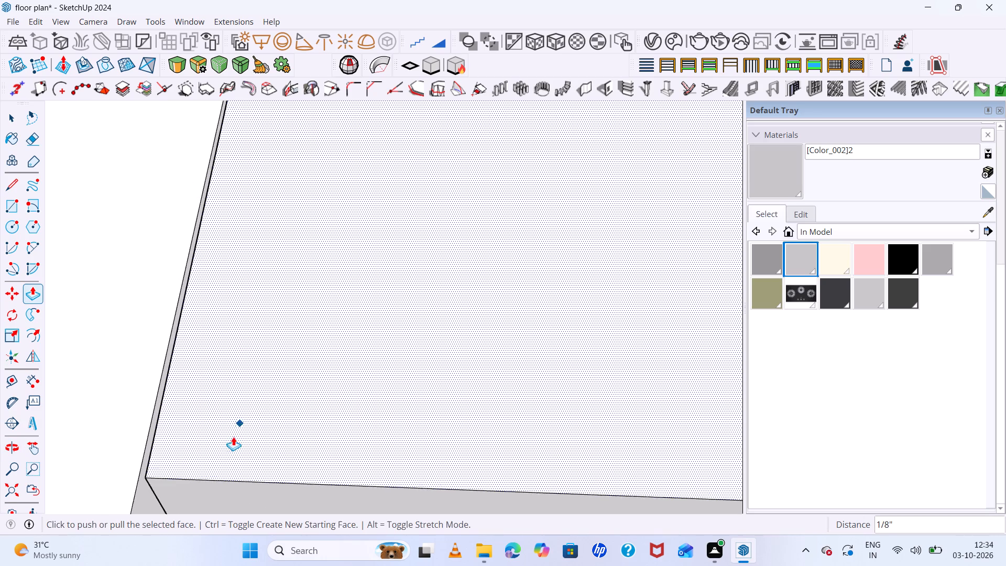
{"action": "scroll", "coordinate": [233, 437], "scroll_direction": "up", "scroll_amount": 4}
{"action": "scroll", "coordinate": [82, 481], "scroll_direction": "up", "scroll_amount": 4}
{"action": "scroll", "coordinate": [139, 314], "scroll_direction": "down", "scroll_amount": 16}
{"action": "scroll", "coordinate": [176, 418], "scroll_direction": "up", "scroll_amount": 15}
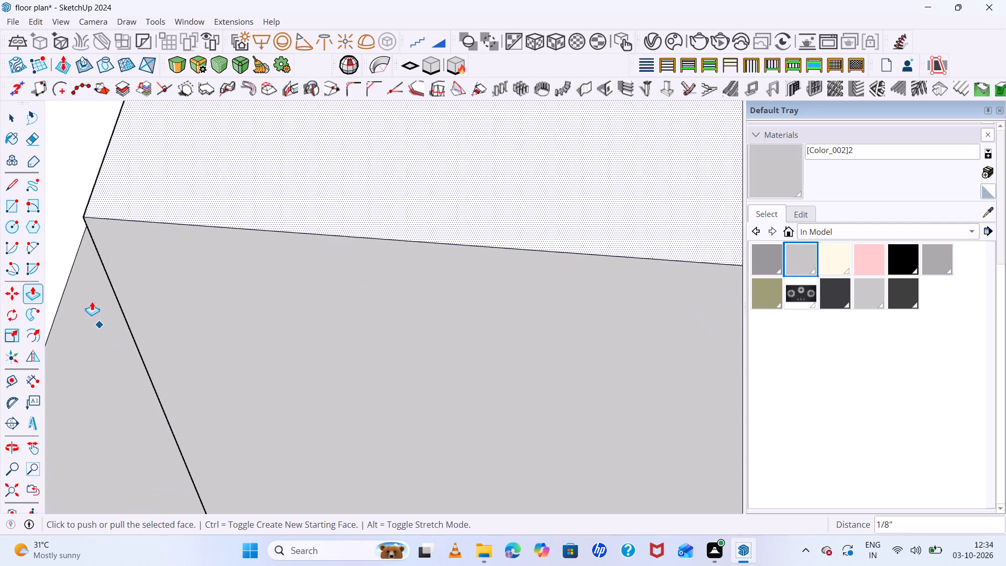
{"action": "scroll", "coordinate": [101, 250], "scroll_direction": "up", "scroll_amount": 2}
{"action": "middle_click_drag", "start_coordinate": [134, 276], "coordinate": [296, 351]}
{"action": "scroll", "coordinate": [303, 319], "scroll_direction": "down", "scroll_amount": 6}
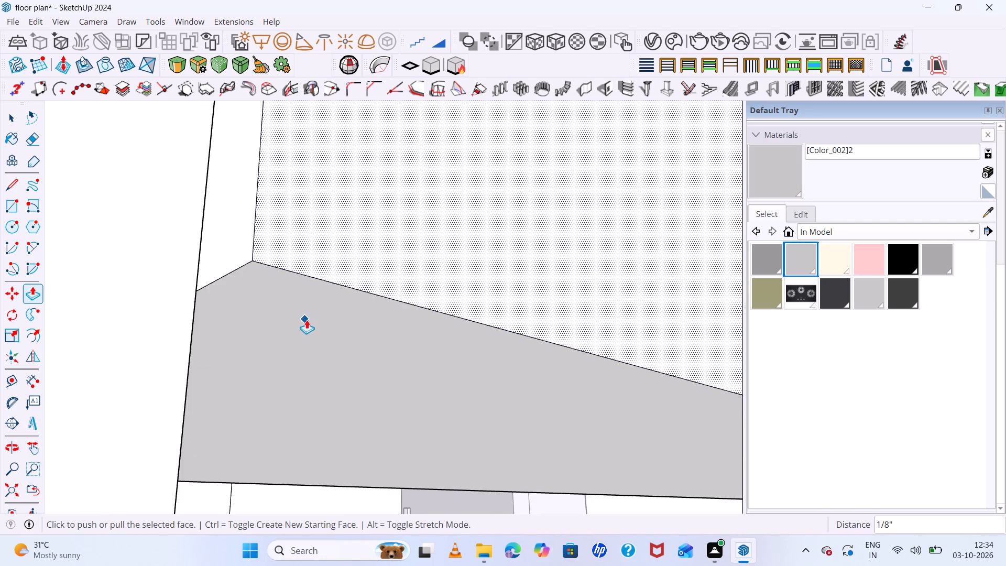
{"action": "scroll", "coordinate": [307, 320], "scroll_direction": "down", "scroll_amount": 6}
{"action": "left_click", "coordinate": [254, 269]}
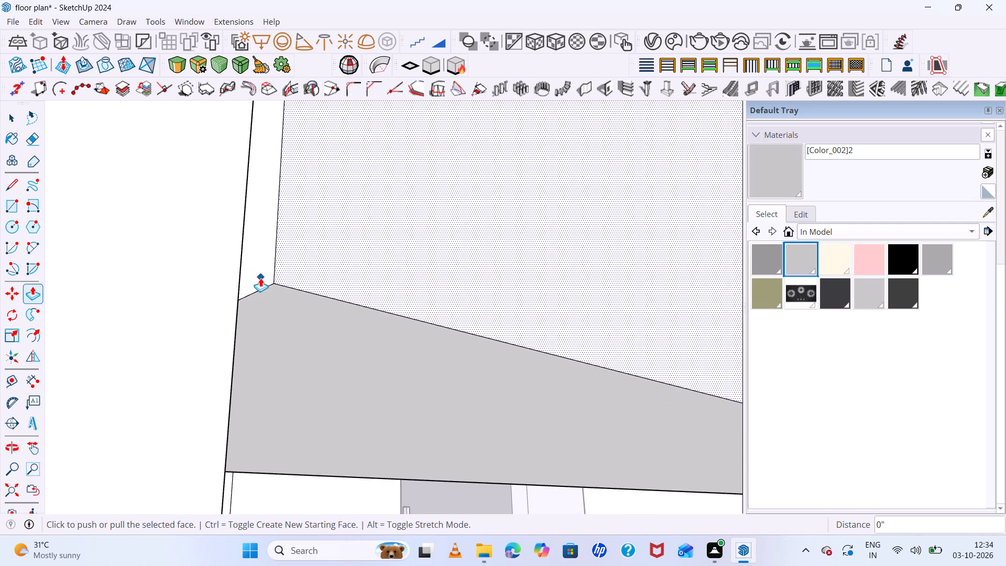
{"action": "key", "text": "space"}
{"action": "left_click", "coordinate": [261, 277]}
{"action": "key", "text": "p"}
{"action": "left_click", "coordinate": [261, 280]}
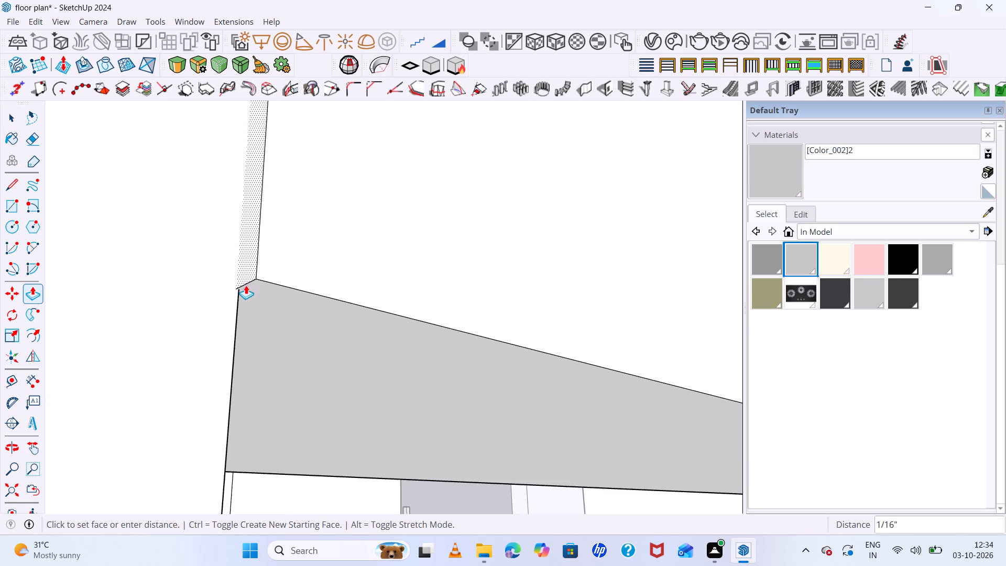
{"action": "scroll", "coordinate": [246, 285], "scroll_direction": "up", "scroll_amount": 9}
{"action": "left_click", "coordinate": [233, 302]}
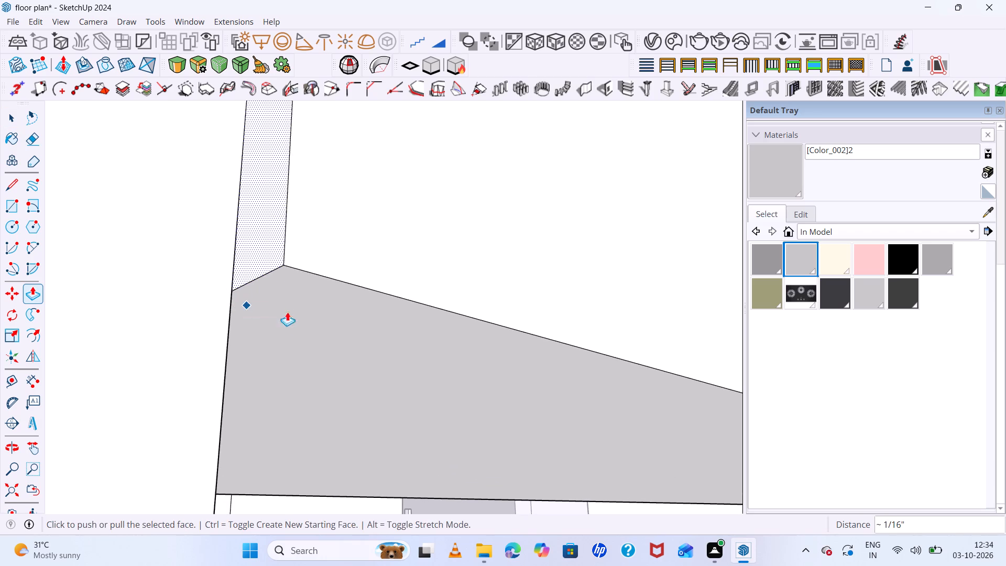
Push/Pull the lintel's outer face outward 1/8" to the adjoining wall's outer edge.
{"action": "scroll", "coordinate": [290, 314], "scroll_direction": "up", "scroll_amount": 1}
{"action": "middle_click_drag", "start_coordinate": [292, 317], "coordinate": [266, 409]}
{"action": "scroll", "coordinate": [268, 305], "scroll_direction": "down", "scroll_amount": 20}
{"action": "scroll", "coordinate": [268, 305], "scroll_direction": "down", "scroll_amount": 6}
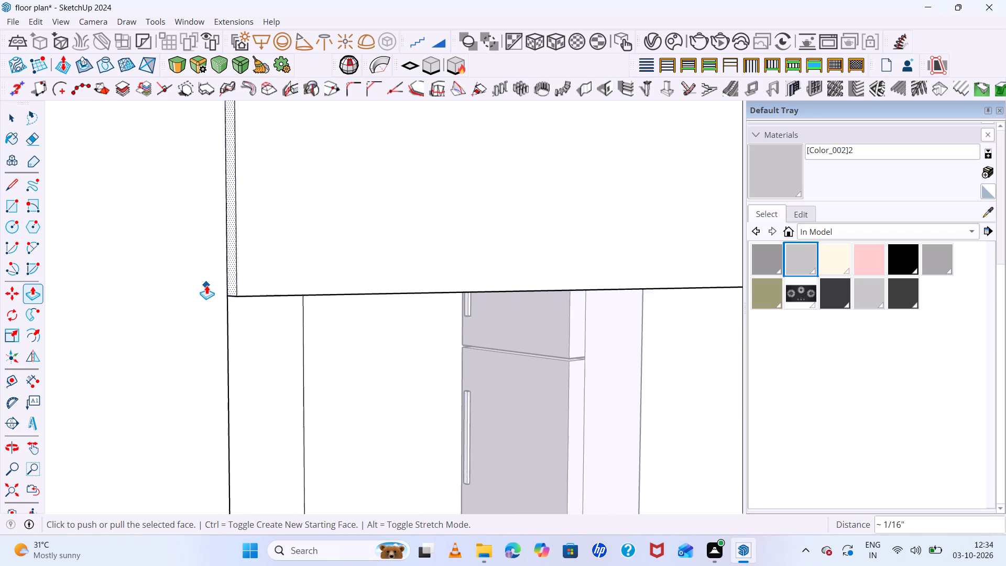
{"action": "scroll", "coordinate": [206, 285], "scroll_direction": "down", "scroll_amount": 20}
{"action": "scroll", "coordinate": [206, 285], "scroll_direction": "down", "scroll_amount": 5}
{"action": "scroll", "coordinate": [283, 308], "scroll_direction": "up", "scroll_amount": 11}
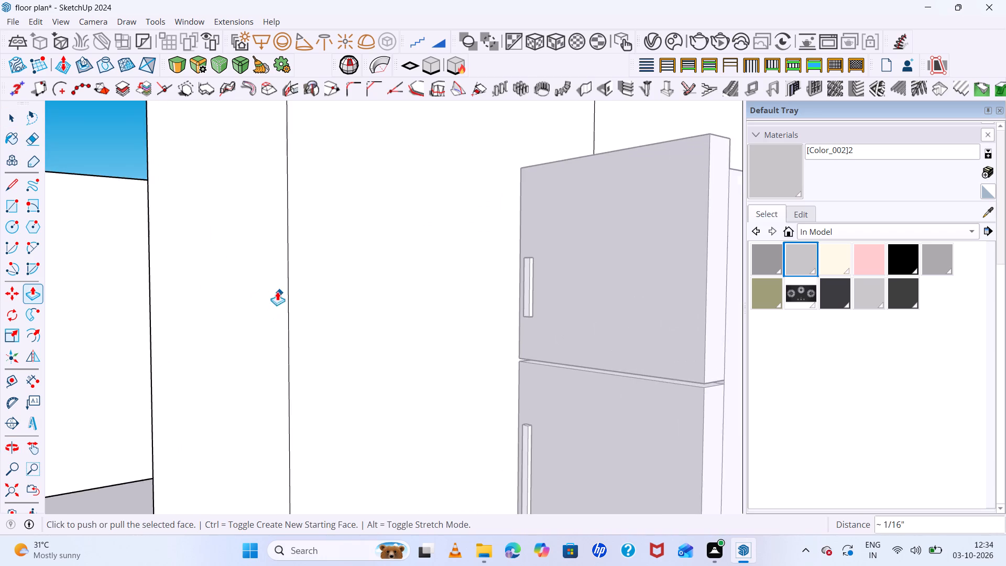
{"action": "scroll", "coordinate": [362, 358], "scroll_direction": "down", "scroll_amount": 20}
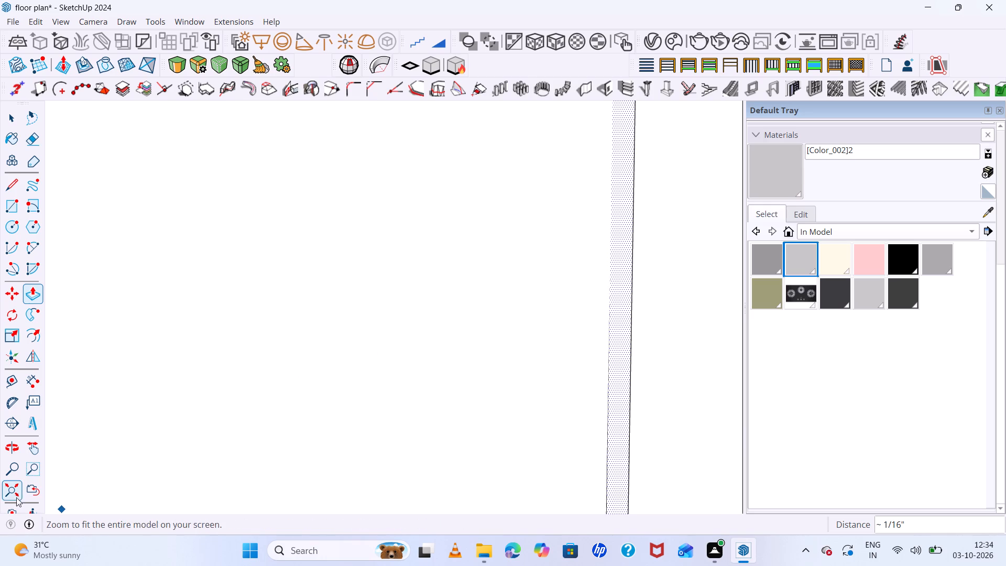
{"action": "left_click", "coordinate": [16, 493]}
{"action": "scroll", "coordinate": [246, 424], "scroll_direction": "down", "scroll_amount": 7}
{"action": "scroll", "coordinate": [214, 343], "scroll_direction": "up", "scroll_amount": 19}
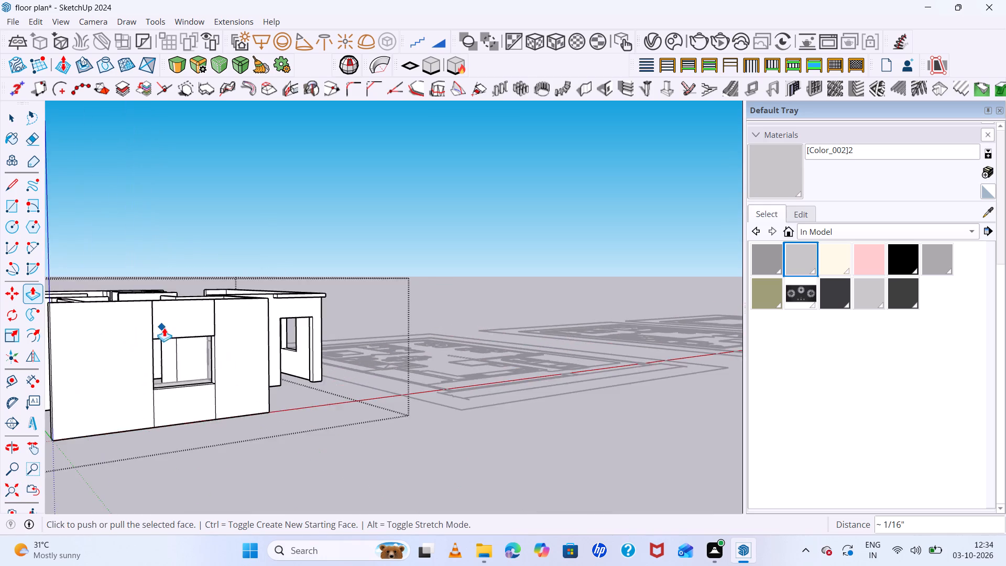
{"action": "scroll", "coordinate": [164, 328], "scroll_direction": "up", "scroll_amount": 3}
{"action": "middle_click_drag", "start_coordinate": [214, 357], "coordinate": [337, 398]}
{"action": "scroll", "coordinate": [324, 419], "scroll_direction": "up", "scroll_amount": 8}
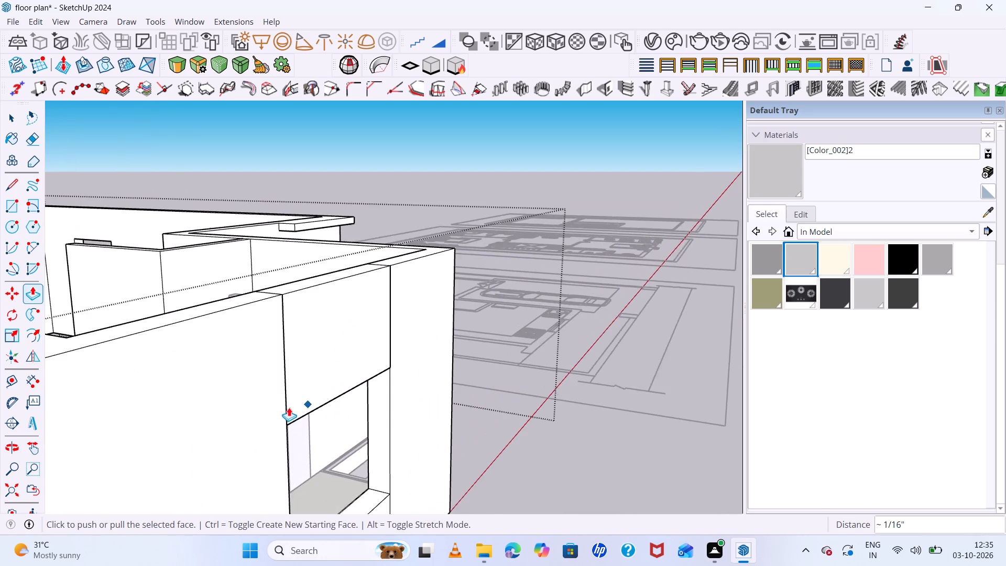
{"action": "scroll", "coordinate": [289, 407], "scroll_direction": "up", "scroll_amount": 20}
{"action": "scroll", "coordinate": [289, 407], "scroll_direction": "up", "scroll_amount": 1}
{"action": "scroll", "coordinate": [279, 420], "scroll_direction": "down", "scroll_amount": 6}
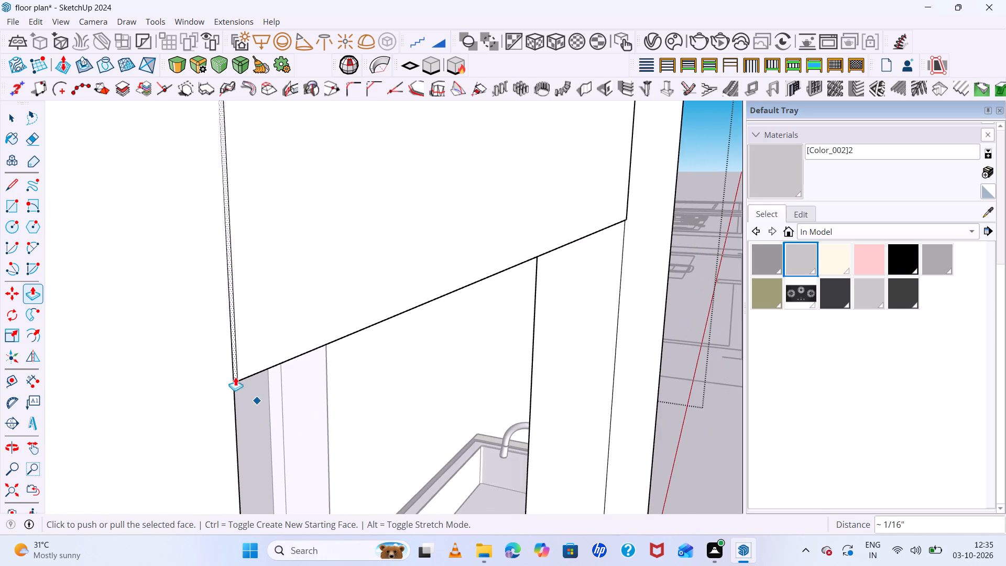
{"action": "scroll", "coordinate": [234, 373], "scroll_direction": "up", "scroll_amount": 6}
{"action": "middle_click_drag", "start_coordinate": [258, 342], "coordinate": [240, 291]}
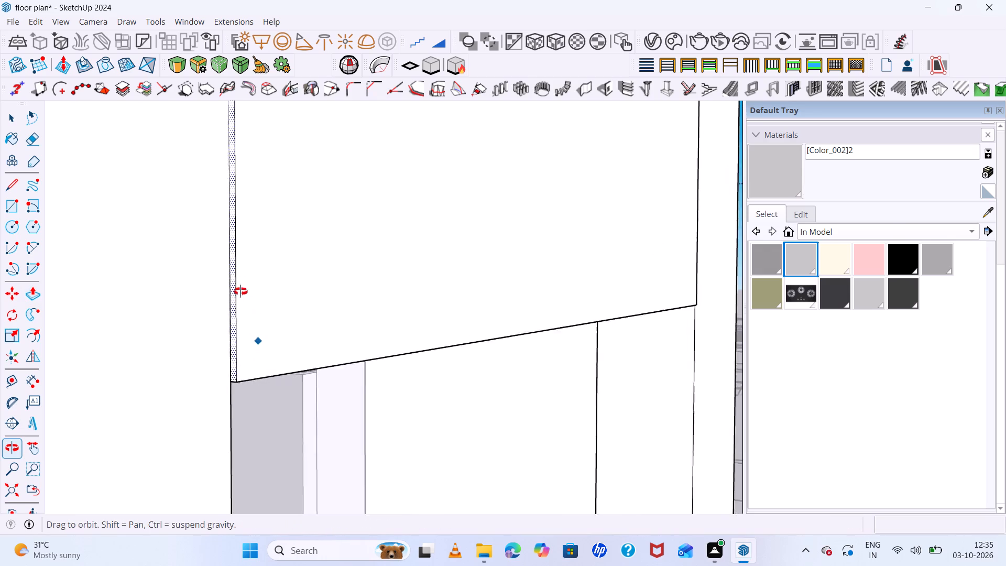
{"action": "middle_click_drag", "start_coordinate": [240, 291], "coordinate": [229, 258]}
{"action": "middle_click_drag", "start_coordinate": [278, 365], "coordinate": [272, 306]}
{"action": "key", "text": "space"}
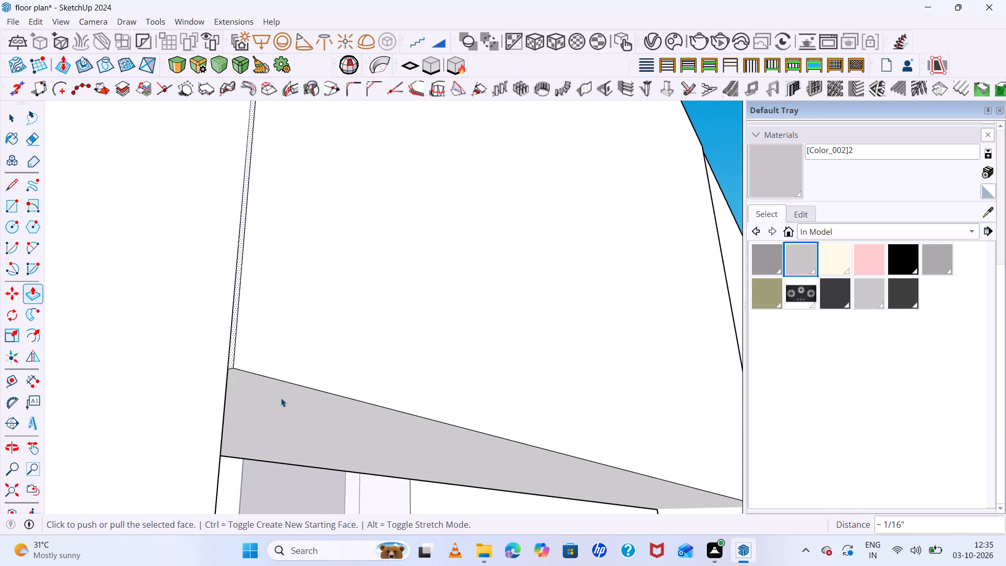
{"action": "left_click", "coordinate": [281, 398]}
{"action": "left_click", "coordinate": [269, 349]}
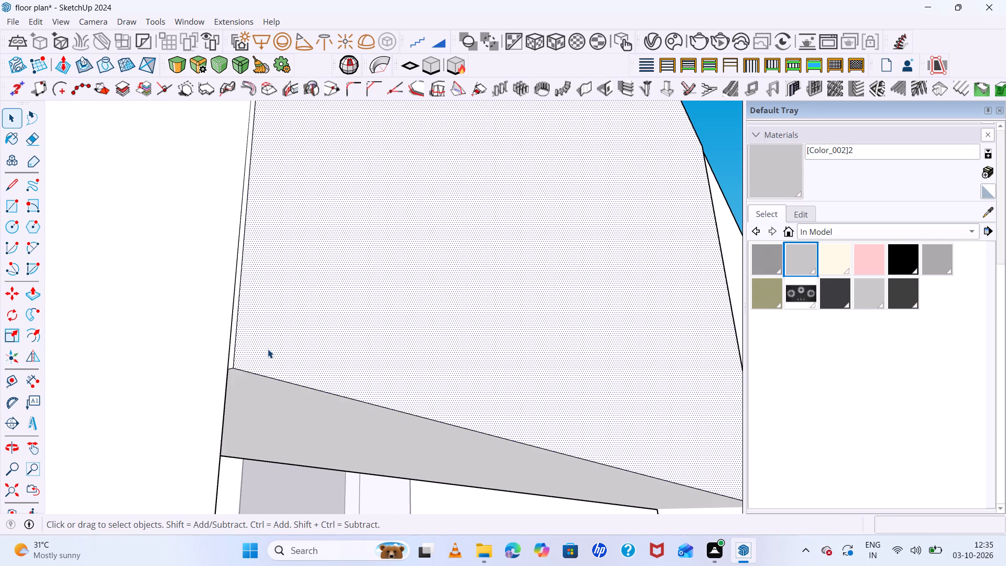
{"action": "key", "text": "p"}
{"action": "left_click", "coordinate": [254, 358]}
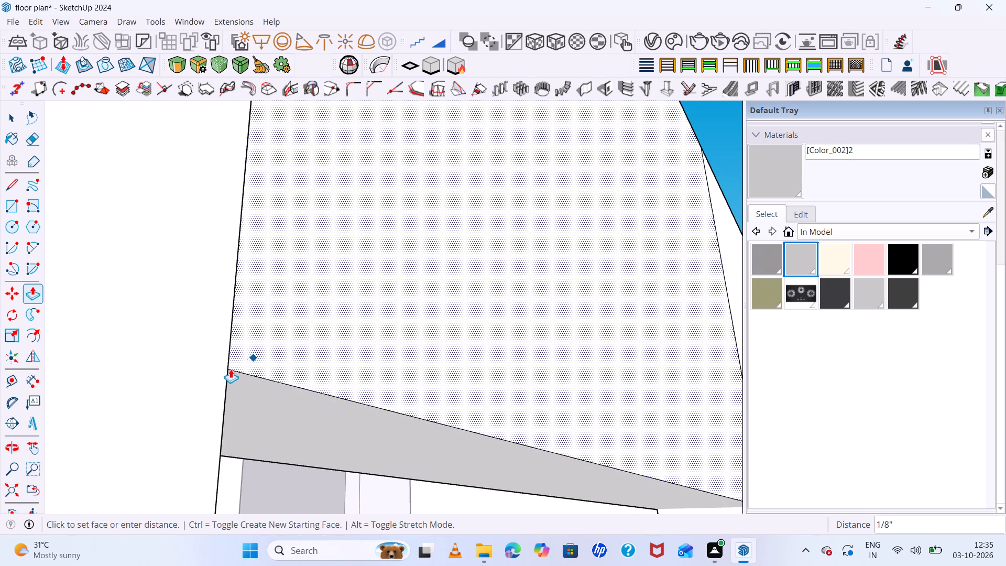
{"action": "left_click", "coordinate": [227, 367]}
Erase the two vertical edges between the lintel and the adjoining walls on the outer face.
{"action": "scroll", "coordinate": [203, 376], "scroll_direction": "down", "scroll_amount": 20}
{"action": "scroll", "coordinate": [203, 376], "scroll_direction": "down", "scroll_amount": 3}
{"action": "scroll", "coordinate": [337, 356], "scroll_direction": "down", "scroll_amount": 1}
{"action": "middle_click_drag", "start_coordinate": [339, 364], "coordinate": [321, 384]}
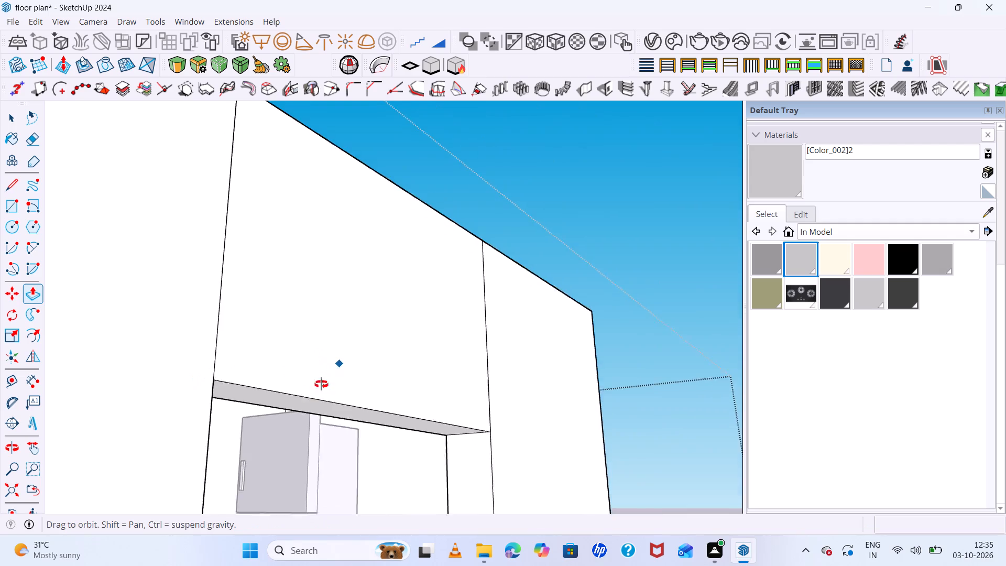
{"action": "middle_click_drag", "start_coordinate": [321, 384], "coordinate": [206, 472]}
{"action": "scroll", "coordinate": [265, 358], "scroll_direction": "down", "scroll_amount": 16}
{"action": "middle_click_drag", "start_coordinate": [359, 361], "coordinate": [260, 433]}
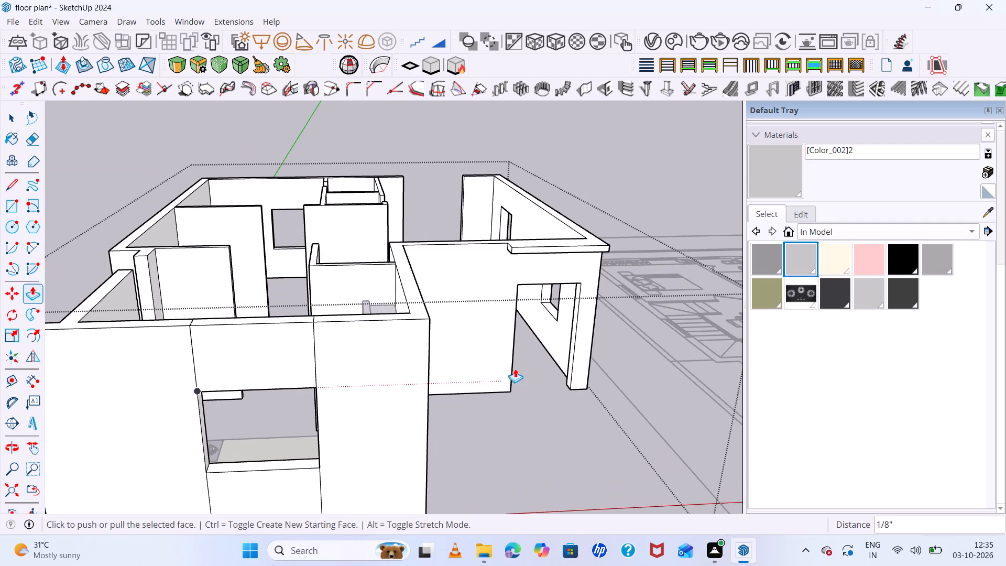
{"action": "key", "text": "space"}
{"action": "left_click", "coordinate": [513, 367]}
{"action": "key", "text": "e"}
{"action": "left_click", "coordinate": [316, 362]}
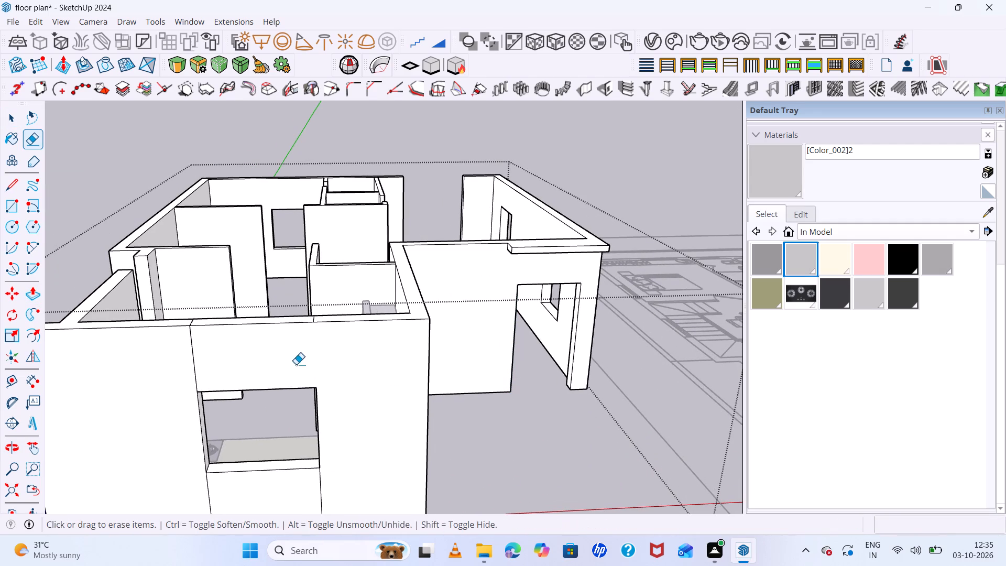
{"action": "left_click_drag", "start_coordinate": [202, 375], "coordinate": [191, 376]}
Erase the two vertical edges below the kitchen window on the wall's outer face.
{"action": "middle_click_drag", "start_coordinate": [320, 394], "coordinate": [320, 300]}
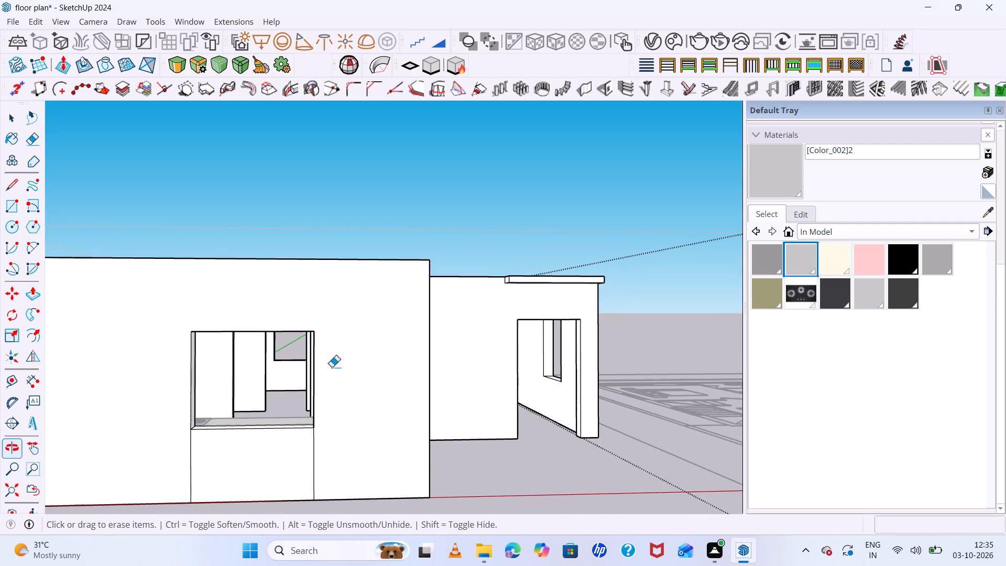
{"action": "scroll", "coordinate": [334, 426], "scroll_direction": "down", "scroll_amount": 2}
{"action": "left_click_drag", "start_coordinate": [329, 443], "coordinate": [279, 473]}
{"action": "left_click_drag", "start_coordinate": [232, 474], "coordinate": [187, 487]}
Erase the two short edges across the top of the wall above the kitchen window, and close the wall group.
{"action": "middle_click_drag", "start_coordinate": [387, 417], "coordinate": [389, 543]}
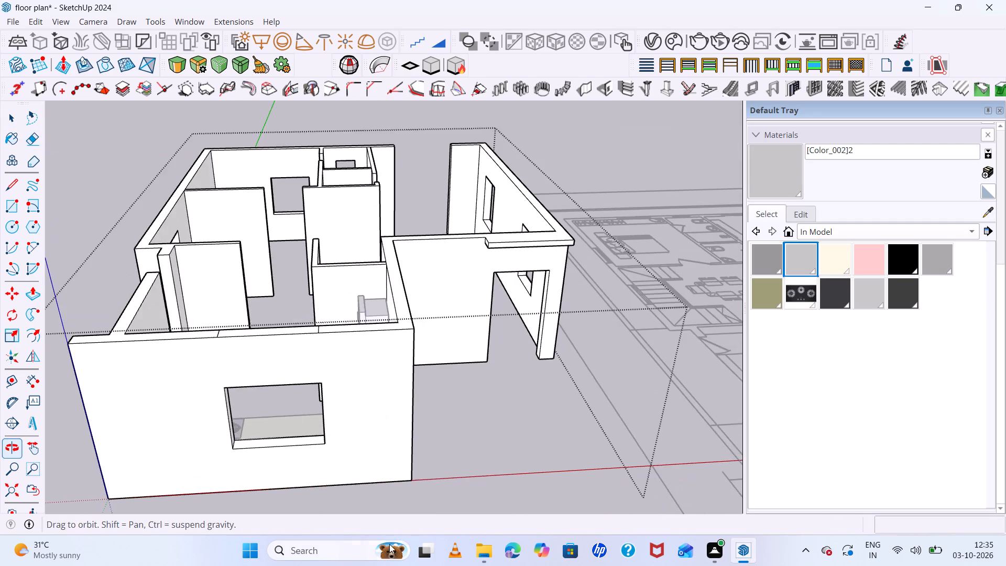
{"action": "scroll", "coordinate": [244, 299], "scroll_direction": "up", "scroll_amount": 6}
{"action": "middle_click_drag", "start_coordinate": [300, 390], "coordinate": [317, 424]}
{"action": "left_click_drag", "start_coordinate": [502, 439], "coordinate": [435, 452]}
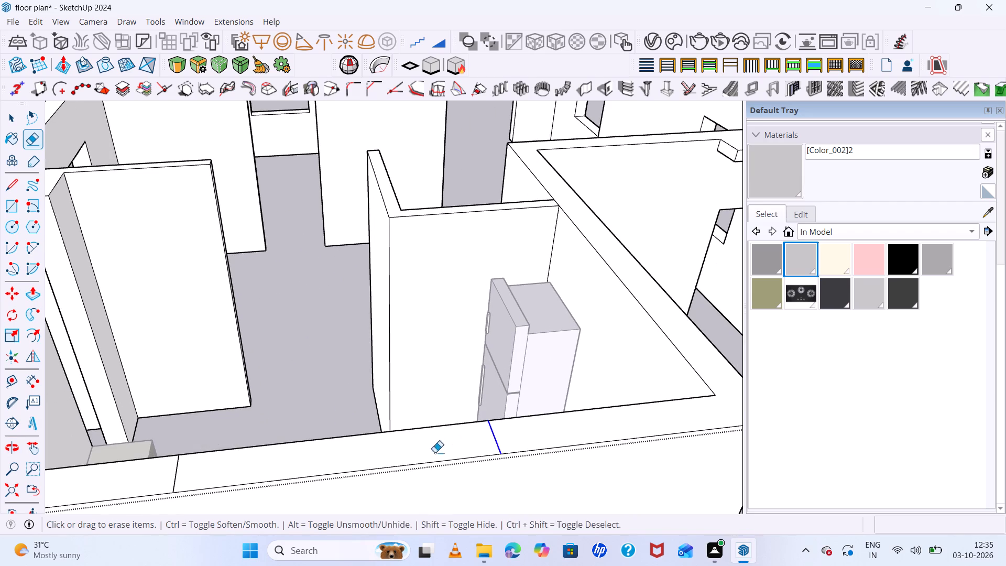
{"action": "left_click_drag", "start_coordinate": [435, 452], "coordinate": [444, 451]}
{"action": "left_click_drag", "start_coordinate": [147, 480], "coordinate": [232, 477]}
{"action": "scroll", "coordinate": [230, 411], "scroll_direction": "down", "scroll_amount": 16}
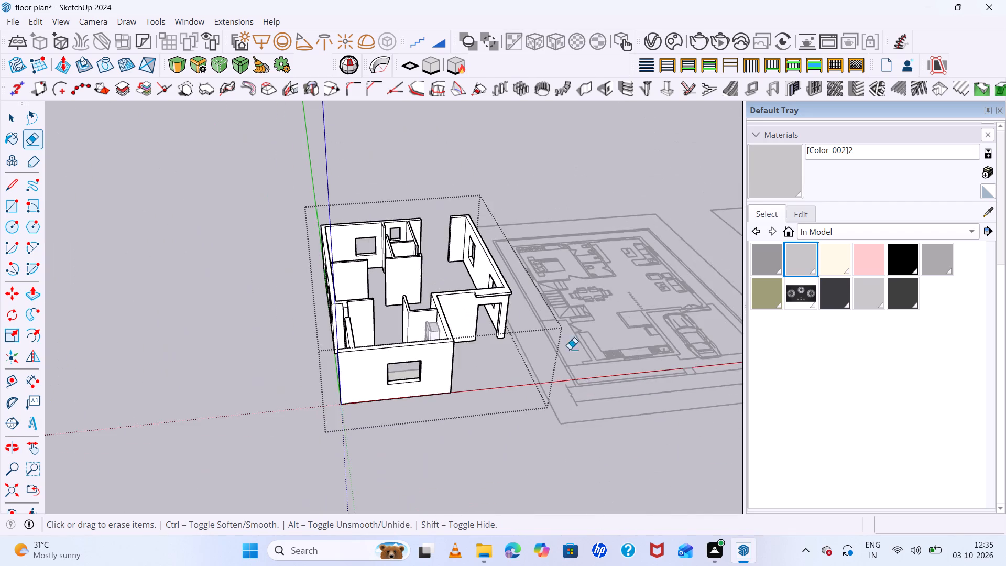
{"action": "middle_click_drag", "start_coordinate": [586, 367], "coordinate": [831, 318]}
{"action": "scroll", "coordinate": [350, 373], "scroll_direction": "up", "scroll_amount": 7}
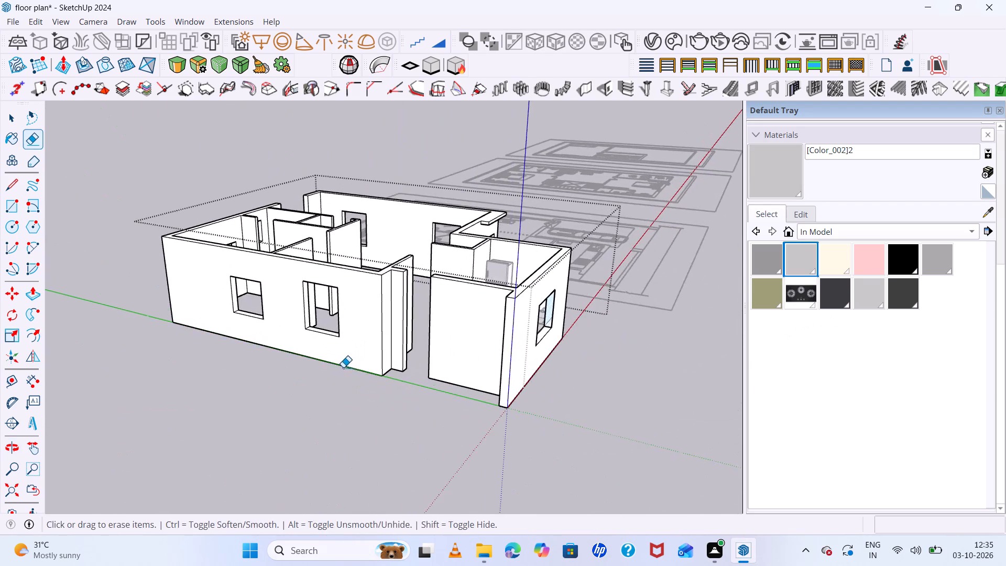
{"action": "middle_click_drag", "start_coordinate": [397, 408], "coordinate": [373, 286]}
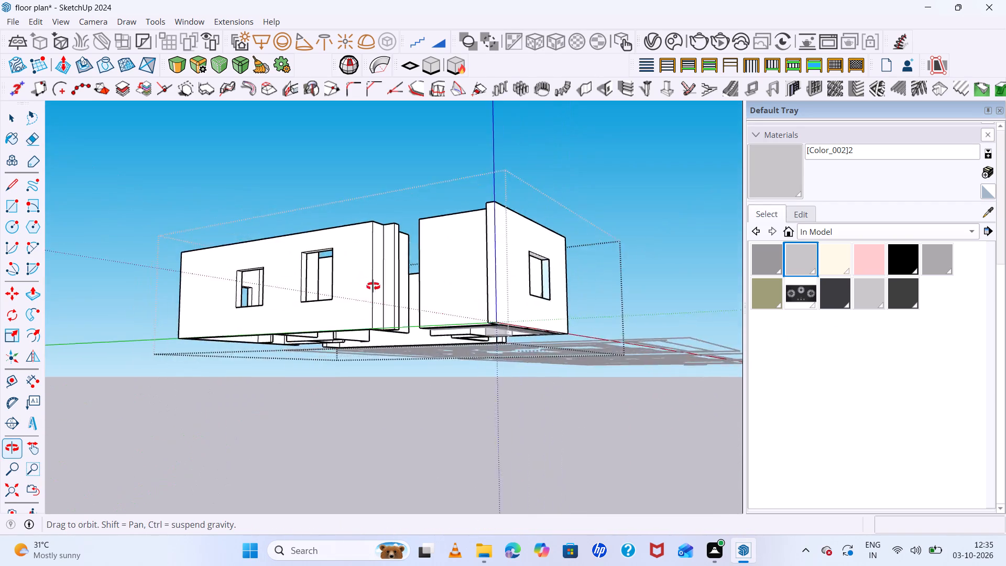
{"action": "middle_click_drag", "start_coordinate": [373, 286], "coordinate": [619, 345]}
{"action": "key", "text": "space"}
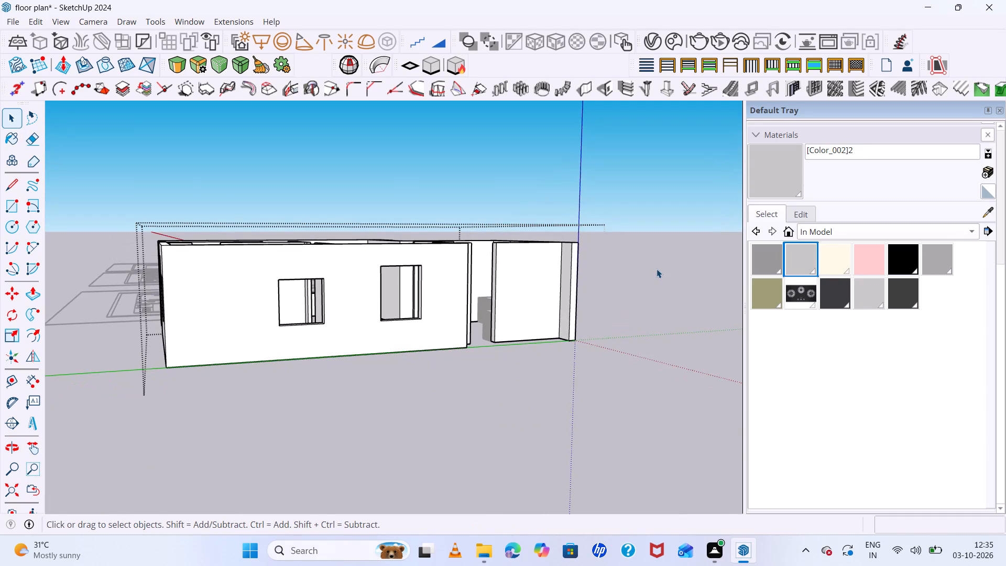
{"action": "left_click", "coordinate": [657, 269]}
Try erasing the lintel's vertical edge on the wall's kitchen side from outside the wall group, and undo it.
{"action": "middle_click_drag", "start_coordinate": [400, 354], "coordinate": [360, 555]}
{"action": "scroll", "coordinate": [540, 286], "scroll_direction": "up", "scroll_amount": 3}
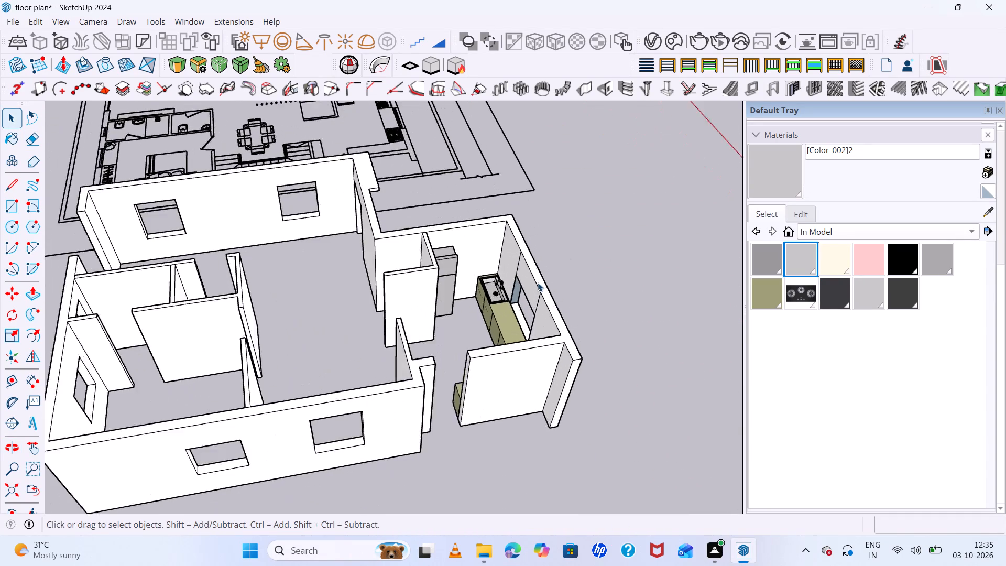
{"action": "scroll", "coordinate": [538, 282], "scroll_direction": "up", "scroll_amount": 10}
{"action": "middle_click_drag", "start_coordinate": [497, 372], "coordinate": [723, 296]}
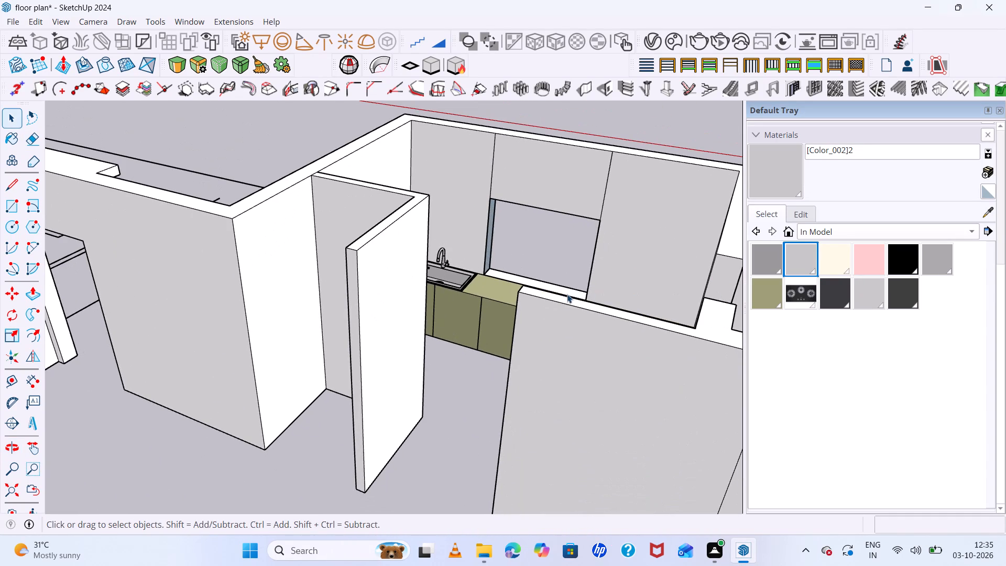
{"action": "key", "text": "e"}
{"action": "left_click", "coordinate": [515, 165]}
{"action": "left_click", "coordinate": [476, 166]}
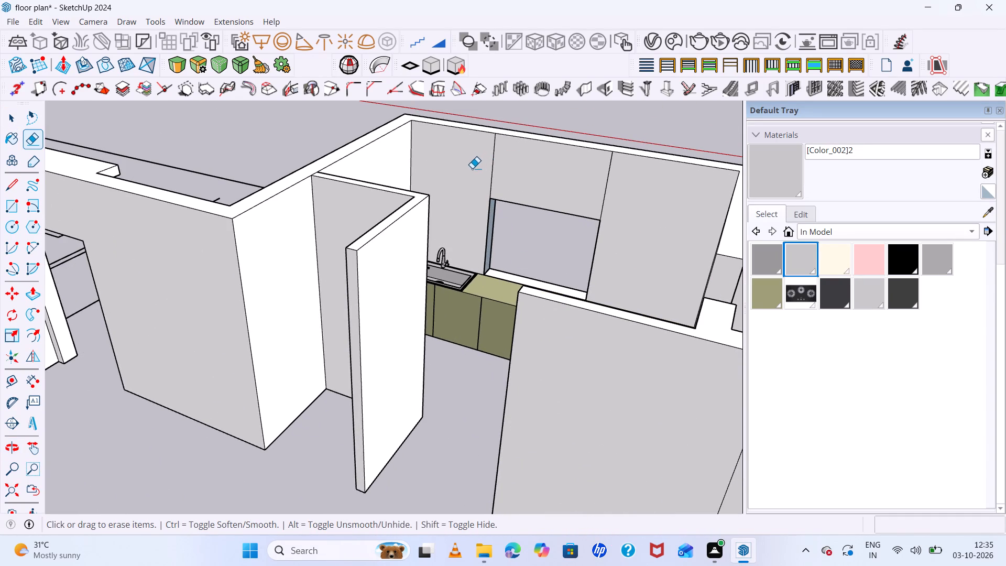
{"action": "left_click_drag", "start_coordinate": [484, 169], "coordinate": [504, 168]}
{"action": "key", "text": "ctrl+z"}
Inside the wall group, erase the two vertical edges between the lintel and adjoining walls on the kitchen side, and close the group.
{"action": "key", "text": "space"}
{"action": "double_click", "coordinate": [684, 178]}
{"action": "double_click", "coordinate": [663, 194]}
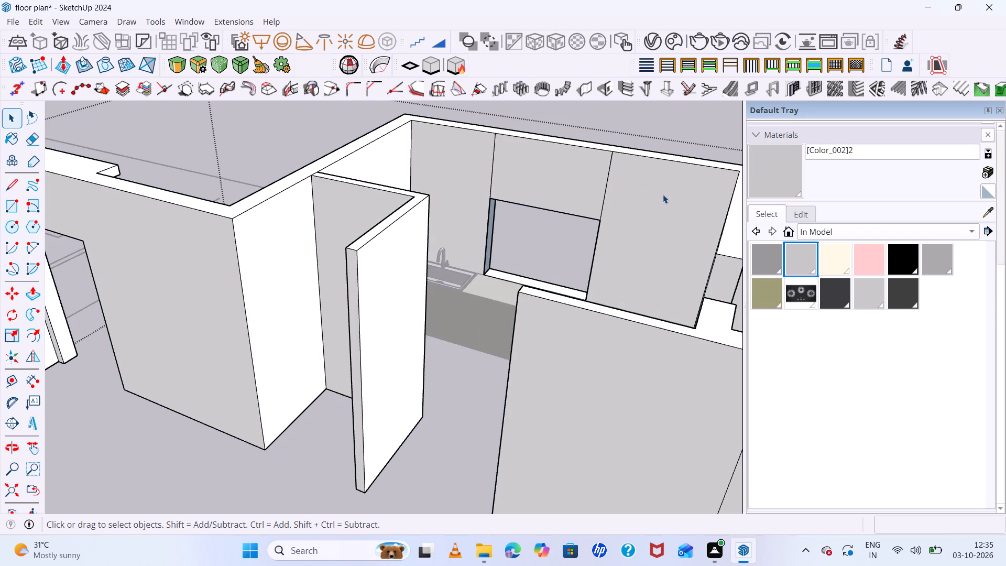
{"action": "key", "text": "e"}
{"action": "left_click_drag", "start_coordinate": [485, 172], "coordinate": [514, 179]}
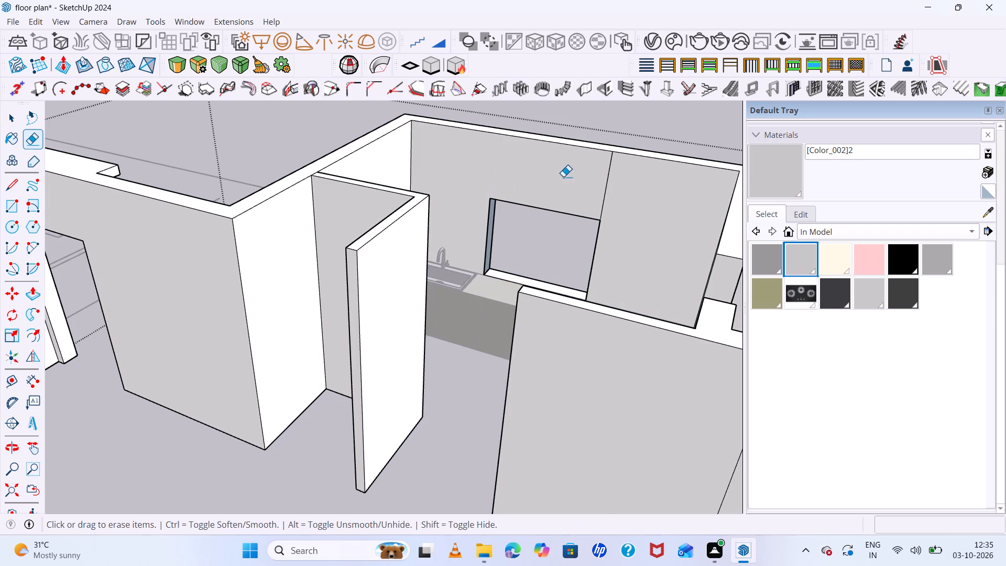
{"action": "left_click_drag", "start_coordinate": [575, 179], "coordinate": [647, 192]}
{"action": "scroll", "coordinate": [384, 273], "scroll_direction": "down", "scroll_amount": 13}
{"action": "middle_click_drag", "start_coordinate": [436, 351], "coordinate": [466, 419]}
{"action": "key", "text": "space"}
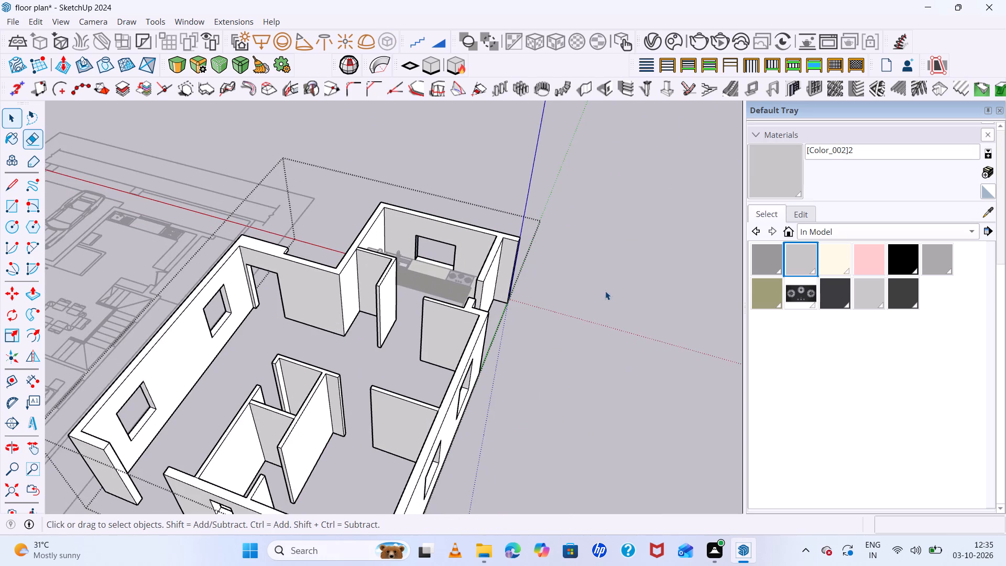
{"action": "left_click", "coordinate": [605, 291]}
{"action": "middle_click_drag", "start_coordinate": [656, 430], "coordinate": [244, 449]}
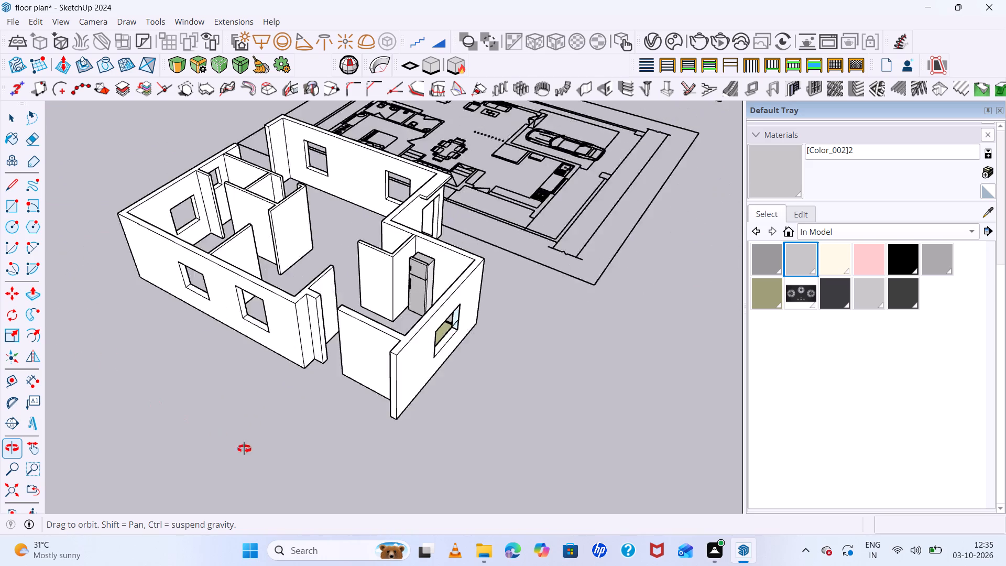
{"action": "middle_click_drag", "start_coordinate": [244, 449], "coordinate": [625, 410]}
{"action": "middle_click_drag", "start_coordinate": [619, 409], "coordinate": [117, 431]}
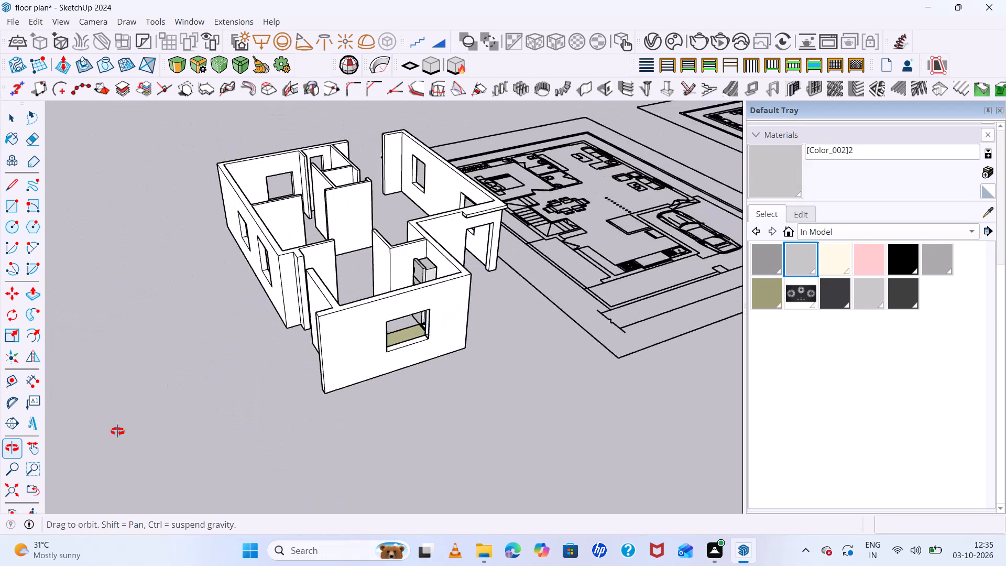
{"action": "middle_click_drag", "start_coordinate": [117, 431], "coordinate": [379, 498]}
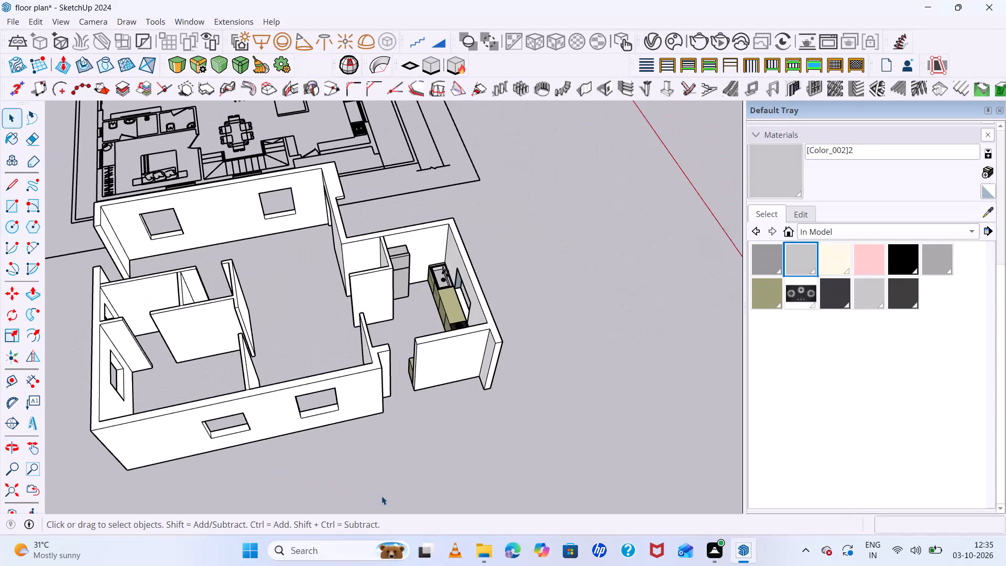
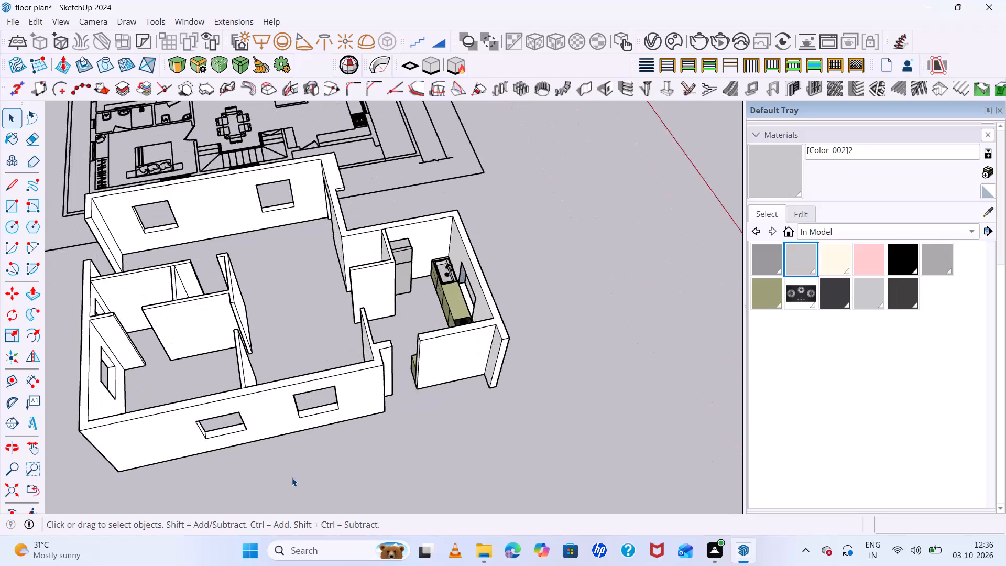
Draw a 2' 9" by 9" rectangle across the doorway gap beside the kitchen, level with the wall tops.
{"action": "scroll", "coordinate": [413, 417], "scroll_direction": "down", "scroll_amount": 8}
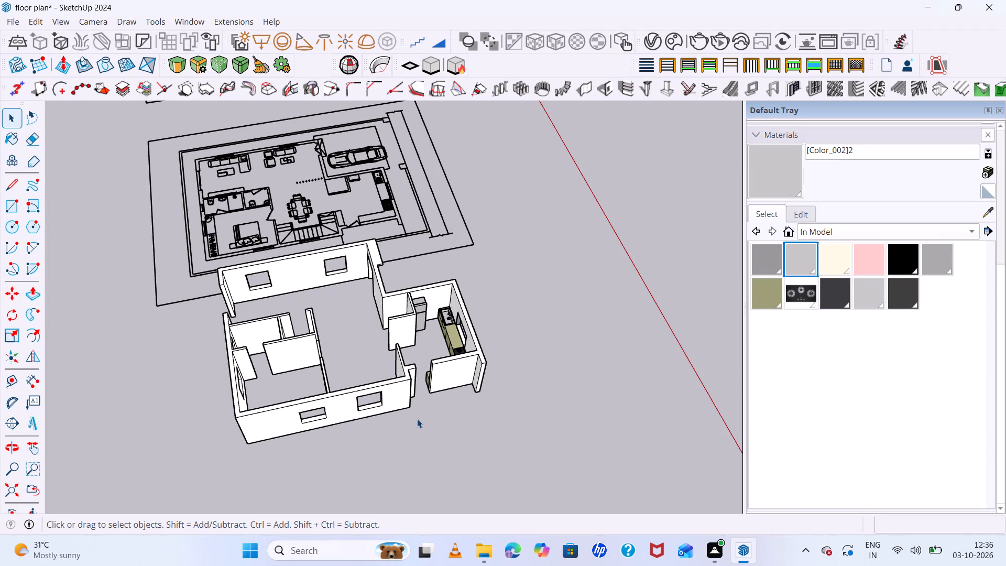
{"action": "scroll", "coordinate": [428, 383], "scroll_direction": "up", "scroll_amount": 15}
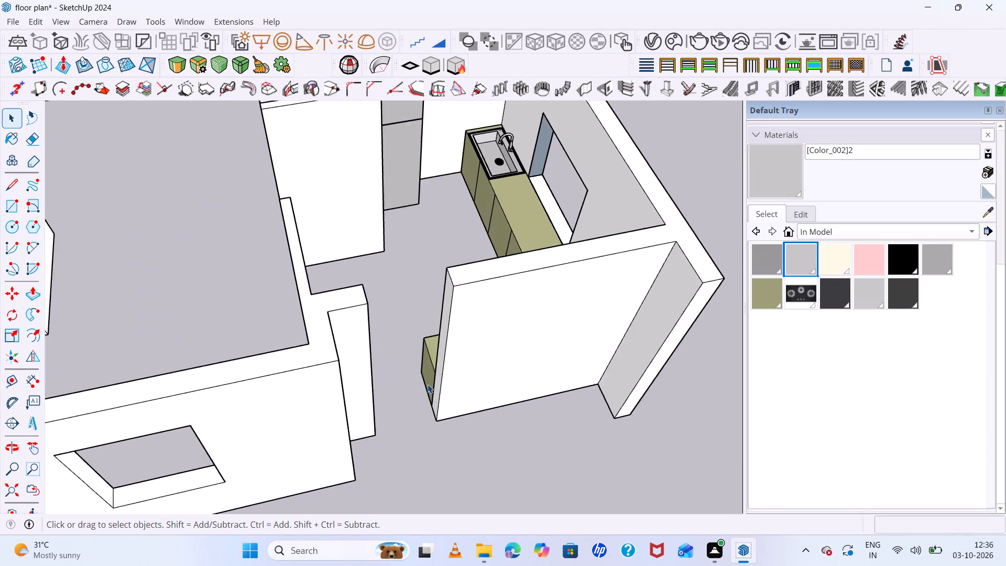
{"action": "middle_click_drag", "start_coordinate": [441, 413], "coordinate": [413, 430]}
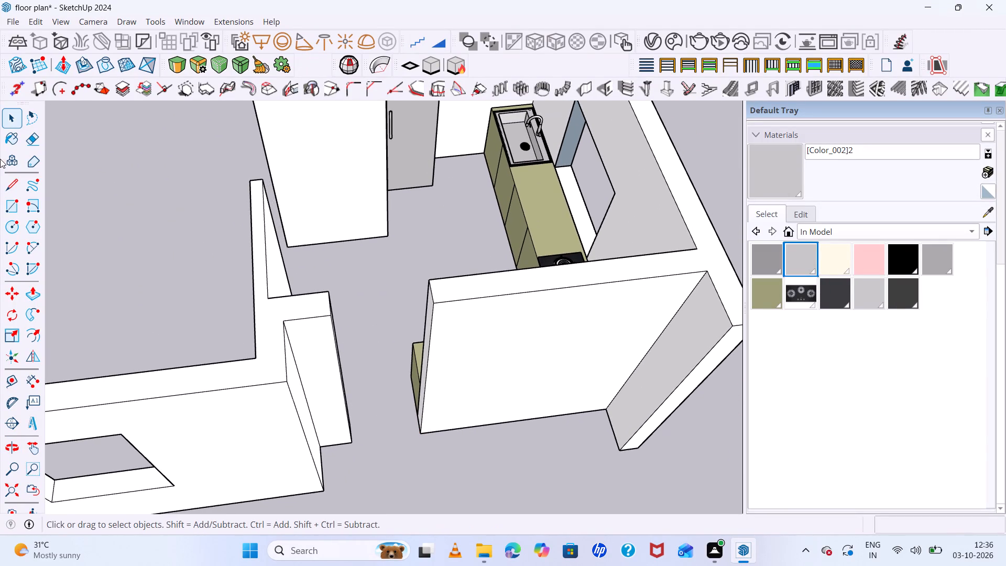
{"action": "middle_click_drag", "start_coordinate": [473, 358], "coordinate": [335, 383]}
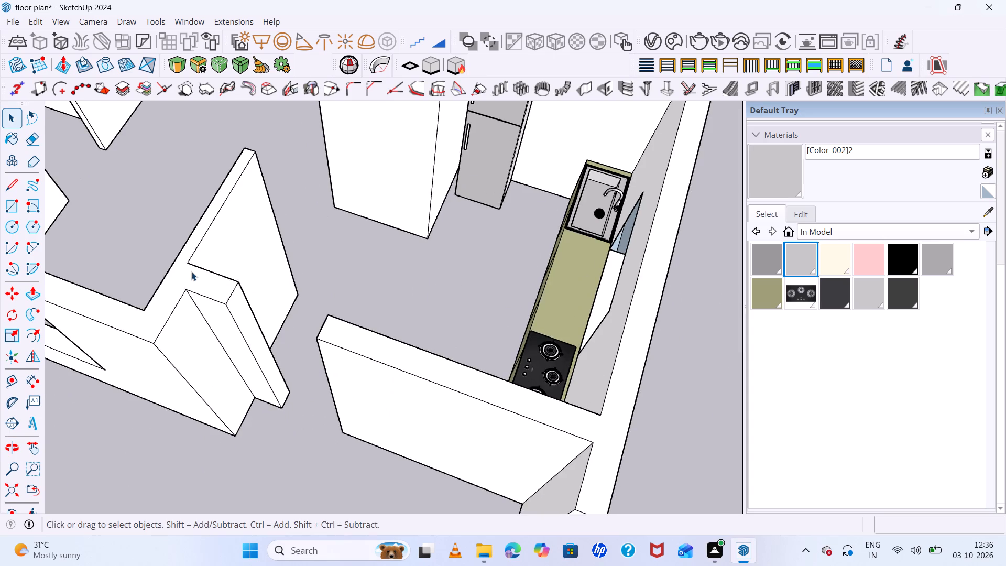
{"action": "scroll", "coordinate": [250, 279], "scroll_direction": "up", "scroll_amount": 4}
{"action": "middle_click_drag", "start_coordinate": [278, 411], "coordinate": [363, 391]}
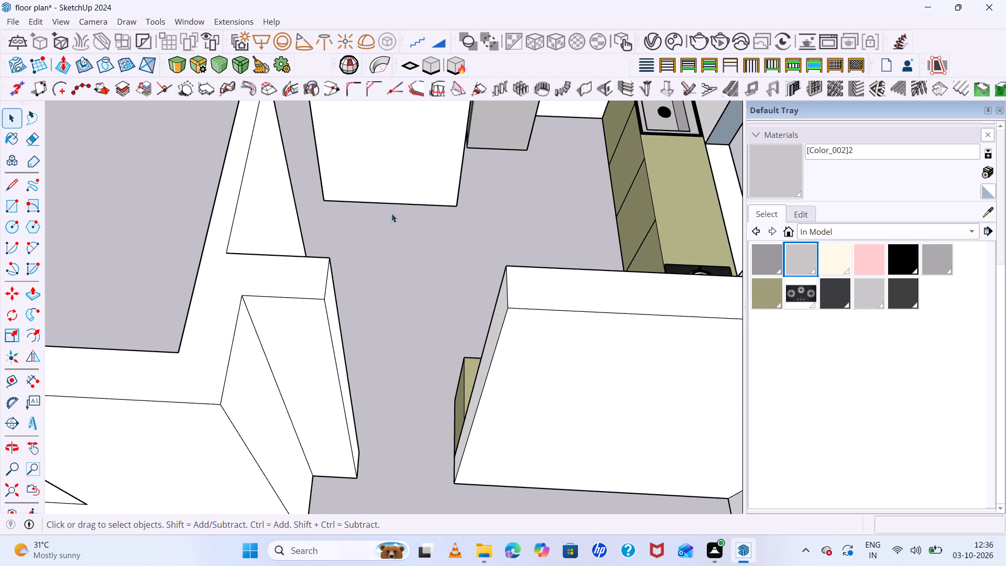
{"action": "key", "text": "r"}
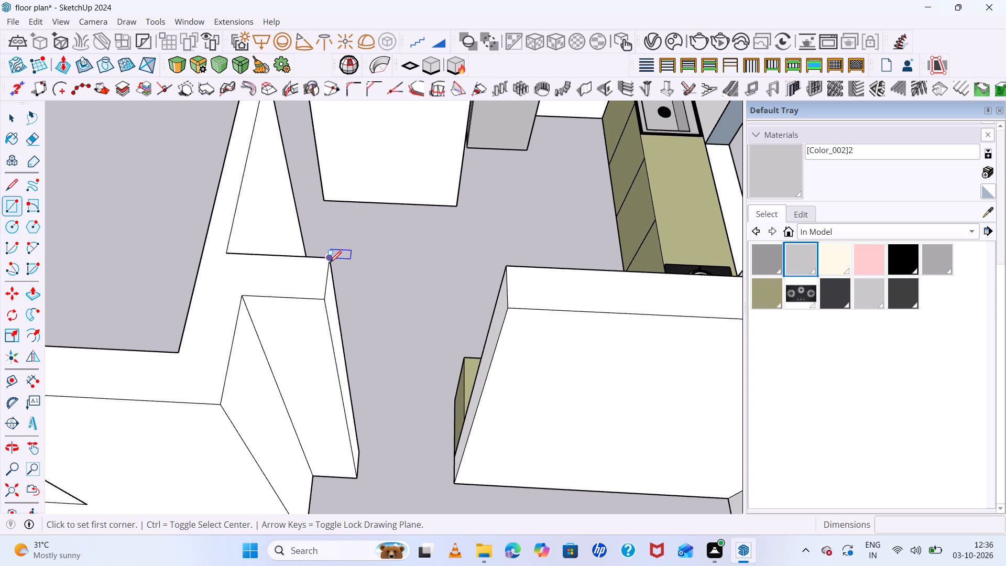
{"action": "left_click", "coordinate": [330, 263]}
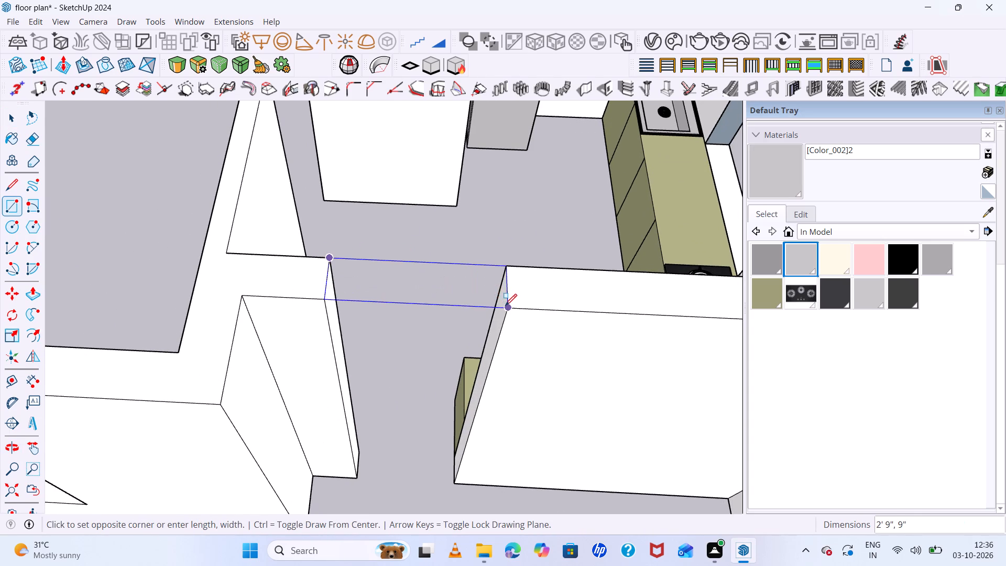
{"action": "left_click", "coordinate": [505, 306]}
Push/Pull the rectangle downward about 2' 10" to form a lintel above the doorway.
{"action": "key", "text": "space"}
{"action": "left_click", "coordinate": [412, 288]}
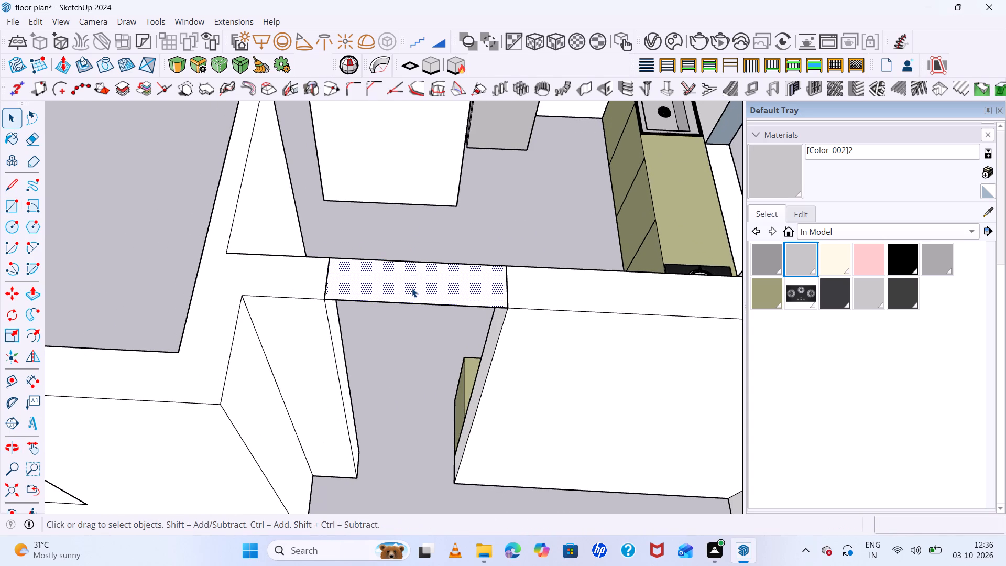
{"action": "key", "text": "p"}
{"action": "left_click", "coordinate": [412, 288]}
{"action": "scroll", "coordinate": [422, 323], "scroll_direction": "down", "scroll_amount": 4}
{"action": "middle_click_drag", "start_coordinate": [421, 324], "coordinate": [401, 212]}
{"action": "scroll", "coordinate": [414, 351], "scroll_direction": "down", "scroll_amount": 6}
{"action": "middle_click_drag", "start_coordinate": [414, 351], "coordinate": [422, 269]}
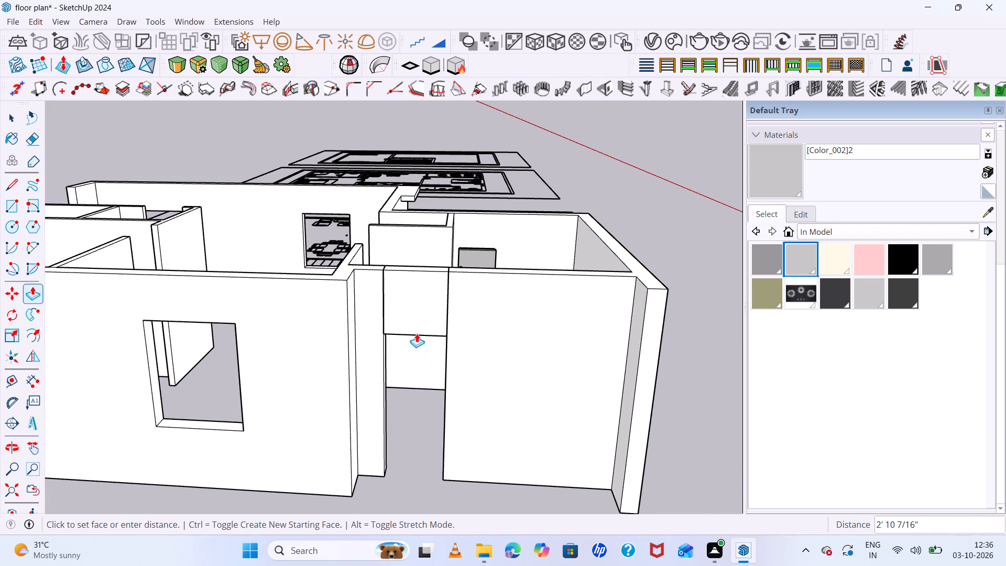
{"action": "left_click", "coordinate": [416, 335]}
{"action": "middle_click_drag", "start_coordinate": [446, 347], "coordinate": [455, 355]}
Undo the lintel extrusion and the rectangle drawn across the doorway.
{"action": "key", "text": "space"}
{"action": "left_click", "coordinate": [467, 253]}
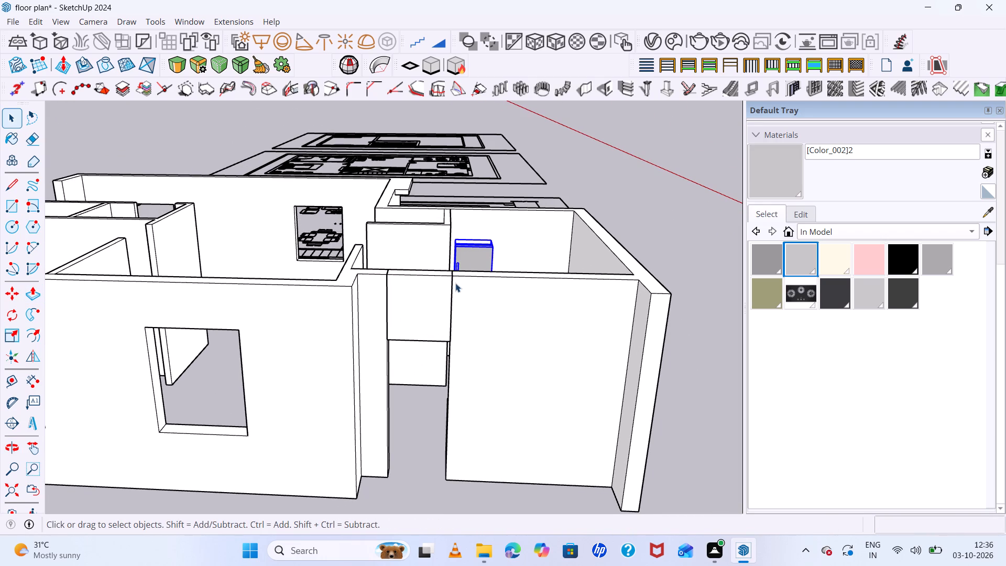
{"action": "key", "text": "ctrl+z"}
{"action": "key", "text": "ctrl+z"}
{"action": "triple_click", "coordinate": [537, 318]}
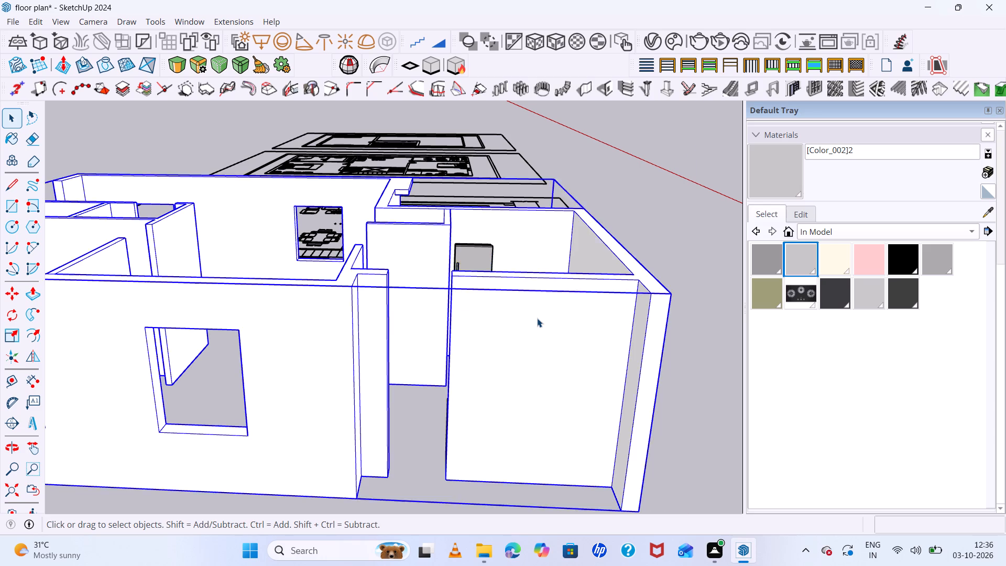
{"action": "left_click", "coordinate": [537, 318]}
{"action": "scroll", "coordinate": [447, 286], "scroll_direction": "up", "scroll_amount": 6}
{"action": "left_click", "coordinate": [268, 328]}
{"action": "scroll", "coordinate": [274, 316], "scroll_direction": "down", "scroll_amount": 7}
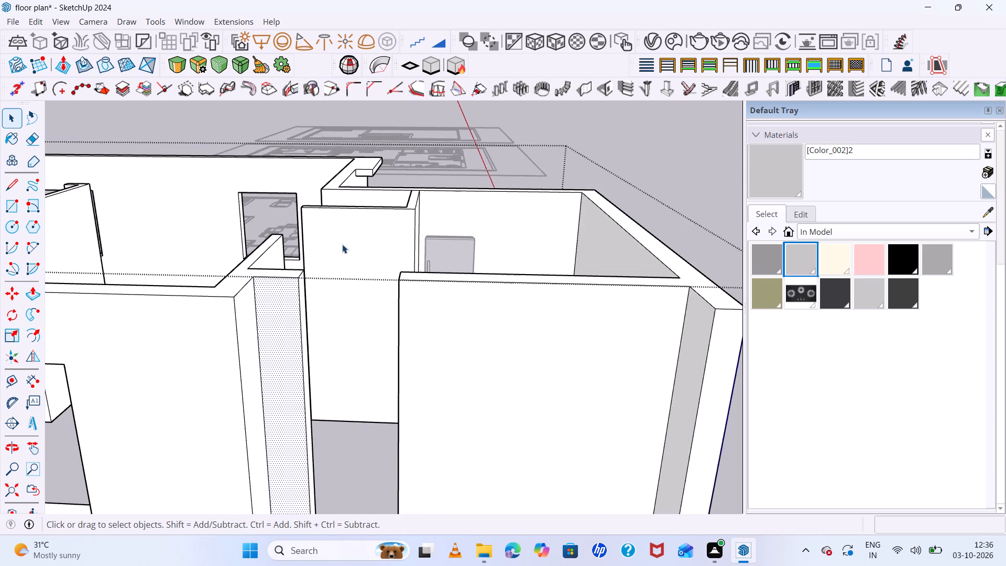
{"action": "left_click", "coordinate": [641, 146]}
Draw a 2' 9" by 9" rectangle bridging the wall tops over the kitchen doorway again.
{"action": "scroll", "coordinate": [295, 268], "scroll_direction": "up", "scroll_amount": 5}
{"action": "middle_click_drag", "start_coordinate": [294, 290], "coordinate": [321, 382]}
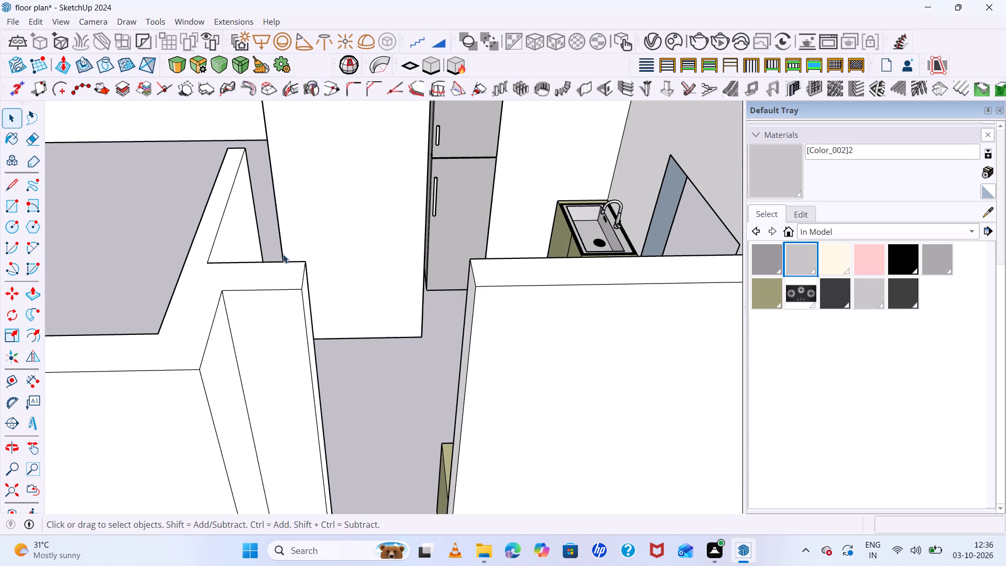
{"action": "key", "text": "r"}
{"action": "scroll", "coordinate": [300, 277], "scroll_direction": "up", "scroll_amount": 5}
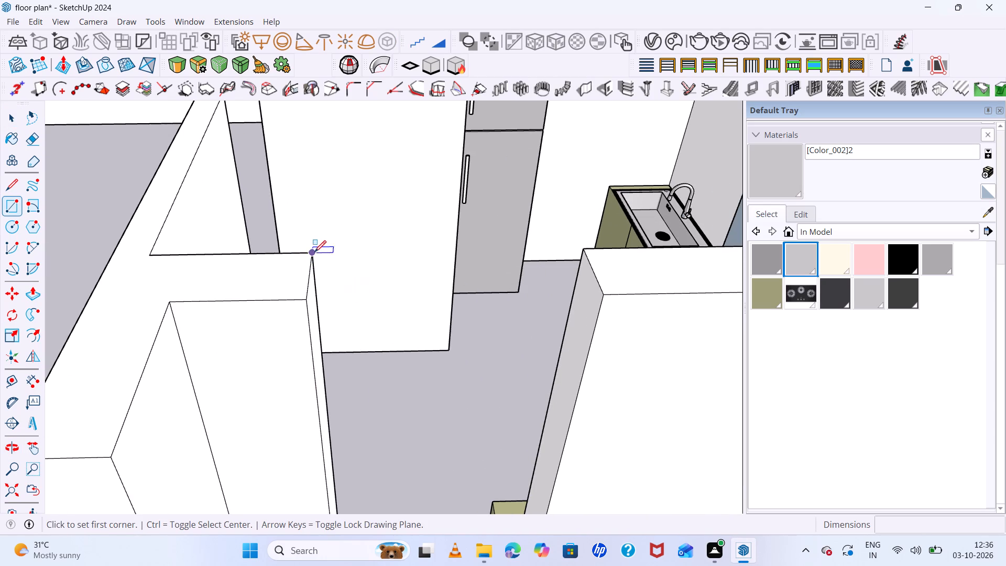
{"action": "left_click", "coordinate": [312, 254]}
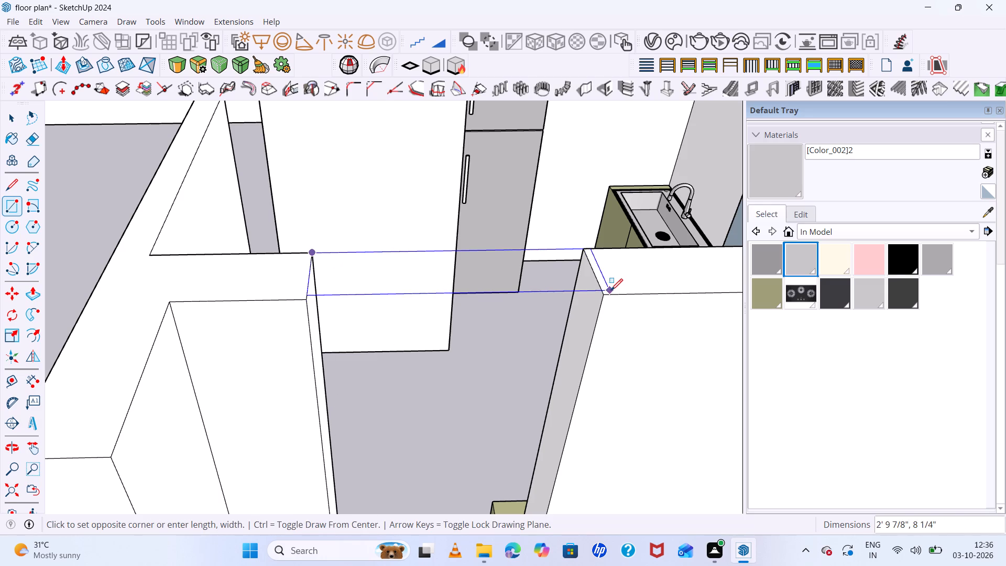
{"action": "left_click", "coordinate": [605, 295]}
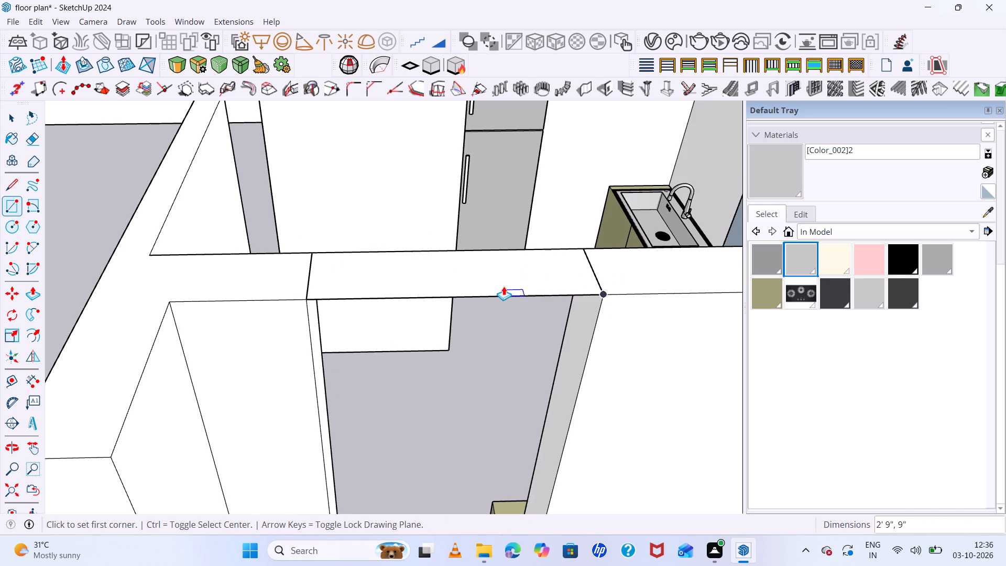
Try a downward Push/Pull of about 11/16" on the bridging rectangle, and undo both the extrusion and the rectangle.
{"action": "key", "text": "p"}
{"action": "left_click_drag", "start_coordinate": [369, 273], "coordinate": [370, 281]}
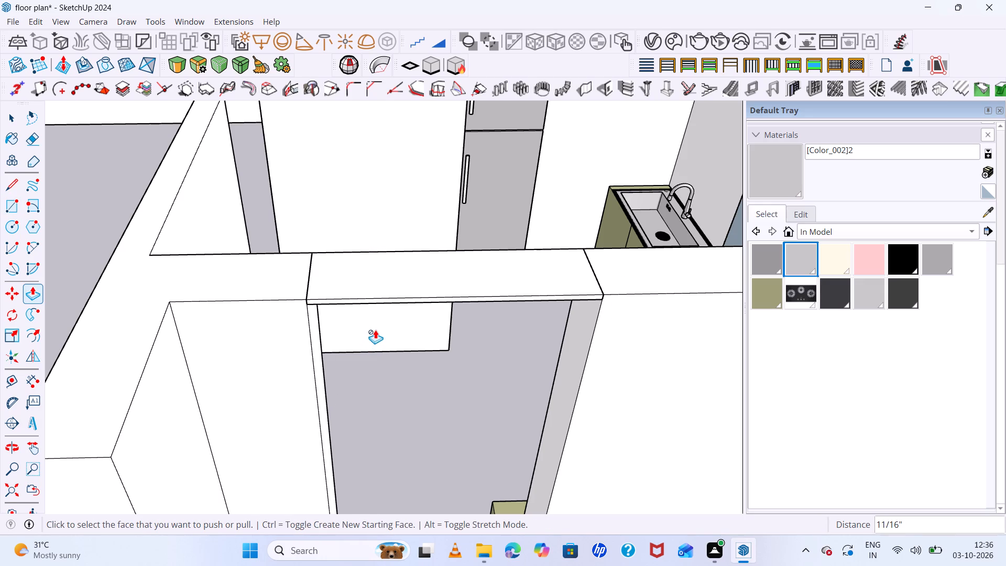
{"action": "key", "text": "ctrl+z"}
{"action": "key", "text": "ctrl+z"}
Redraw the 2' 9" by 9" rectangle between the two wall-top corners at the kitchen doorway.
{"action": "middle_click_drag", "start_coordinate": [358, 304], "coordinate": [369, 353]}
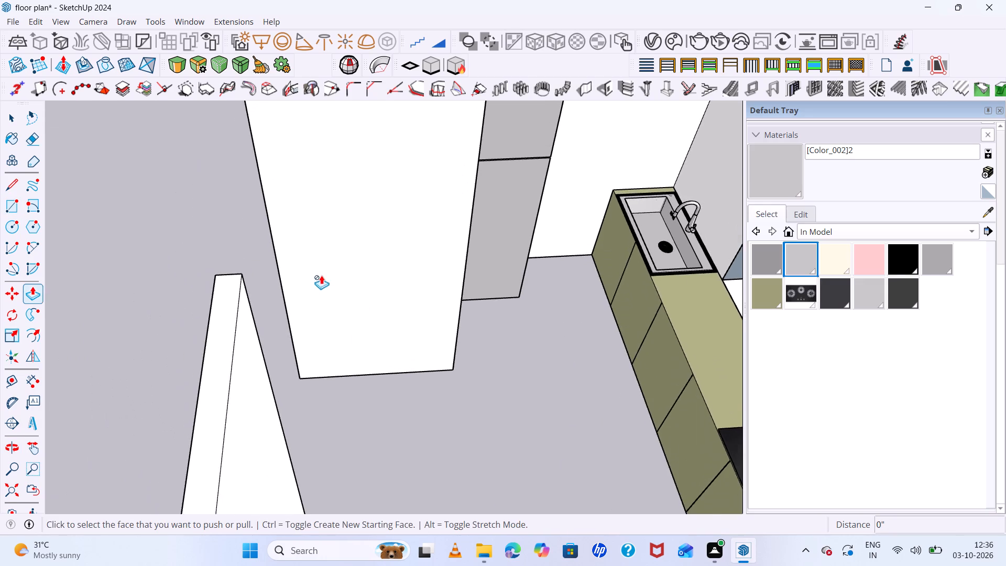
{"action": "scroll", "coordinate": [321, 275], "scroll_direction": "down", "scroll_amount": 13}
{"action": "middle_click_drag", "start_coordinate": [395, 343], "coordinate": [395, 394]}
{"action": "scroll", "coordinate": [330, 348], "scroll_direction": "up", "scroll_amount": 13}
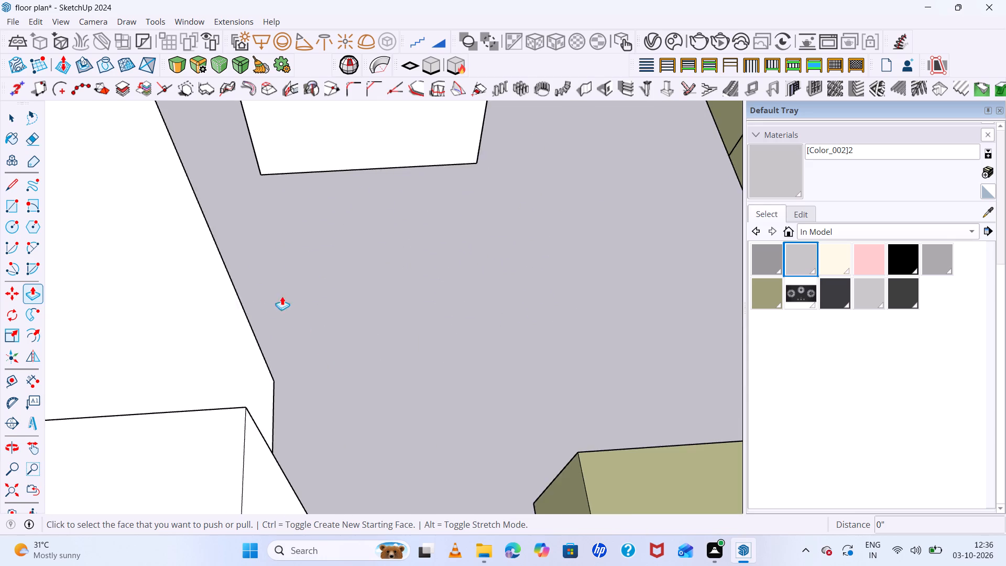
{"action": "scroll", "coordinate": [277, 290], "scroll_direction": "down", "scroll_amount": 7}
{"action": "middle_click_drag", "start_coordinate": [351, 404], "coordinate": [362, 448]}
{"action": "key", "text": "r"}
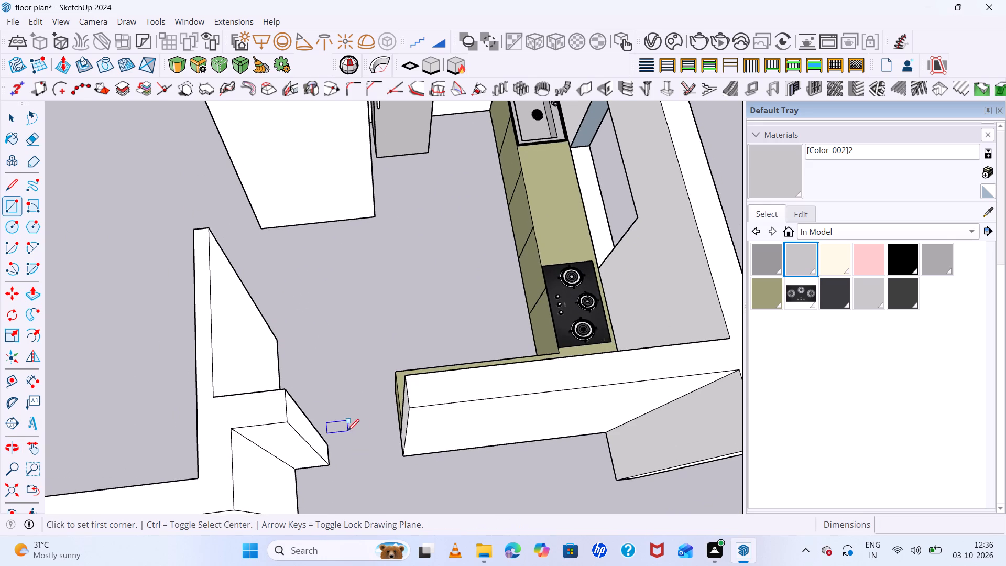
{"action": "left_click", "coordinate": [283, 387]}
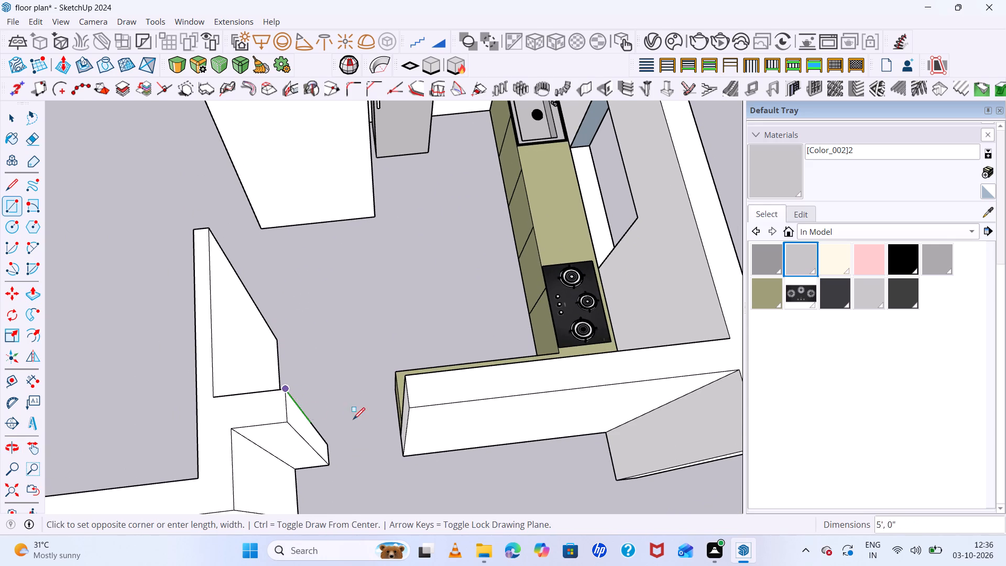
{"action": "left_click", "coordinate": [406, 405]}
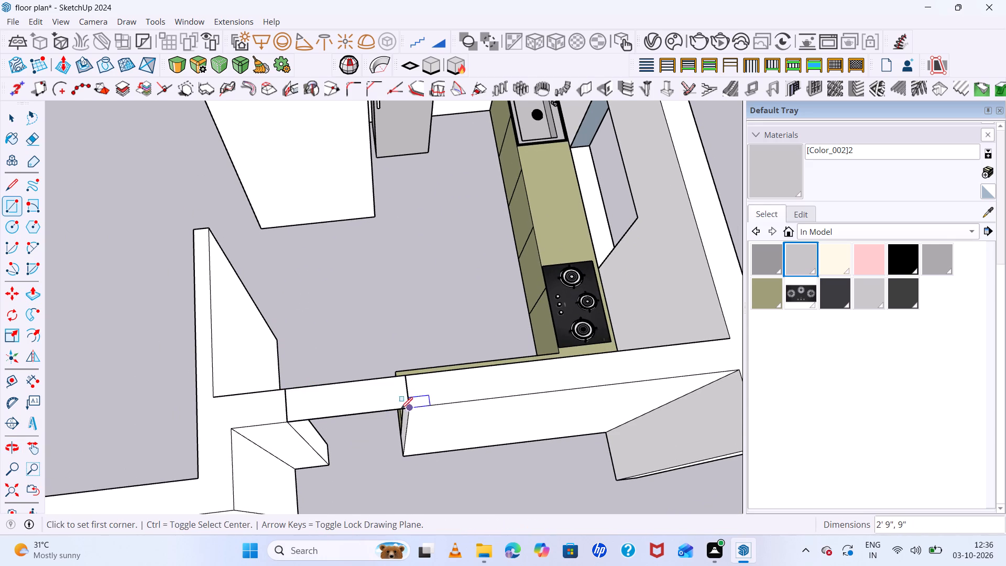
Examine closely how the new rectangle's corner meets the wall-top edges at the doorway.
{"action": "middle_click_drag", "start_coordinate": [390, 422], "coordinate": [383, 390]}
{"action": "scroll", "coordinate": [258, 422], "scroll_direction": "up", "scroll_amount": 14}
{"action": "scroll", "coordinate": [364, 343], "scroll_direction": "up", "scroll_amount": 6}
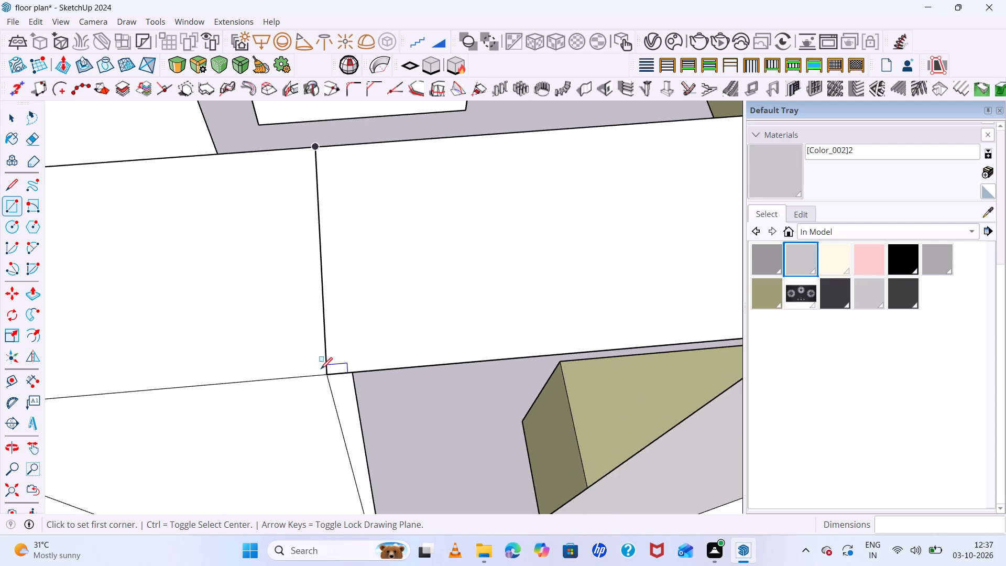
{"action": "scroll", "coordinate": [321, 369], "scroll_direction": "up", "scroll_amount": 14}
{"action": "scroll", "coordinate": [349, 382], "scroll_direction": "up", "scroll_amount": 12}
{"action": "scroll", "coordinate": [325, 404], "scroll_direction": "up", "scroll_amount": 10}
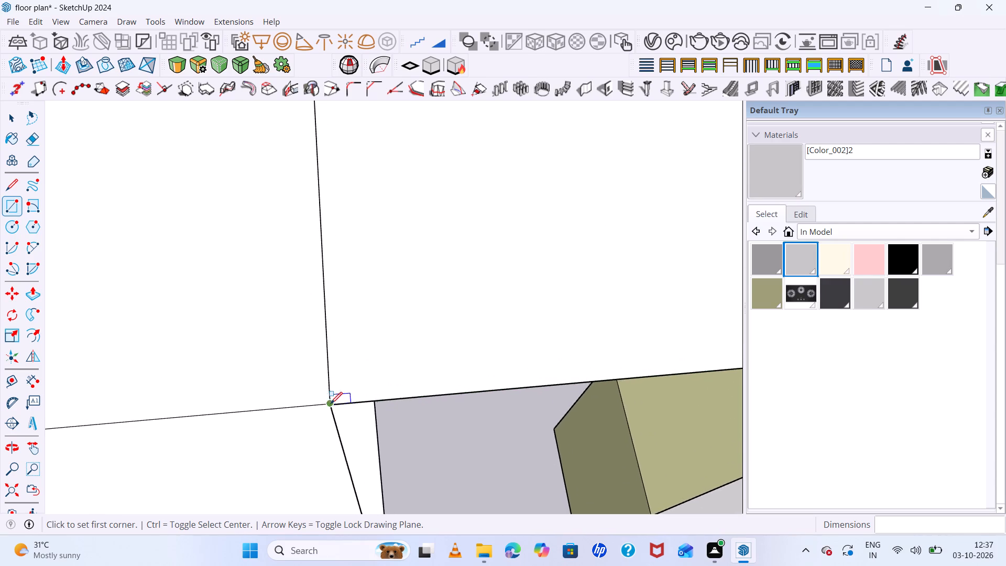
{"action": "scroll", "coordinate": [331, 404], "scroll_direction": "up", "scroll_amount": 12}
{"action": "scroll", "coordinate": [333, 394], "scroll_direction": "down", "scroll_amount": 14}
{"action": "scroll", "coordinate": [325, 345], "scroll_direction": "up", "scroll_amount": 4}
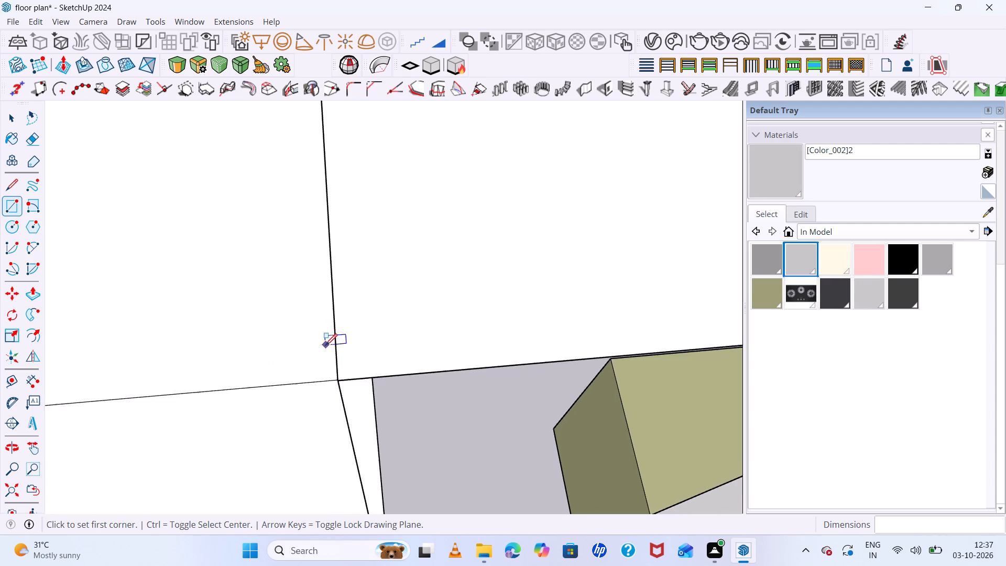
{"action": "scroll", "coordinate": [325, 345], "scroll_direction": "up", "scroll_amount": 10}
{"action": "scroll", "coordinate": [331, 349], "scroll_direction": "down", "scroll_amount": 11}
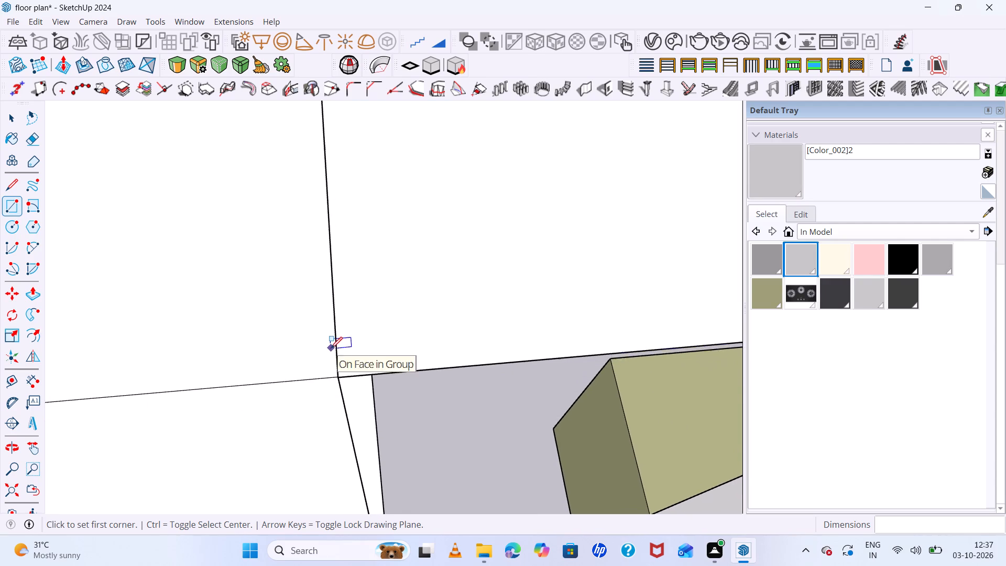
{"action": "scroll", "coordinate": [310, 355], "scroll_direction": "down", "scroll_amount": 20}
{"action": "scroll", "coordinate": [310, 355], "scroll_direction": "down", "scroll_amount": 19}
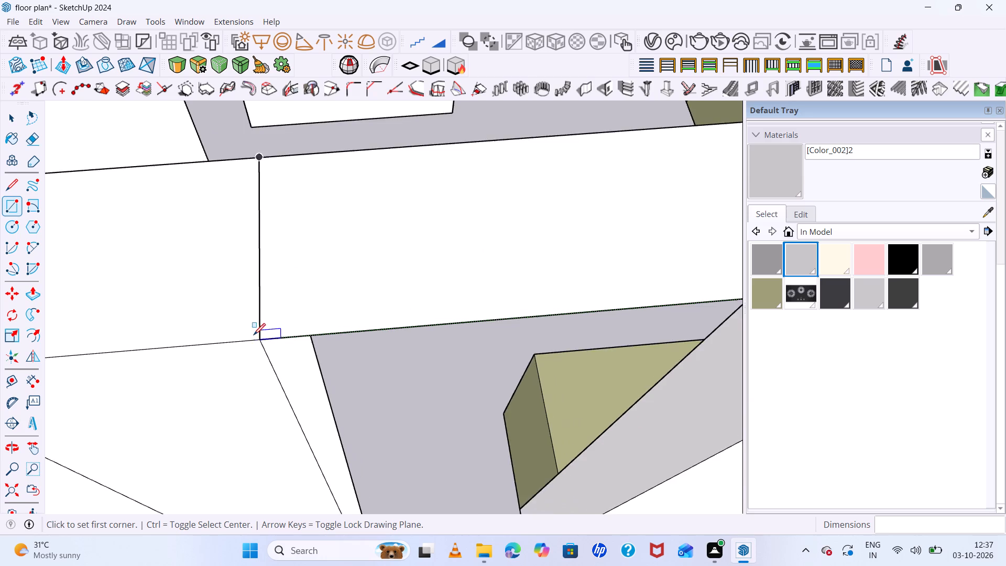
{"action": "scroll", "coordinate": [254, 335], "scroll_direction": "down", "scroll_amount": 10}
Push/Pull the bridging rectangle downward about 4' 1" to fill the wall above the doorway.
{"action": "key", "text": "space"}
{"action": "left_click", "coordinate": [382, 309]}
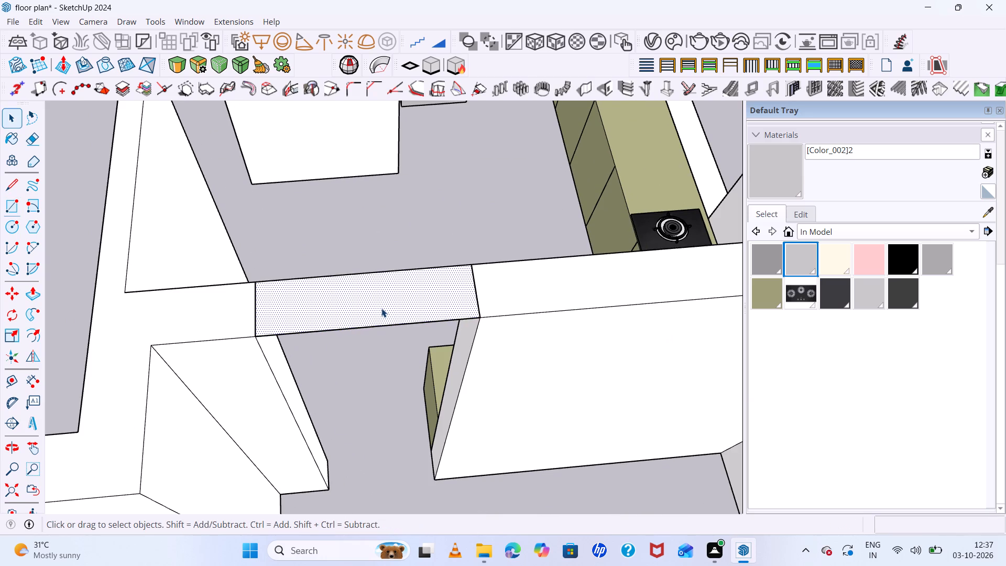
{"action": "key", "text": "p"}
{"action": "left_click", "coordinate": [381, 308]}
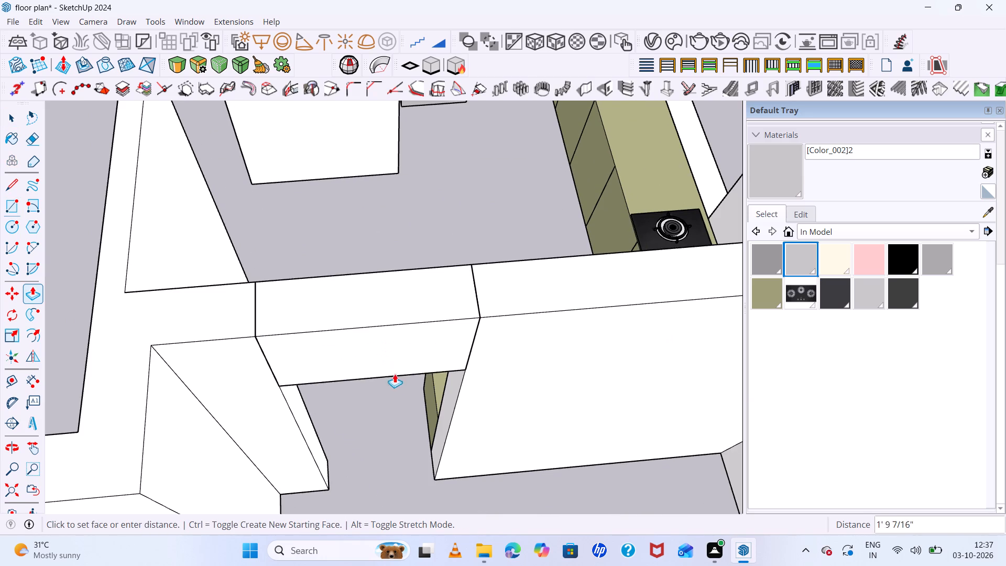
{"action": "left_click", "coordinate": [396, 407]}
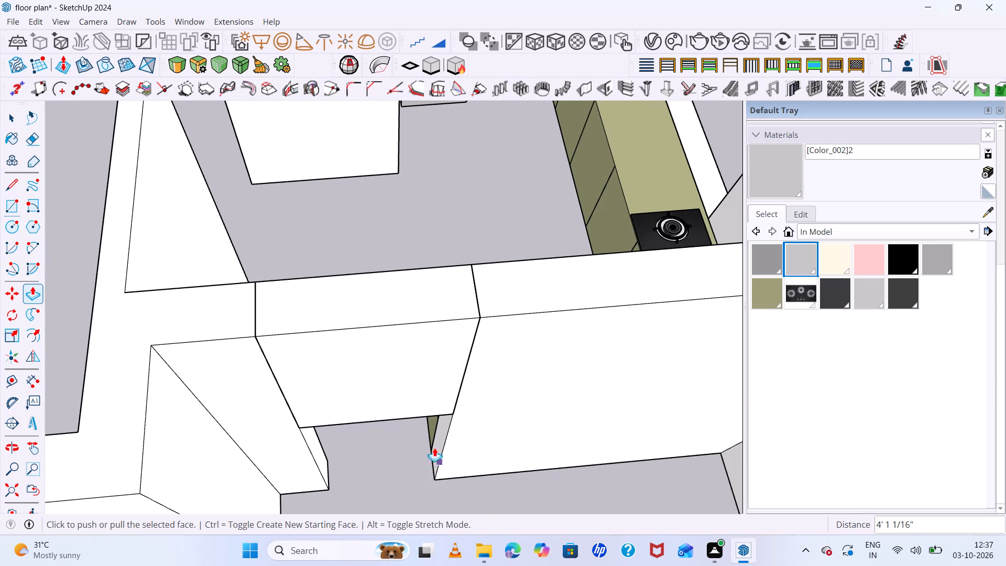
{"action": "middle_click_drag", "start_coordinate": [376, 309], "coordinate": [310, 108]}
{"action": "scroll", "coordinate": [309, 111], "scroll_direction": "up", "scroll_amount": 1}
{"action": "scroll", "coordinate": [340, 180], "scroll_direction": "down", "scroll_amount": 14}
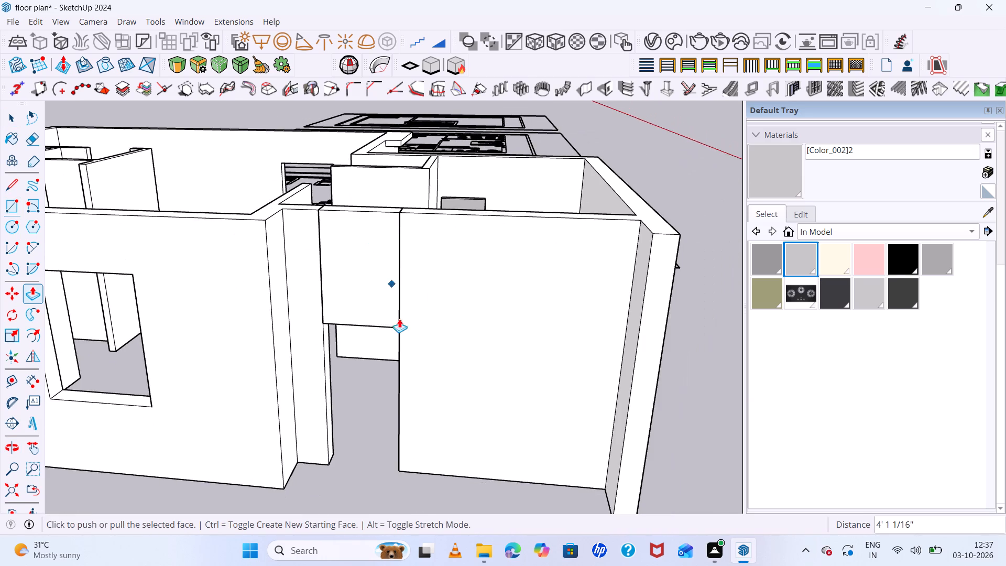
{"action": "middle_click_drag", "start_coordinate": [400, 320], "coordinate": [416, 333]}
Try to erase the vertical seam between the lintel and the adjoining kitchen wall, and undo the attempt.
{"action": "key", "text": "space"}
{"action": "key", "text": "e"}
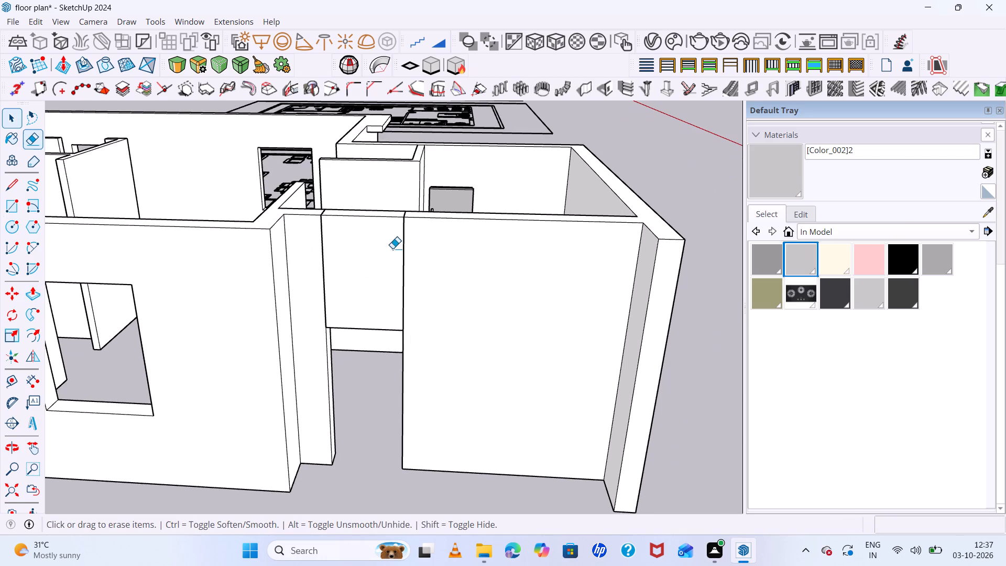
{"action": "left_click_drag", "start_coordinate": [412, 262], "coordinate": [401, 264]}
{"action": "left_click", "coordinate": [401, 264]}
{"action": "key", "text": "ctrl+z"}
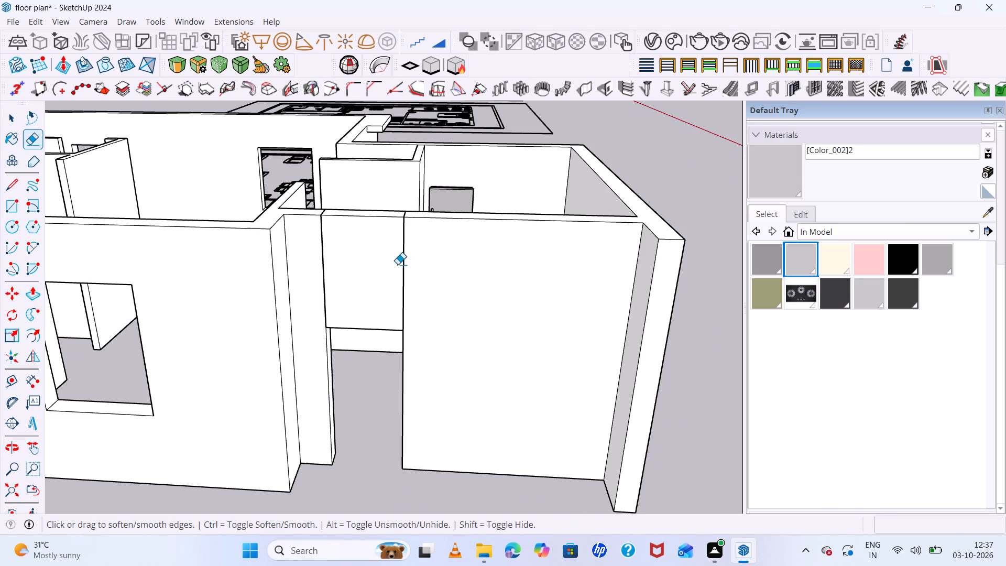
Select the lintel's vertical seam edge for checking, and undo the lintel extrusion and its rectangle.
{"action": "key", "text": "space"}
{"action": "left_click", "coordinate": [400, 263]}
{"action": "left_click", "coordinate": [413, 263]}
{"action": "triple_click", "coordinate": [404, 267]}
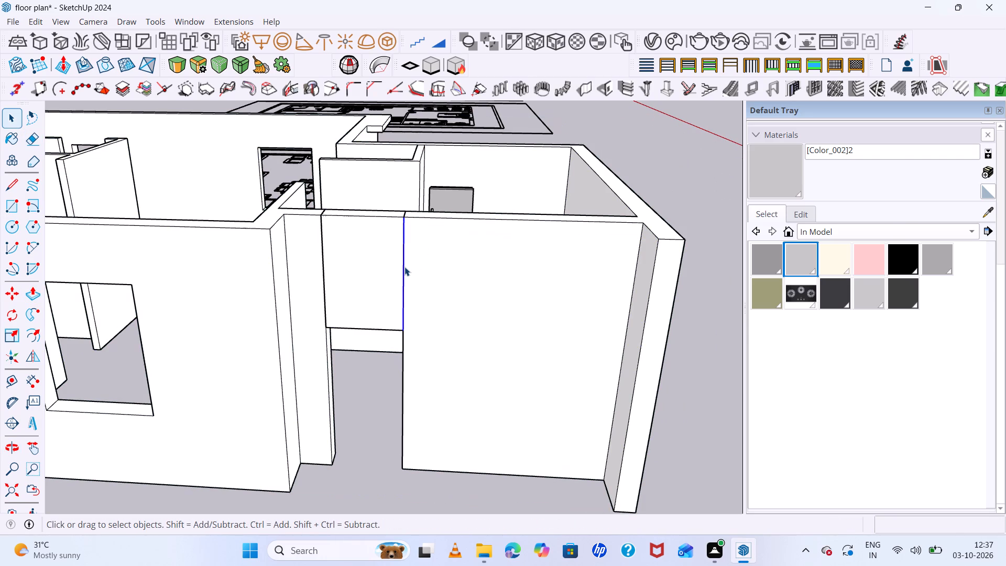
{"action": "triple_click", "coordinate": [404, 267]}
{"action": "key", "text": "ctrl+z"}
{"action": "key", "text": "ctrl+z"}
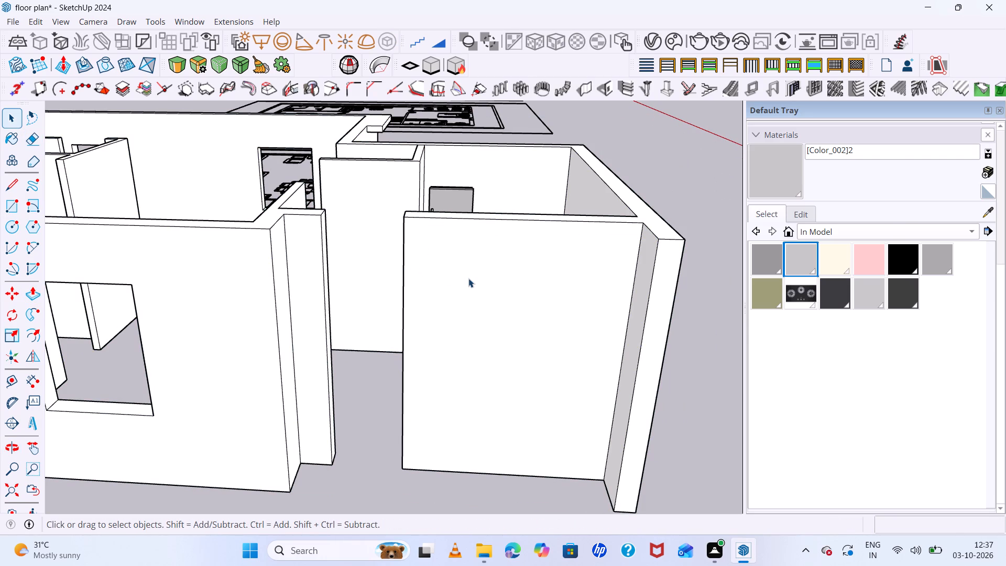
Open the house walls group for editing at the kitchen doorway and clear the face selection.
{"action": "key", "text": "space"}
{"action": "triple_click", "coordinate": [468, 278]}
{"action": "left_click", "coordinate": [468, 278]}
{"action": "scroll", "coordinate": [359, 264], "scroll_direction": "up", "scroll_amount": 4}
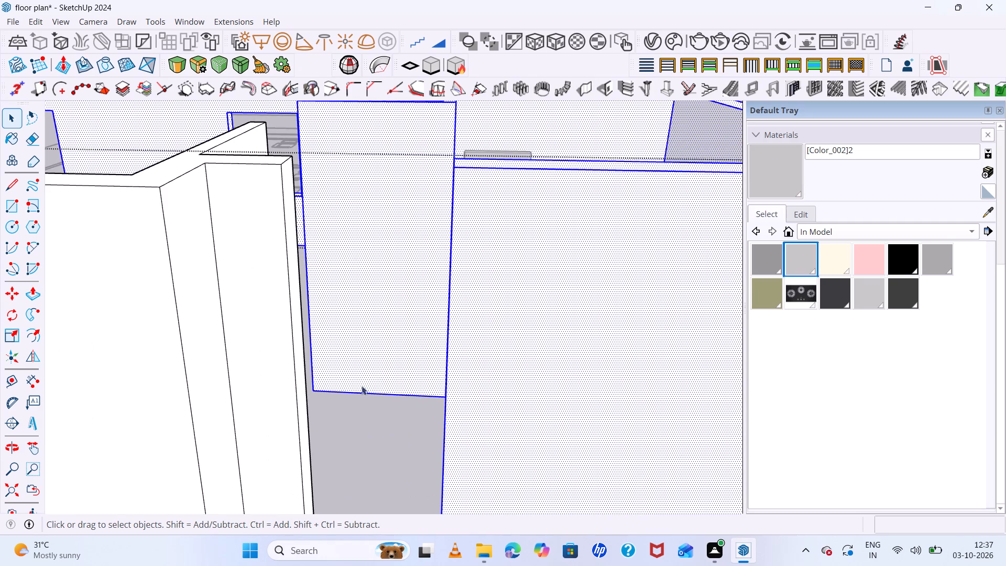
{"action": "left_click", "coordinate": [353, 439]}
{"action": "middle_click_drag", "start_coordinate": [319, 225], "coordinate": [337, 319]}
{"action": "scroll", "coordinate": [323, 280], "scroll_direction": "down", "scroll_amount": 11}
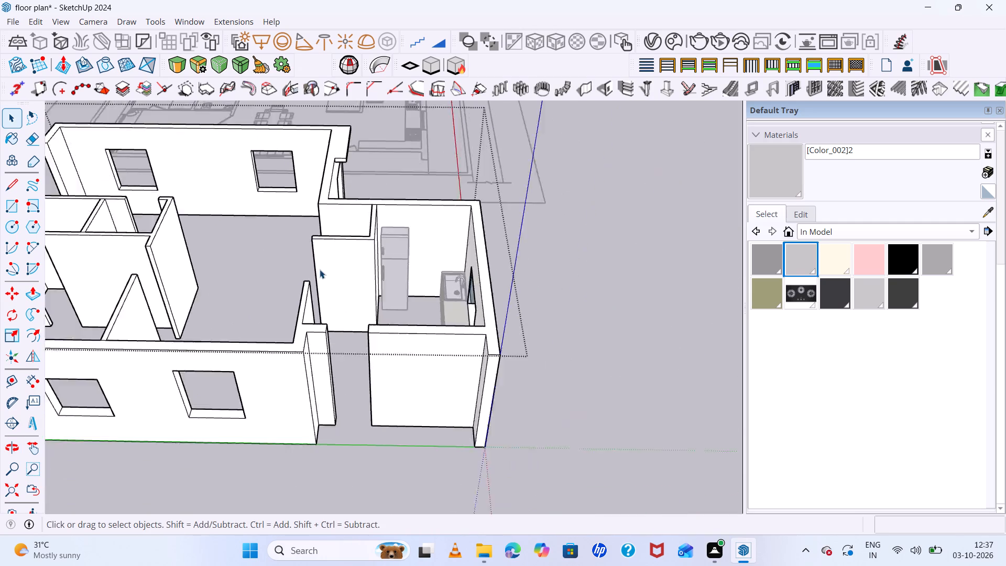
{"action": "scroll", "coordinate": [320, 269], "scroll_direction": "down", "scroll_amount": 2}
{"action": "middle_click_drag", "start_coordinate": [451, 372], "coordinate": [442, 365]}
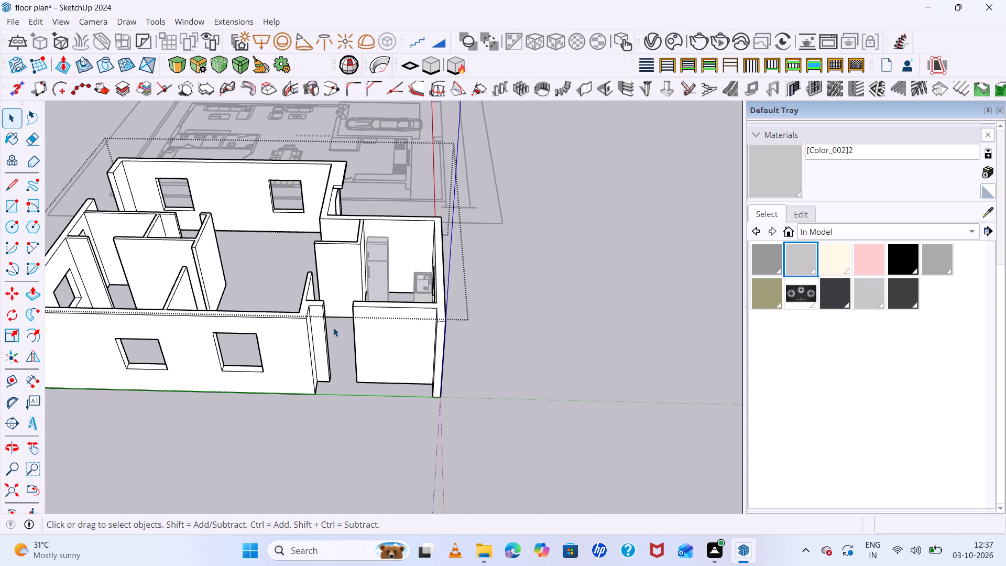
Draw a rectangle about 9" deep across the kitchen doorway gap, bridging the tops of the two adjoining walls.
{"action": "scroll", "coordinate": [331, 322], "scroll_direction": "up", "scroll_amount": 12}
{"action": "left_click", "coordinate": [296, 290]}
{"action": "double_click", "coordinate": [291, 312]}
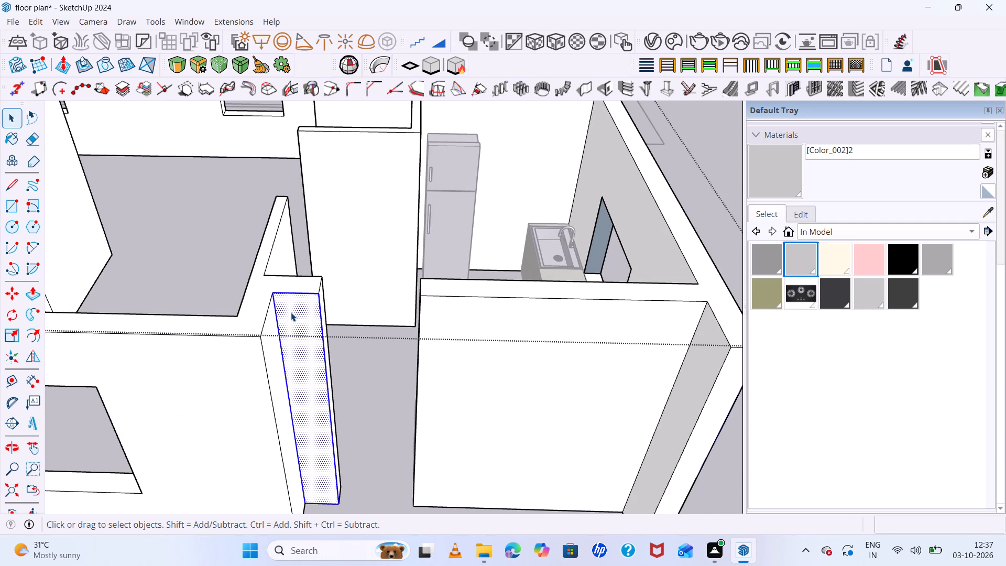
{"action": "left_click", "coordinate": [346, 312]}
{"action": "scroll", "coordinate": [346, 312], "scroll_direction": "up", "scroll_amount": 5}
{"action": "scroll", "coordinate": [279, 271], "scroll_direction": "down", "scroll_amount": 3}
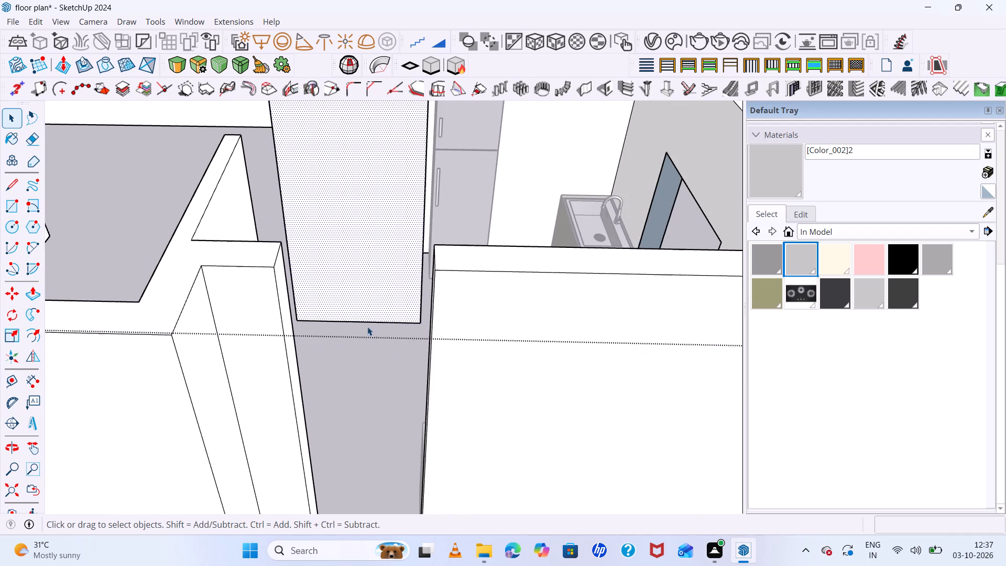
{"action": "left_click", "coordinate": [402, 356]}
{"action": "middle_click_drag", "start_coordinate": [369, 347], "coordinate": [374, 386]}
{"action": "key", "text": "r"}
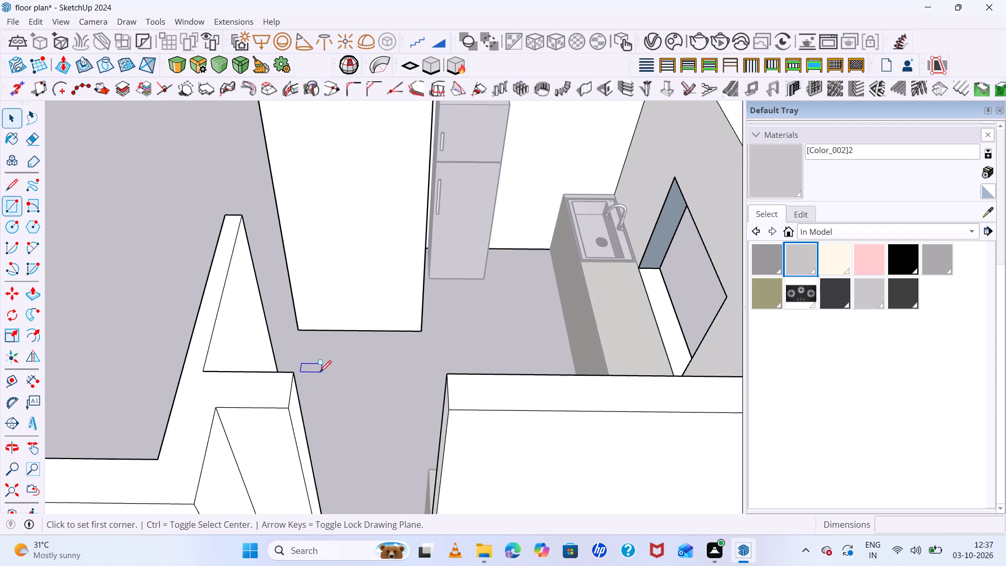
{"action": "left_click", "coordinate": [289, 409]}
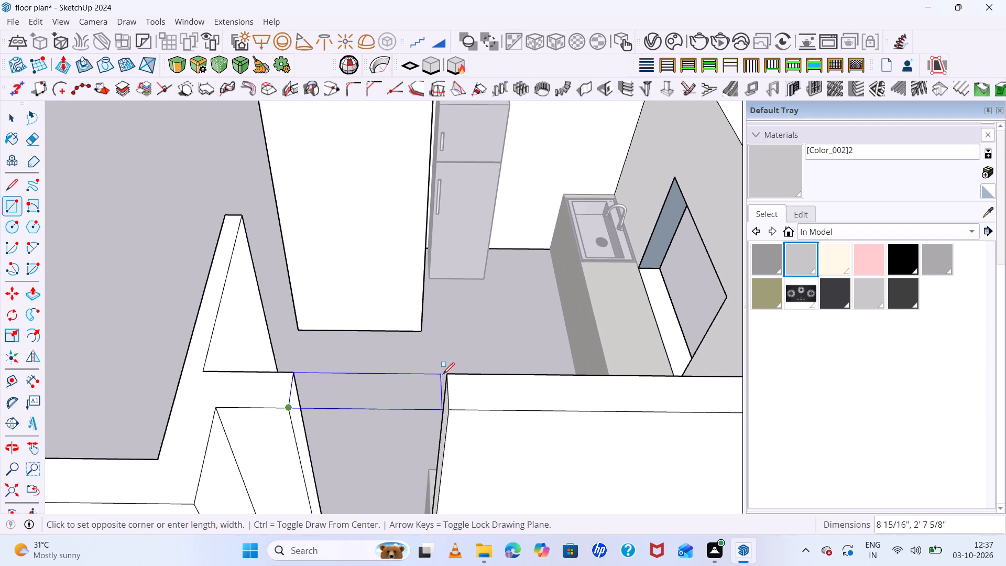
{"action": "left_click", "coordinate": [445, 375]}
{"action": "scroll", "coordinate": [336, 392], "scroll_direction": "down", "scroll_amount": 1}
{"action": "key", "text": "space"}
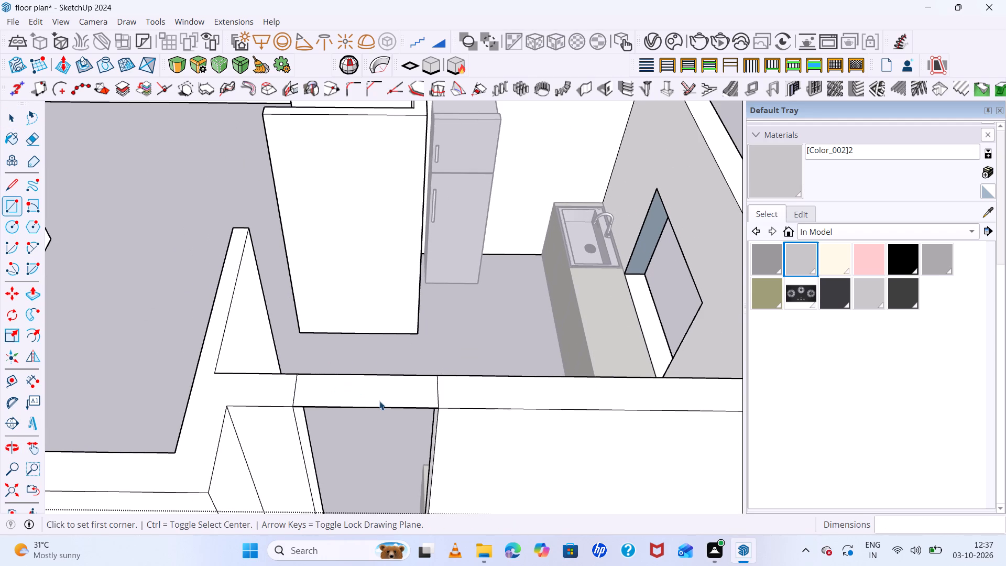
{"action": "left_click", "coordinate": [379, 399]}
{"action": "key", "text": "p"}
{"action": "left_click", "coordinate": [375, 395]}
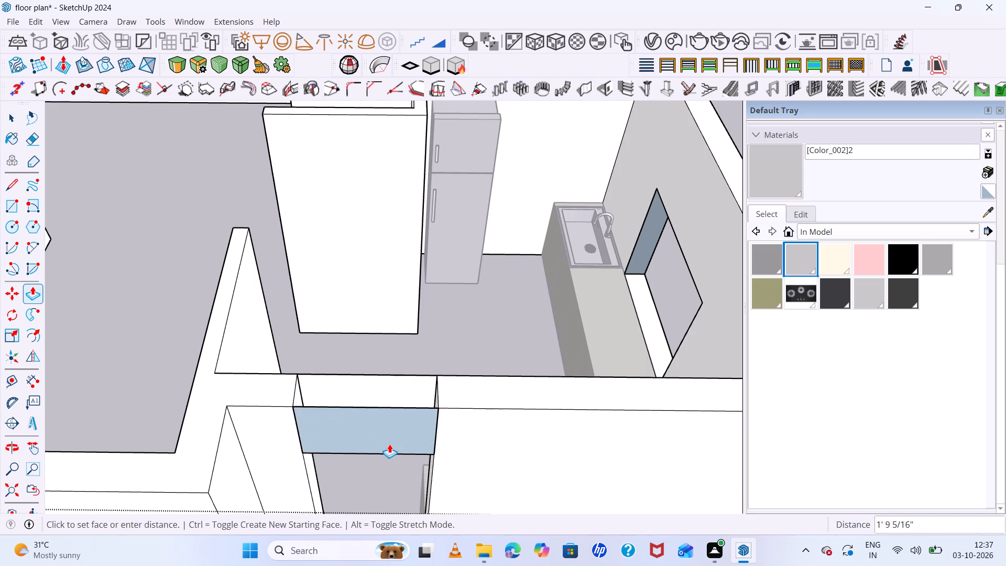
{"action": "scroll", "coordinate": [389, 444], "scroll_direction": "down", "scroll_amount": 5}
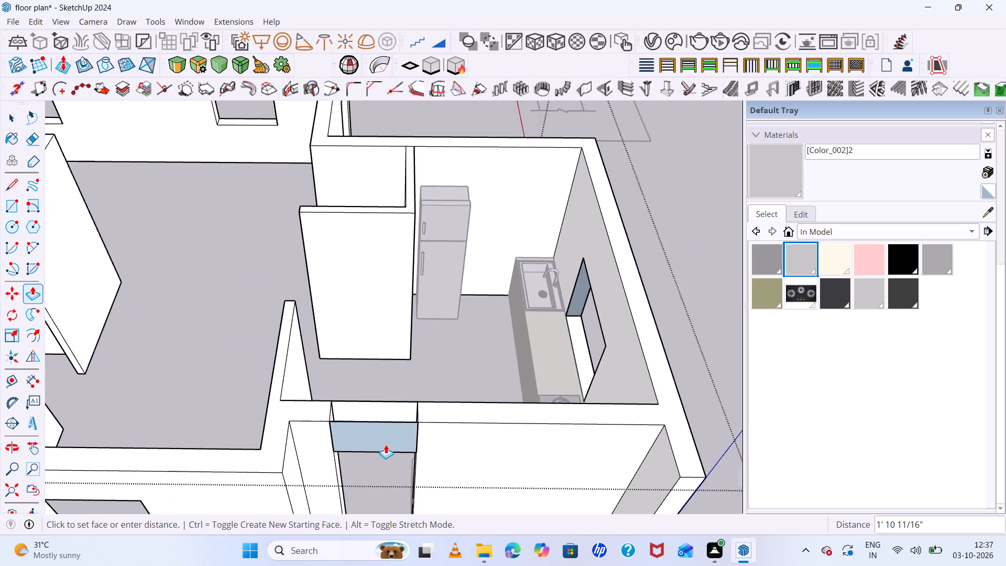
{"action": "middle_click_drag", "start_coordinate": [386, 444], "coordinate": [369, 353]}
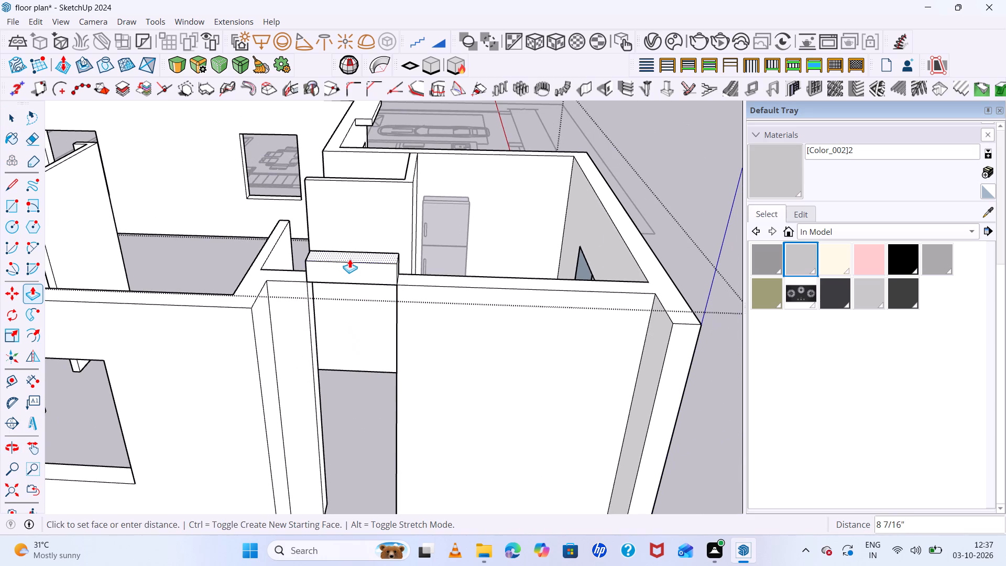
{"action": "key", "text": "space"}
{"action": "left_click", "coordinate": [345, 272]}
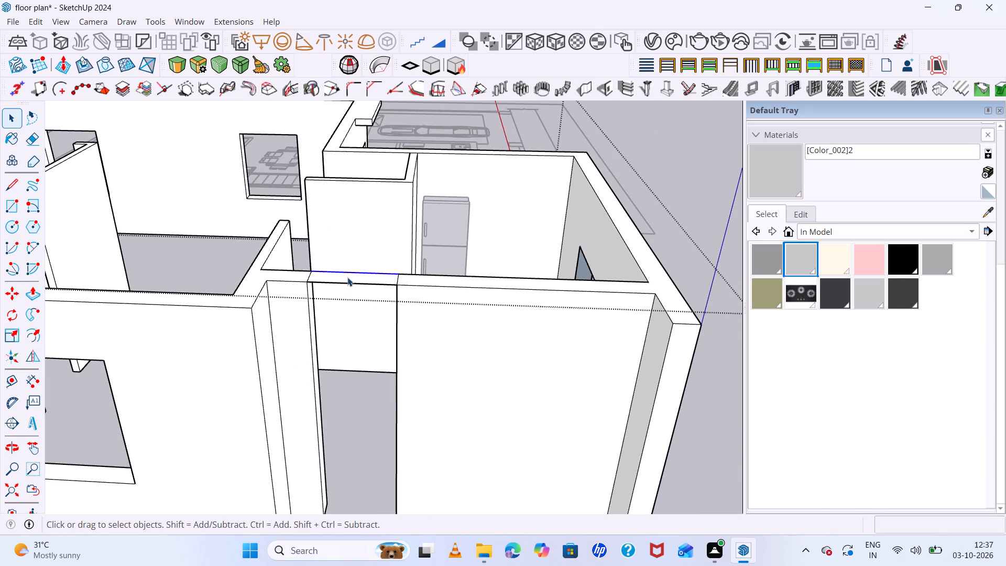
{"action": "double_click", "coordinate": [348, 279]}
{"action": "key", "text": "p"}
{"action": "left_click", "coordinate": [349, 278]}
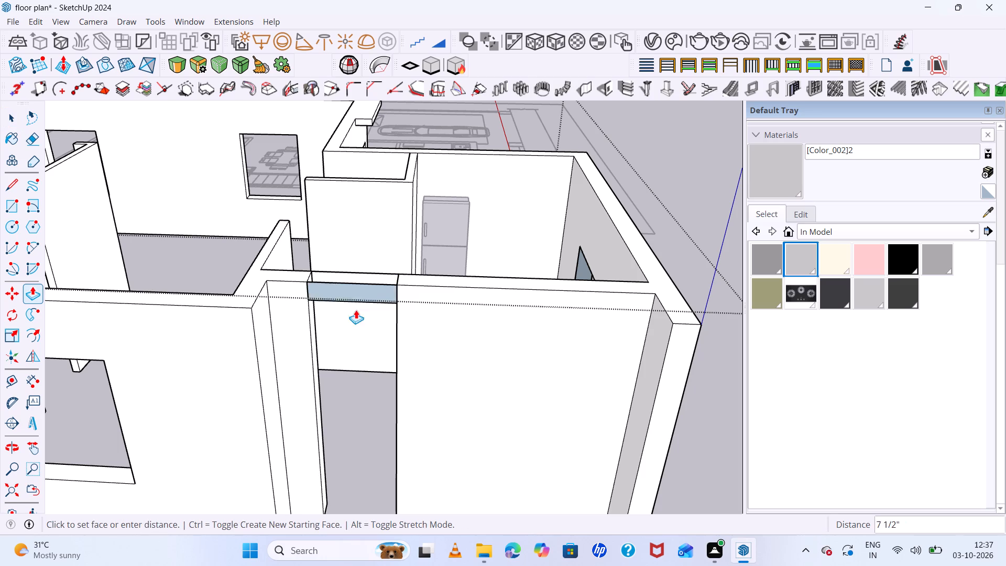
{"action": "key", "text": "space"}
Push/Pull the bridging rectangle downward about 2' 11" to form the lintel above the kitchen doorway.
{"action": "middle_click_drag", "start_coordinate": [346, 283], "coordinate": [363, 349]}
{"action": "double_click", "coordinate": [374, 372]}
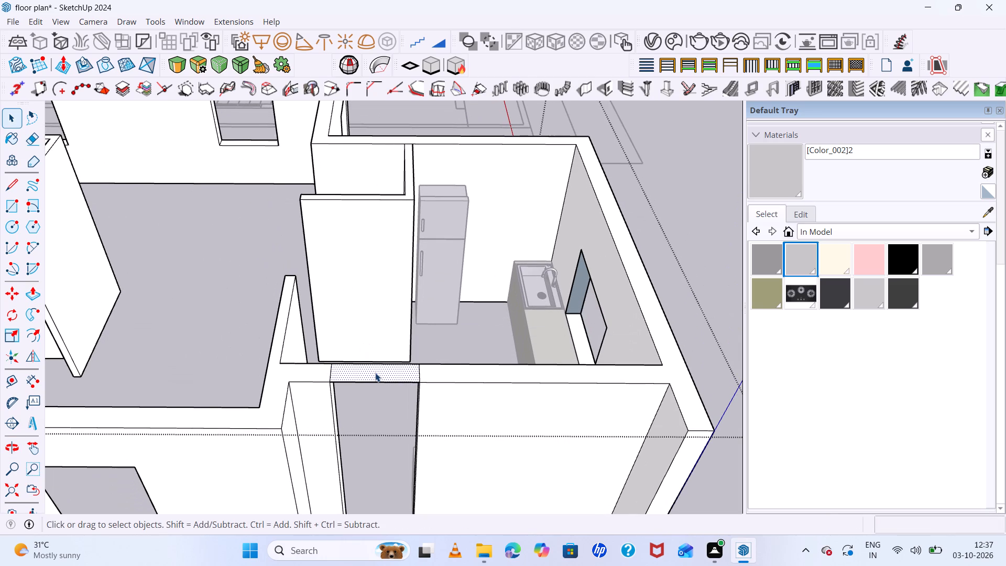
{"action": "left_click", "coordinate": [375, 373]}
{"action": "key", "text": "p"}
{"action": "left_click", "coordinate": [374, 368]}
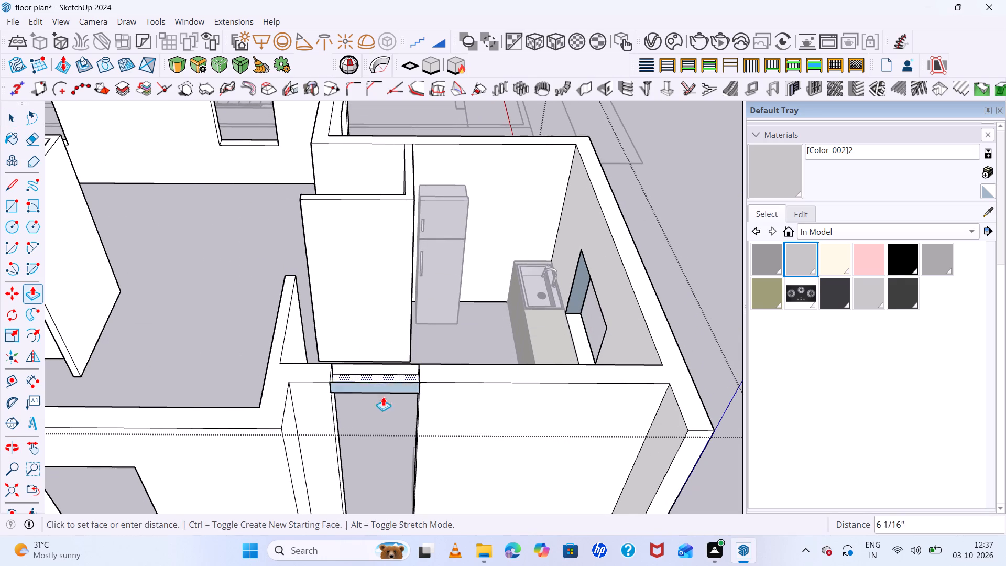
{"action": "scroll", "coordinate": [387, 411], "scroll_direction": "down", "scroll_amount": 3}
{"action": "middle_click_drag", "start_coordinate": [380, 393], "coordinate": [373, 321]}
{"action": "scroll", "coordinate": [373, 349], "scroll_direction": "up", "scroll_amount": 5}
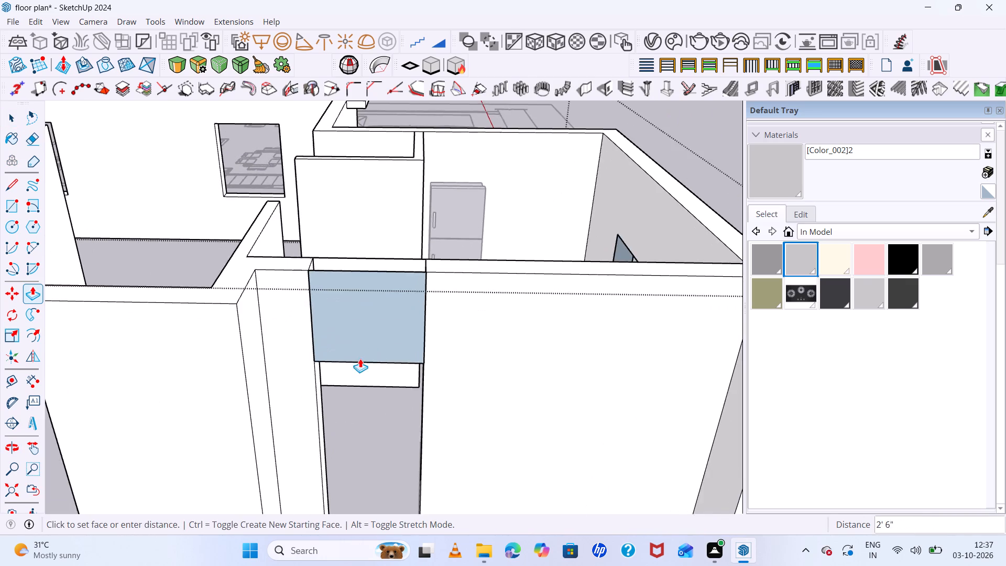
{"action": "scroll", "coordinate": [354, 362], "scroll_direction": "up", "scroll_amount": 5}
{"action": "left_click", "coordinate": [336, 367]}
Extend the lintel's underside downward by a further 1' 3 1/4" with Push/Pull.
{"action": "middle_click_drag", "start_coordinate": [420, 384], "coordinate": [502, 387]}
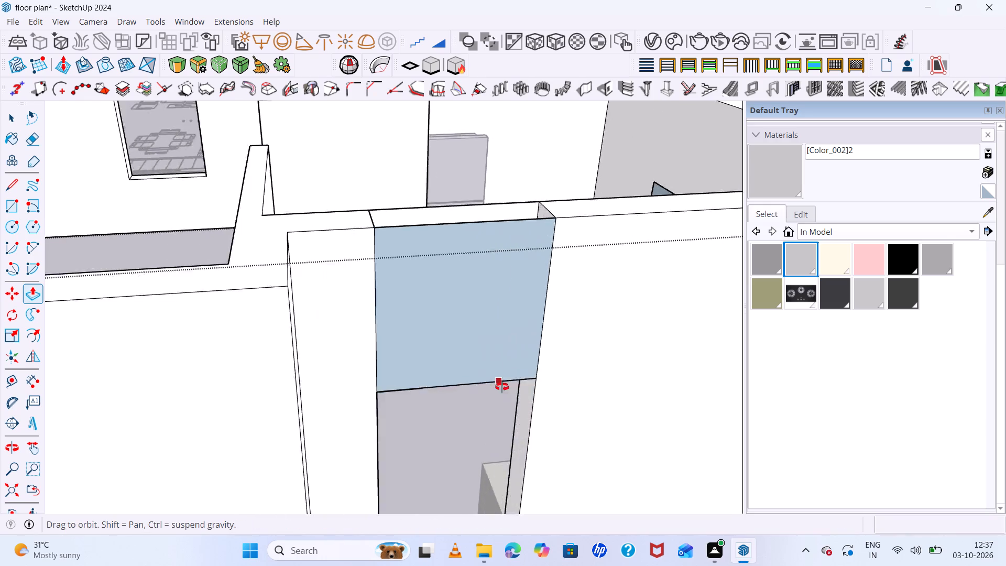
{"action": "middle_click_drag", "start_coordinate": [502, 387], "coordinate": [397, 292]}
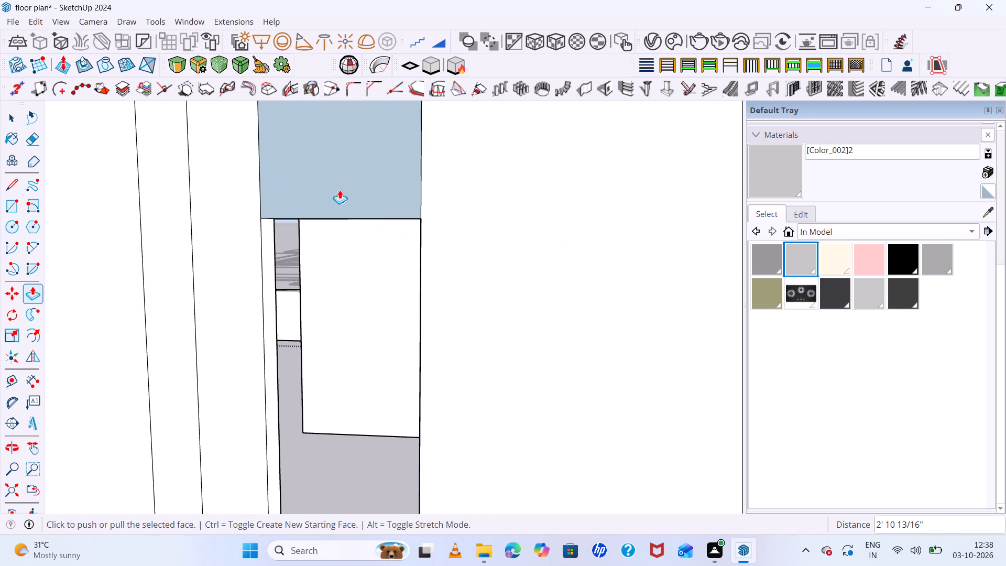
{"action": "middle_click_drag", "start_coordinate": [333, 158], "coordinate": [329, 133]}
{"action": "scroll", "coordinate": [332, 201], "scroll_direction": "down", "scroll_amount": 5}
{"action": "middle_click_drag", "start_coordinate": [348, 240], "coordinate": [323, 140]}
{"action": "scroll", "coordinate": [369, 191], "scroll_direction": "down", "scroll_amount": 4}
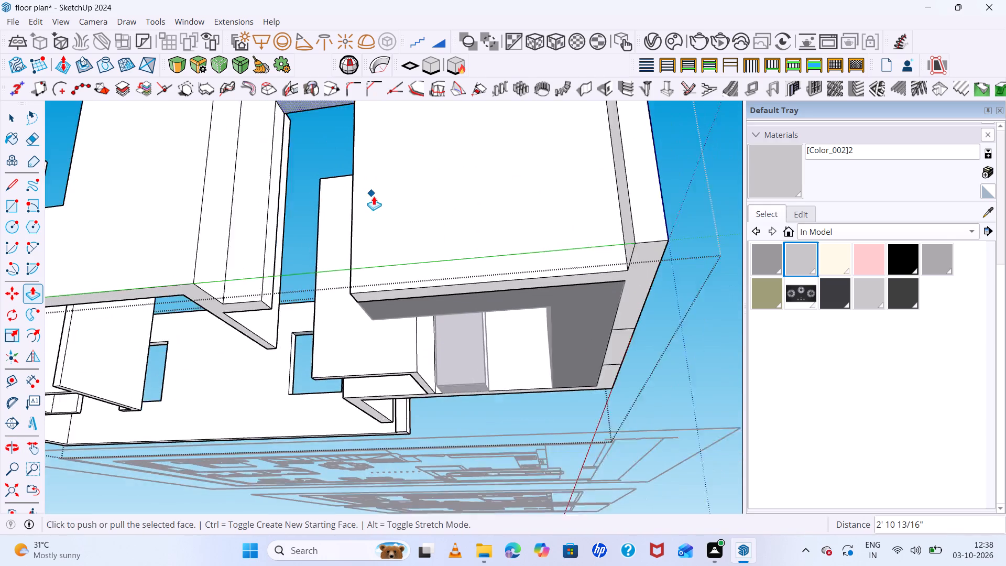
{"action": "scroll", "coordinate": [374, 196], "scroll_direction": "down", "scroll_amount": 14}
{"action": "scroll", "coordinate": [349, 164], "scroll_direction": "up", "scroll_amount": 14}
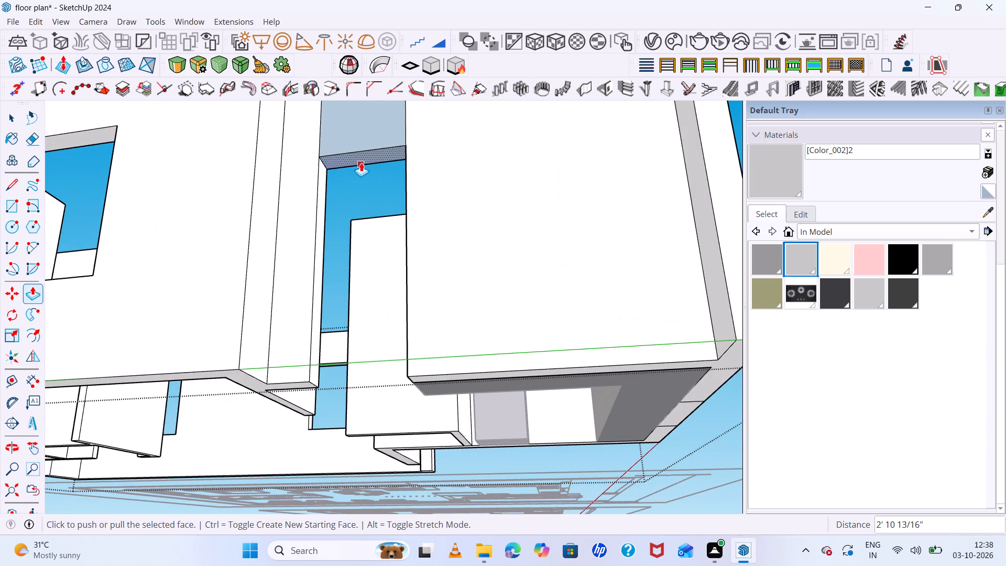
{"action": "left_click", "coordinate": [359, 154]}
{"action": "left_click", "coordinate": [366, 189]}
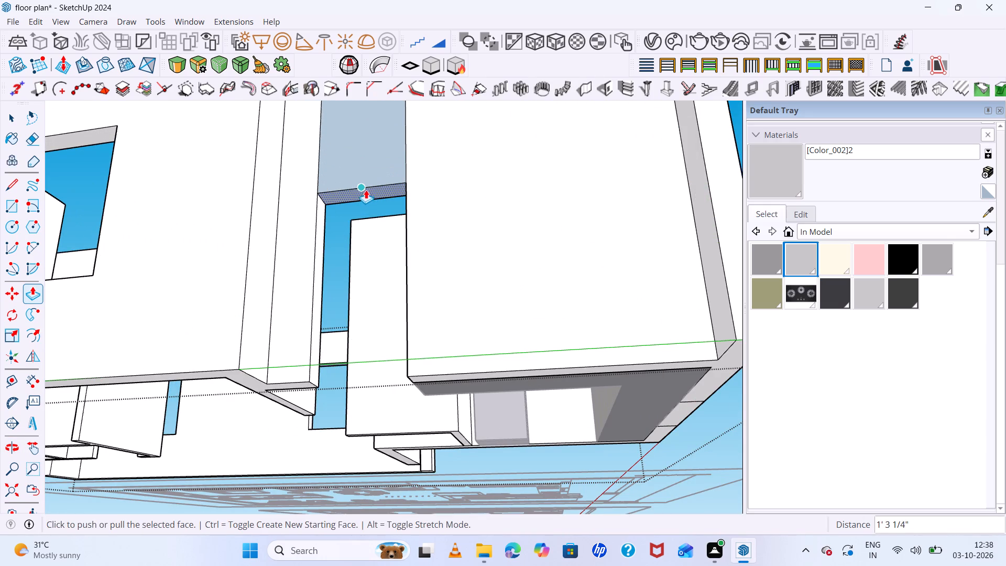
Close the lintel's open top with a 2' 9" by 9" rectangle between the adjoining wall tops.
{"action": "middle_click_drag", "start_coordinate": [390, 249], "coordinate": [440, 384]}
{"action": "scroll", "coordinate": [430, 318], "scroll_direction": "down", "scroll_amount": 6}
{"action": "middle_click_drag", "start_coordinate": [446, 346], "coordinate": [453, 436]}
{"action": "scroll", "coordinate": [456, 402], "scroll_direction": "up", "scroll_amount": 5}
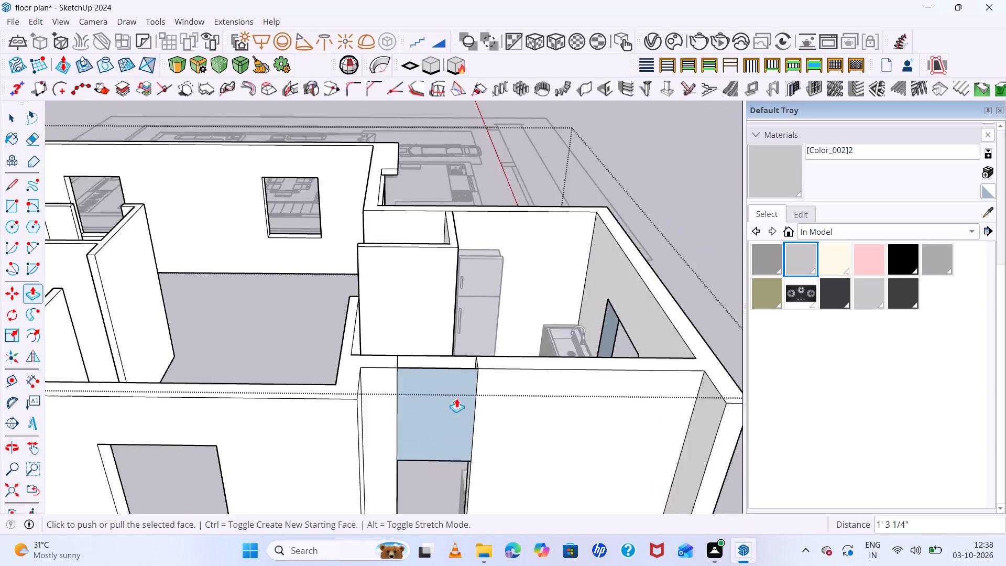
{"action": "scroll", "coordinate": [456, 398], "scroll_direction": "up", "scroll_amount": 2}
{"action": "scroll", "coordinate": [431, 353], "scroll_direction": "up", "scroll_amount": 6}
{"action": "middle_click_drag", "start_coordinate": [436, 362], "coordinate": [454, 430]}
{"action": "key", "text": "r"}
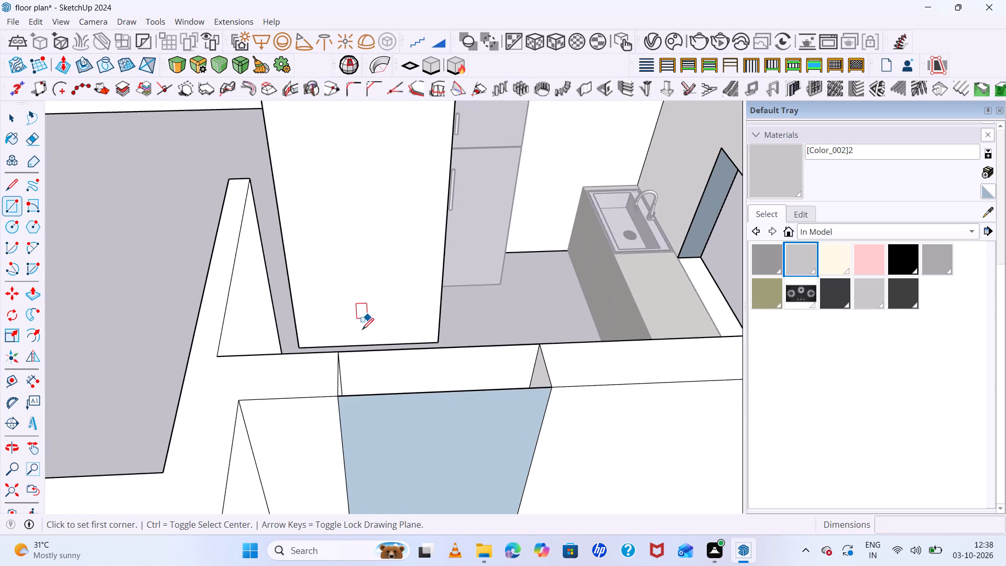
{"action": "left_click", "coordinate": [340, 353]}
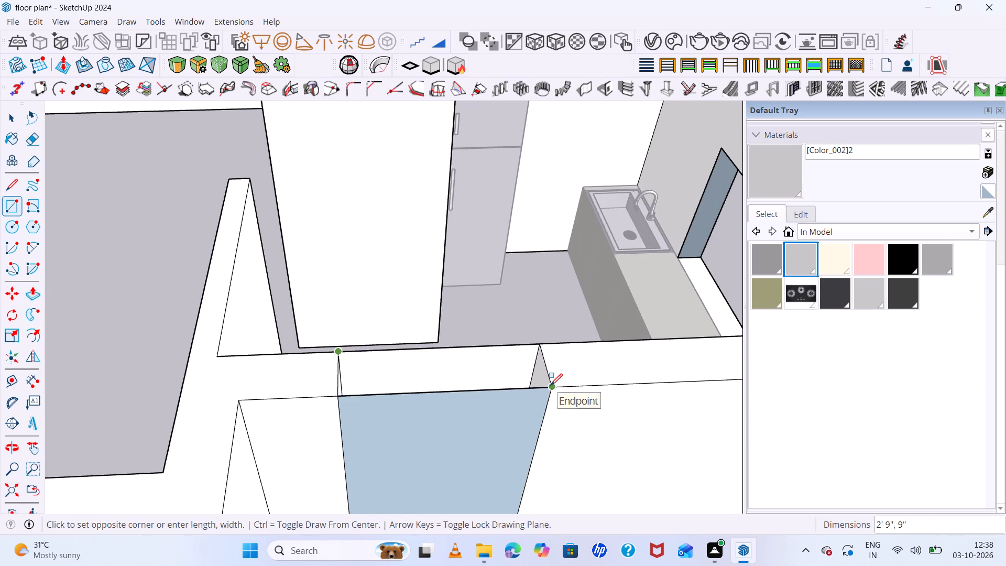
{"action": "left_click", "coordinate": [551, 385]}
Reverse the lintel's outer face so its orientation matches the adjoining exterior walls.
{"action": "middle_click_drag", "start_coordinate": [469, 332], "coordinate": [469, 262]}
{"action": "key", "text": "space"}
{"action": "left_click", "coordinate": [449, 235]}
{"action": "right_click", "coordinate": [447, 235]}
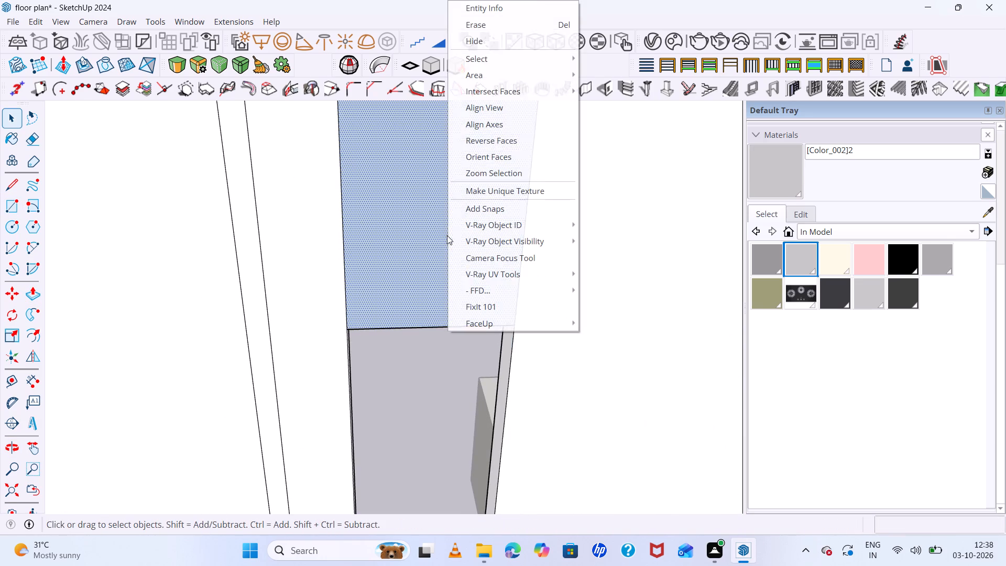
{"action": "left_click", "coordinate": [488, 139]}
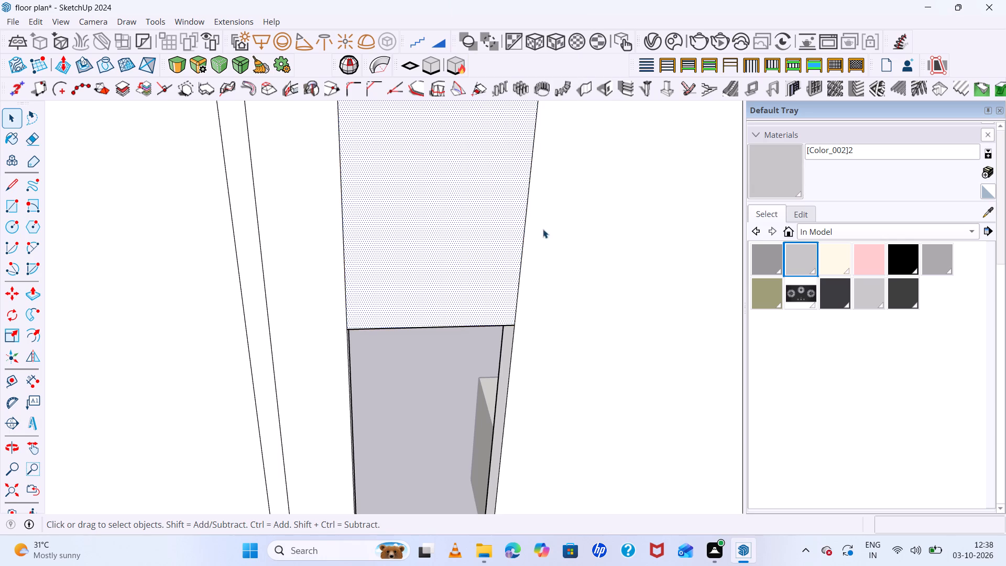
Reverse the lintel's kitchen-side face to correct its orientation.
{"action": "scroll", "coordinate": [535, 256], "scroll_direction": "down", "scroll_amount": 12}
{"action": "middle_click_drag", "start_coordinate": [484, 228], "coordinate": [710, 507]}
{"action": "middle_click_drag", "start_coordinate": [563, 302], "coordinate": [664, 318]}
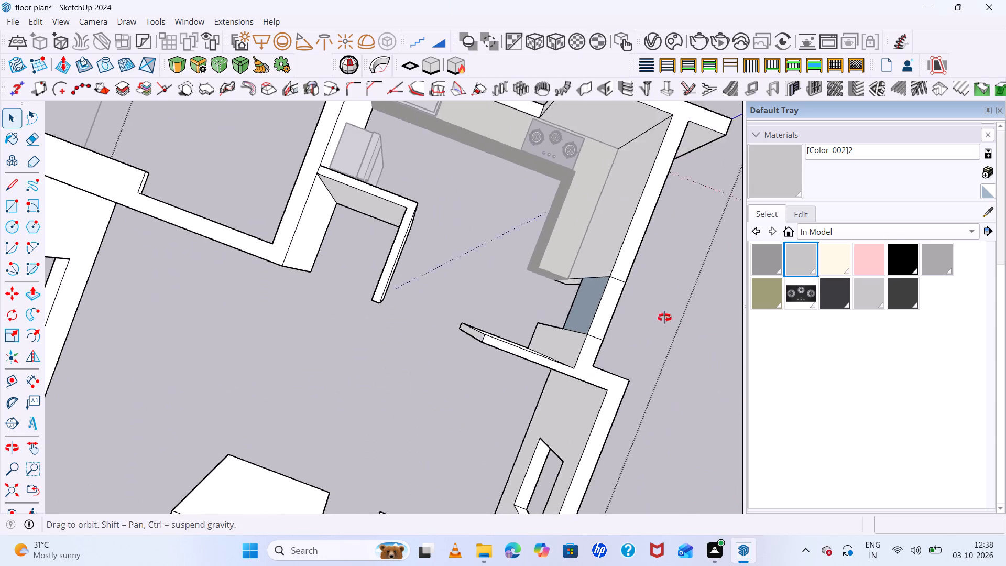
{"action": "middle_click_drag", "start_coordinate": [664, 318], "coordinate": [689, 319]}
{"action": "scroll", "coordinate": [613, 338], "scroll_direction": "up", "scroll_amount": 5}
{"action": "left_click", "coordinate": [580, 372]}
{"action": "right_click", "coordinate": [577, 366]}
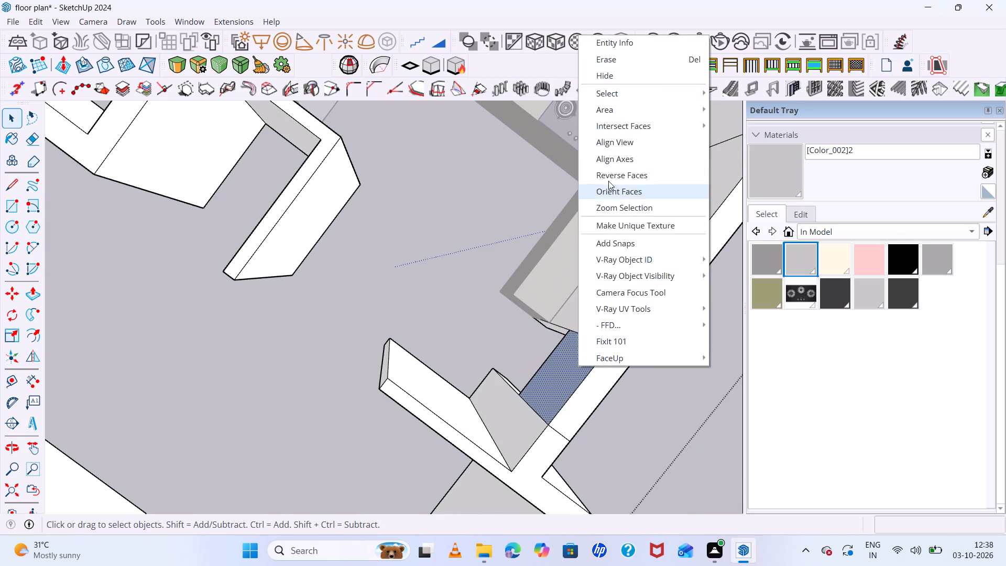
{"action": "left_click", "coordinate": [611, 170]}
Erase both vertical seams between the lintel's outer face and the walls on either side.
{"action": "middle_click_drag", "start_coordinate": [614, 443], "coordinate": [280, 106]}
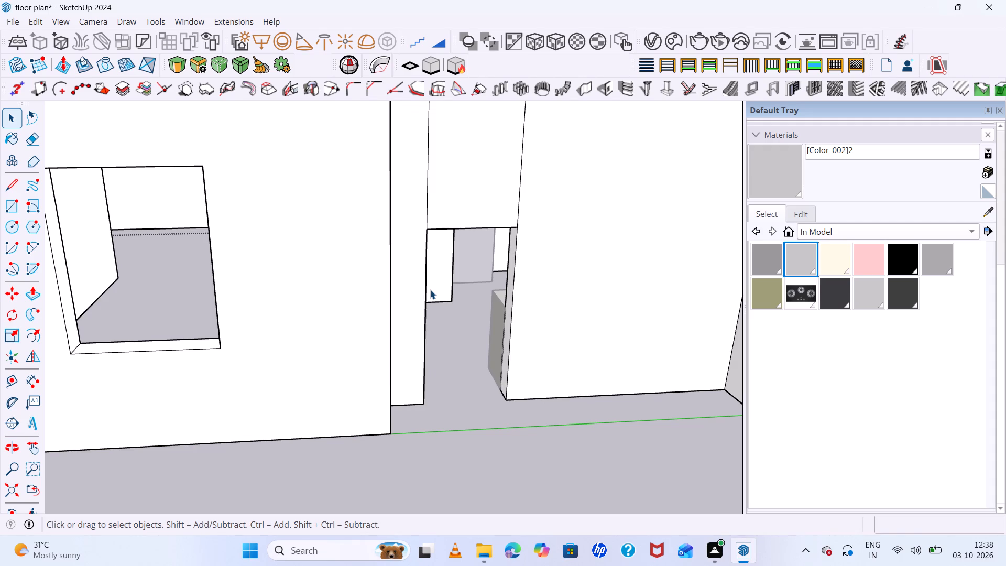
{"action": "key", "text": "e"}
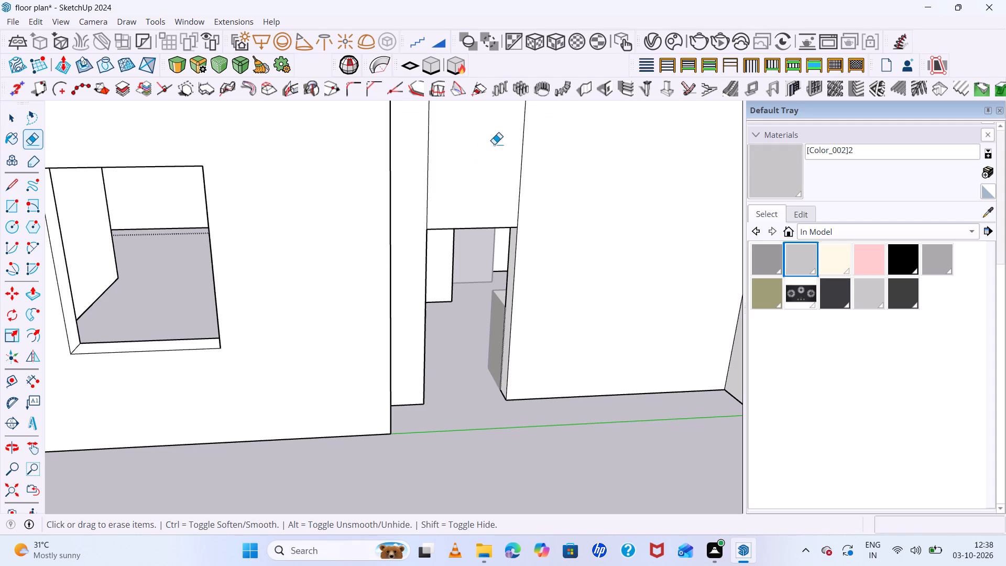
{"action": "left_click", "coordinate": [524, 140]}
{"action": "left_click", "coordinate": [425, 162]}
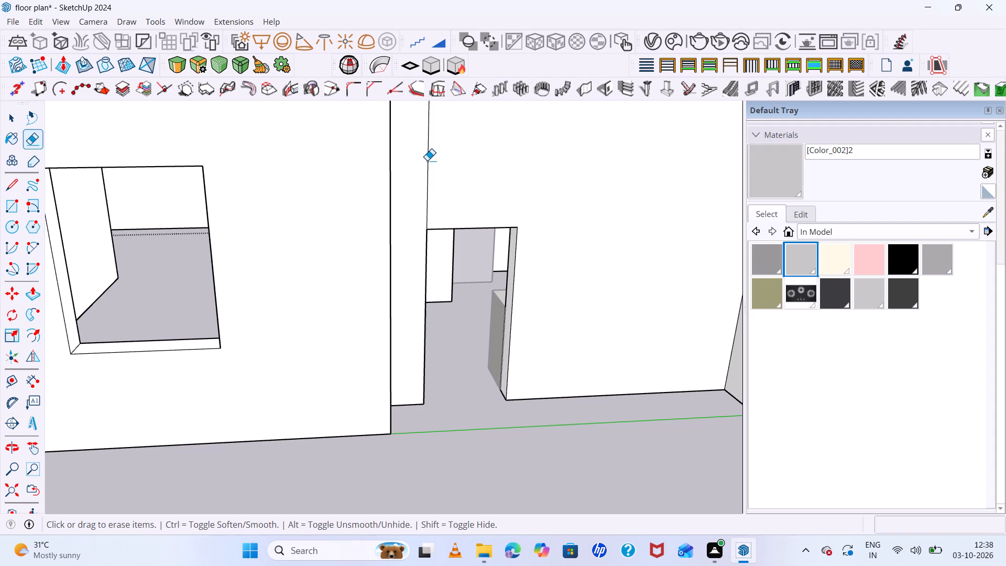
{"action": "left_click", "coordinate": [428, 159]}
Erase the two short seams across the wall top at the ends of the lintel.
{"action": "scroll", "coordinate": [491, 270], "scroll_direction": "down", "scroll_amount": 12}
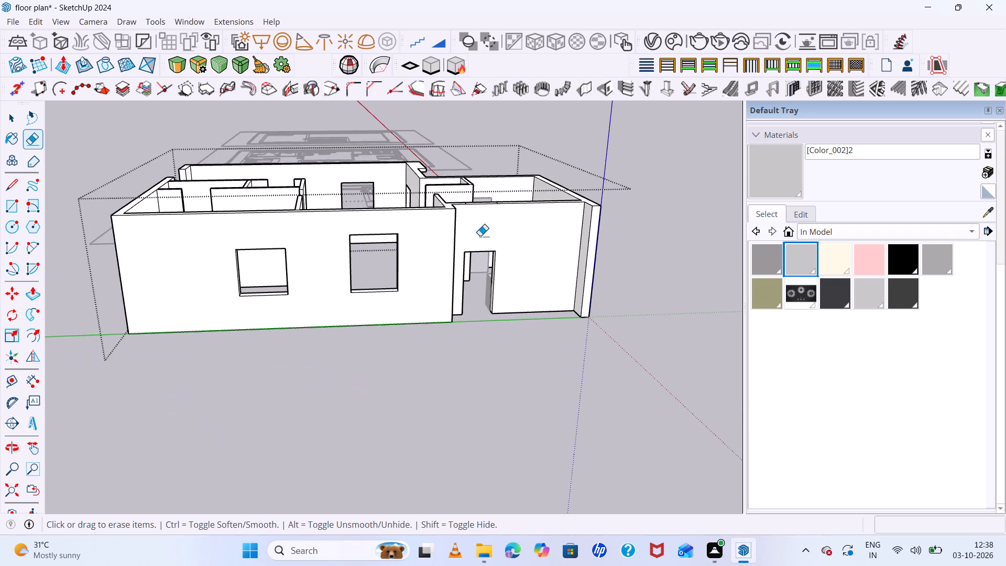
{"action": "middle_click_drag", "start_coordinate": [478, 236], "coordinate": [518, 399]}
{"action": "scroll", "coordinate": [518, 399], "scroll_direction": "up", "scroll_amount": 1}
{"action": "scroll", "coordinate": [580, 287], "scroll_direction": "up", "scroll_amount": 5}
{"action": "scroll", "coordinate": [462, 321], "scroll_direction": "up", "scroll_amount": 3}
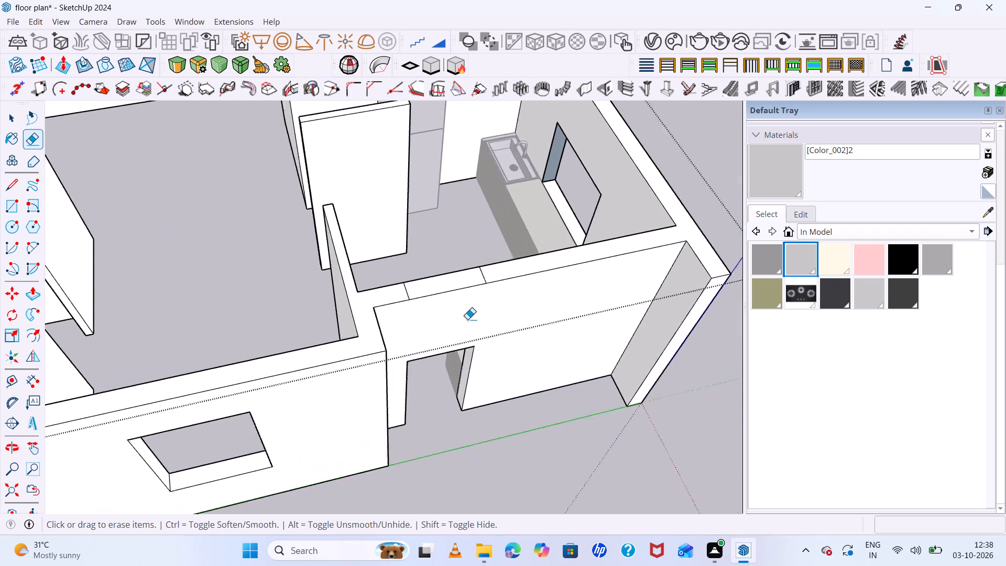
{"action": "scroll", "coordinate": [467, 319], "scroll_direction": "up", "scroll_amount": 4}
{"action": "left_click_drag", "start_coordinate": [510, 242], "coordinate": [490, 253]}
{"action": "left_click_drag", "start_coordinate": [403, 266], "coordinate": [326, 284]}
{"action": "left_click_drag", "start_coordinate": [322, 284], "coordinate": [316, 285]}
Erase the two vertical seams beside the lintel on the kitchen side of the wall.
{"action": "middle_click_drag", "start_coordinate": [418, 243], "coordinate": [456, 340]}
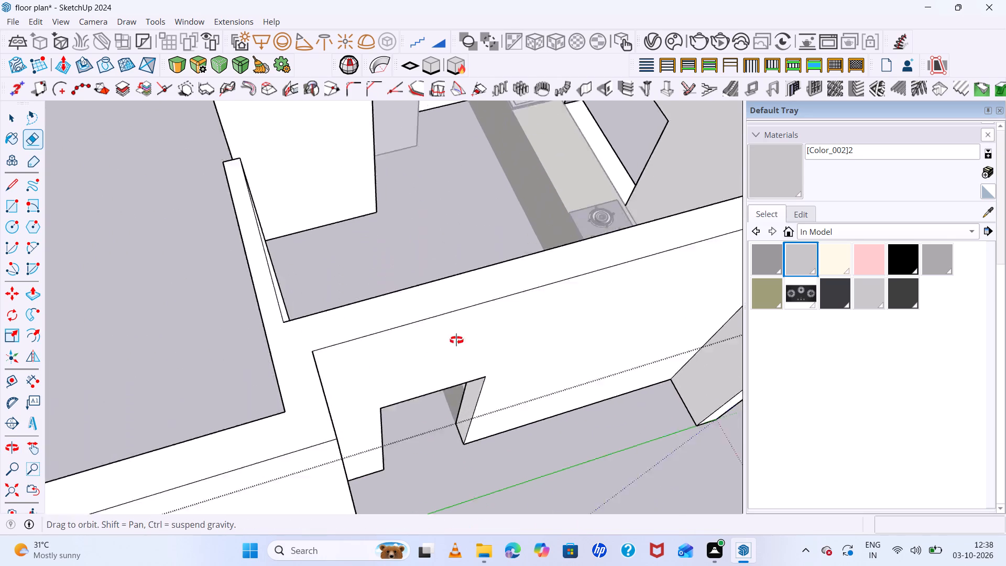
{"action": "middle_click_drag", "start_coordinate": [456, 340], "coordinate": [505, 476]}
{"action": "left_click_drag", "start_coordinate": [502, 428], "coordinate": [450, 451]}
{"action": "left_click_drag", "start_coordinate": [418, 470], "coordinate": [363, 485]}
{"action": "scroll", "coordinate": [446, 387], "scroll_direction": "down", "scroll_amount": 5}
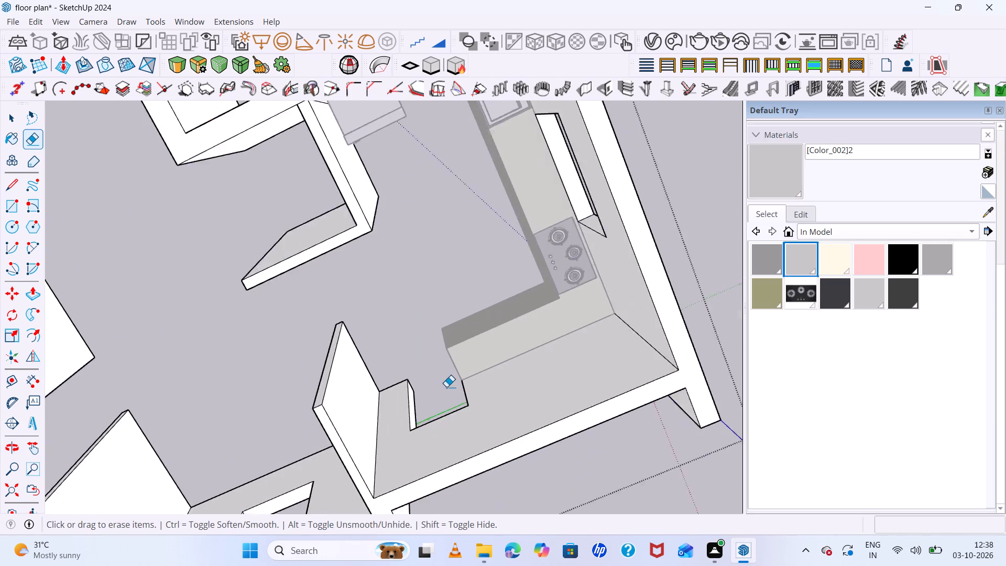
Inspect the kitchen doorway and its surrounding walls from outside and from within the kitchen.
{"action": "scroll", "coordinate": [446, 387], "scroll_direction": "down", "scroll_amount": 2}
{"action": "middle_click_drag", "start_coordinate": [543, 383], "coordinate": [467, 45]}
{"action": "middle_click_drag", "start_coordinate": [521, 438], "coordinate": [360, 365]}
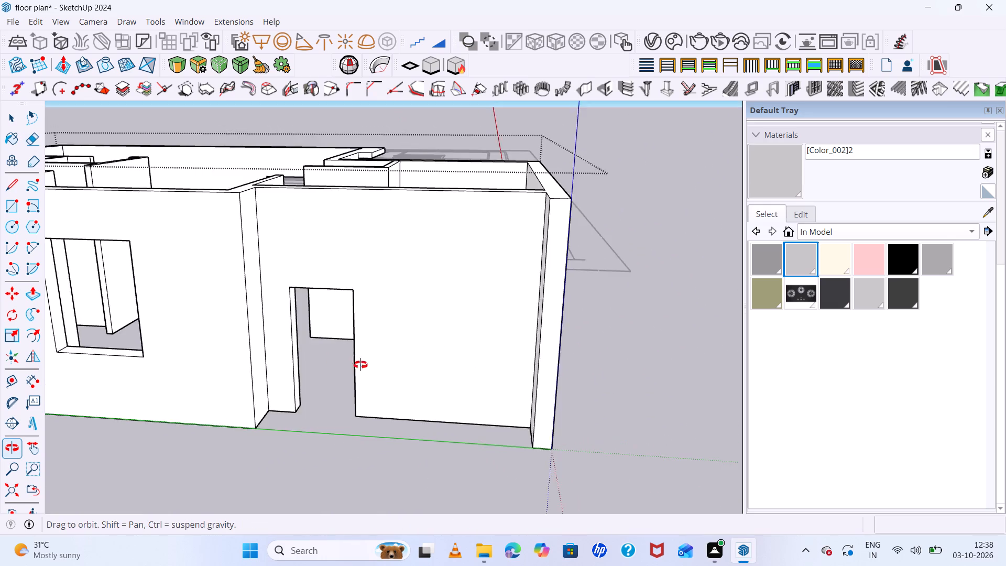
{"action": "middle_click_drag", "start_coordinate": [360, 365], "coordinate": [620, 427]}
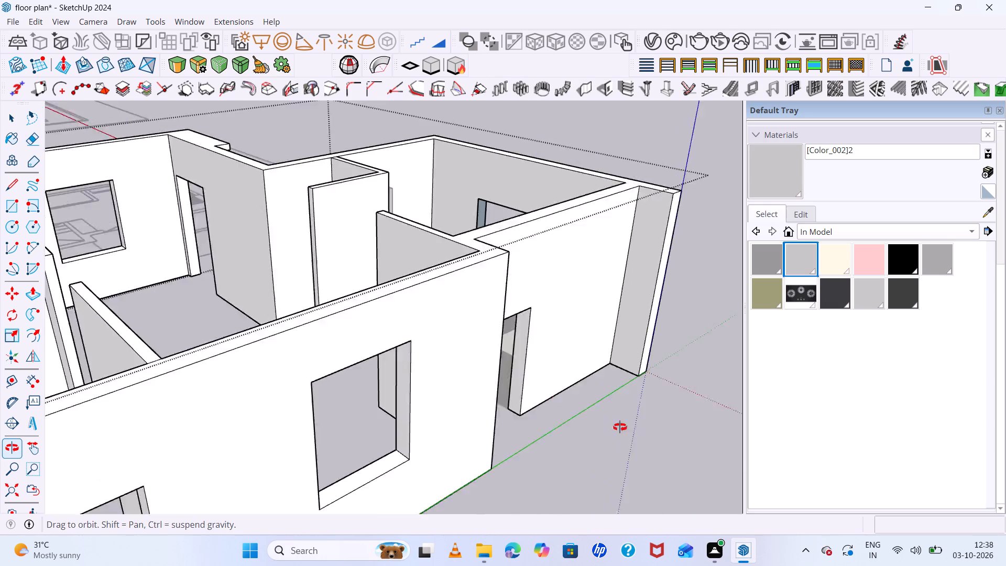
{"action": "middle_click_drag", "start_coordinate": [620, 427], "coordinate": [903, 489]}
{"action": "scroll", "coordinate": [680, 291], "scroll_direction": "up", "scroll_amount": 7}
{"action": "middle_click_drag", "start_coordinate": [450, 255], "coordinate": [636, 386]}
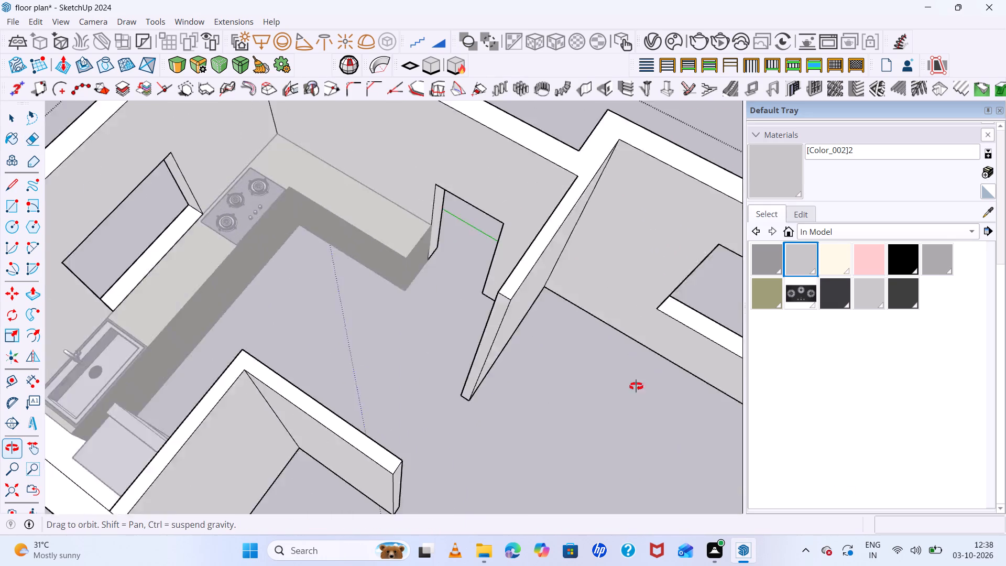
{"action": "middle_click_drag", "start_coordinate": [636, 386], "coordinate": [717, 296]}
{"action": "scroll", "coordinate": [446, 228], "scroll_direction": "up", "scroll_amount": 6}
{"action": "scroll", "coordinate": [387, 259], "scroll_direction": "up", "scroll_amount": 6}
{"action": "scroll", "coordinate": [440, 366], "scroll_direction": "up", "scroll_amount": 3}
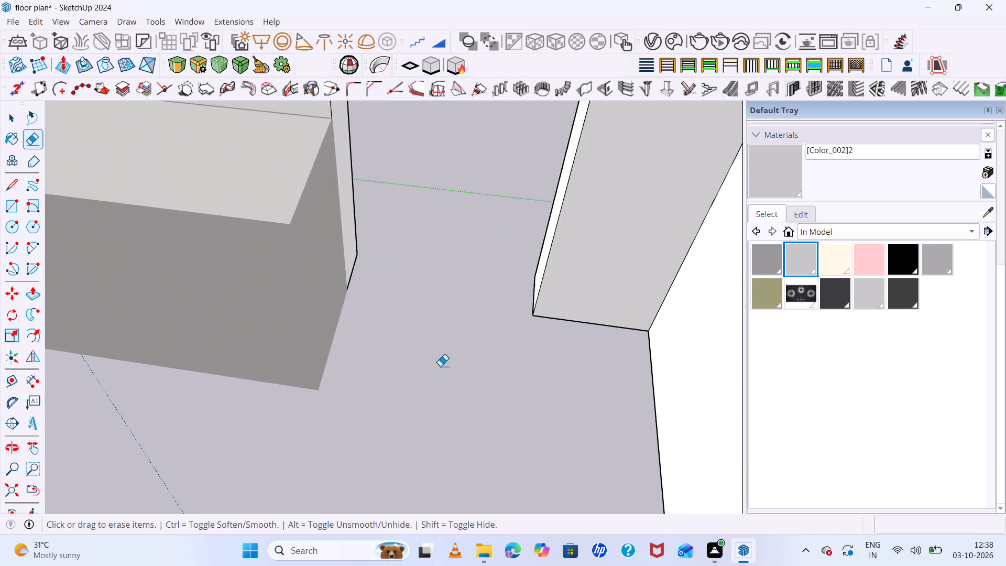
{"action": "scroll", "coordinate": [440, 366], "scroll_direction": "up", "scroll_amount": 2}
{"action": "middle_click_drag", "start_coordinate": [447, 387], "coordinate": [405, 341]}
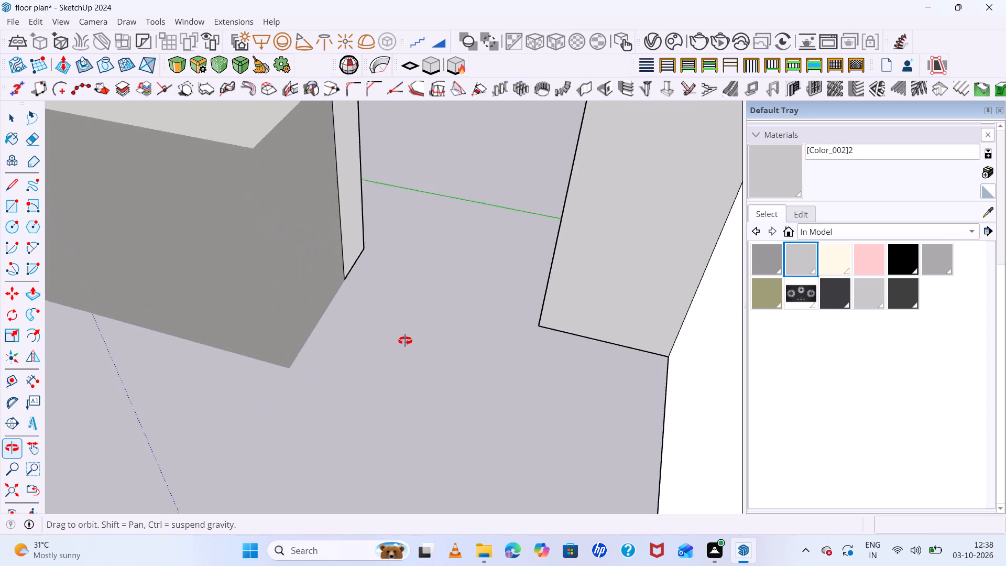
{"action": "middle_click_drag", "start_coordinate": [405, 341], "coordinate": [413, 323]}
{"action": "scroll", "coordinate": [413, 325], "scroll_direction": "up", "scroll_amount": 1}
{"action": "scroll", "coordinate": [413, 329], "scroll_direction": "down", "scroll_amount": 8}
{"action": "scroll", "coordinate": [413, 333], "scroll_direction": "up", "scroll_amount": 1}
{"action": "scroll", "coordinate": [415, 329], "scroll_direction": "down", "scroll_amount": 6}
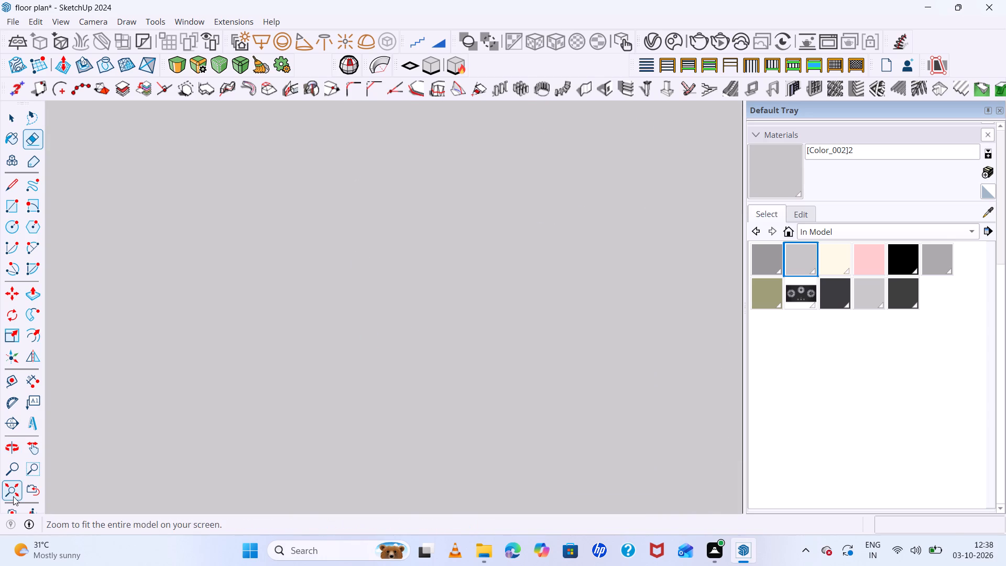
{"action": "left_click", "coordinate": [13, 496]}
{"action": "scroll", "coordinate": [486, 141], "scroll_direction": "up", "scroll_amount": 13}
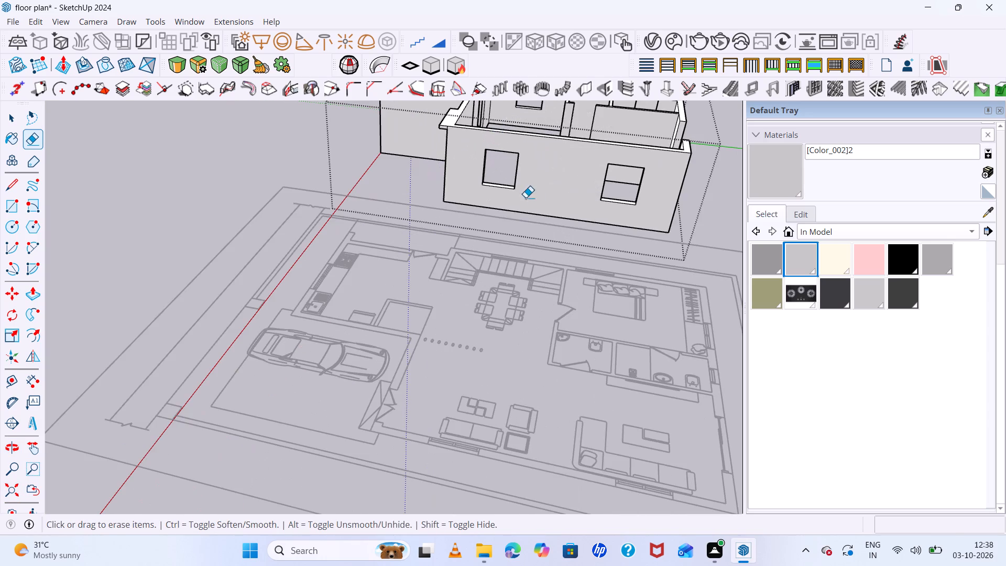
{"action": "middle_click_drag", "start_coordinate": [340, 315], "coordinate": [0, 333]}
{"action": "scroll", "coordinate": [674, 146], "scroll_direction": "up", "scroll_amount": 6}
{"action": "scroll", "coordinate": [508, 182], "scroll_direction": "up", "scroll_amount": 6}
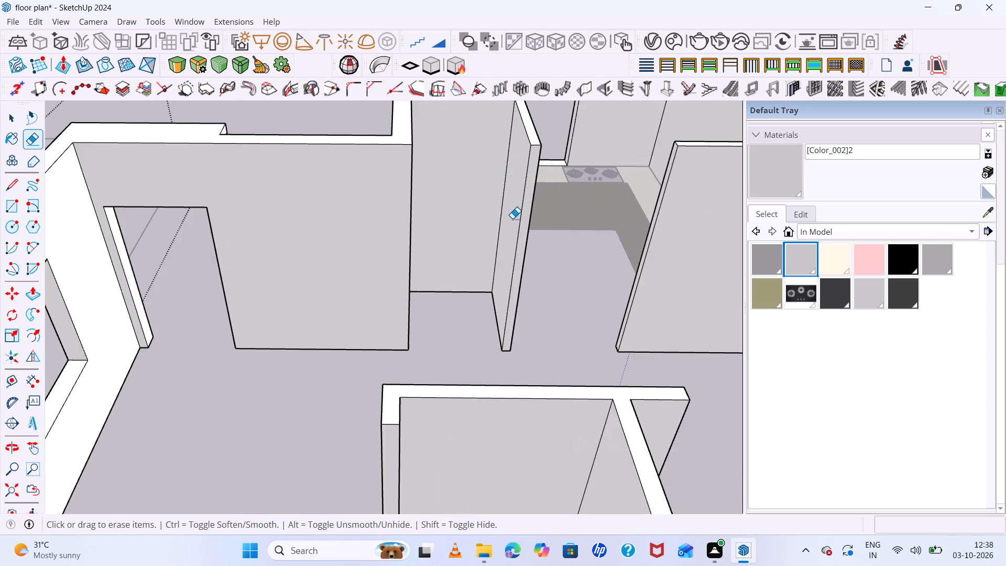
{"action": "scroll", "coordinate": [518, 237], "scroll_direction": "up", "scroll_amount": 1}
{"action": "middle_click_drag", "start_coordinate": [539, 280], "coordinate": [870, 409]}
{"action": "scroll", "coordinate": [634, 247], "scroll_direction": "down", "scroll_amount": 15}
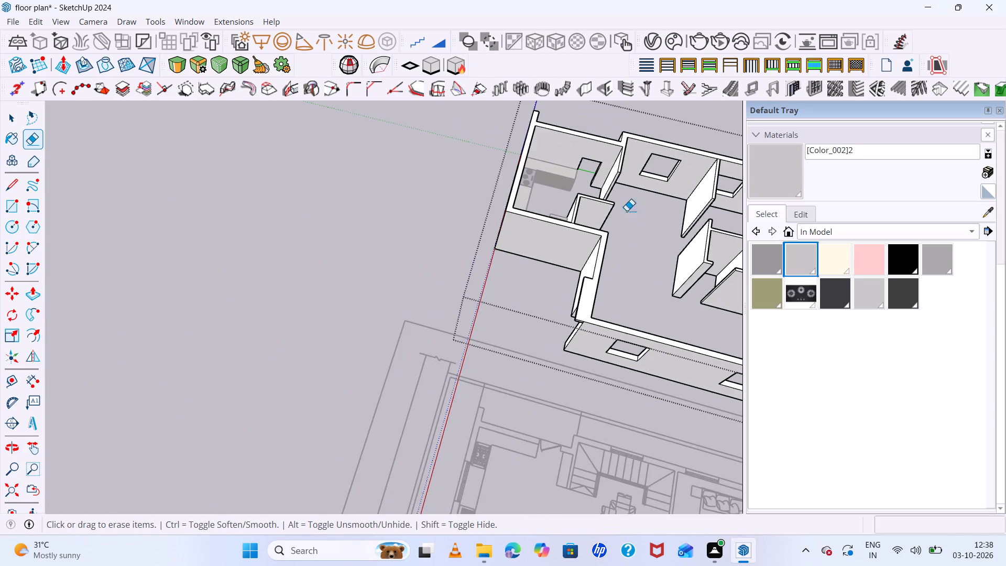
{"action": "scroll", "coordinate": [582, 138], "scroll_direction": "up", "scroll_amount": 13}
{"action": "middle_click_drag", "start_coordinate": [635, 244], "coordinate": [675, 163]}
{"action": "scroll", "coordinate": [577, 108], "scroll_direction": "up", "scroll_amount": 7}
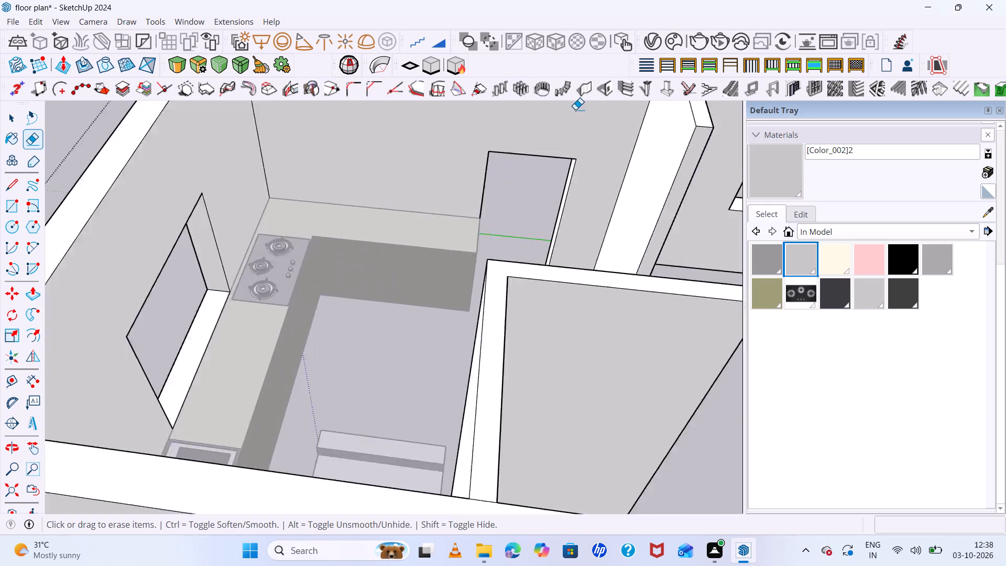
{"action": "scroll", "coordinate": [539, 163], "scroll_direction": "up", "scroll_amount": 6}
{"action": "middle_click_drag", "start_coordinate": [640, 271], "coordinate": [916, 290]}
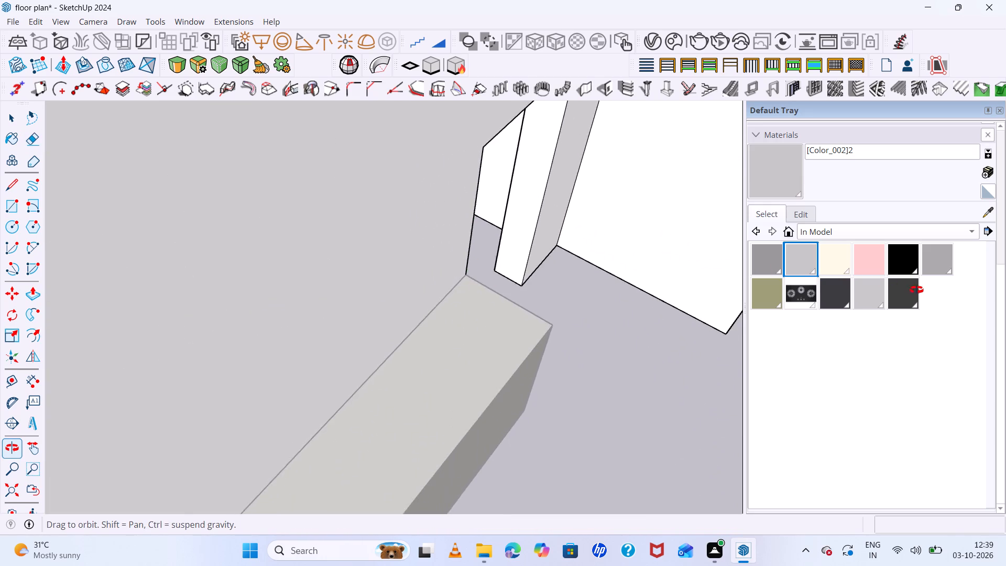
{"action": "middle_click_drag", "start_coordinate": [916, 290], "coordinate": [766, 246]}
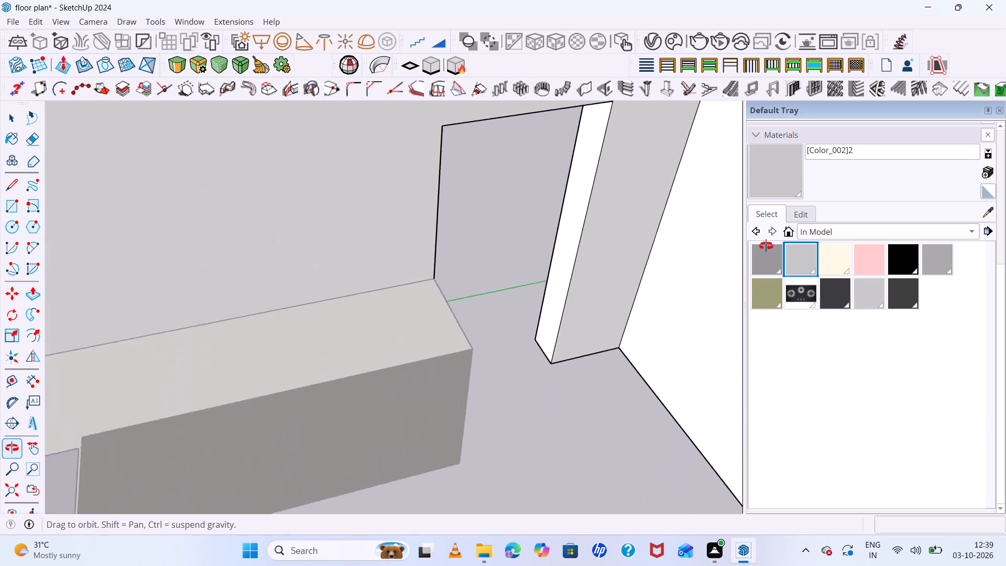
{"action": "middle_click_drag", "start_coordinate": [766, 246], "coordinate": [636, 214]}
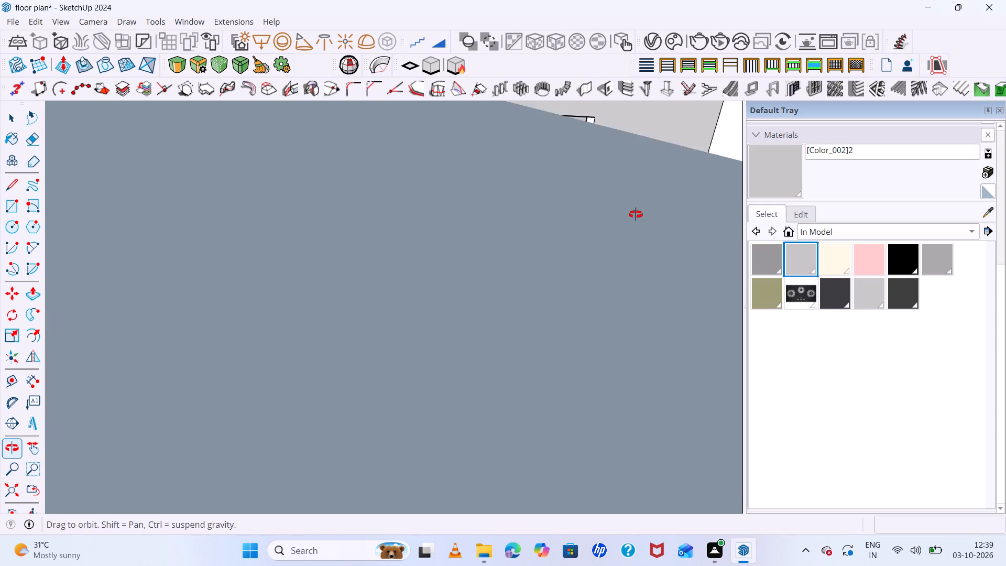
{"action": "middle_click_drag", "start_coordinate": [636, 214], "coordinate": [636, 212]}
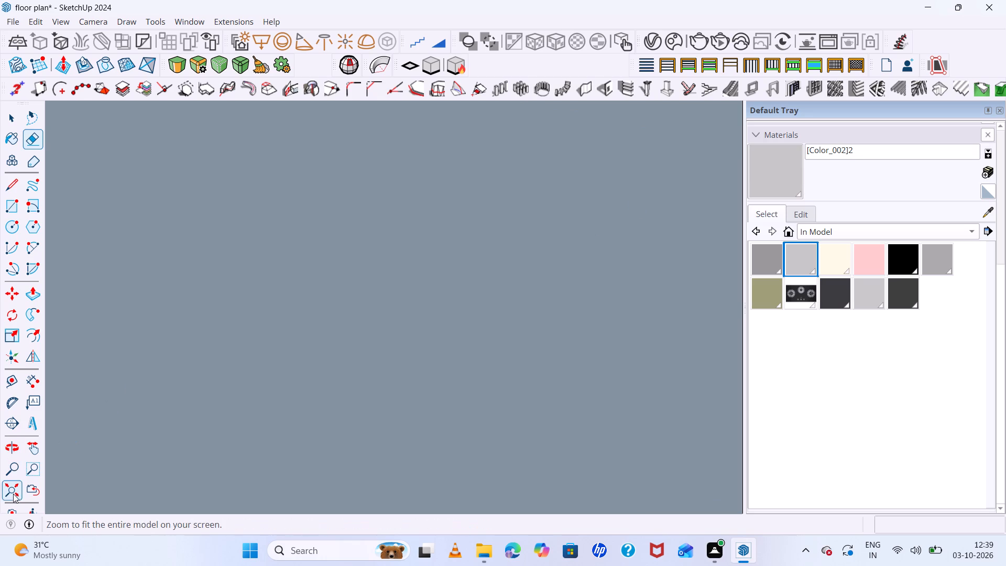
Review the whole house model and examine the kitchen doorway opening from the exterior side.
{"action": "left_click", "coordinate": [13, 494]}
{"action": "scroll", "coordinate": [472, 116], "scroll_direction": "up", "scroll_amount": 14}
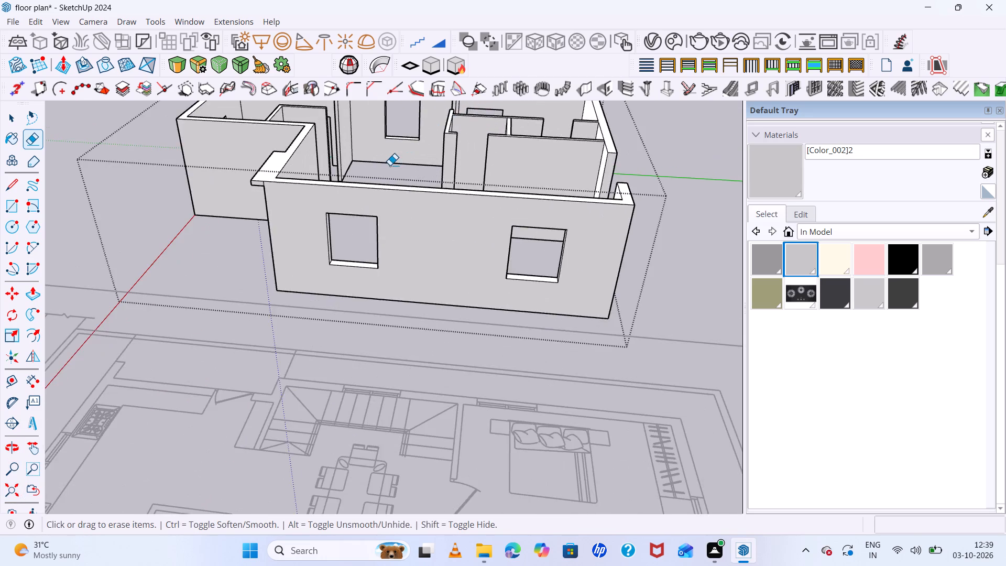
{"action": "scroll", "coordinate": [389, 166], "scroll_direction": "up", "scroll_amount": 5}
{"action": "scroll", "coordinate": [388, 167], "scroll_direction": "down", "scroll_amount": 14}
{"action": "middle_click_drag", "start_coordinate": [458, 199], "coordinate": [878, 269]}
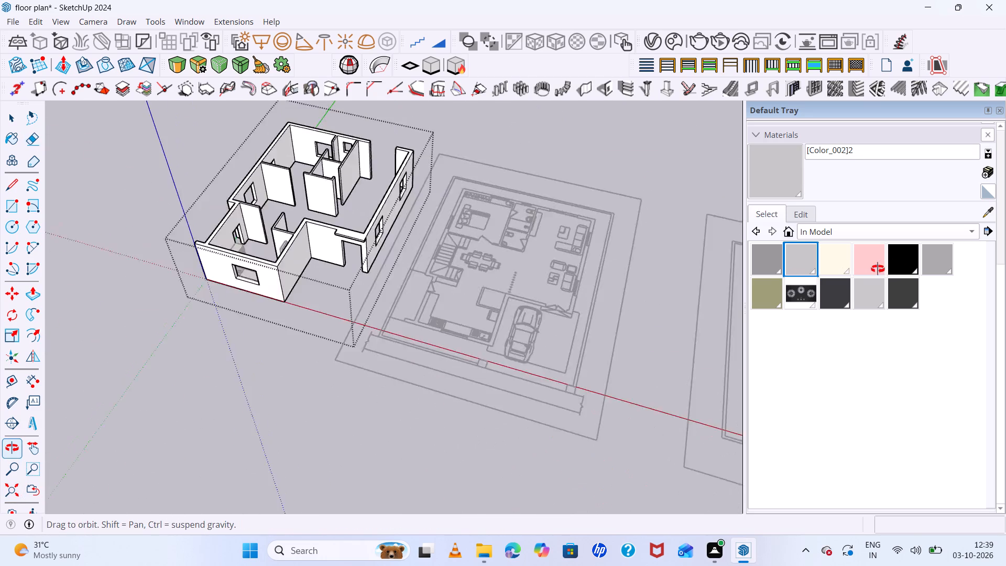
{"action": "middle_click_drag", "start_coordinate": [878, 269], "coordinate": [899, 265]}
{"action": "scroll", "coordinate": [245, 149], "scroll_direction": "up", "scroll_amount": 6}
{"action": "scroll", "coordinate": [384, 216], "scroll_direction": "up", "scroll_amount": 7}
{"action": "scroll", "coordinate": [401, 203], "scroll_direction": "down", "scroll_amount": 6}
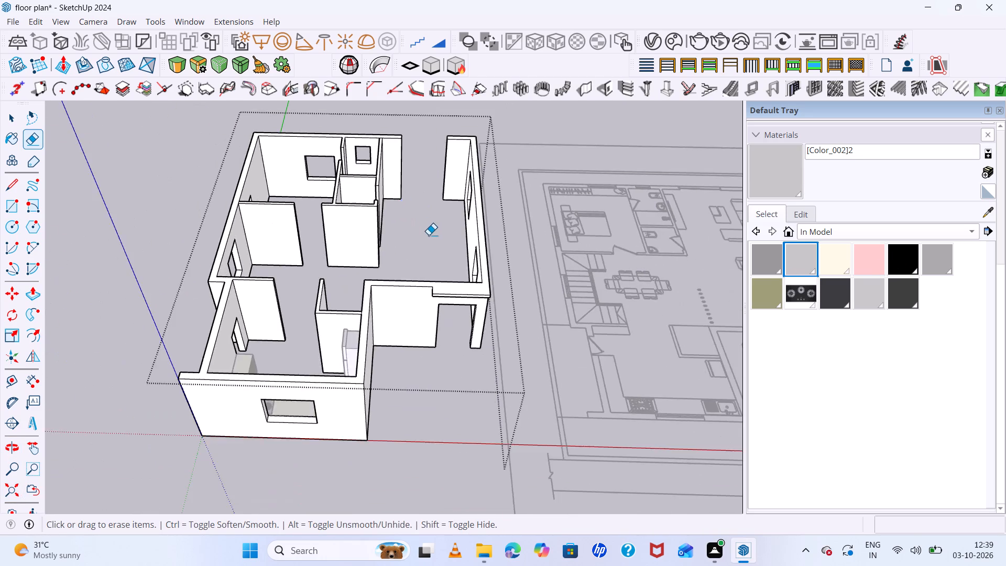
{"action": "scroll", "coordinate": [430, 237], "scroll_direction": "down", "scroll_amount": 4}
{"action": "middle_click_drag", "start_coordinate": [373, 329], "coordinate": [654, 291]}
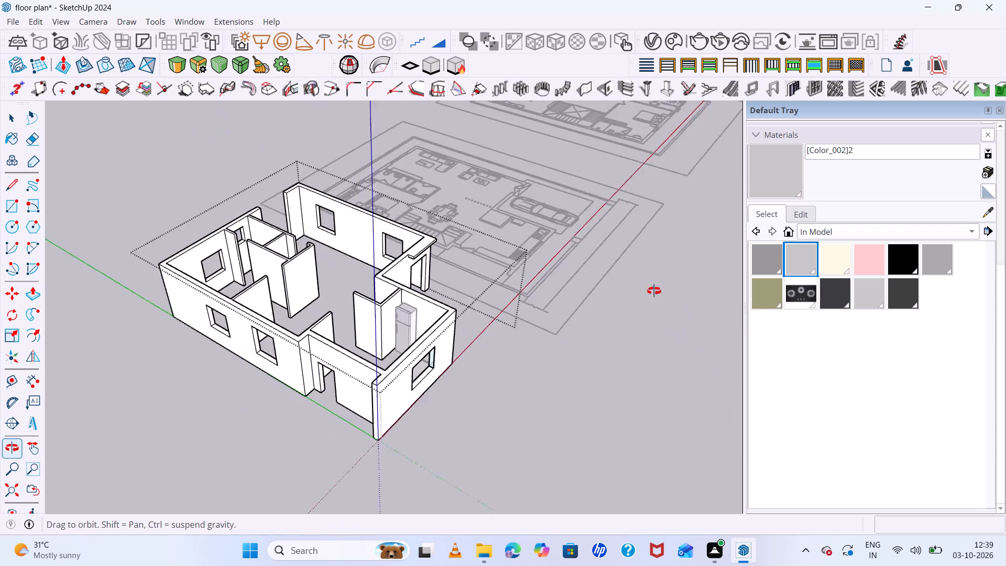
{"action": "middle_click_drag", "start_coordinate": [654, 291], "coordinate": [733, 222]}
{"action": "scroll", "coordinate": [393, 393], "scroll_direction": "up", "scroll_amount": 10}
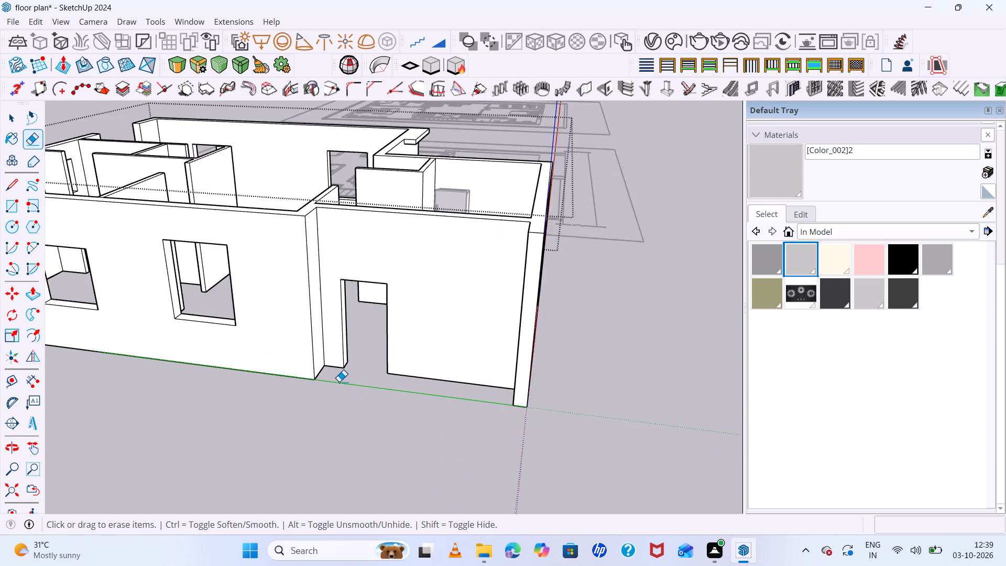
{"action": "scroll", "coordinate": [339, 382], "scroll_direction": "up", "scroll_amount": 5}
{"action": "middle_click_drag", "start_coordinate": [440, 454], "coordinate": [472, 420]}
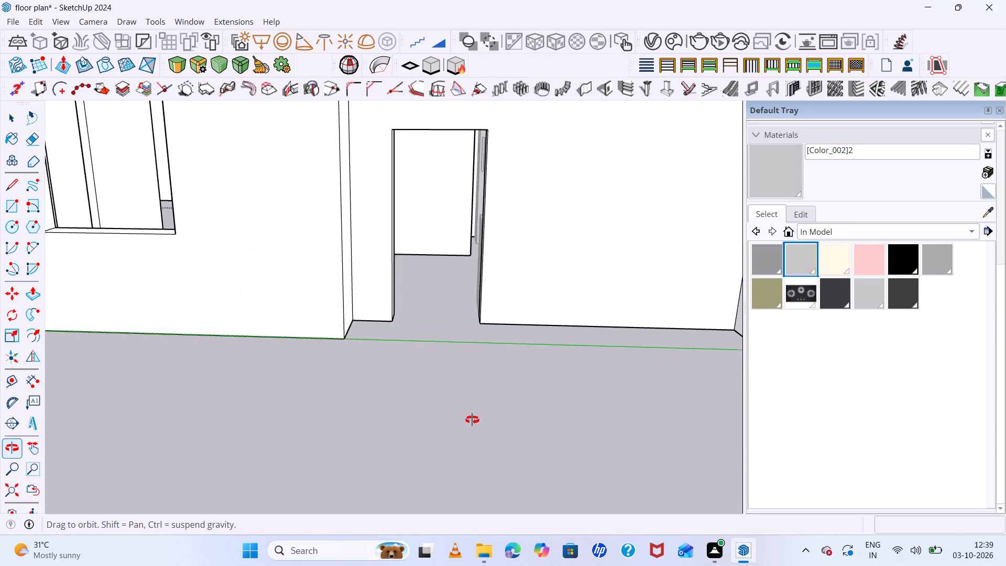
{"action": "middle_click_drag", "start_coordinate": [472, 420], "coordinate": [403, 421]}
{"action": "scroll", "coordinate": [297, 135], "scroll_direction": "up", "scroll_amount": 6}
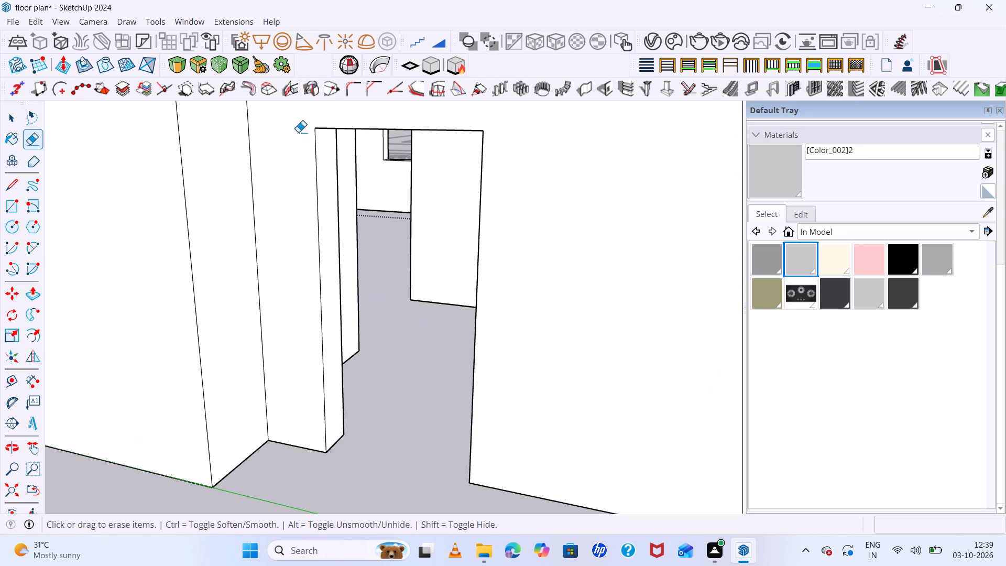
{"action": "scroll", "coordinate": [329, 241], "scroll_direction": "down", "scroll_amount": 7}
{"action": "middle_click_drag", "start_coordinate": [374, 395], "coordinate": [427, 409]}
{"action": "scroll", "coordinate": [411, 370], "scroll_direction": "up", "scroll_amount": 1}
{"action": "scroll", "coordinate": [359, 280], "scroll_direction": "down", "scroll_amount": 5}
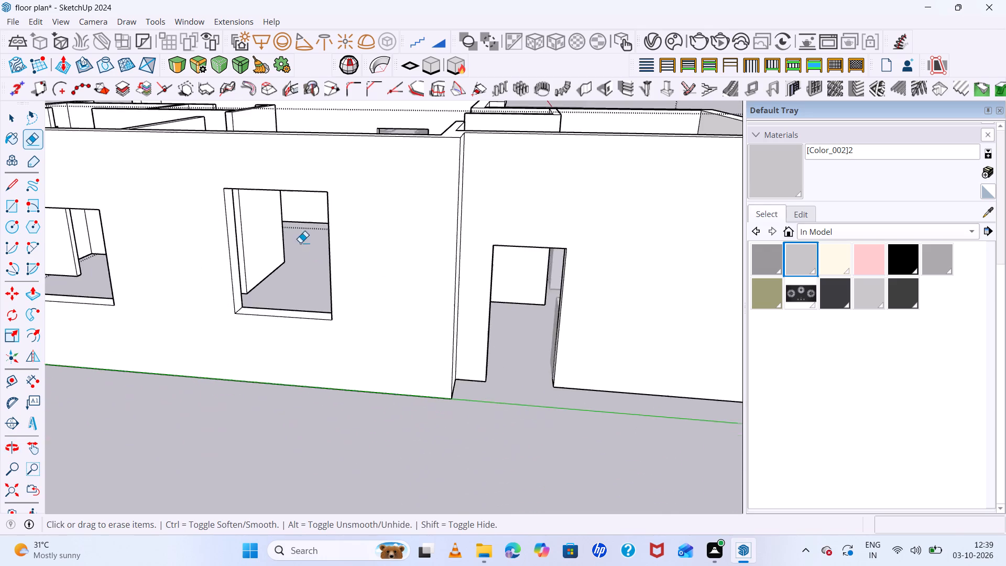
{"action": "scroll", "coordinate": [300, 243], "scroll_direction": "down", "scroll_amount": 7}
{"action": "scroll", "coordinate": [443, 373], "scroll_direction": "up", "scroll_amount": 9}
{"action": "scroll", "coordinate": [429, 357], "scroll_direction": "down", "scroll_amount": 12}
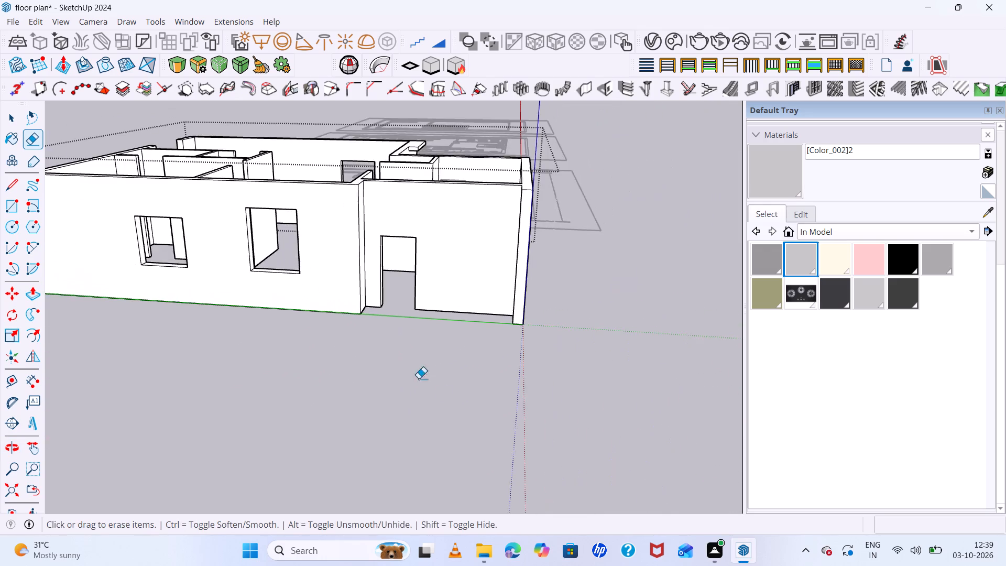
Draw a rectangle about 5' 10" by 2' 9" across the kitchen doorway opening, from its upper corner to the opposite bottom corner.
{"action": "middle_click_drag", "start_coordinate": [442, 400], "coordinate": [451, 368]}
{"action": "scroll", "coordinate": [417, 177], "scroll_direction": "up", "scroll_amount": 8}
{"action": "scroll", "coordinate": [444, 231], "scroll_direction": "up", "scroll_amount": 5}
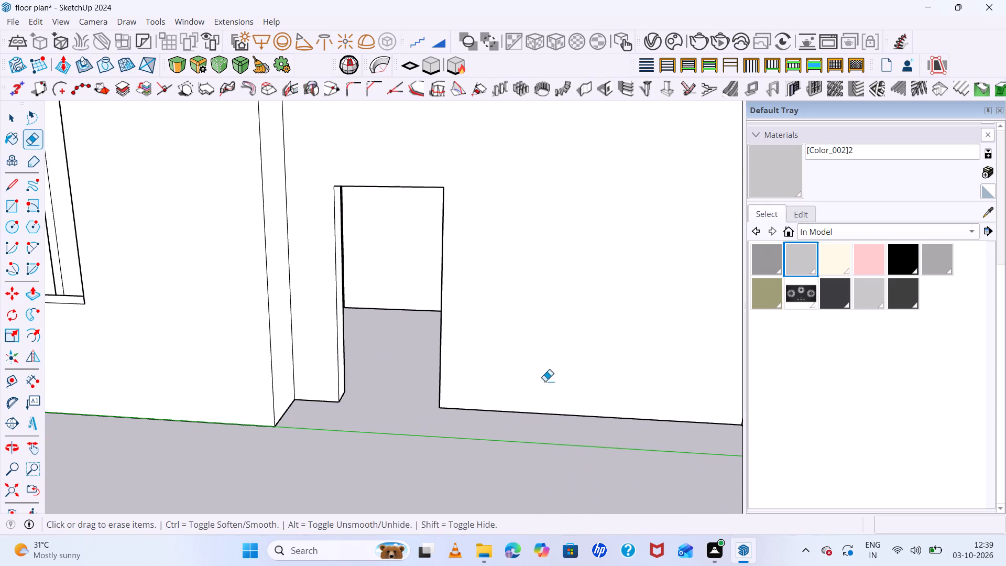
{"action": "key", "text": "space"}
{"action": "key", "text": "r"}
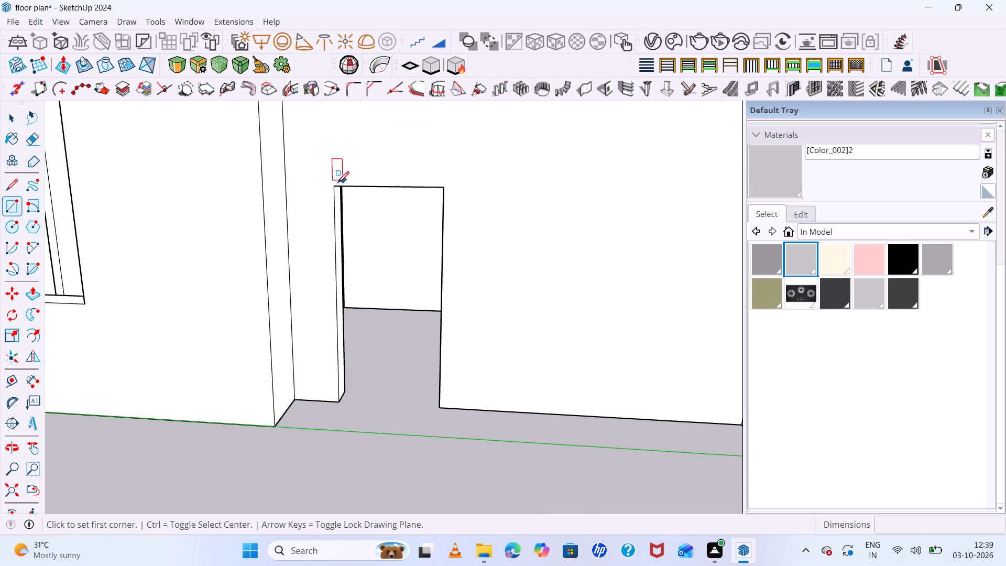
{"action": "left_click", "coordinate": [334, 188]}
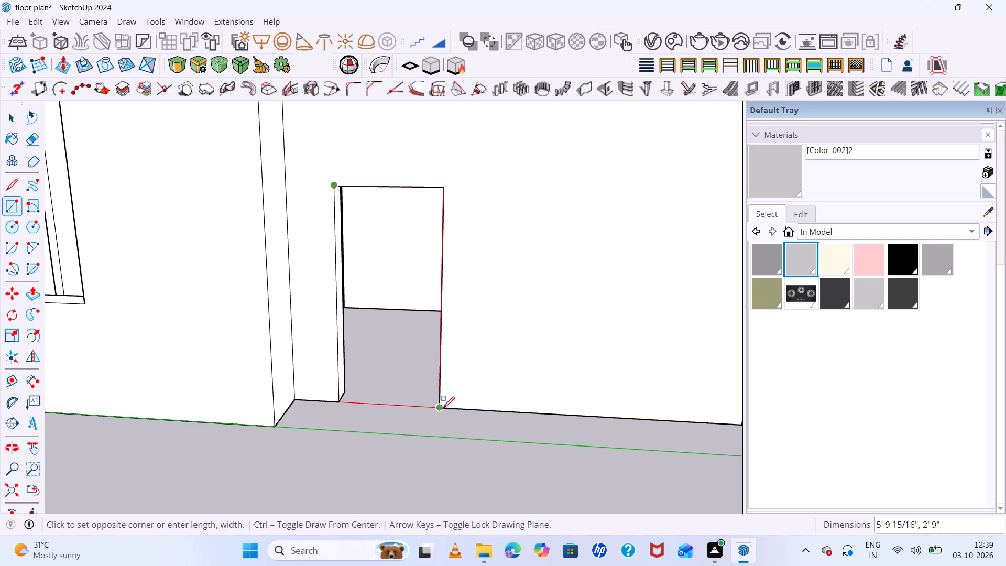
{"action": "left_click", "coordinate": [443, 408]}
Make the doorway rectangle's face and its bounding edges into a group.
{"action": "middle_click_drag", "start_coordinate": [387, 330], "coordinate": [380, 363]}
{"action": "key", "text": "space"}
{"action": "scroll", "coordinate": [386, 341], "scroll_direction": "up", "scroll_amount": 6}
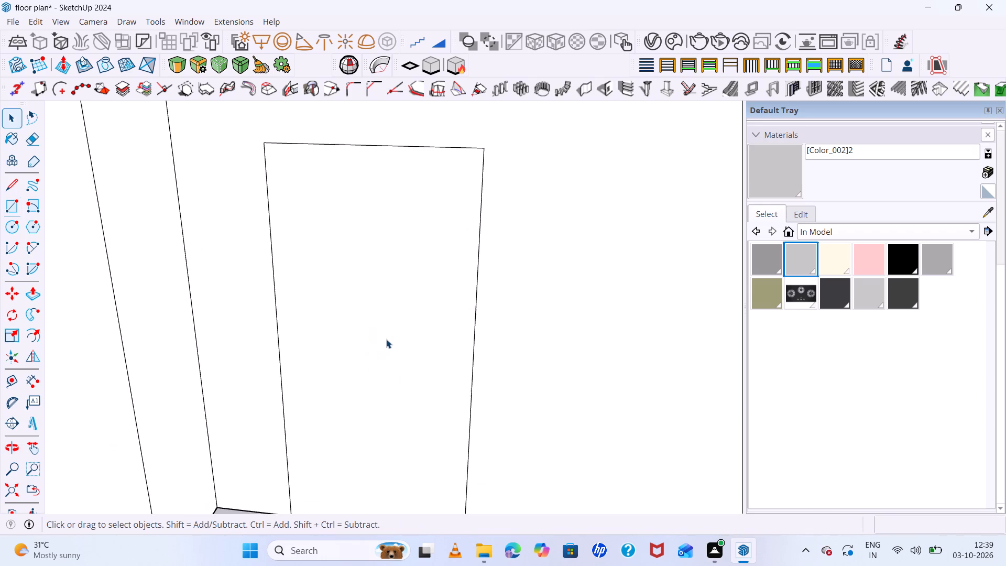
{"action": "left_click", "coordinate": [386, 335]}
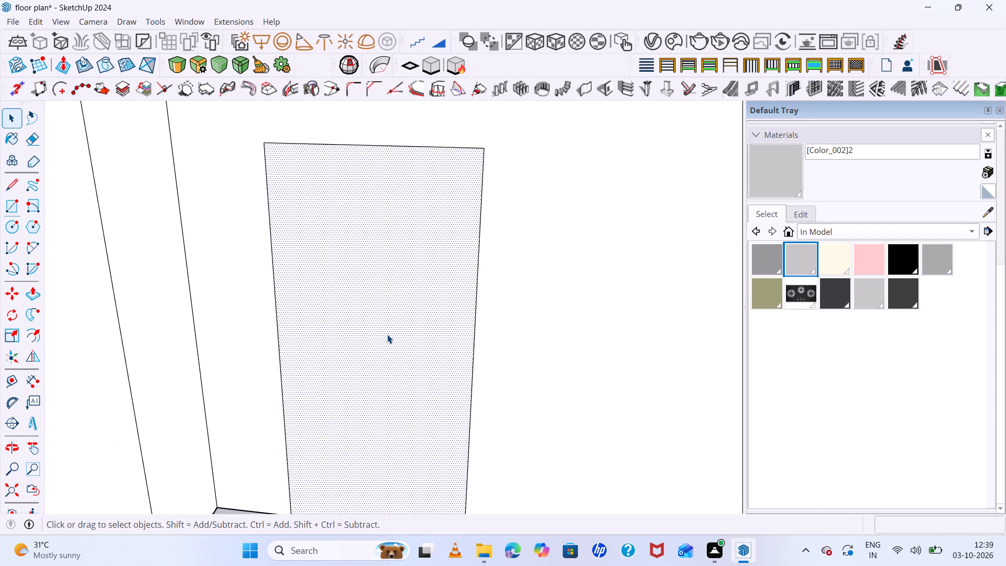
{"action": "double_click", "coordinate": [387, 332]}
{"action": "right_click", "coordinate": [387, 332]}
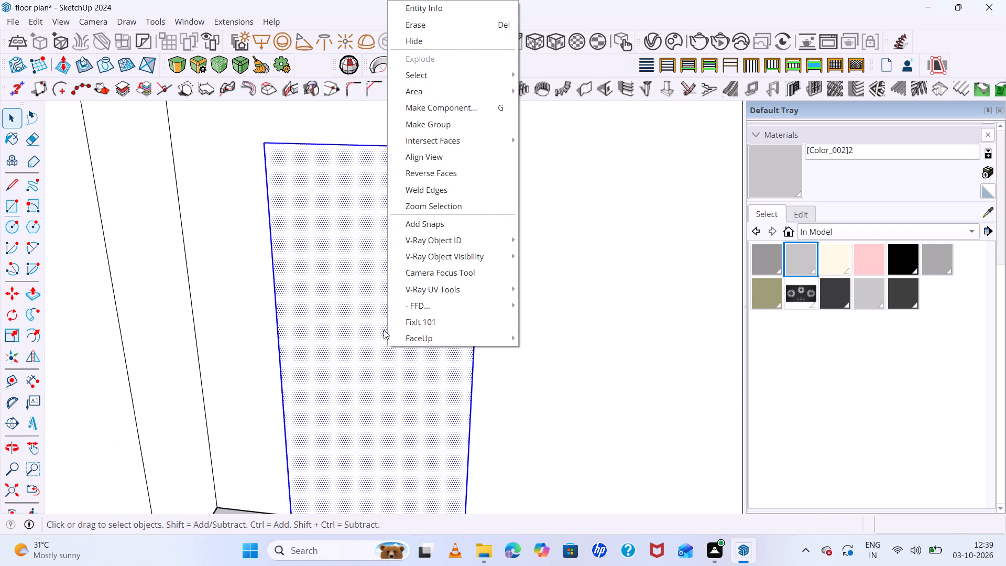
{"action": "left_click", "coordinate": [422, 124]}
Inside the door group, offset the face's outline inward by the previously used distance to form a narrow frame border, and exit the group.
{"action": "double_click", "coordinate": [393, 255]}
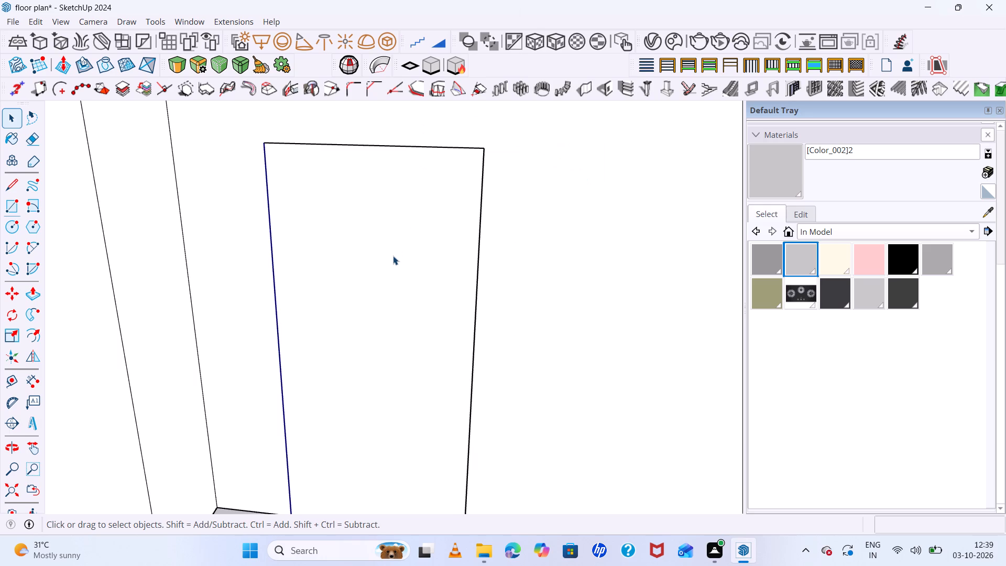
{"action": "left_click", "coordinate": [393, 256]}
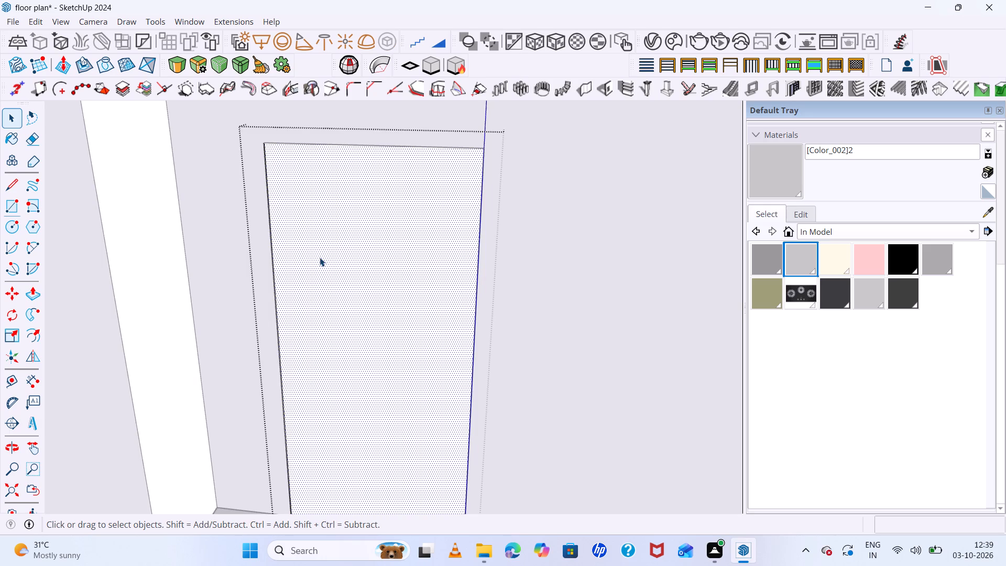
{"action": "key", "text": "f"}
{"action": "double_click", "coordinate": [273, 226]}
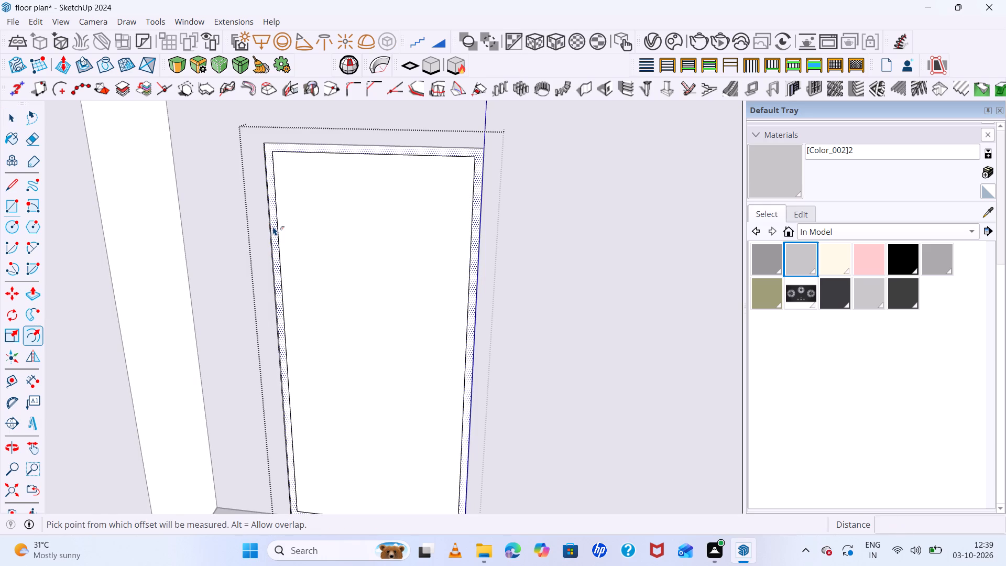
{"action": "left_click", "coordinate": [280, 226]}
{"action": "scroll", "coordinate": [302, 237], "scroll_direction": "down", "scroll_amount": 7}
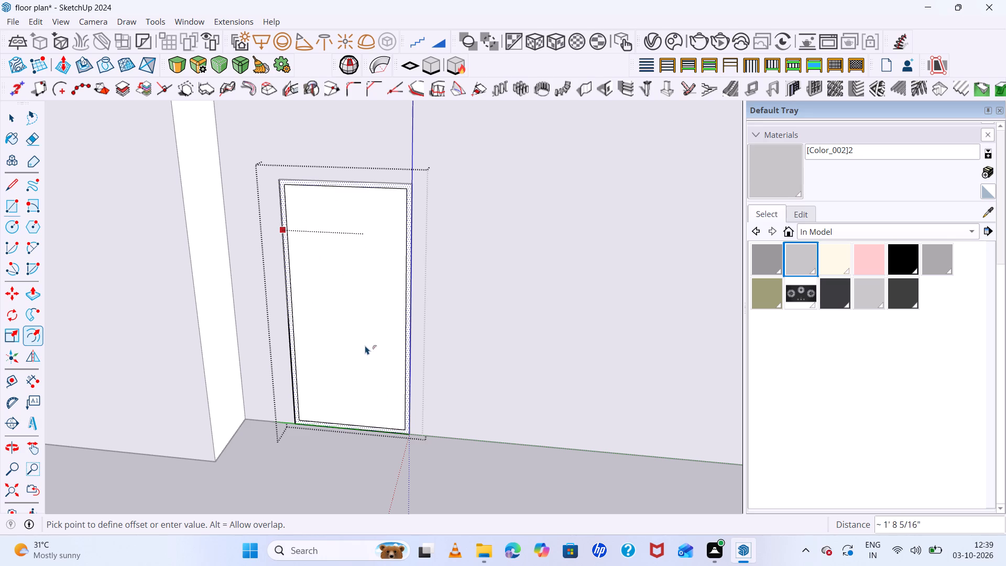
{"action": "key", "text": "space"}
{"action": "scroll", "coordinate": [305, 271], "scroll_direction": "down", "scroll_amount": 6}
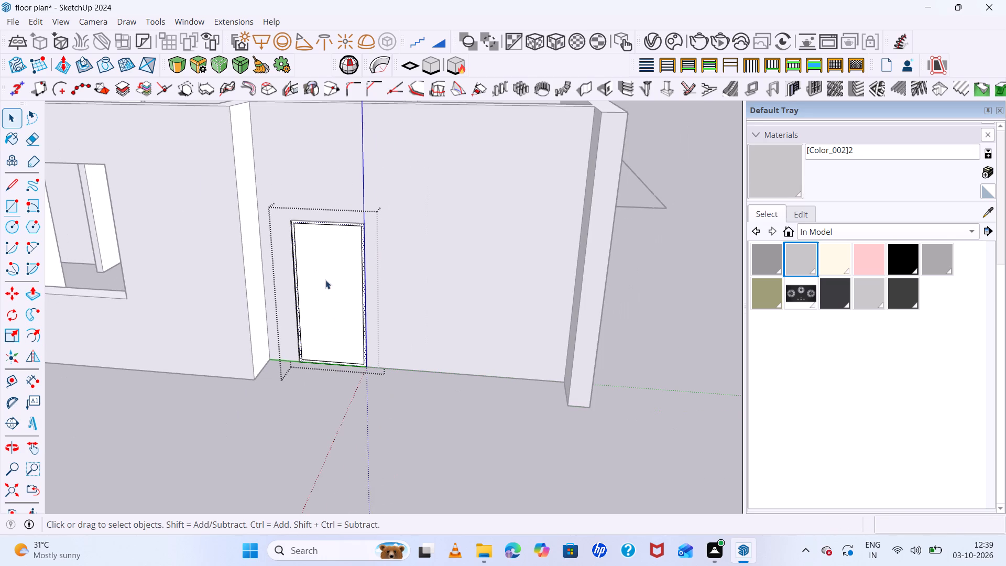
{"action": "key", "text": "space"}
{"action": "left_click", "coordinate": [374, 438]}
{"action": "middle_click_drag", "start_coordinate": [374, 441], "coordinate": [434, 411]}
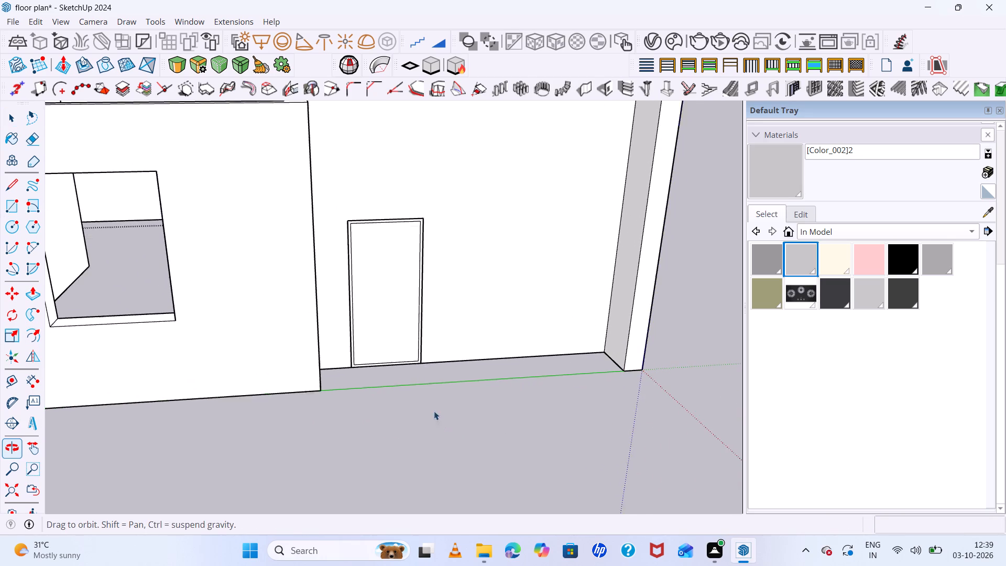
Inside the door group, draw two diagonals about 3' 9 1/2" long from one side's inner frame corners, meeting midway up the opposite side.
{"action": "middle_click_drag", "start_coordinate": [434, 411], "coordinate": [442, 422]}
{"action": "scroll", "coordinate": [393, 249], "scroll_direction": "up", "scroll_amount": 7}
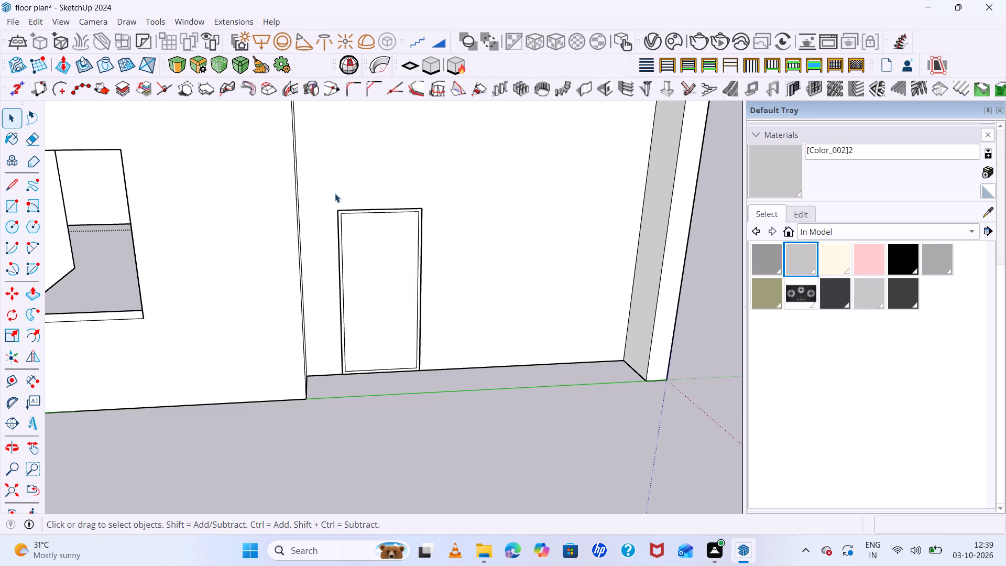
{"action": "scroll", "coordinate": [411, 311], "scroll_direction": "up", "scroll_amount": 6}
{"action": "middle_click_drag", "start_coordinate": [454, 368], "coordinate": [421, 327]}
{"action": "double_click", "coordinate": [280, 226]}
{"action": "scroll", "coordinate": [301, 261], "scroll_direction": "up", "scroll_amount": 6}
{"action": "scroll", "coordinate": [360, 359], "scroll_direction": "down", "scroll_amount": 7}
{"action": "middle_click_drag", "start_coordinate": [435, 484], "coordinate": [418, 429]}
{"action": "scroll", "coordinate": [393, 271], "scroll_direction": "down", "scroll_amount": 13}
{"action": "scroll", "coordinate": [316, 152], "scroll_direction": "up", "scroll_amount": 4}
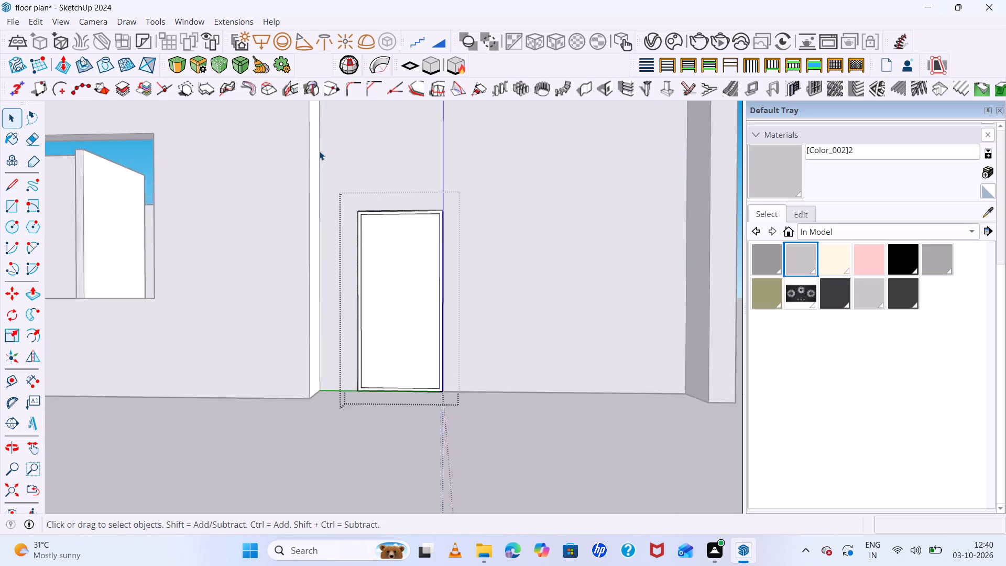
{"action": "scroll", "coordinate": [319, 151], "scroll_direction": "up", "scroll_amount": 8}
{"action": "key", "text": "l"}
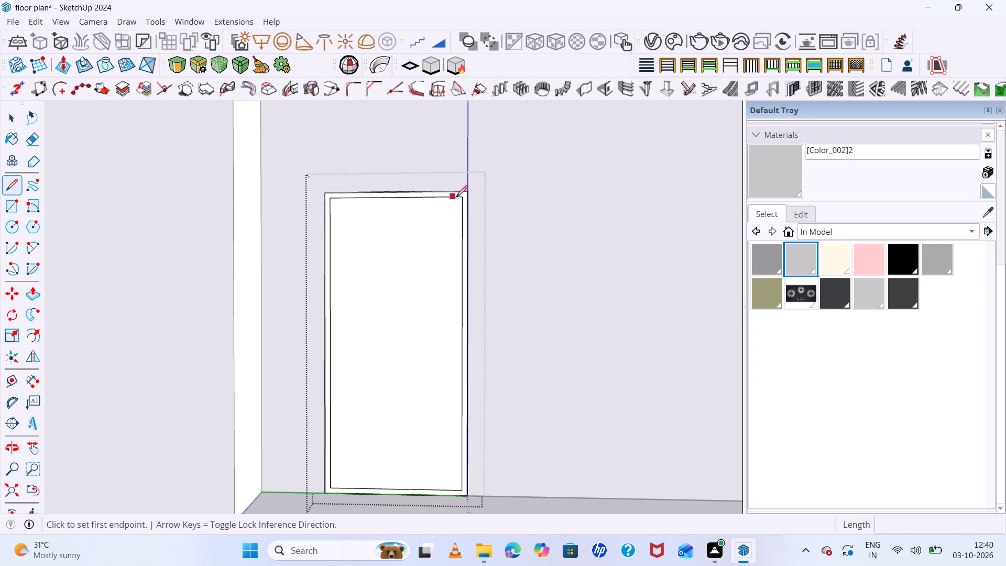
{"action": "left_click", "coordinate": [460, 201]}
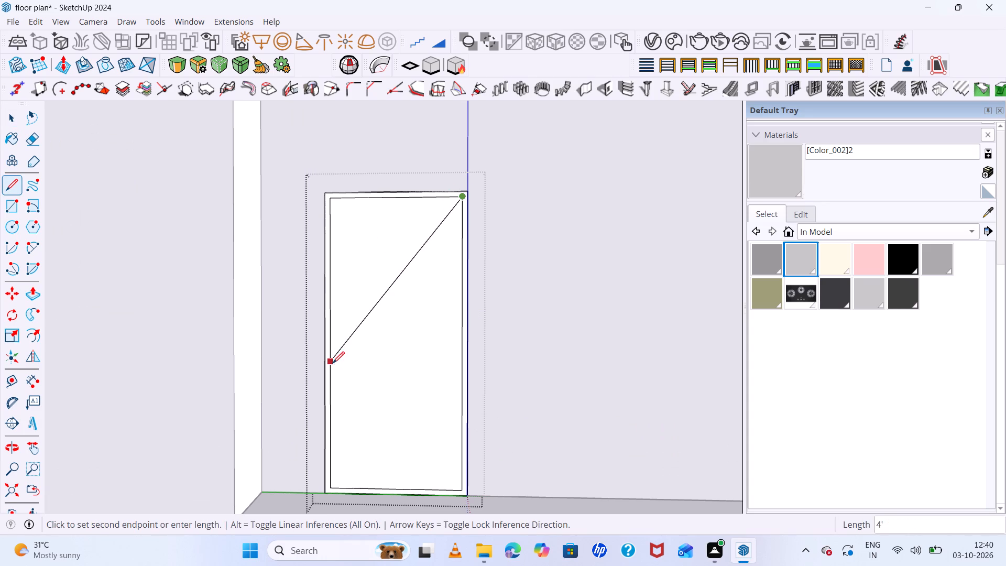
{"action": "left_click", "coordinate": [329, 345]}
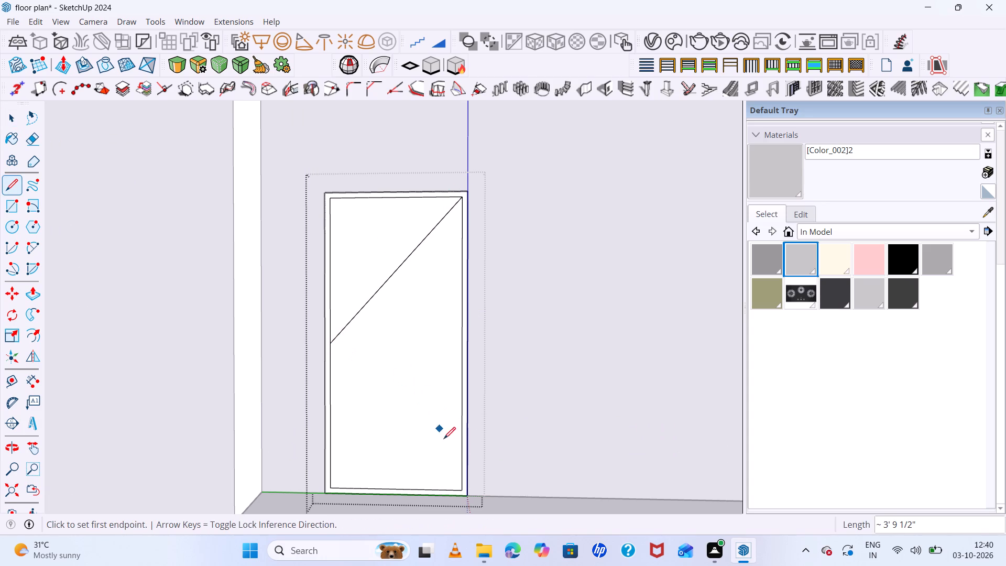
{"action": "left_click", "coordinate": [461, 488]}
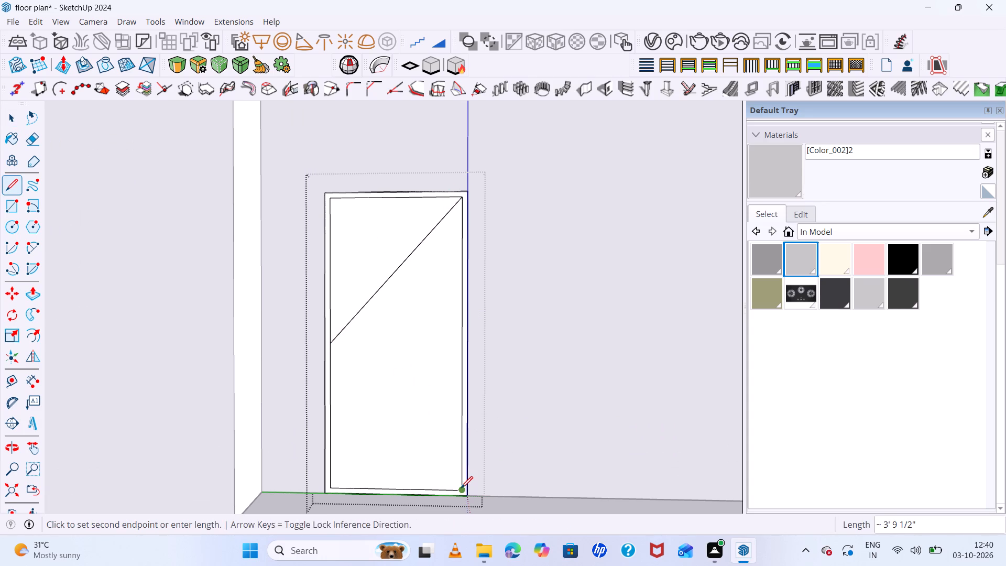
{"action": "left_click", "coordinate": [329, 346]}
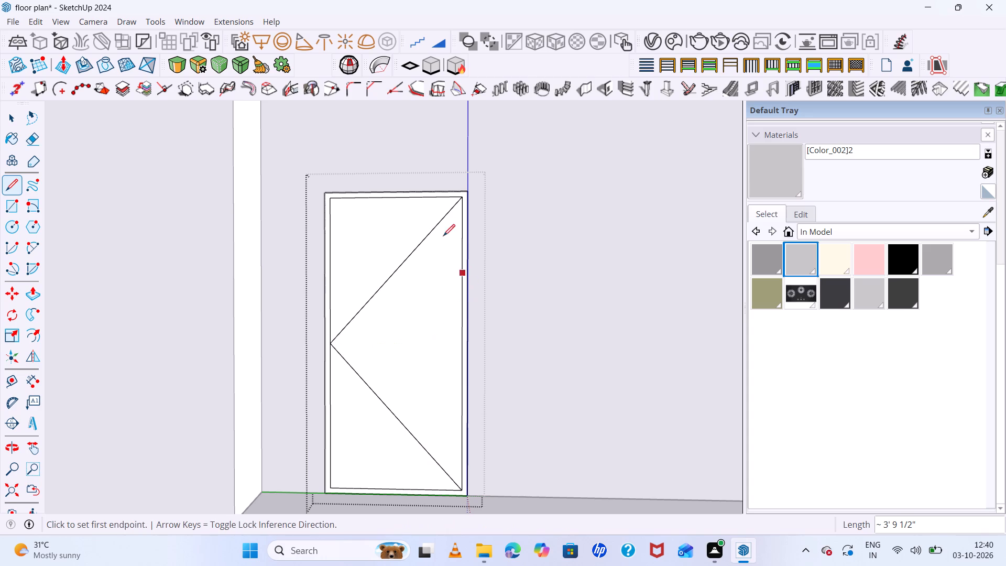
Draw a line about 3' 8" long just inside the upper diagonal and parallel to it, ending level with the diagonals' meeting point.
{"action": "scroll", "coordinate": [464, 205], "scroll_direction": "up", "scroll_amount": 11}
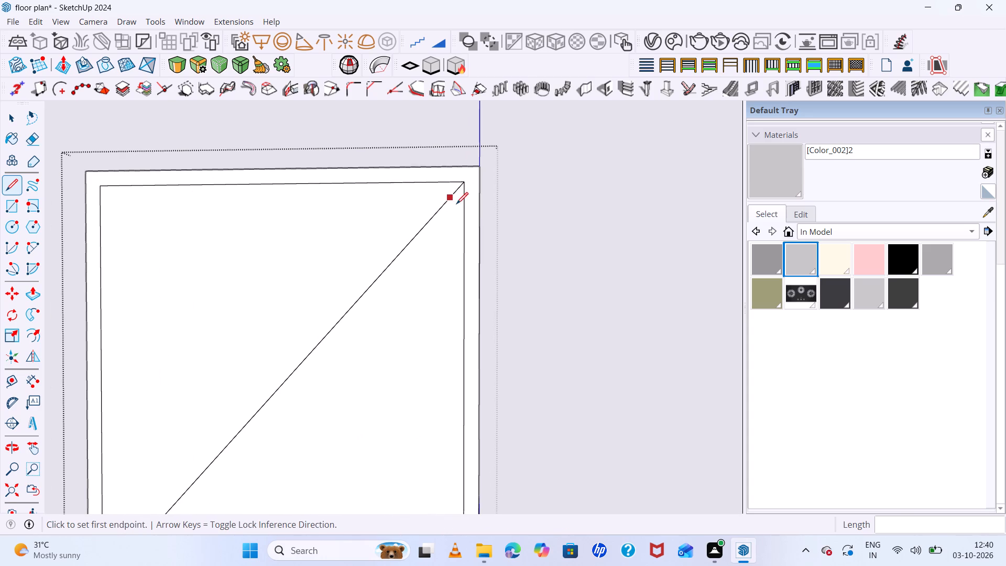
{"action": "left_click", "coordinate": [465, 196]}
{"action": "scroll", "coordinate": [381, 308], "scroll_direction": "down", "scroll_amount": 12}
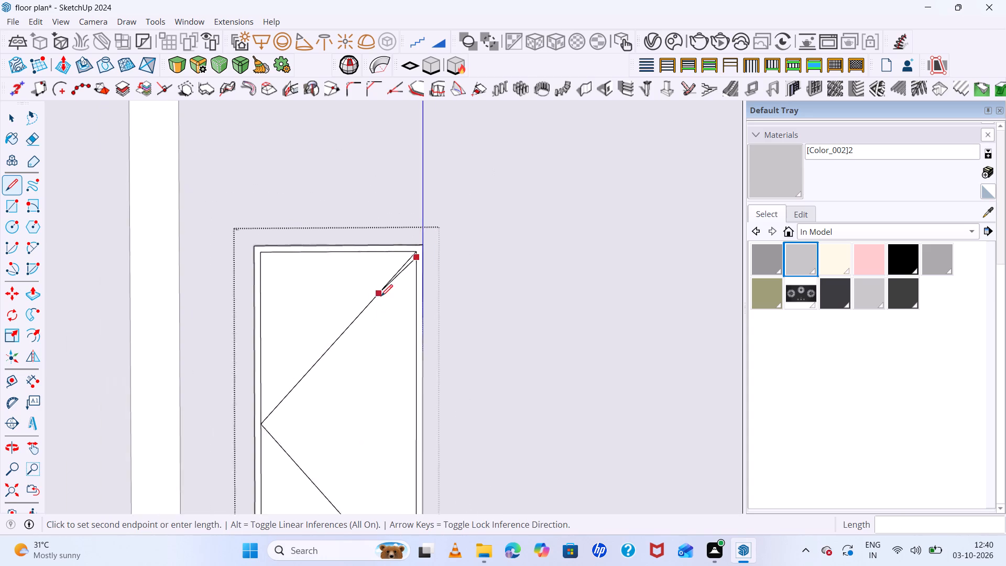
{"action": "scroll", "coordinate": [381, 296], "scroll_direction": "down", "scroll_amount": 1}
{"action": "scroll", "coordinate": [344, 366], "scroll_direction": "up", "scroll_amount": 5}
{"action": "scroll", "coordinate": [270, 401], "scroll_direction": "up", "scroll_amount": 6}
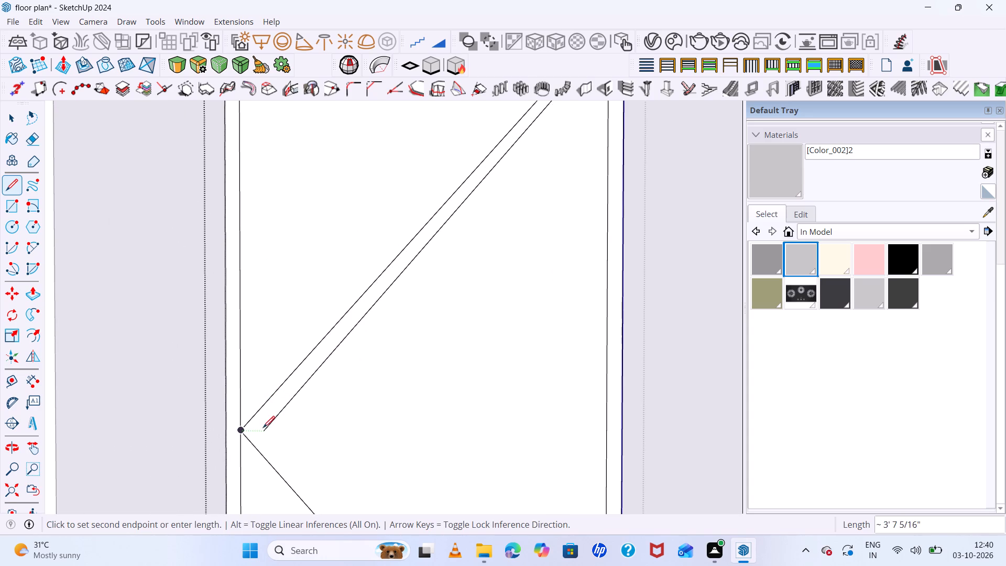
{"action": "scroll", "coordinate": [249, 436], "scroll_direction": "up", "scroll_amount": 6}
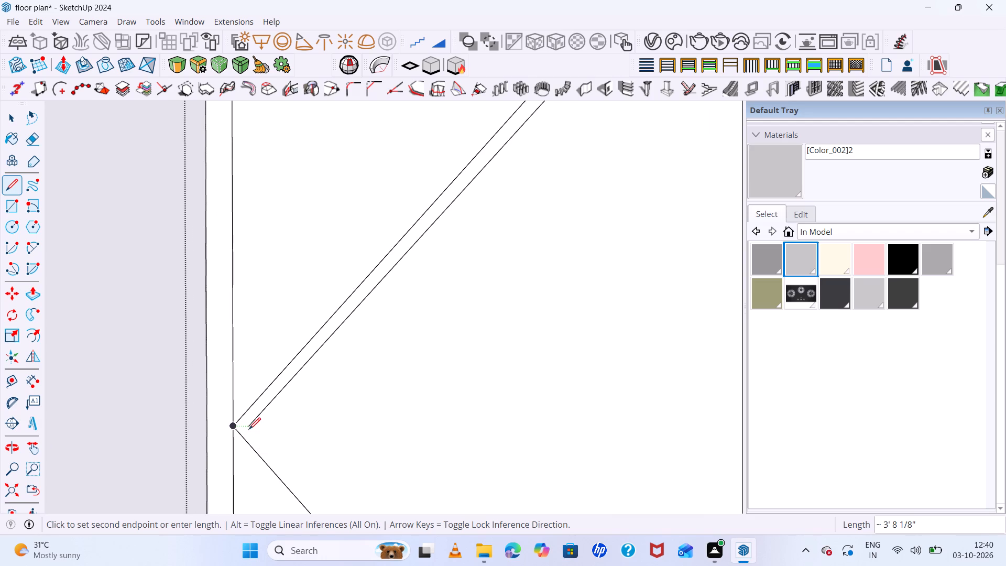
{"action": "left_click", "coordinate": [249, 428]}
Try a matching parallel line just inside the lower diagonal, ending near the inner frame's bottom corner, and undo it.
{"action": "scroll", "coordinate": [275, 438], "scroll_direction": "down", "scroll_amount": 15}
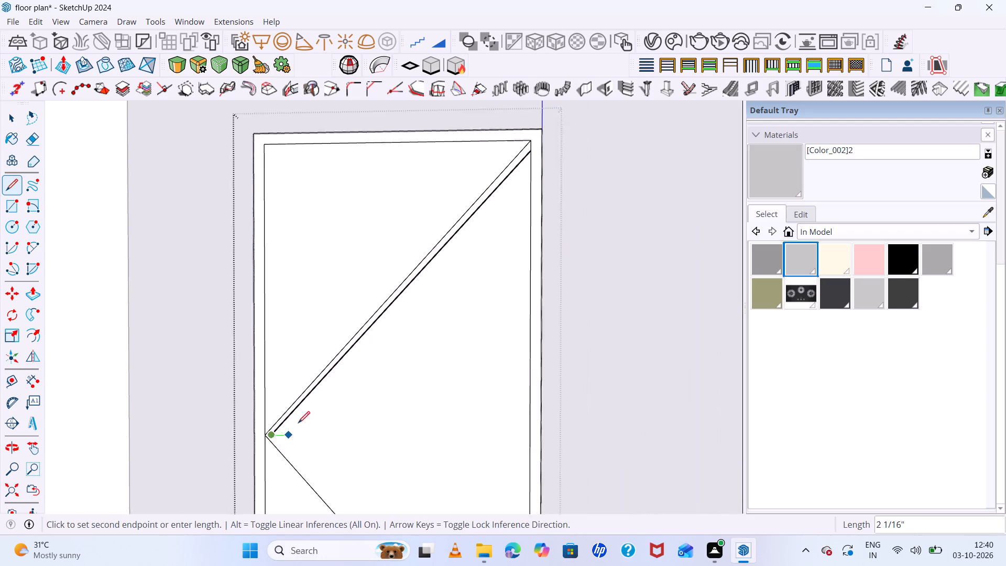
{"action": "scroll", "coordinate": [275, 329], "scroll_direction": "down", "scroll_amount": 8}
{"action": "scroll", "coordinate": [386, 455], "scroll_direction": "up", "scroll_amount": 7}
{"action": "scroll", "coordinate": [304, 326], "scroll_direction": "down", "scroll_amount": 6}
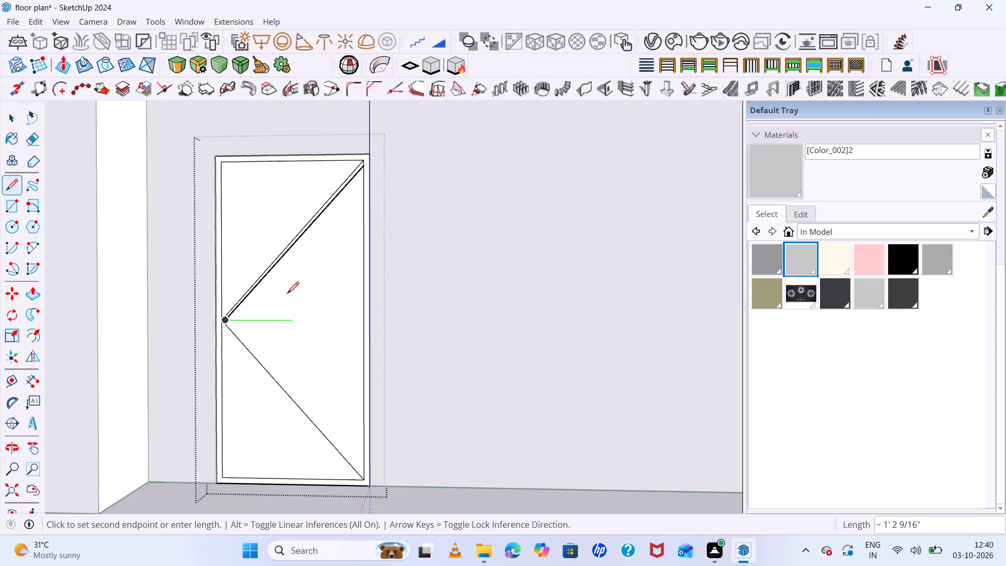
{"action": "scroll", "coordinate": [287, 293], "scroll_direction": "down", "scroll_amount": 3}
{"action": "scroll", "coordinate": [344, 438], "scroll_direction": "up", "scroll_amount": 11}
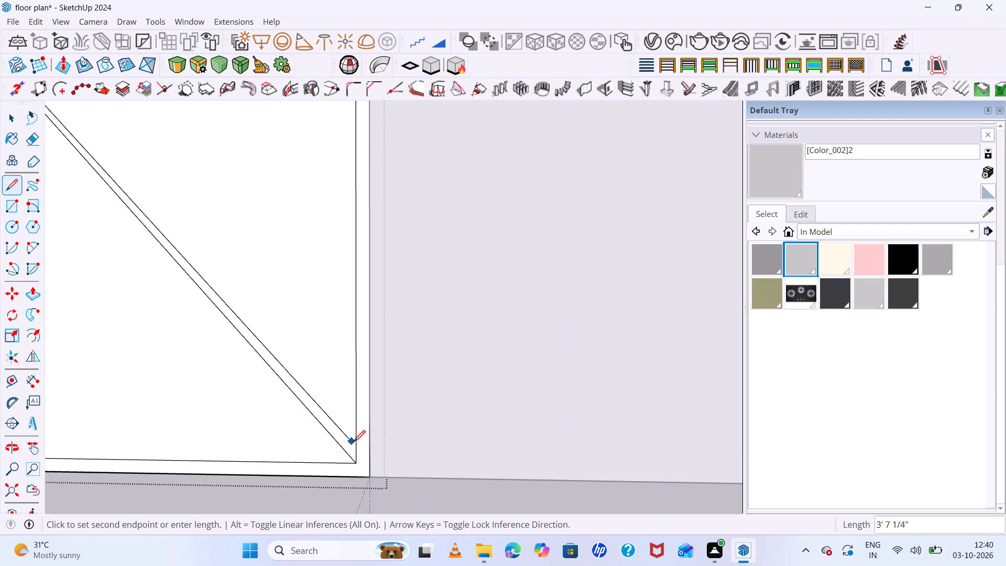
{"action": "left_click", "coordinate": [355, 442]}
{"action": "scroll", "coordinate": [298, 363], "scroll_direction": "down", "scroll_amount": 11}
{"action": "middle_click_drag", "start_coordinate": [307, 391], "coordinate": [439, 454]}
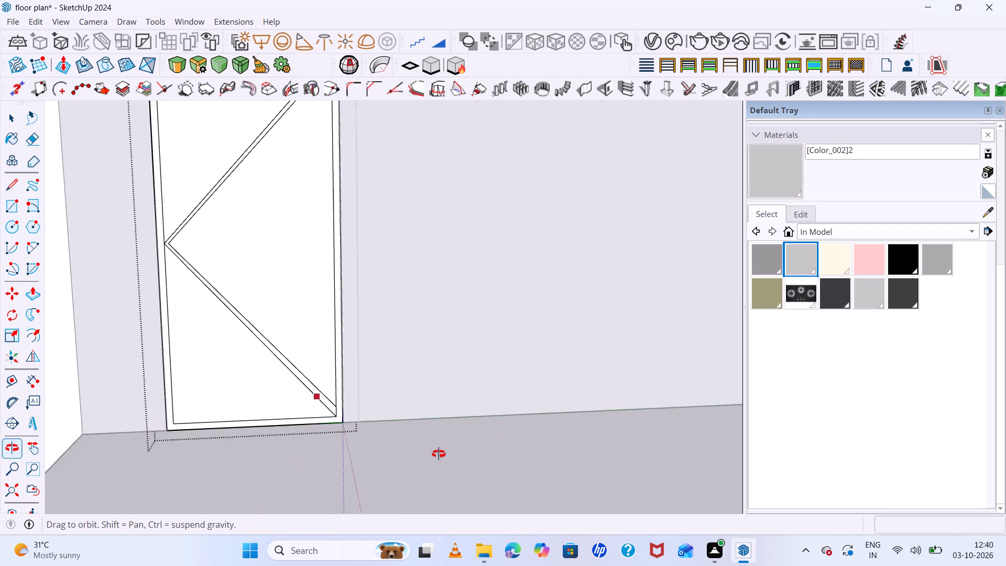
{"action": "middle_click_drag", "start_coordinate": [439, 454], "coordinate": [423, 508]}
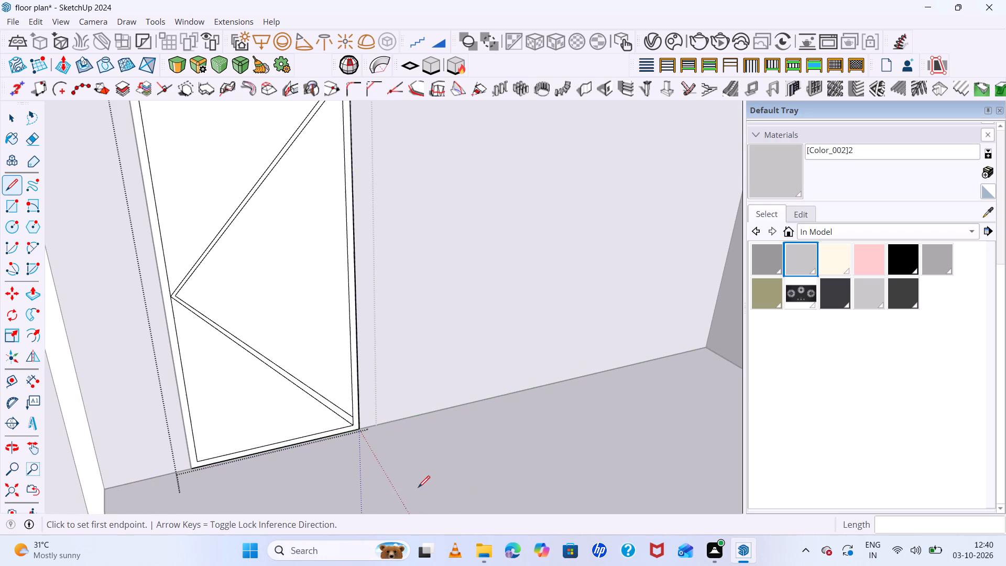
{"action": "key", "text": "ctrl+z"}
Draw a parallel line about 3' 8" long inside the lower diagonal to the inner frame's side edge, and exit the group.
{"action": "scroll", "coordinate": [228, 338], "scroll_direction": "up", "scroll_amount": 4}
{"action": "scroll", "coordinate": [152, 273], "scroll_direction": "up", "scroll_amount": 3}
{"action": "double_click", "coordinate": [155, 284]}
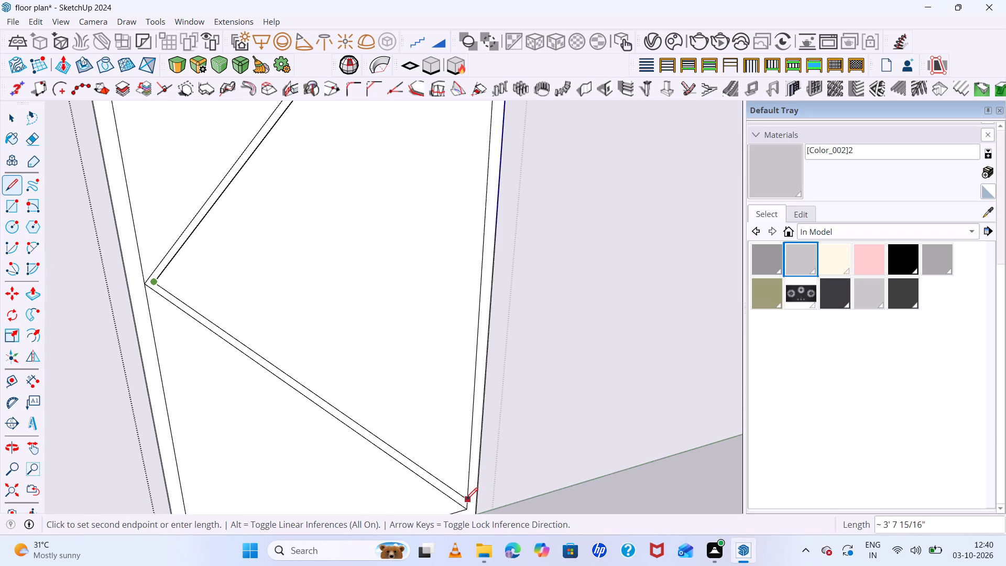
{"action": "scroll", "coordinate": [466, 498], "scroll_direction": "up", "scroll_amount": 6}
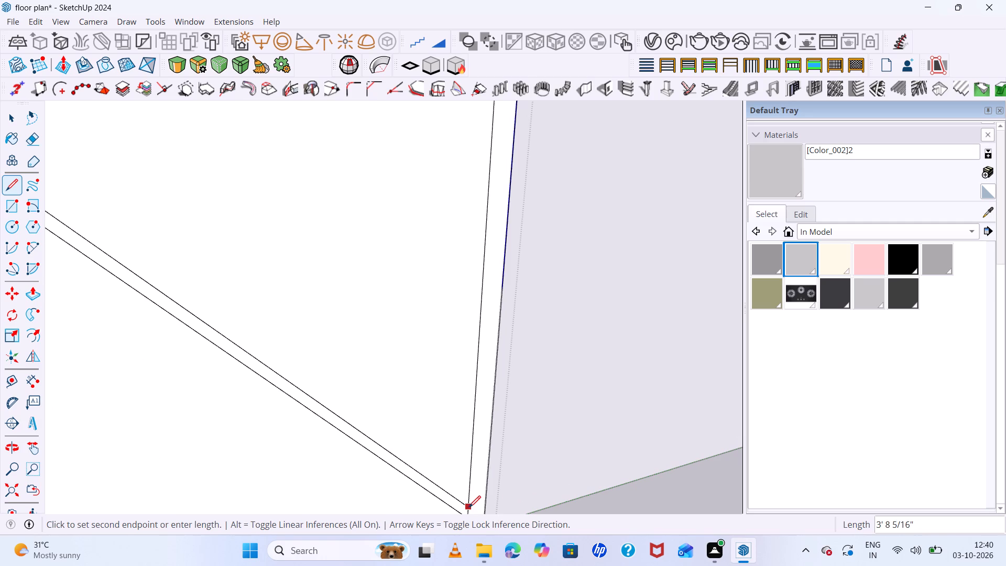
{"action": "left_click", "coordinate": [469, 507]}
{"action": "scroll", "coordinate": [438, 395], "scroll_direction": "down", "scroll_amount": 14}
{"action": "middle_click_drag", "start_coordinate": [515, 471], "coordinate": [359, 476]}
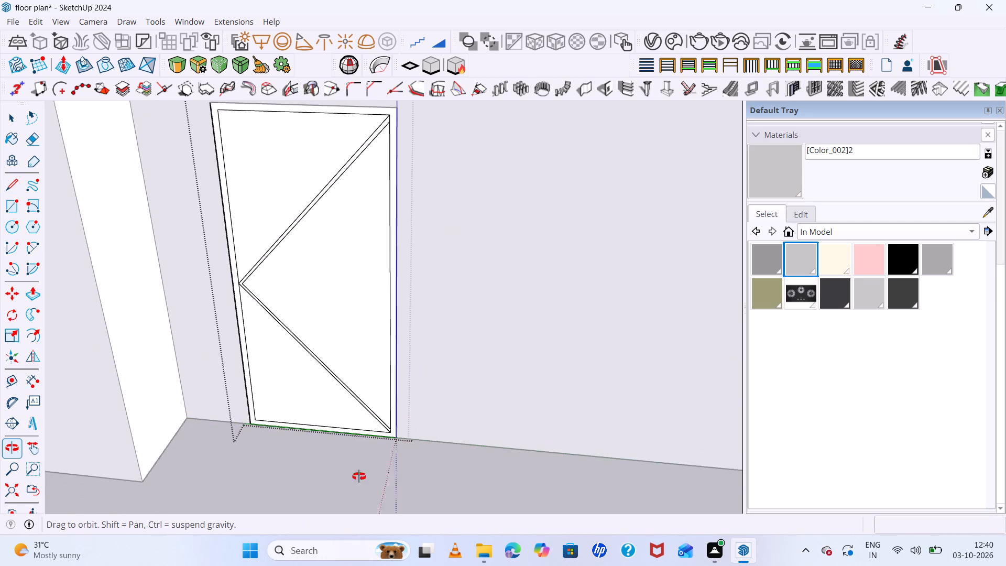
{"action": "middle_click_drag", "start_coordinate": [359, 476], "coordinate": [350, 438]}
{"action": "key", "text": "space"}
{"action": "left_click", "coordinate": [355, 470]}
{"action": "scroll", "coordinate": [333, 466], "scroll_direction": "down", "scroll_amount": 7}
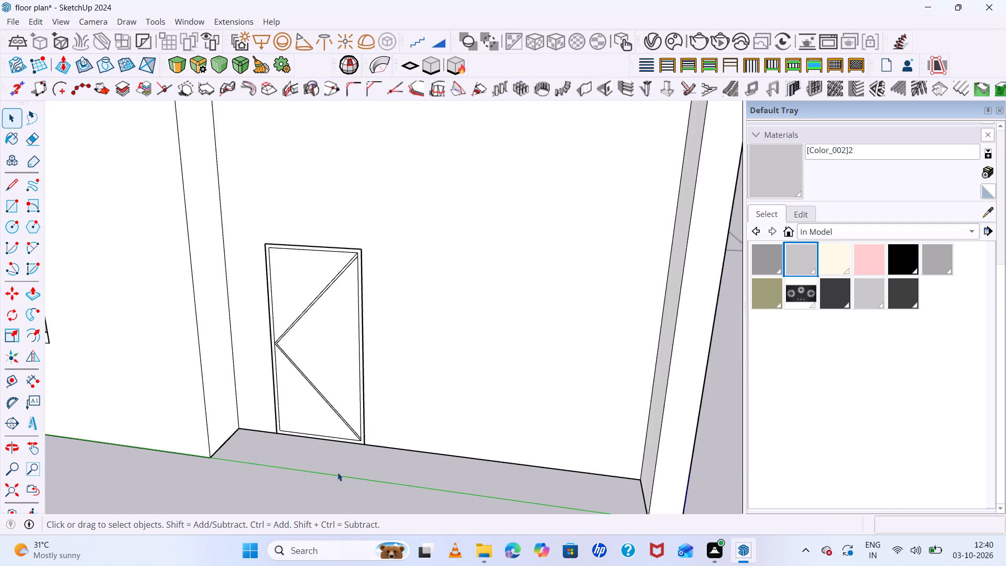
Reopen the door group for editing and select the large triangular face enclosed by the inner diagonals.
{"action": "middle_click_drag", "start_coordinate": [343, 483], "coordinate": [329, 458]}
{"action": "scroll", "coordinate": [298, 234], "scroll_direction": "up", "scroll_amount": 6}
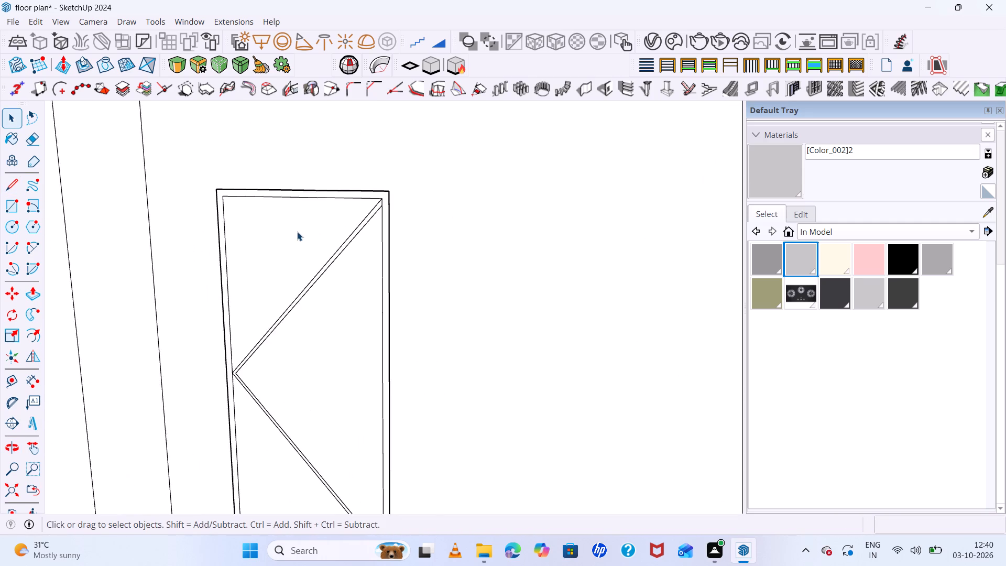
{"action": "scroll", "coordinate": [297, 232], "scroll_direction": "up", "scroll_amount": 5}
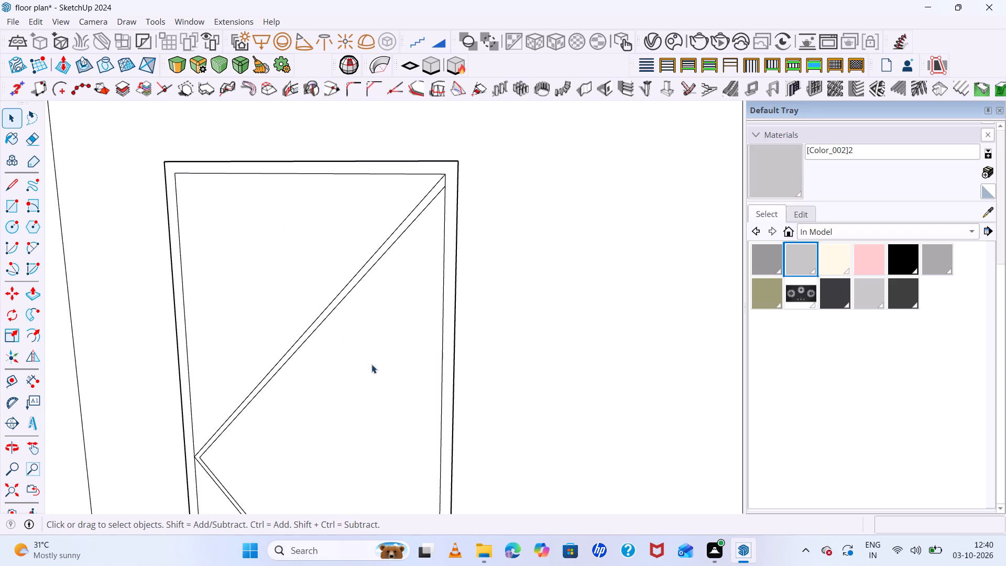
{"action": "scroll", "coordinate": [363, 349], "scroll_direction": "down", "scroll_amount": 11}
{"action": "middle_click_drag", "start_coordinate": [403, 356], "coordinate": [397, 329]}
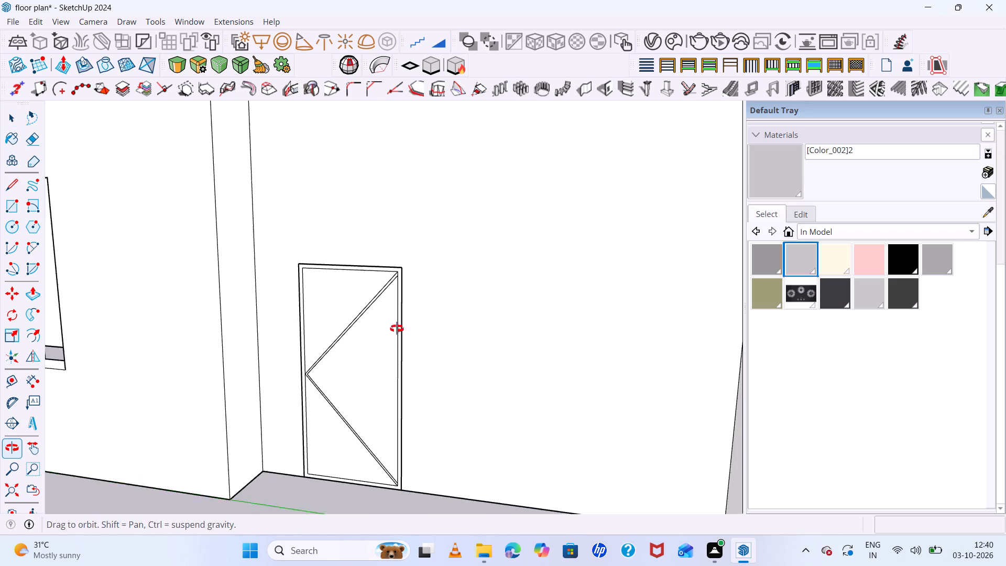
{"action": "middle_click_drag", "start_coordinate": [397, 329], "coordinate": [393, 306]}
{"action": "scroll", "coordinate": [355, 282], "scroll_direction": "up", "scroll_amount": 7}
{"action": "double_click", "coordinate": [349, 297]}
{"action": "scroll", "coordinate": [348, 306], "scroll_direction": "up", "scroll_amount": 5}
{"action": "left_click", "coordinate": [353, 315]}
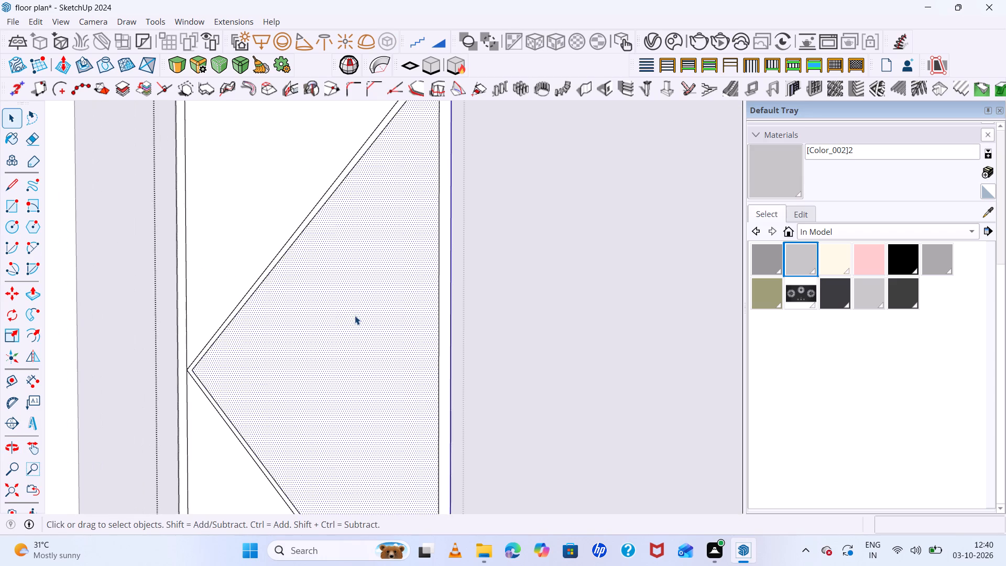
{"action": "scroll", "coordinate": [337, 310], "scroll_direction": "down", "scroll_amount": 6}
{"action": "middle_click_drag", "start_coordinate": [389, 357], "coordinate": [530, 384]}
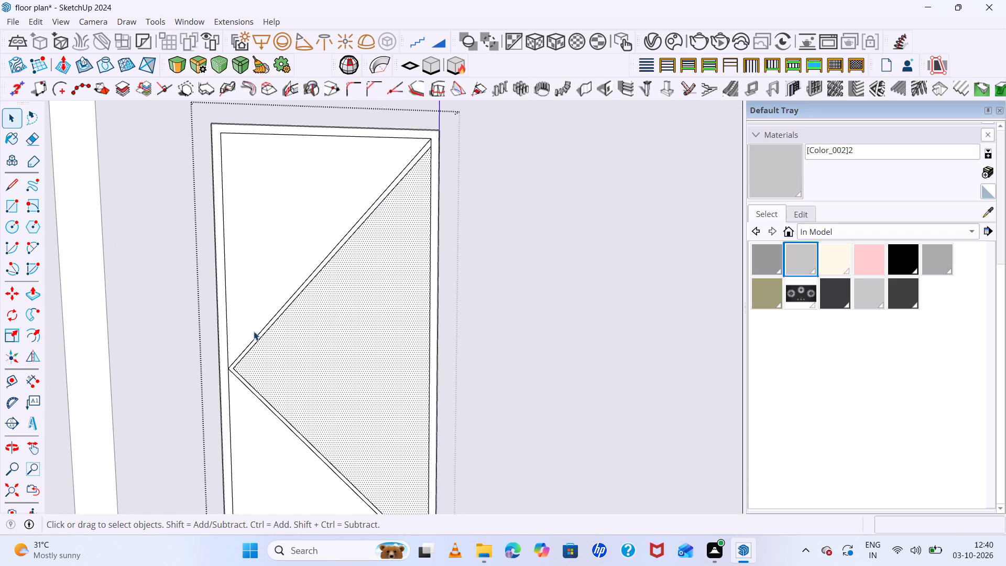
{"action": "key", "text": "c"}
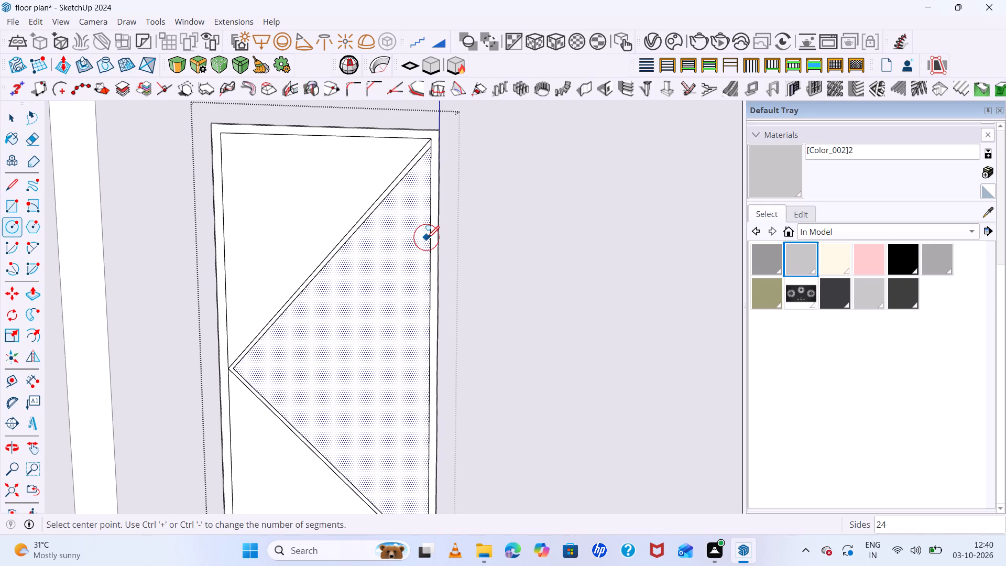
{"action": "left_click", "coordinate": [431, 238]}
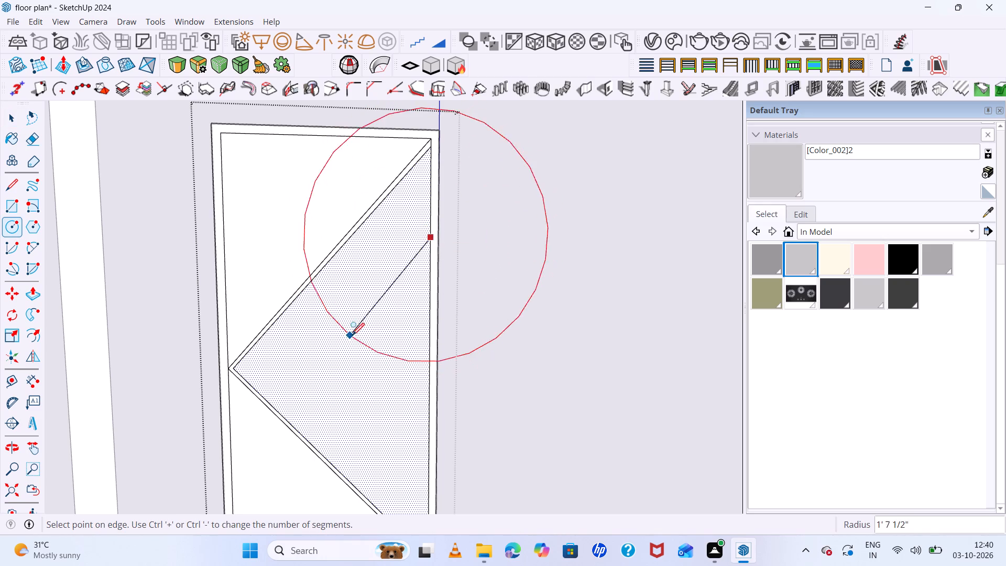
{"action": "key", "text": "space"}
Draw a 35-segment arc from the triangular face's vertical edge back to that edge, bulging about 1' 4" toward the diagonals' meeting point.
{"action": "key", "text": "a"}
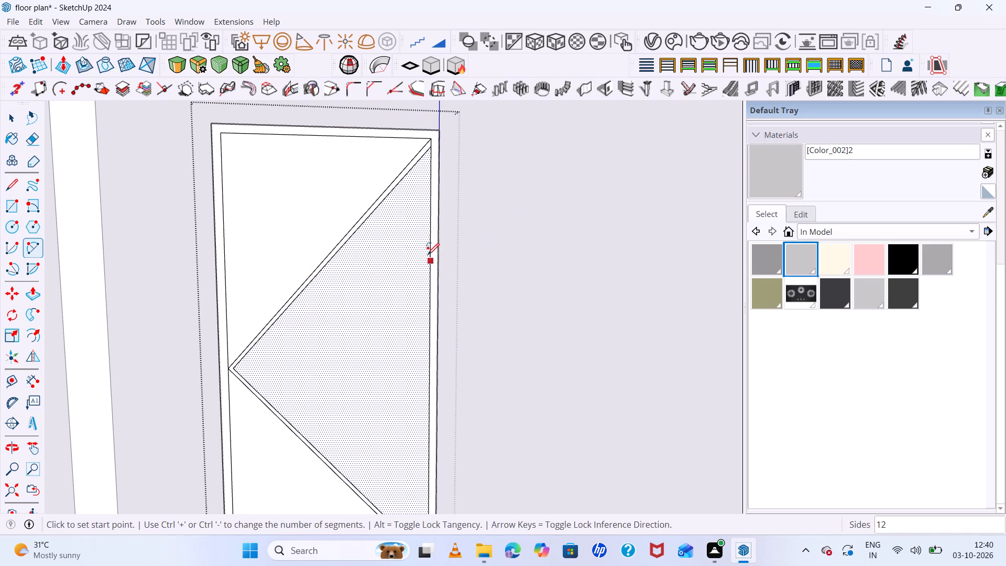
{"action": "left_click", "coordinate": [429, 246]}
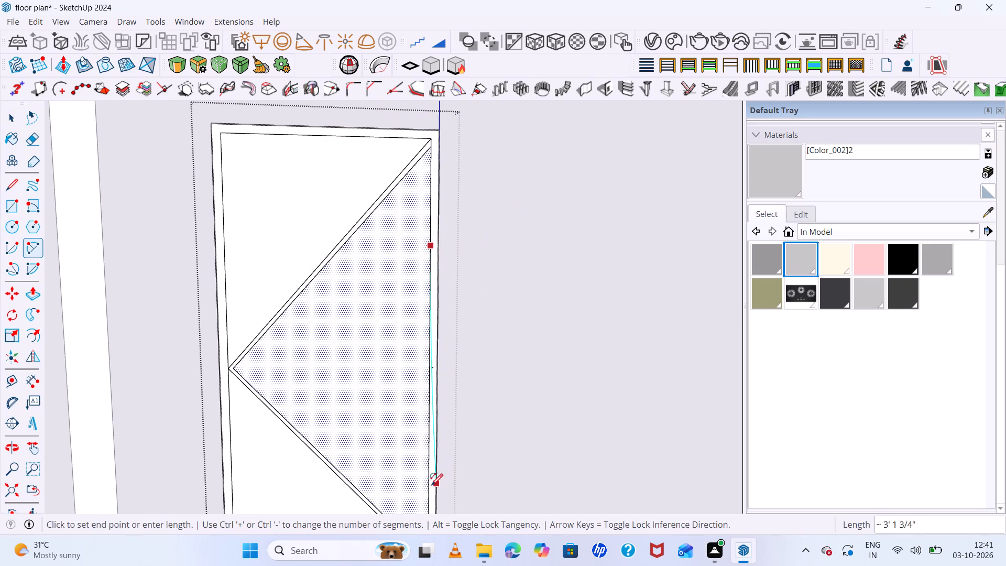
{"action": "left_click", "coordinate": [426, 492]}
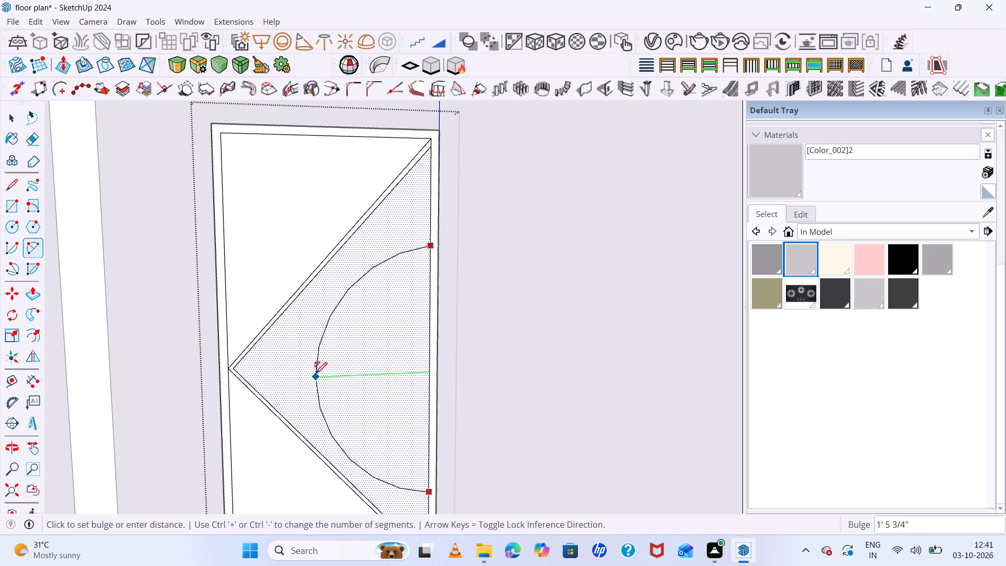
{"action": "left_click", "coordinate": [324, 351]}
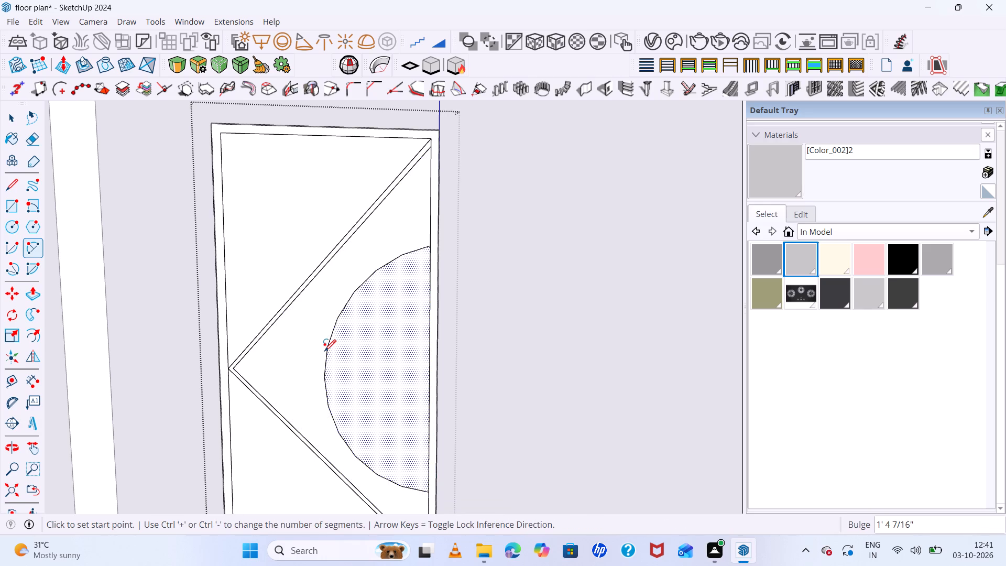
{"action": "type", "text": "35"}
{"action": "key", "text": "s"}
{"action": "key", "text": "Return"}
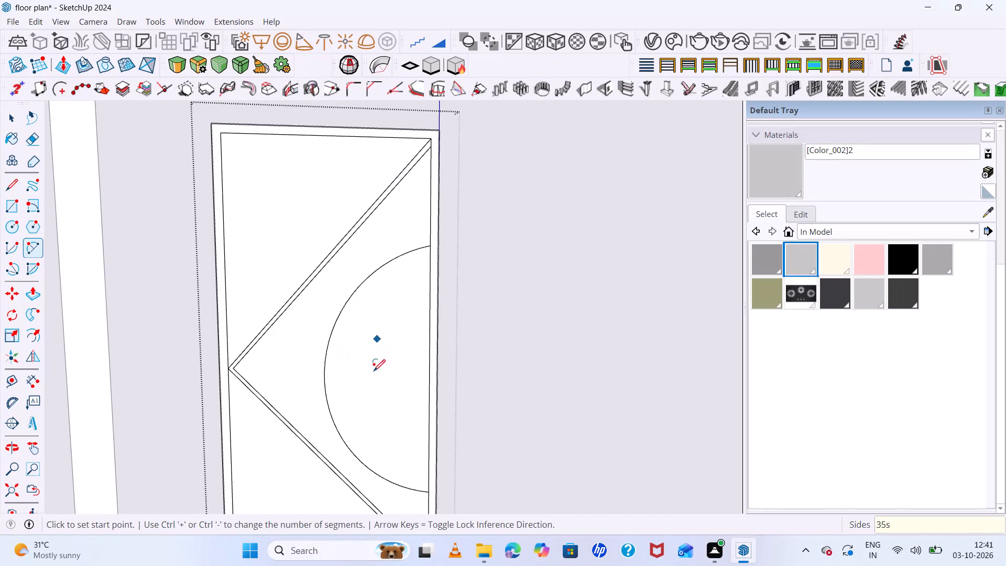
{"action": "middle_click_drag", "start_coordinate": [406, 389], "coordinate": [476, 361]}
{"action": "scroll", "coordinate": [406, 389], "scroll_direction": "down", "scroll_amount": 1}
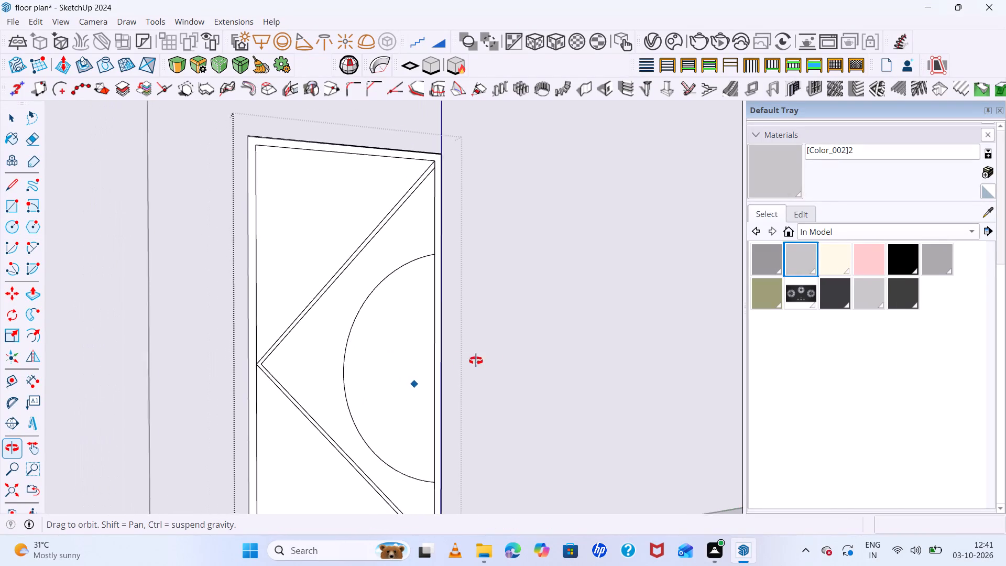
{"action": "middle_click_drag", "start_coordinate": [476, 361], "coordinate": [350, 401]}
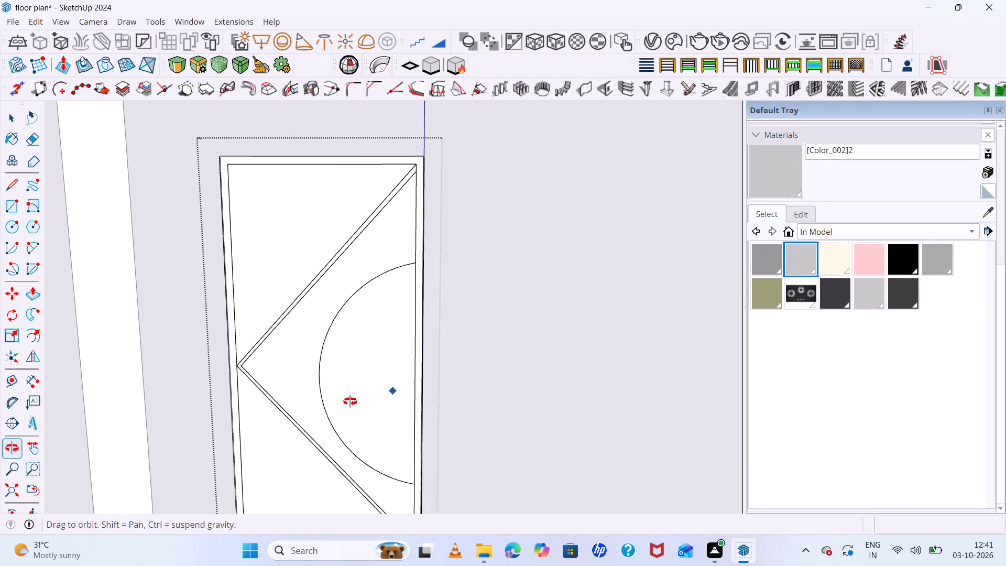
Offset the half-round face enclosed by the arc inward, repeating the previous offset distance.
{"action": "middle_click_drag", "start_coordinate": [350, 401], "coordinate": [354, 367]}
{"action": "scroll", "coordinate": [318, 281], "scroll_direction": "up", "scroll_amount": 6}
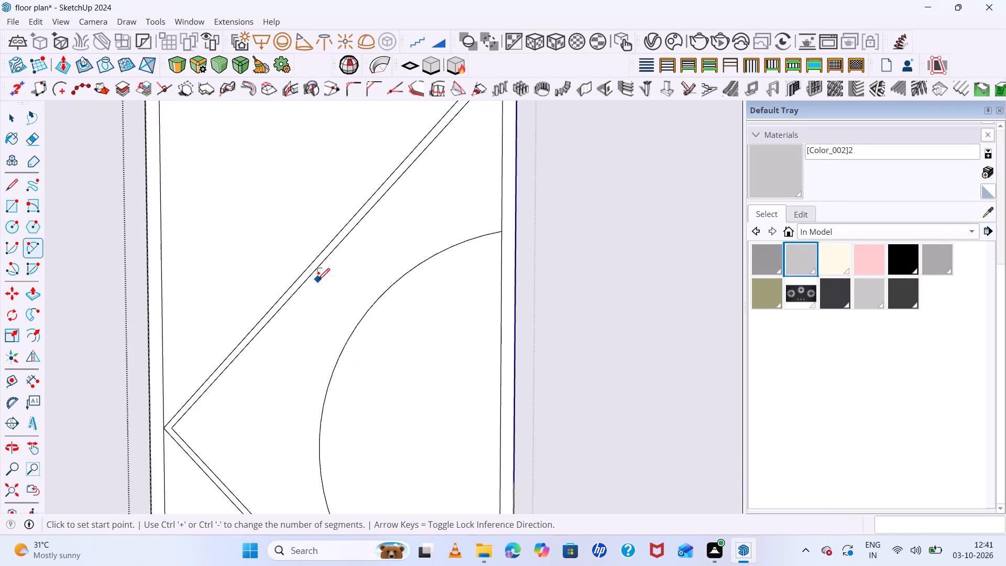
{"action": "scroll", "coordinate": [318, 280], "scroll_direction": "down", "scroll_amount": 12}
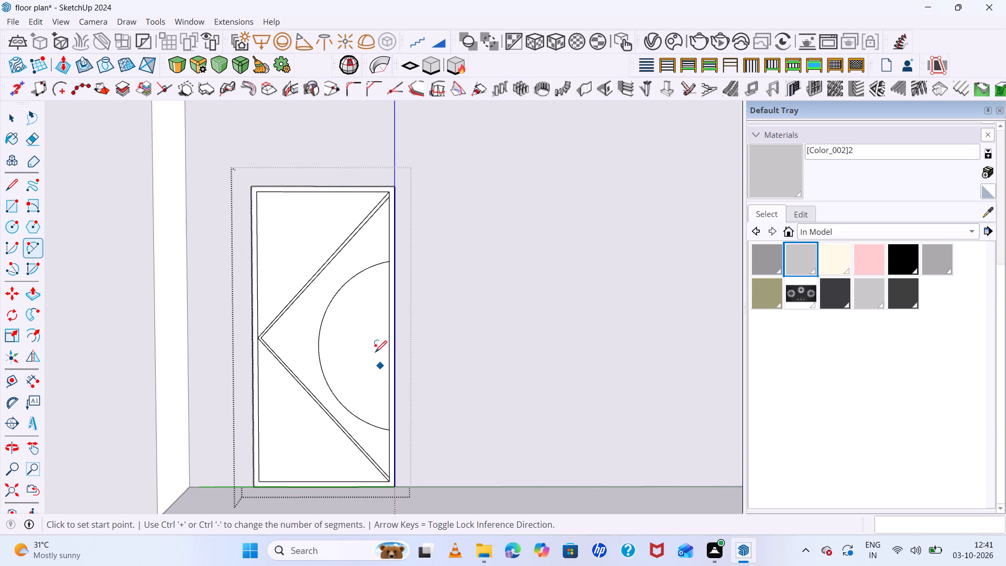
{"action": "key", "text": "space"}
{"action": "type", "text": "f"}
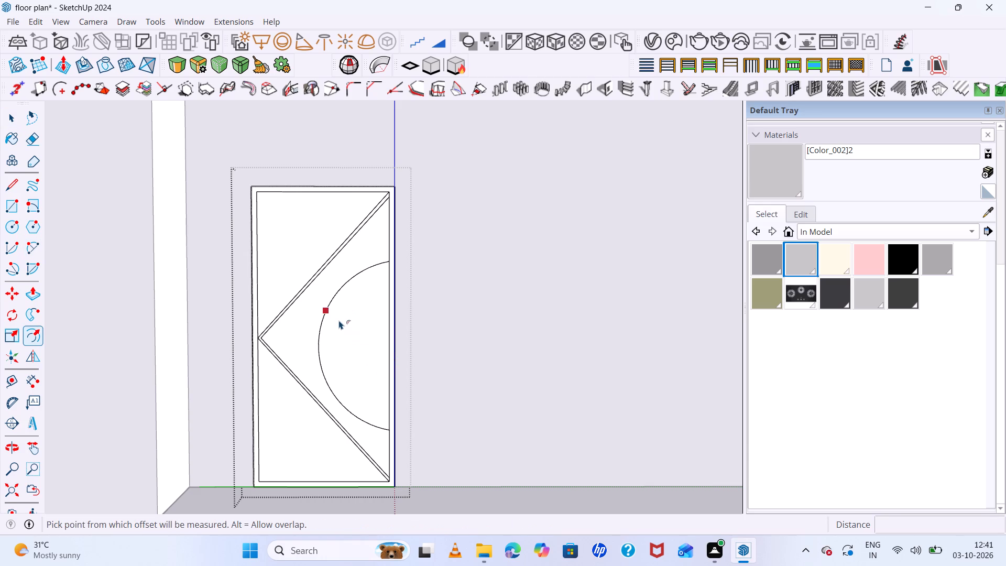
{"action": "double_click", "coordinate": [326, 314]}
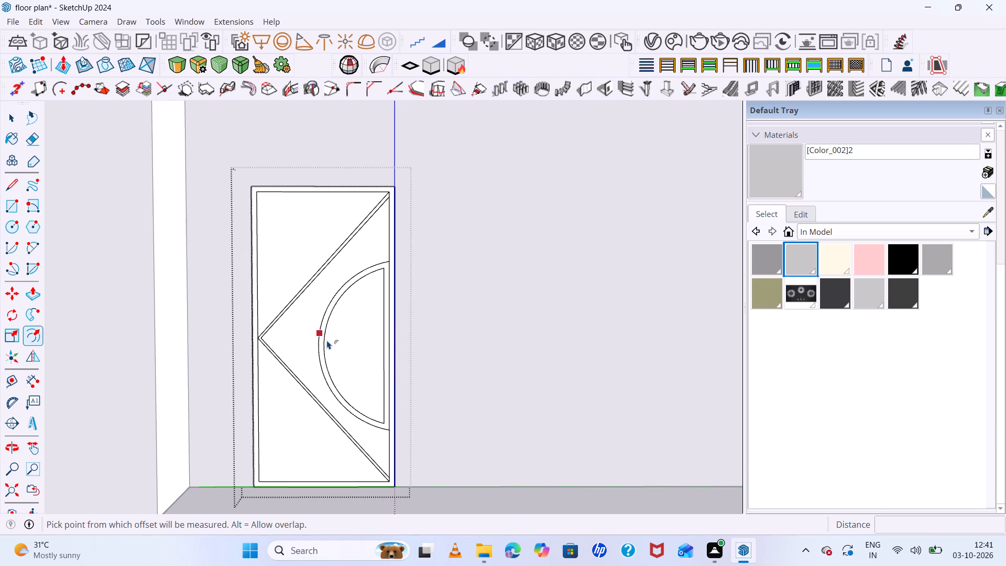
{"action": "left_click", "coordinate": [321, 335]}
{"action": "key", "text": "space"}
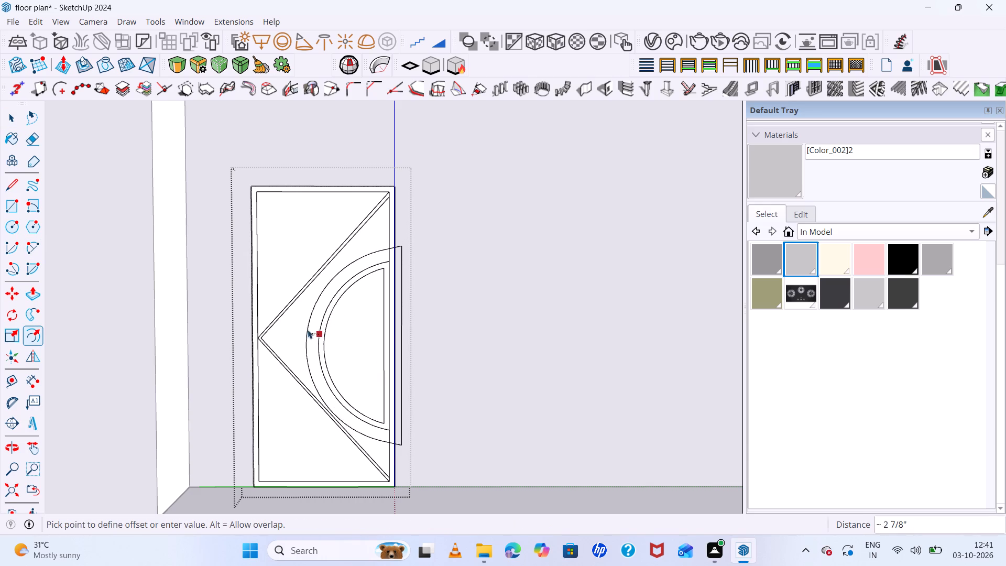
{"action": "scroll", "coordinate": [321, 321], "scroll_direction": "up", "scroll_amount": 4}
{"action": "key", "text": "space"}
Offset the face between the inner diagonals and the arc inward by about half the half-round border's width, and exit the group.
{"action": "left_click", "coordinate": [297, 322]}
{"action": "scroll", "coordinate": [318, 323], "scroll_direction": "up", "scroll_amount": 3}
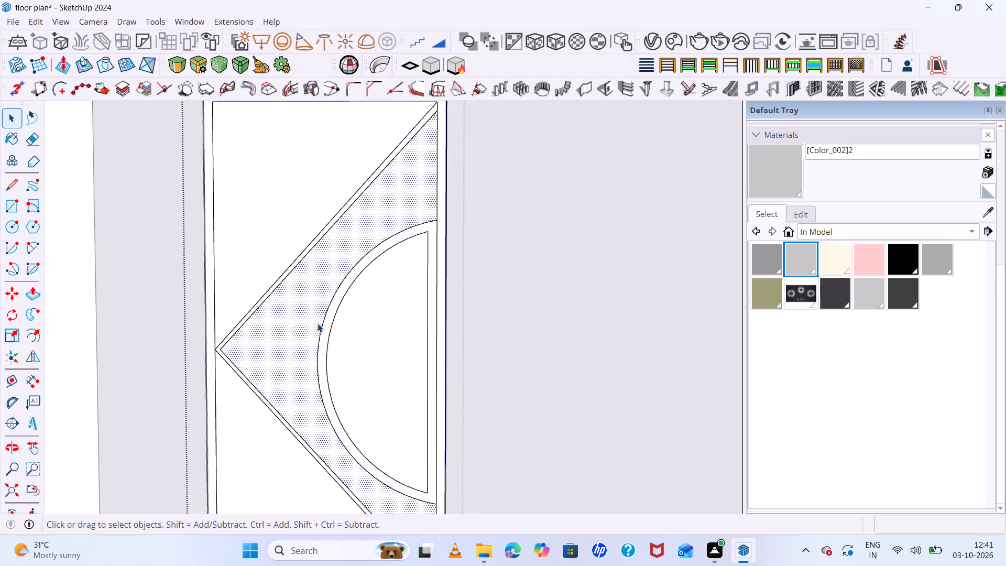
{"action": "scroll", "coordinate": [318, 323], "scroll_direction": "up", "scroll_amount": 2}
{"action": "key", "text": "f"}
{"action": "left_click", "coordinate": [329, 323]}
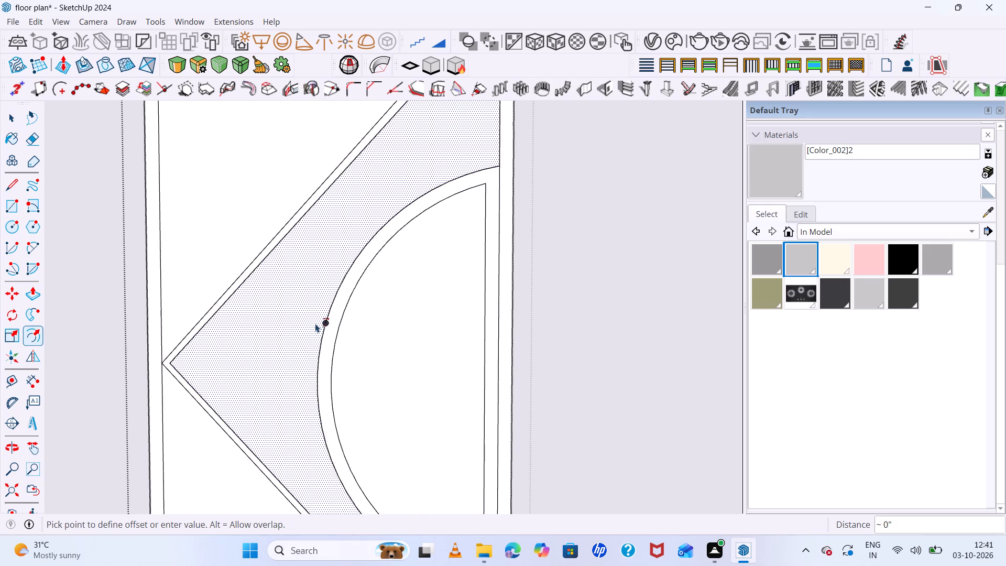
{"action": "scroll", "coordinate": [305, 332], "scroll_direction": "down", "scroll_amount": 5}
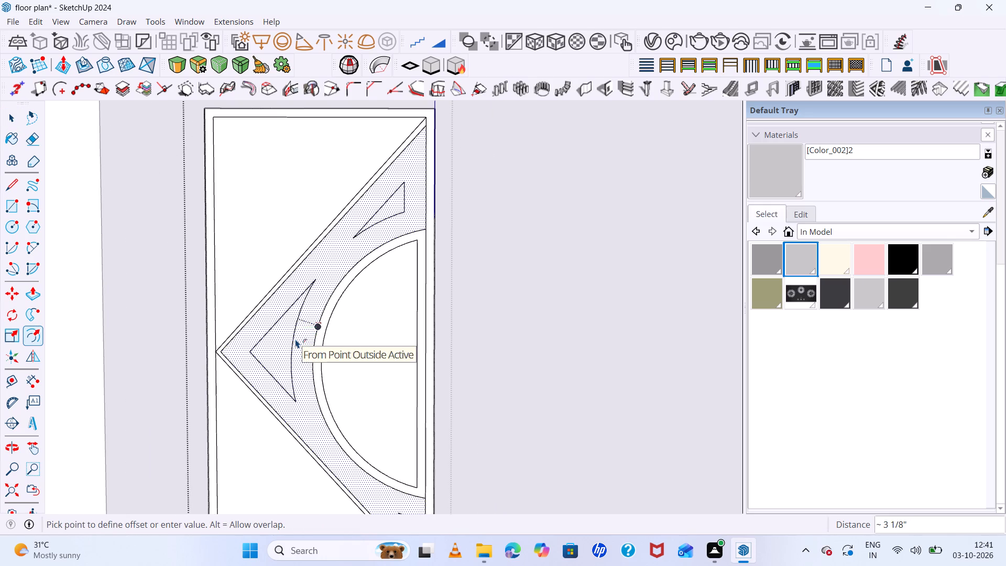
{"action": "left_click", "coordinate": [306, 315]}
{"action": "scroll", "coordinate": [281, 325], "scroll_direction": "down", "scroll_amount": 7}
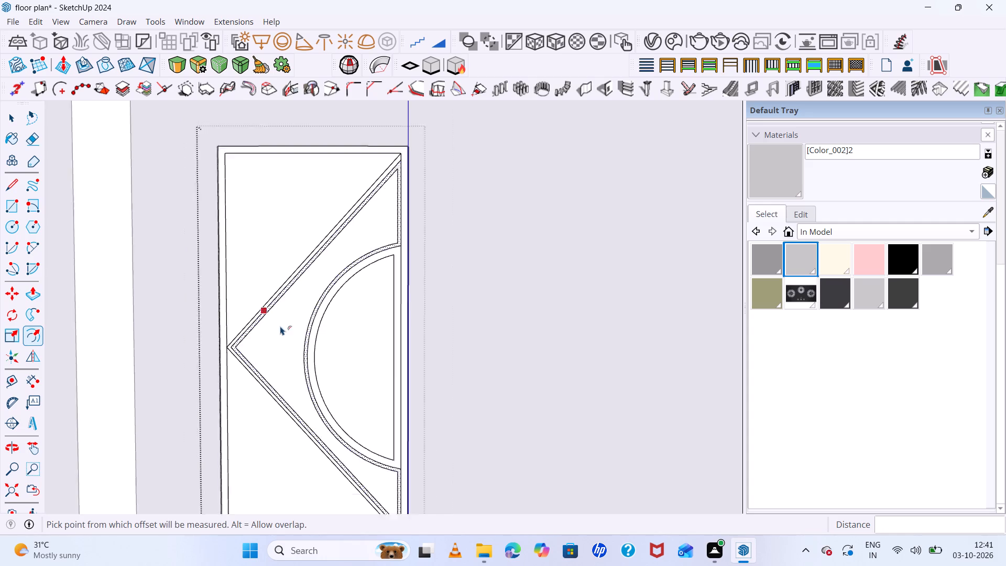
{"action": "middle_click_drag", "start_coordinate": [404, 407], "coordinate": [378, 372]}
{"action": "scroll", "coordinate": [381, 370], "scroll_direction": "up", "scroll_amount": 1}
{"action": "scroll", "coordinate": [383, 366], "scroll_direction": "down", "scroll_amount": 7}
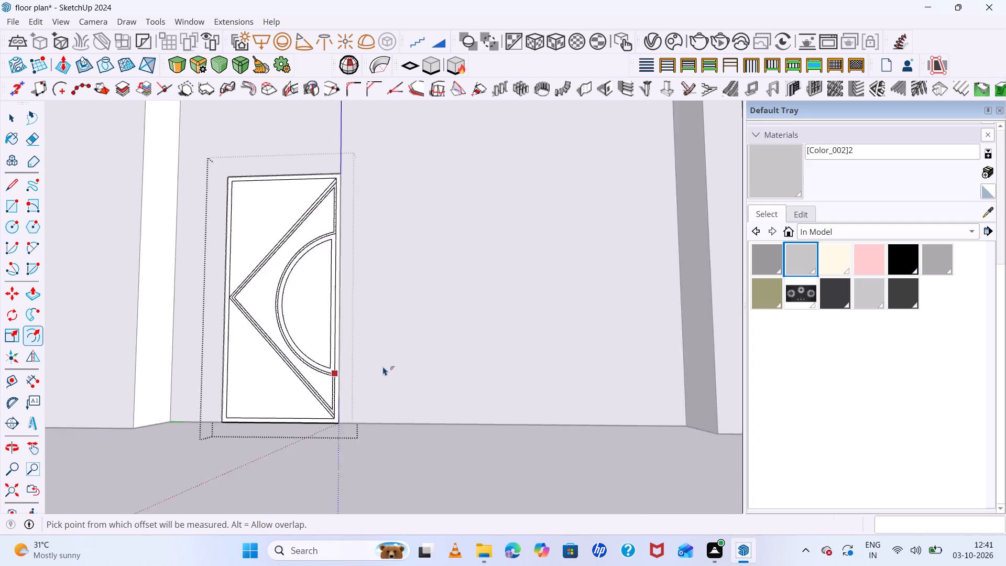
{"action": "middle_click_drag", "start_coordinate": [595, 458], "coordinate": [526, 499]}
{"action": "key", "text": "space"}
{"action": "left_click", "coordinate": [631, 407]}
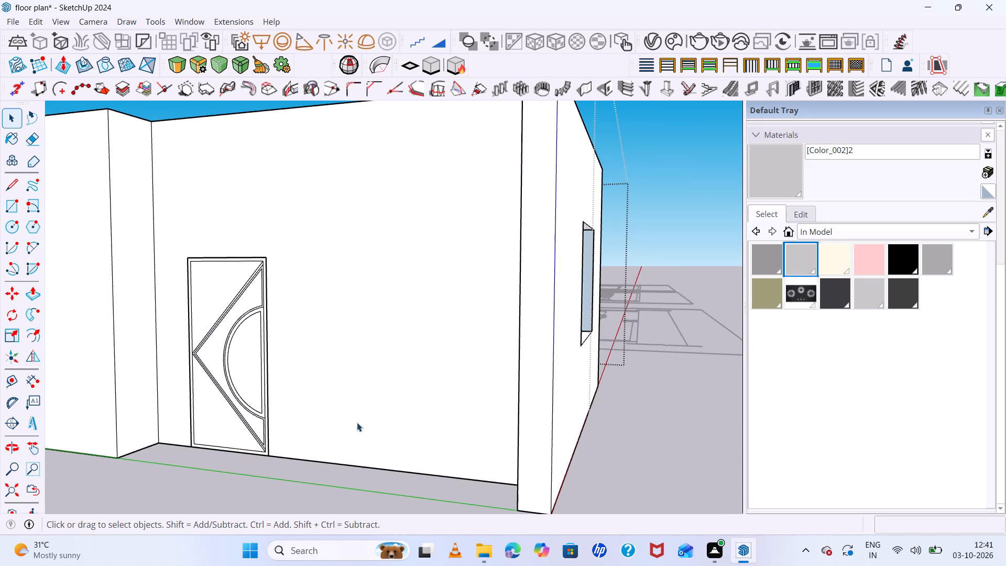
Examine the door's diagonal and arc pattern from several angles and distances.
{"action": "middle_click_drag", "start_coordinate": [357, 425], "coordinate": [463, 424]}
{"action": "scroll", "coordinate": [413, 386], "scroll_direction": "up", "scroll_amount": 6}
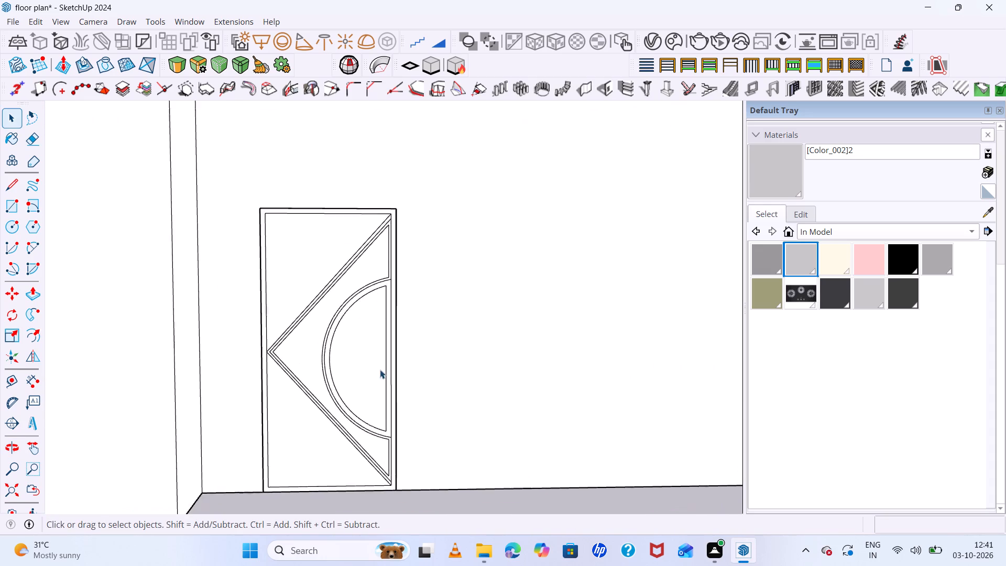
{"action": "scroll", "coordinate": [369, 362], "scroll_direction": "up", "scroll_amount": 5}
{"action": "middle_click_drag", "start_coordinate": [397, 349], "coordinate": [354, 362]}
{"action": "scroll", "coordinate": [367, 346], "scroll_direction": "up", "scroll_amount": 8}
{"action": "scroll", "coordinate": [367, 345], "scroll_direction": "down", "scroll_amount": 15}
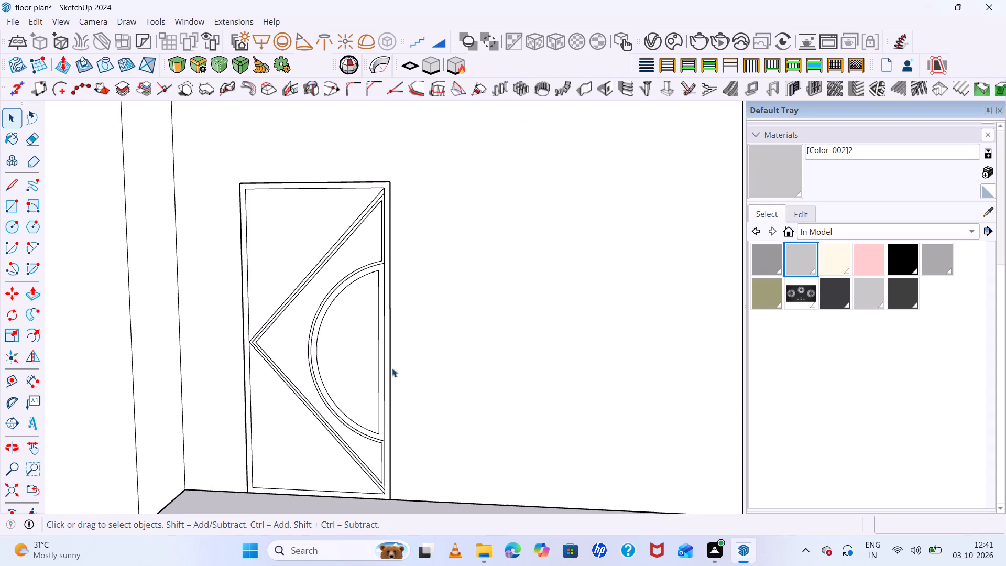
{"action": "middle_click_drag", "start_coordinate": [395, 377], "coordinate": [435, 436]}
{"action": "scroll", "coordinate": [429, 281], "scroll_direction": "up", "scroll_amount": 13}
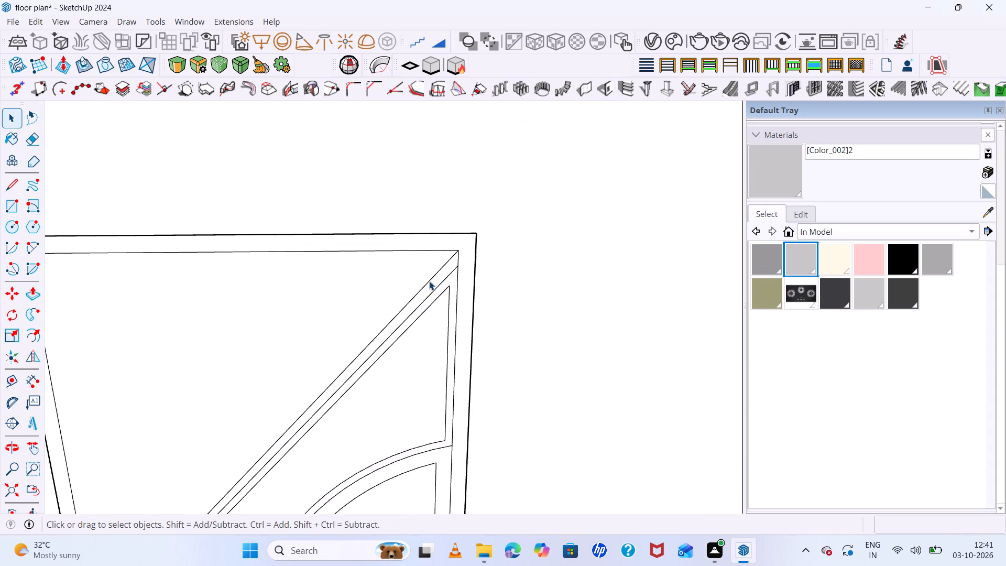
{"action": "scroll", "coordinate": [432, 271], "scroll_direction": "down", "scroll_amount": 15}
{"action": "middle_click_drag", "start_coordinate": [525, 467], "coordinate": [512, 357]}
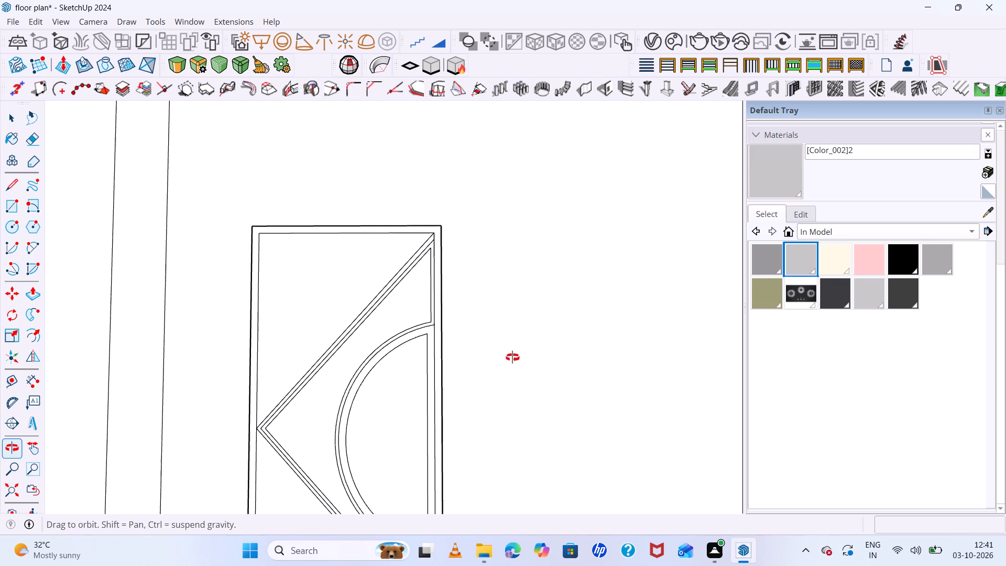
{"action": "middle_click_drag", "start_coordinate": [512, 357], "coordinate": [512, 355]}
{"action": "scroll", "coordinate": [462, 339], "scroll_direction": "down", "scroll_amount": 15}
{"action": "middle_click_drag", "start_coordinate": [469, 402], "coordinate": [476, 446]}
{"action": "scroll", "coordinate": [445, 426], "scroll_direction": "up", "scroll_amount": 9}
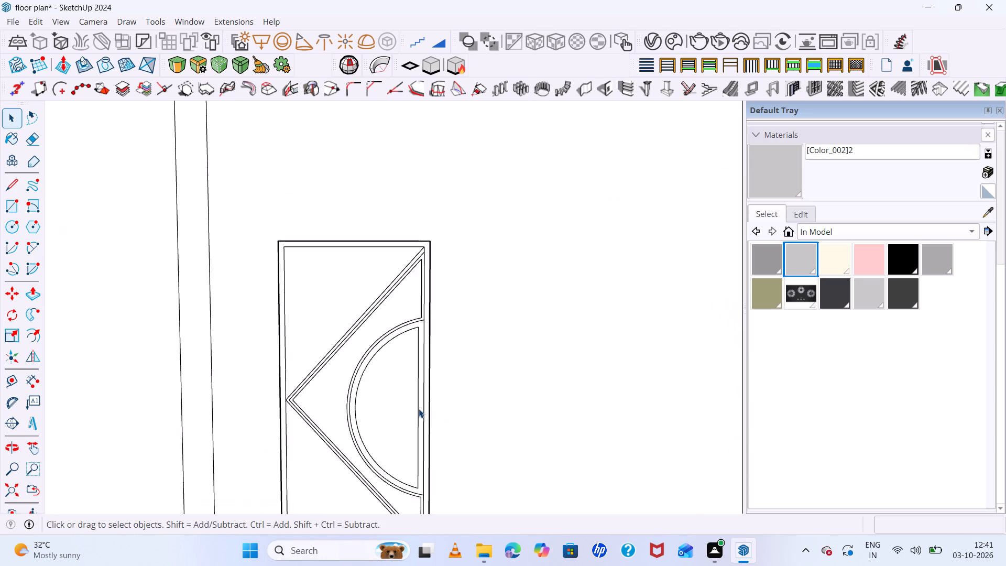
{"action": "scroll", "coordinate": [419, 409], "scroll_direction": "up", "scroll_amount": 4}
{"action": "scroll", "coordinate": [364, 375], "scroll_direction": "down", "scroll_amount": 13}
{"action": "scroll", "coordinate": [351, 249], "scroll_direction": "down", "scroll_amount": 4}
{"action": "middle_click_drag", "start_coordinate": [448, 397], "coordinate": [441, 448]}
{"action": "scroll", "coordinate": [381, 371], "scroll_direction": "up", "scroll_amount": 12}
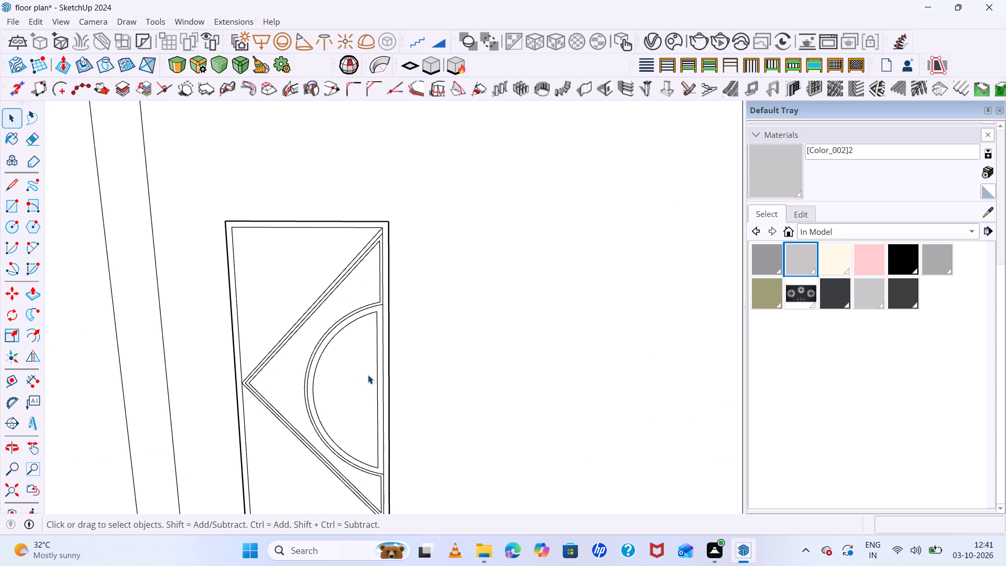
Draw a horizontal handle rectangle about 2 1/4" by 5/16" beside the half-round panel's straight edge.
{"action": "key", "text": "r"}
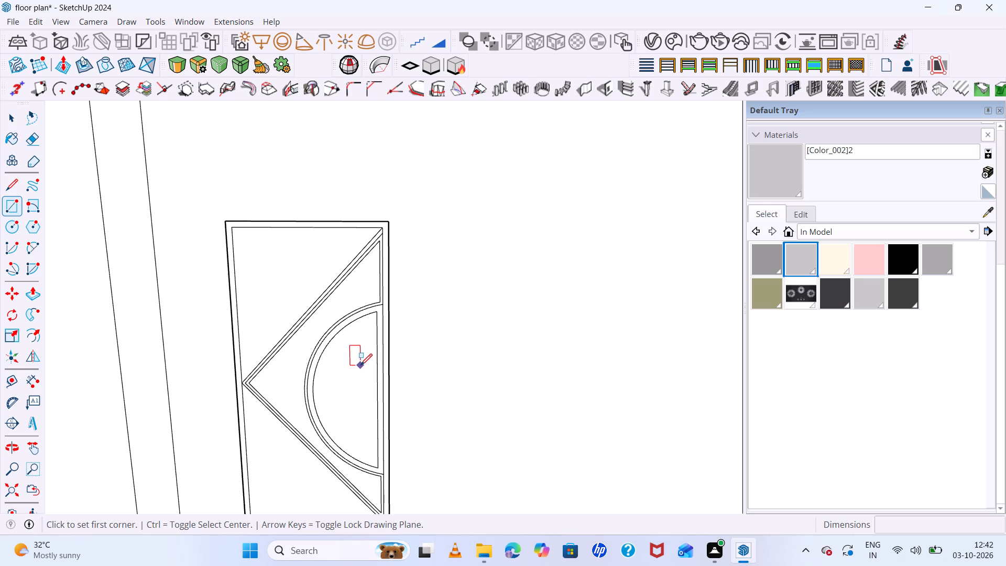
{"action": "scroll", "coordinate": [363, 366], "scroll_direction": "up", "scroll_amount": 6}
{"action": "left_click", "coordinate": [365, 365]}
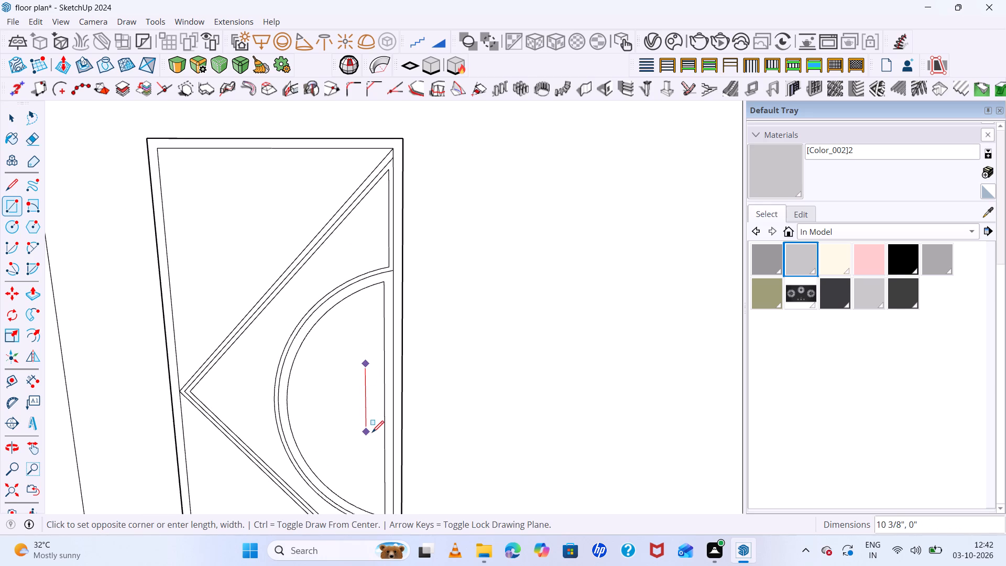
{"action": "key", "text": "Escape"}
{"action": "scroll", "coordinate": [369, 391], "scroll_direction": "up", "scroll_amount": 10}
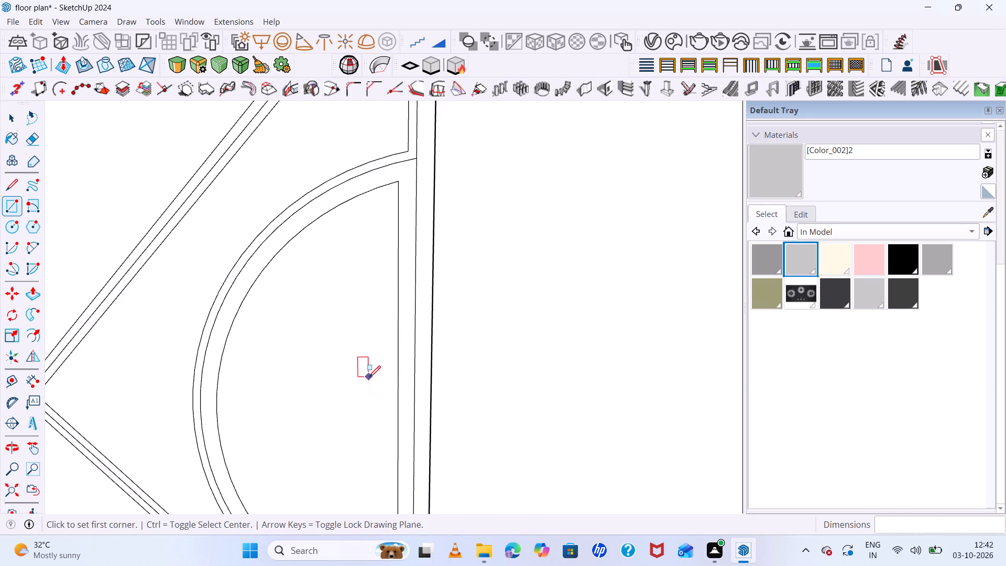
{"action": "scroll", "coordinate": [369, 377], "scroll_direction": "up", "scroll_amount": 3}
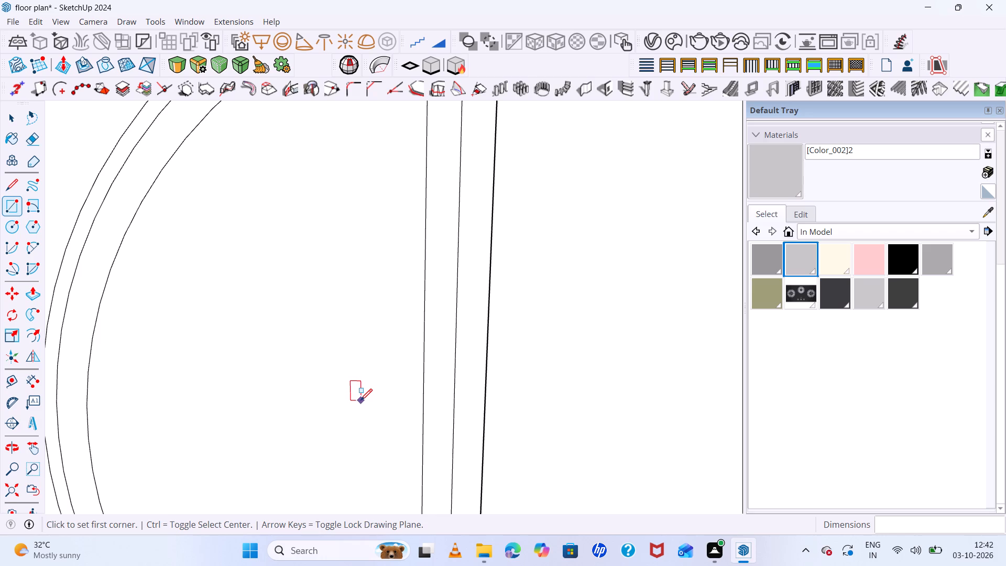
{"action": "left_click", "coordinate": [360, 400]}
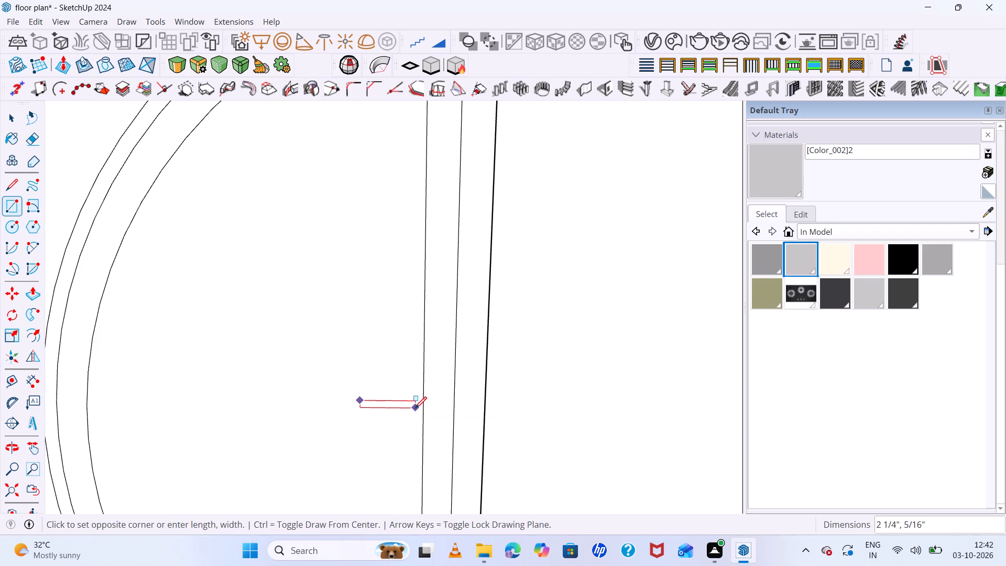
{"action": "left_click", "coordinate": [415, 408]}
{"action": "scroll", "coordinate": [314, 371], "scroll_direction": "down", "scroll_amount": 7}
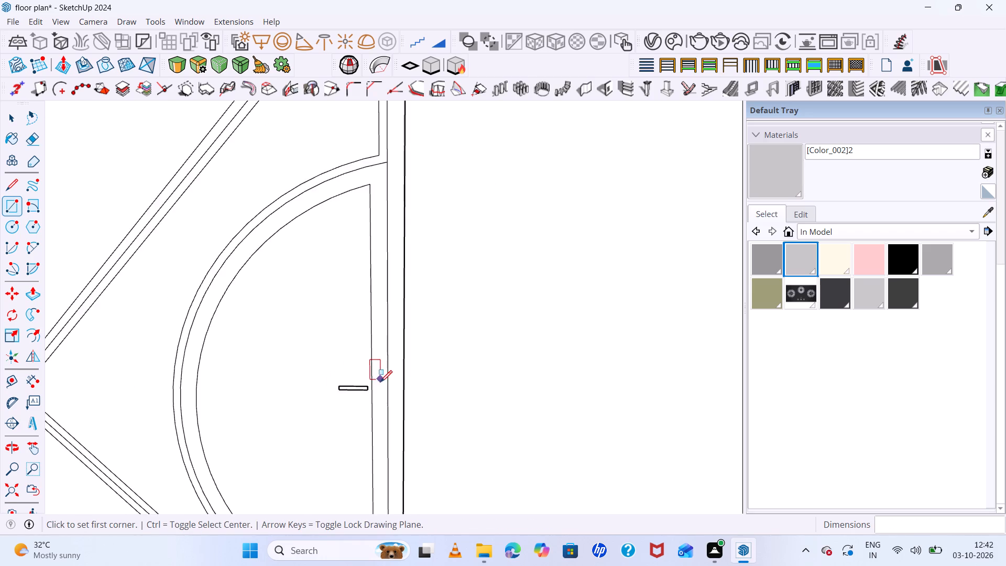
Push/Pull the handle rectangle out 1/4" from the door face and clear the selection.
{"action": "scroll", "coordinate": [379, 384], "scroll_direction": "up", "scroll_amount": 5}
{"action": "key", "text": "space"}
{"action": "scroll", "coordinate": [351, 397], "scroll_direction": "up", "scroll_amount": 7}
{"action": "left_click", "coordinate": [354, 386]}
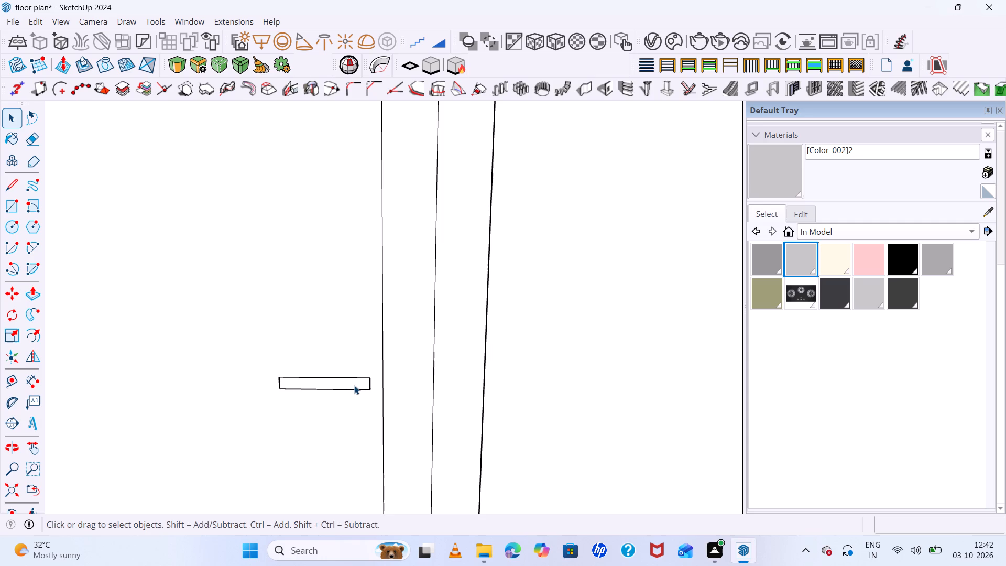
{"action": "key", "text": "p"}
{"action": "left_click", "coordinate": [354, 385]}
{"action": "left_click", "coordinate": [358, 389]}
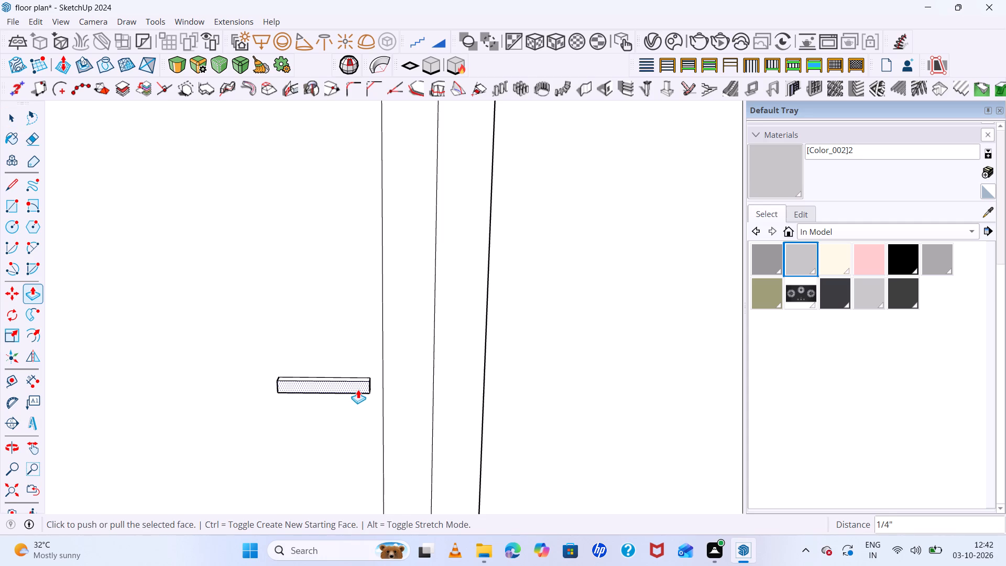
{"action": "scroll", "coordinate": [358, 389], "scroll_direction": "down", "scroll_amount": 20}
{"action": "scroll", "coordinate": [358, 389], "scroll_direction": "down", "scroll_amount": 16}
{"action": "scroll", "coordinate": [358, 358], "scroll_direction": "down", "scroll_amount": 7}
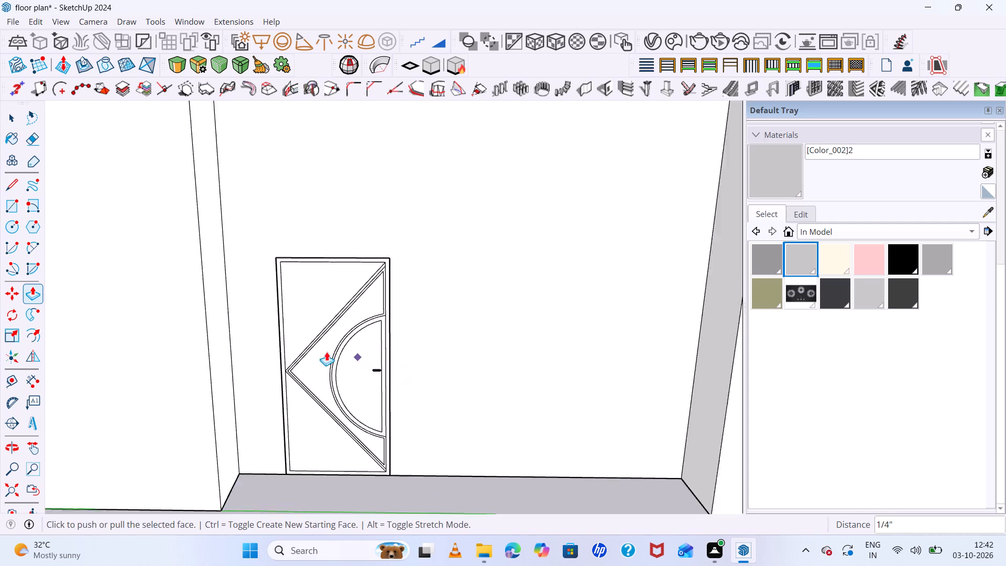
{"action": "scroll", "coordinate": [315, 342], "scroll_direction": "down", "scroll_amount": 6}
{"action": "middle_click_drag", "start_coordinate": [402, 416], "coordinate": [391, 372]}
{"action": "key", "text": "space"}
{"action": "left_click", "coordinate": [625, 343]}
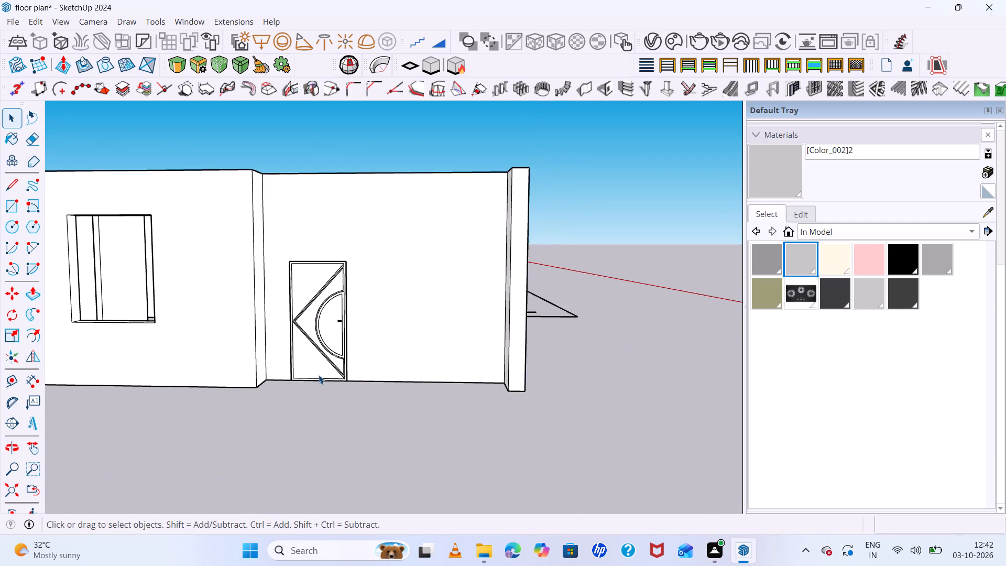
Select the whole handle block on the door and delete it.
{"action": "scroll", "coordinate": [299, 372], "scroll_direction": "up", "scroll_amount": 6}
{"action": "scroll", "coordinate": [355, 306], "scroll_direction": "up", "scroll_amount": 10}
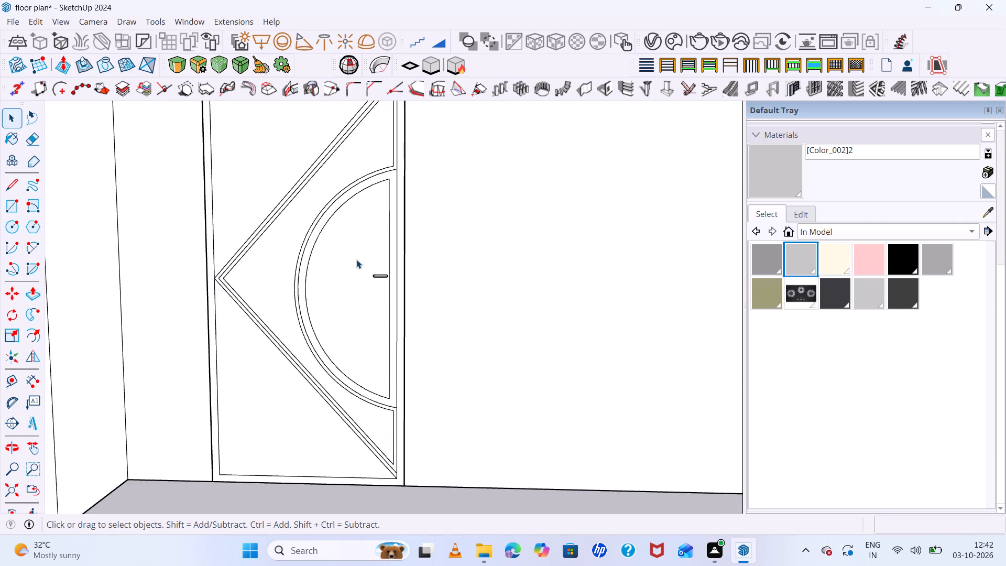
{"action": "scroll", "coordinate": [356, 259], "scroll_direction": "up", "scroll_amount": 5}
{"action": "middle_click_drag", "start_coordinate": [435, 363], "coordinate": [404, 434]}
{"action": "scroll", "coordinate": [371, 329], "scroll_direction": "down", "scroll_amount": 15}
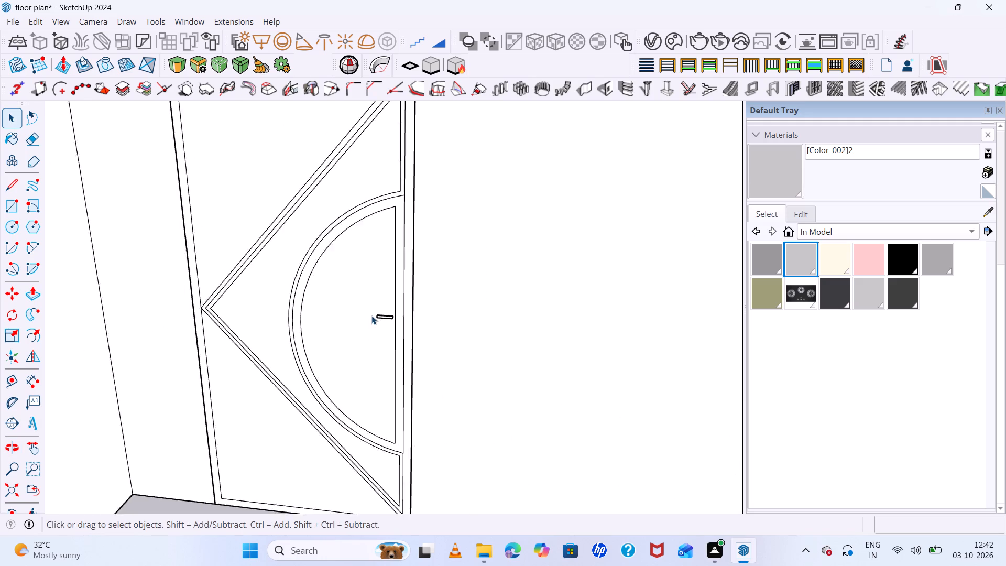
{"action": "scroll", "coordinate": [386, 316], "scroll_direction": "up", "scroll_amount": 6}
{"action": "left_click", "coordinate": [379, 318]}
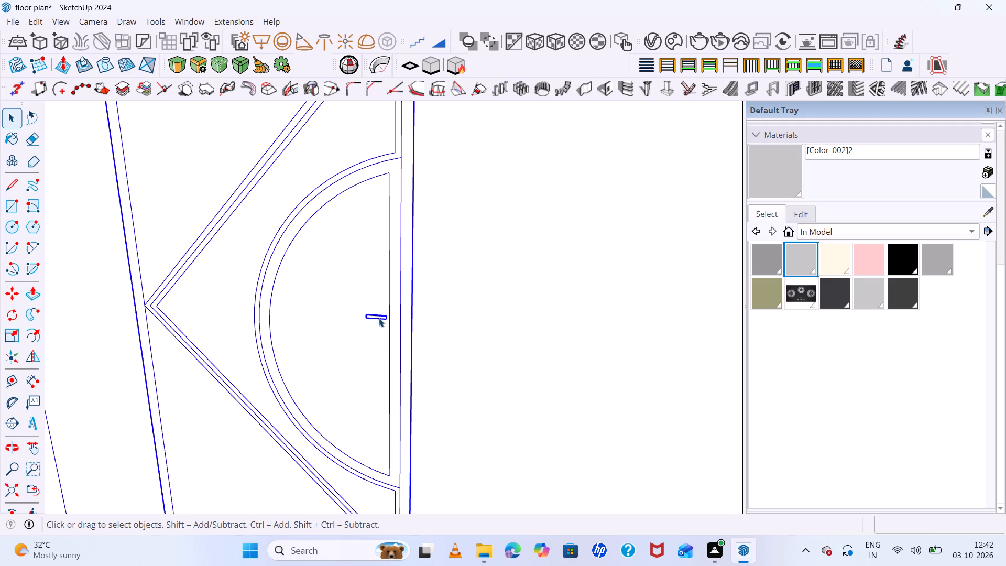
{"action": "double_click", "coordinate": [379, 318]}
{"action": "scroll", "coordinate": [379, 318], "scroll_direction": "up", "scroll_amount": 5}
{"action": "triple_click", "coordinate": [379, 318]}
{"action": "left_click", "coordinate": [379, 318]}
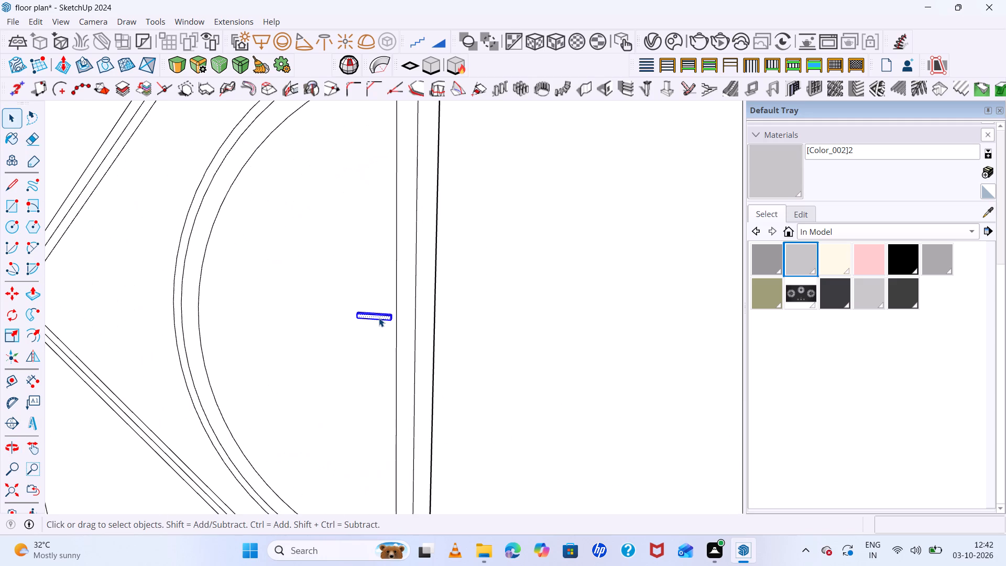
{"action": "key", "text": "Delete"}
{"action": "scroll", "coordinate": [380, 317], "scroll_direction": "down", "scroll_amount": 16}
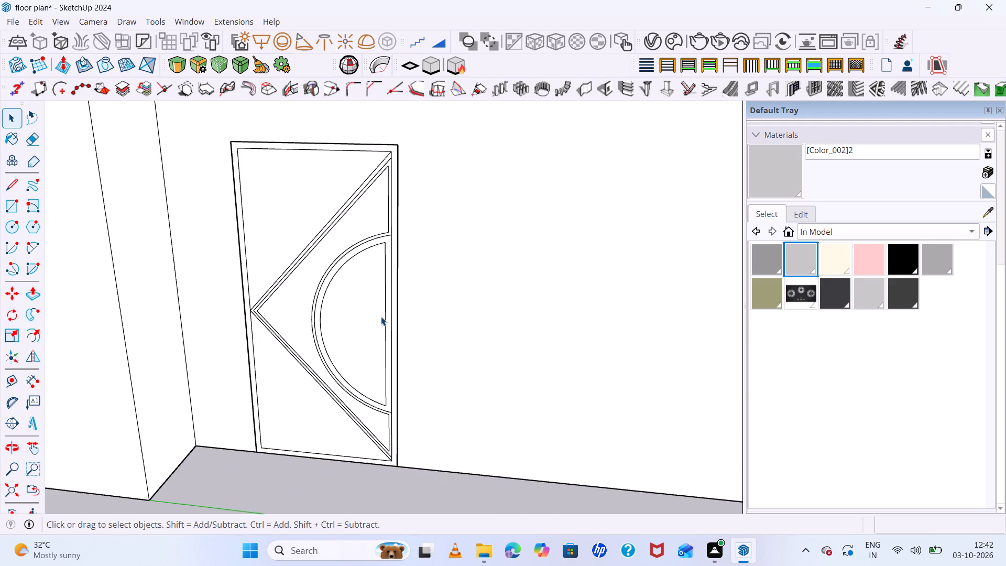
Undo the handle and all the arc, diagonal and inner-frame work, back to the plain door face inside its group.
{"action": "key", "text": "ctrl+z"}
{"action": "key", "text": "ctrl+z"}
{"action": "key", "text": "ctrl+z"}
{"action": "key", "text": "ctrl+z"}
{"action": "key", "text": "ctrl+z"}
{"action": "key", "text": "ctrl+z"}
{"action": "key", "text": "ctrl+z"}
{"action": "key", "text": "ctrl+z"}
{"action": "key", "text": "ctrl+z"}
{"action": "key", "text": "ctrl+z"}
{"action": "key", "text": "ctrl+z"}
{"action": "key", "text": "ctrl+z"}
{"action": "key", "text": "ctrl+z"}
{"action": "key", "text": "ctrl+z"}
{"action": "key", "text": "ctrl+z"}
{"action": "key", "text": "ctrl+z"}
{"action": "key", "text": "ctrl+z"}
{"action": "key", "text": "ctrl+z"}
{"action": "key", "text": "ctrl+z"}
{"action": "key", "text": "ctrl+z"}
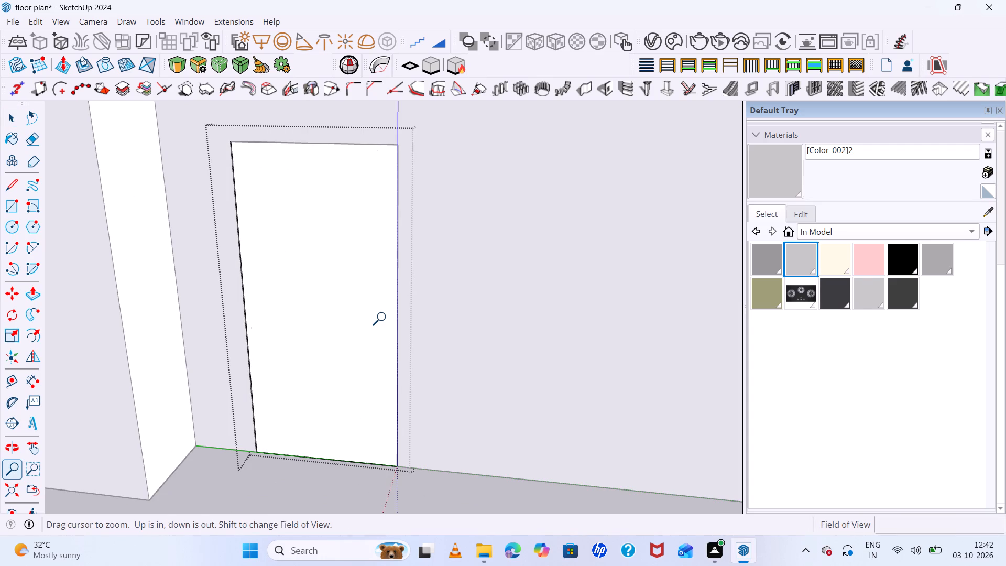
{"action": "key", "text": "space"}
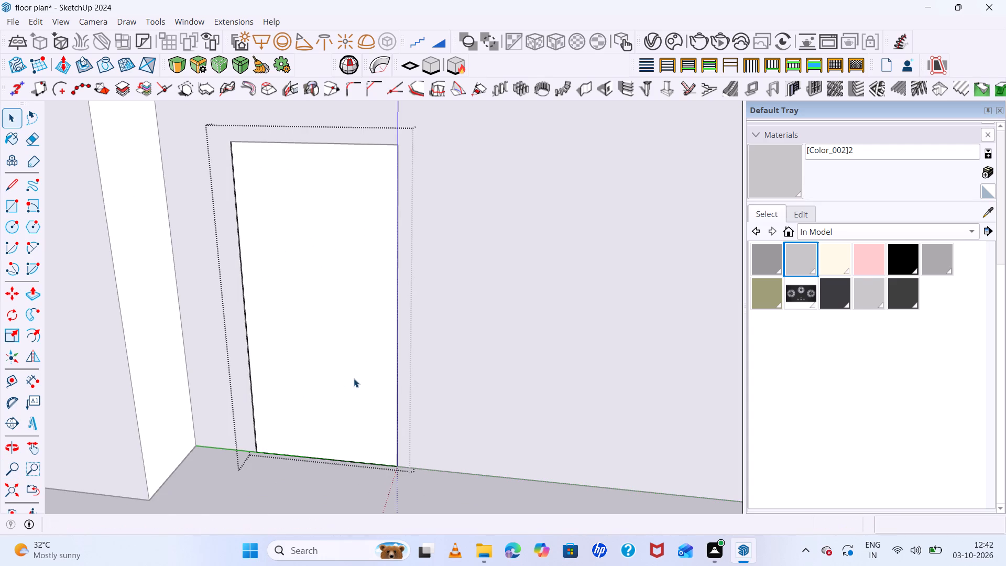
Move the door panel group from its bottom corner out of the kitchen doorway to open ground outside the house, about 13' 11" away.
{"action": "key", "text": "ctrl+z"}
{"action": "left_click", "coordinate": [356, 377]}
{"action": "left_click", "coordinate": [357, 377]}
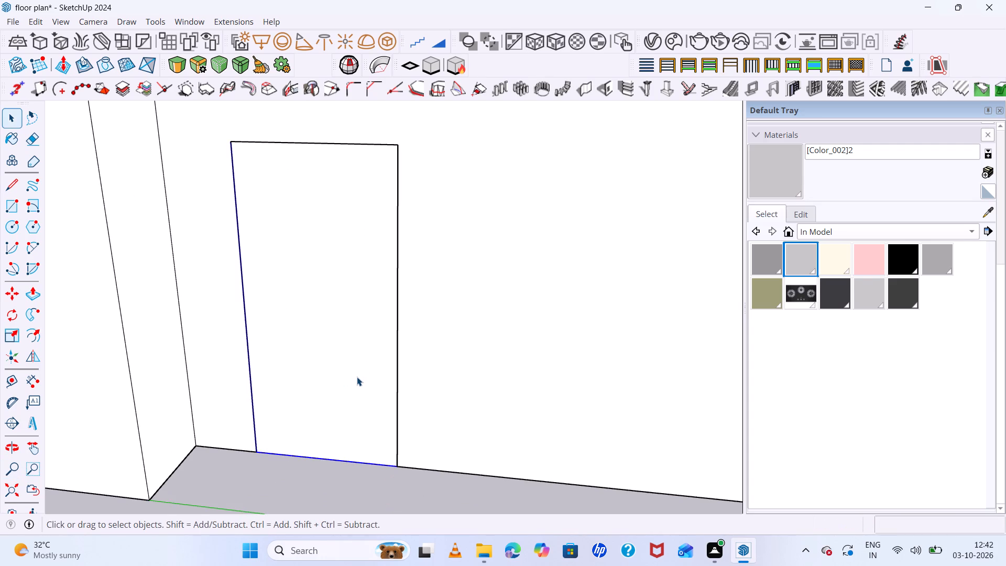
{"action": "key", "text": "m"}
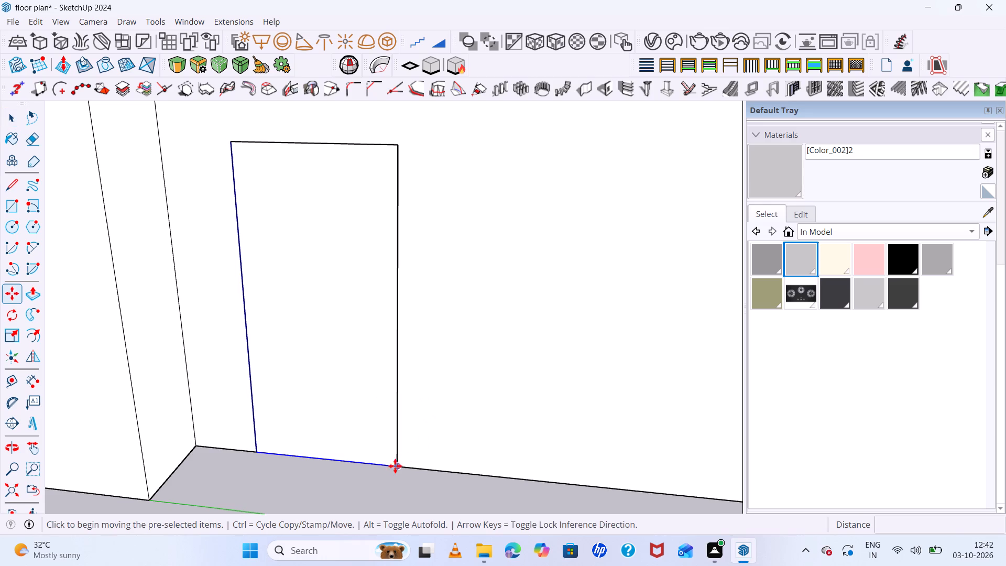
{"action": "left_click", "coordinate": [395, 466]}
{"action": "scroll", "coordinate": [313, 505], "scroll_direction": "down", "scroll_amount": 14}
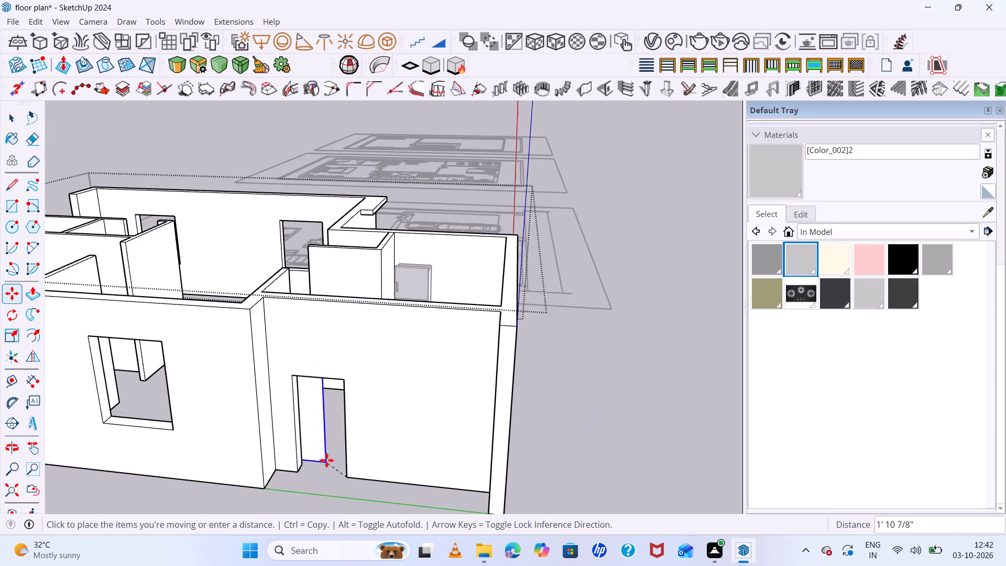
{"action": "scroll", "coordinate": [326, 460], "scroll_direction": "down", "scroll_amount": 9}
{"action": "left_click", "coordinate": [171, 505]}
{"action": "scroll", "coordinate": [446, 306], "scroll_direction": "down", "scroll_amount": 2}
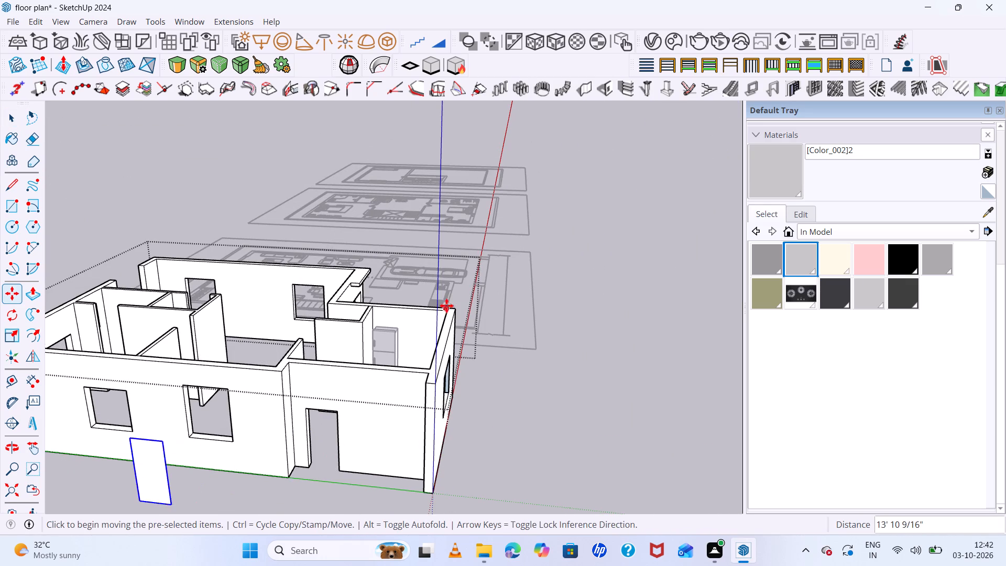
Open the relocated door group and Push/Pull its front face out 9".
{"action": "scroll", "coordinate": [446, 306], "scroll_direction": "down", "scroll_amount": 11}
{"action": "middle_click_drag", "start_coordinate": [451, 444], "coordinate": [498, 426]}
{"action": "scroll", "coordinate": [333, 371], "scroll_direction": "up", "scroll_amount": 7}
{"action": "scroll", "coordinate": [429, 426], "scroll_direction": "up", "scroll_amount": 1}
{"action": "middle_click_drag", "start_coordinate": [430, 428], "coordinate": [429, 447]}
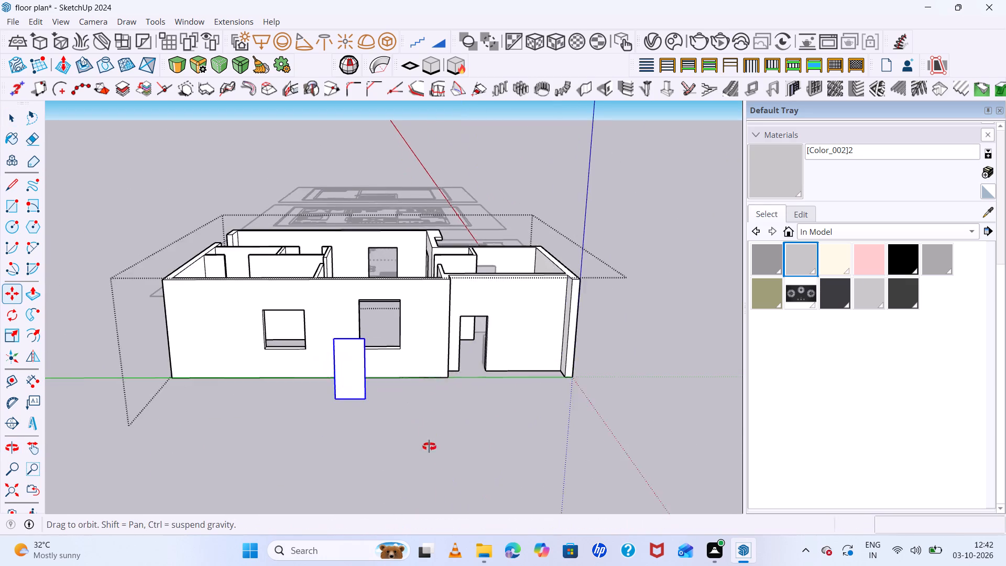
{"action": "middle_click_drag", "start_coordinate": [429, 447], "coordinate": [424, 468]}
{"action": "key", "text": "space"}
{"action": "scroll", "coordinate": [358, 458], "scroll_direction": "up", "scroll_amount": 3}
{"action": "double_click", "coordinate": [344, 426]}
{"action": "left_click", "coordinate": [344, 426]}
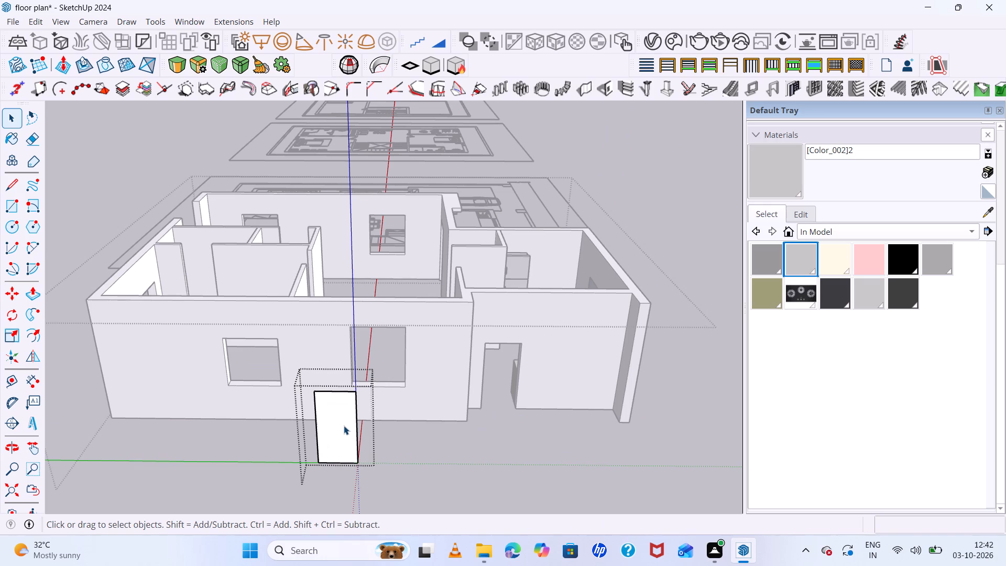
{"action": "scroll", "coordinate": [344, 426], "scroll_direction": "up", "scroll_amount": 6}
{"action": "middle_click_drag", "start_coordinate": [347, 429], "coordinate": [345, 453]}
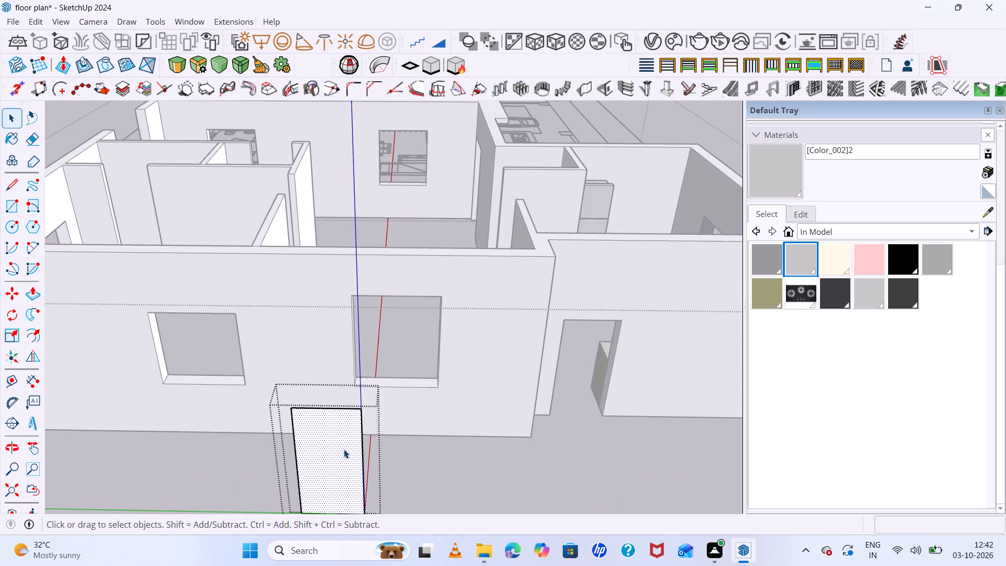
{"action": "key", "text": "p"}
{"action": "left_click", "coordinate": [340, 442]}
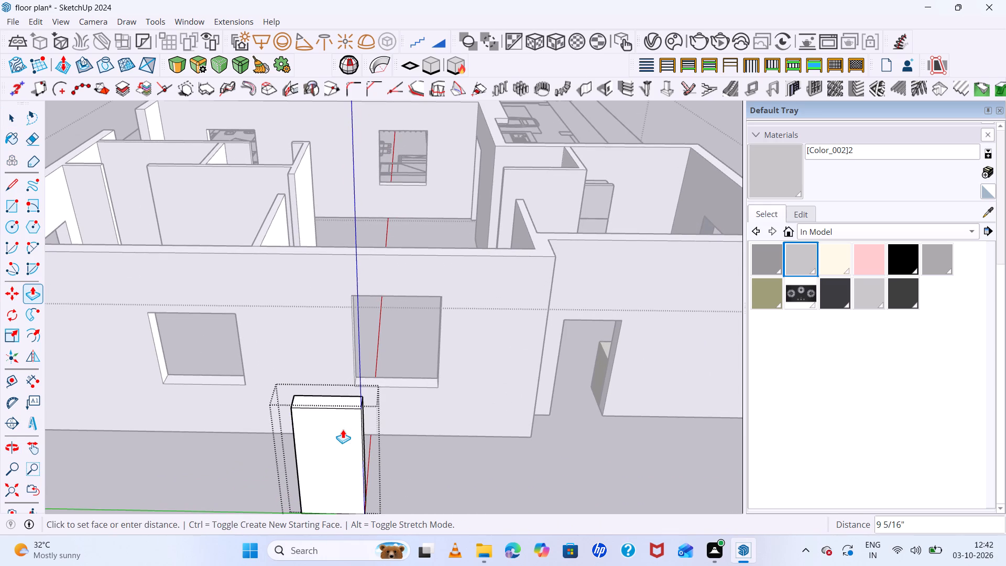
{"action": "key", "text": "9"}
{"action": "key", "text": "Return"}
Examine the thickened door block from several angles, closing its group and reopening it for editing.
{"action": "scroll", "coordinate": [375, 422], "scroll_direction": "down", "scroll_amount": 6}
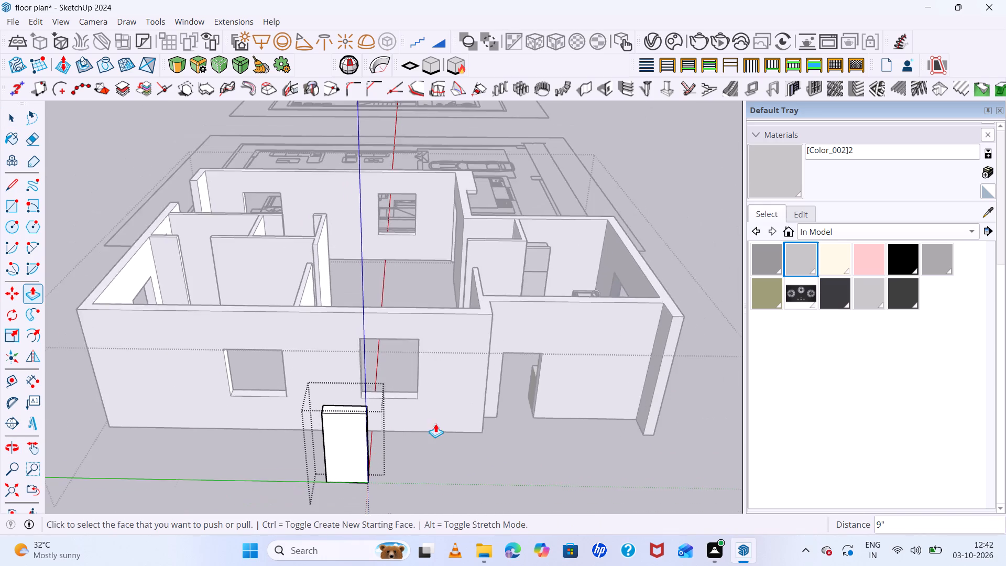
{"action": "scroll", "coordinate": [435, 423], "scroll_direction": "down", "scroll_amount": 6}
{"action": "middle_click_drag", "start_coordinate": [416, 454], "coordinate": [418, 414]}
{"action": "scroll", "coordinate": [385, 435], "scroll_direction": "up", "scroll_amount": 7}
{"action": "middle_click_drag", "start_coordinate": [384, 460], "coordinate": [454, 498]}
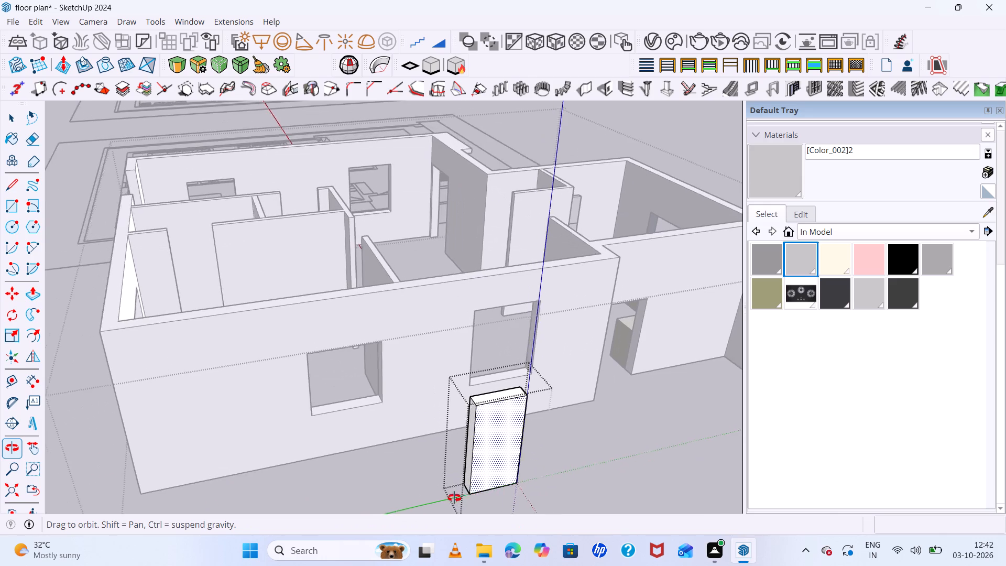
{"action": "middle_click_drag", "start_coordinate": [454, 498], "coordinate": [391, 472]}
{"action": "key", "text": "space"}
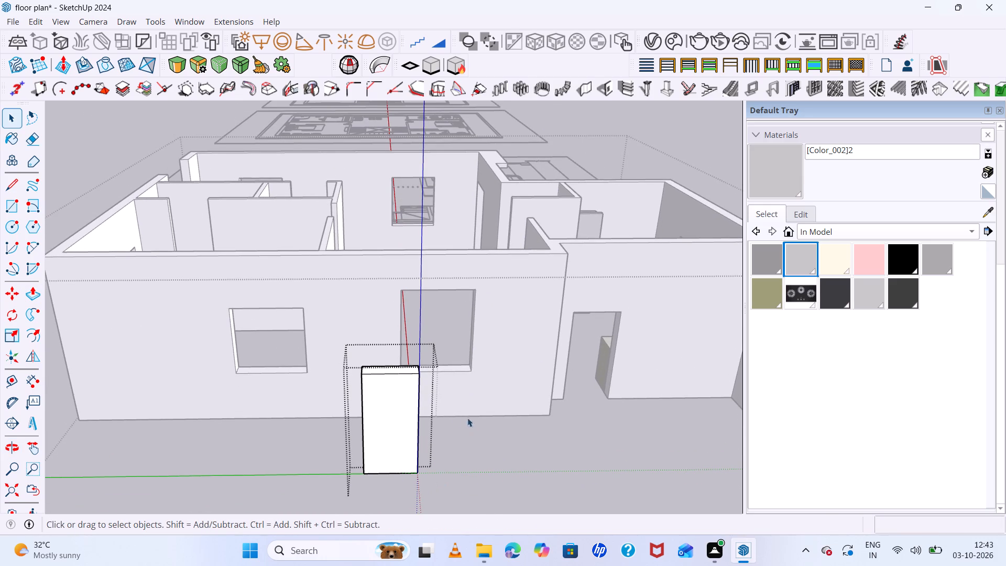
{"action": "scroll", "coordinate": [463, 433], "scroll_direction": "down", "scroll_amount": 4}
{"action": "middle_click_drag", "start_coordinate": [474, 441], "coordinate": [459, 482]}
{"action": "left_click", "coordinate": [464, 471]}
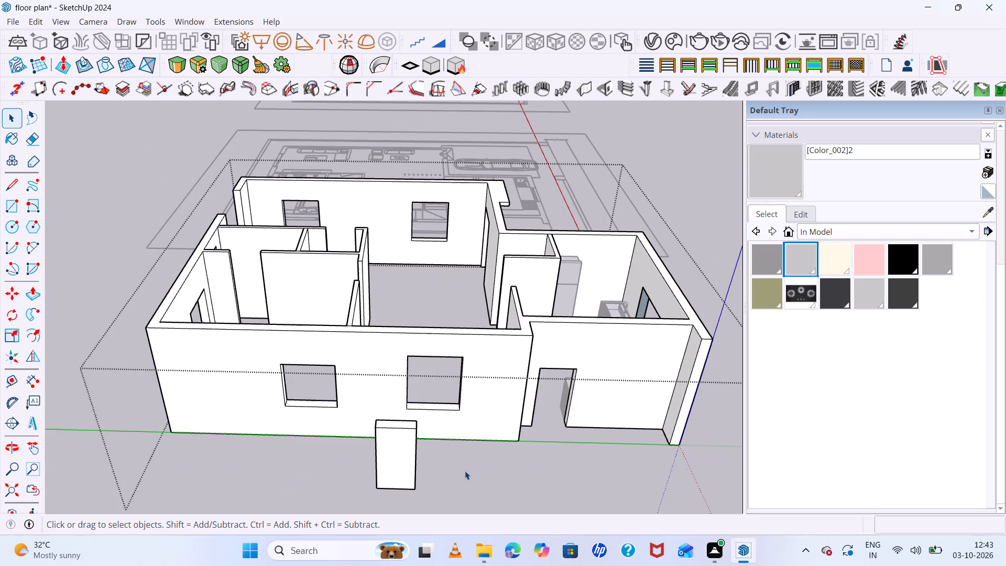
{"action": "scroll", "coordinate": [421, 399], "scroll_direction": "down", "scroll_amount": 6}
{"action": "middle_click_drag", "start_coordinate": [468, 460], "coordinate": [458, 407]}
{"action": "scroll", "coordinate": [412, 426], "scroll_direction": "up", "scroll_amount": 6}
{"action": "left_click", "coordinate": [349, 409]}
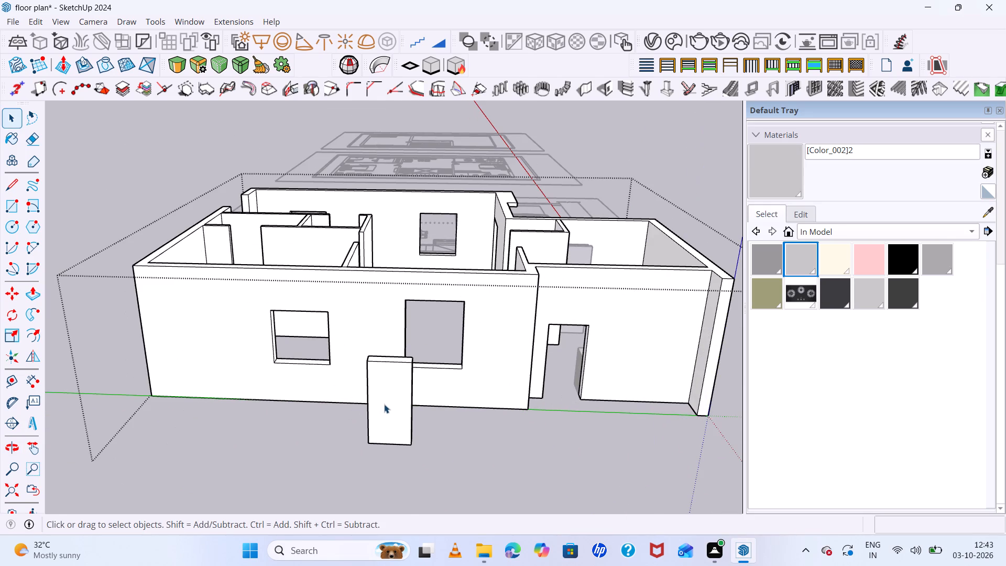
{"action": "triple_click", "coordinate": [385, 404]}
{"action": "double_click", "coordinate": [386, 404]}
{"action": "scroll", "coordinate": [386, 405], "scroll_direction": "up", "scroll_amount": 6}
{"action": "left_click", "coordinate": [488, 436]}
{"action": "middle_click_drag", "start_coordinate": [411, 433], "coordinate": [451, 461]}
{"action": "left_click", "coordinate": [454, 452]}
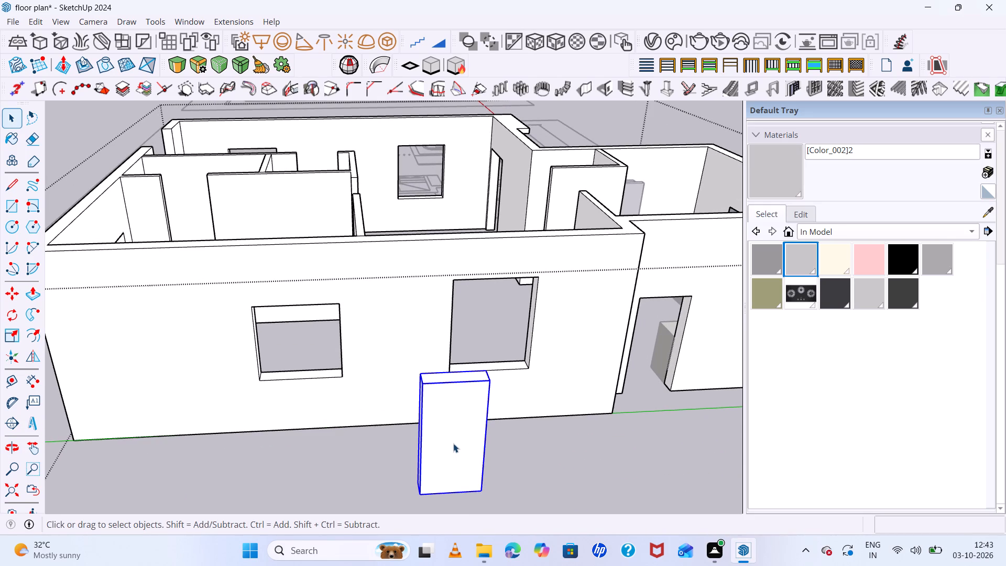
{"action": "double_click", "coordinate": [454, 441]}
{"action": "scroll", "coordinate": [454, 439], "scroll_direction": "up", "scroll_amount": 5}
{"action": "middle_click_drag", "start_coordinate": [453, 442], "coordinate": [379, 342]}
{"action": "middle_click_drag", "start_coordinate": [379, 342], "coordinate": [379, 333]}
{"action": "scroll", "coordinate": [471, 308], "scroll_direction": "down", "scroll_amount": 6}
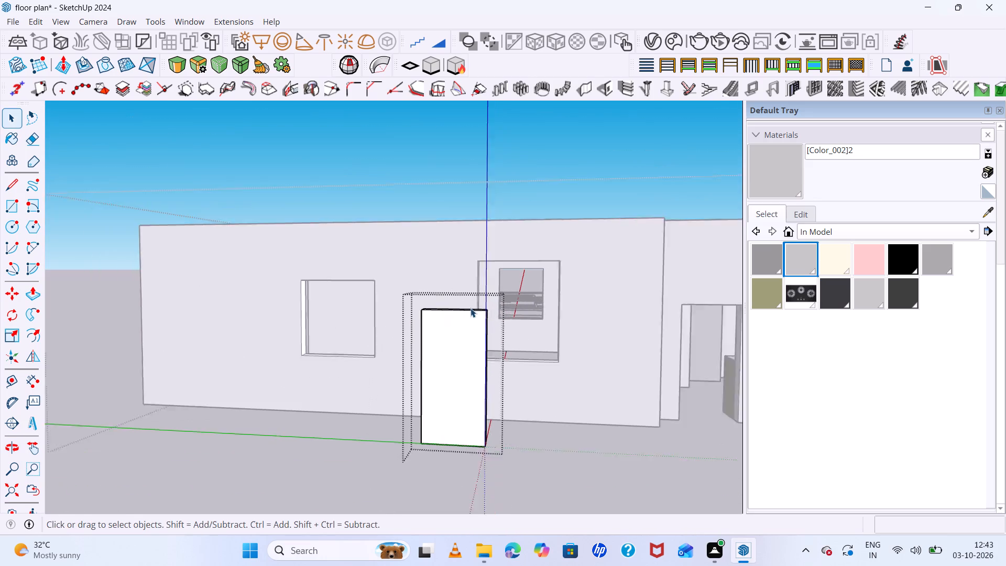
{"action": "scroll", "coordinate": [471, 308], "scroll_direction": "down", "scroll_amount": 1}
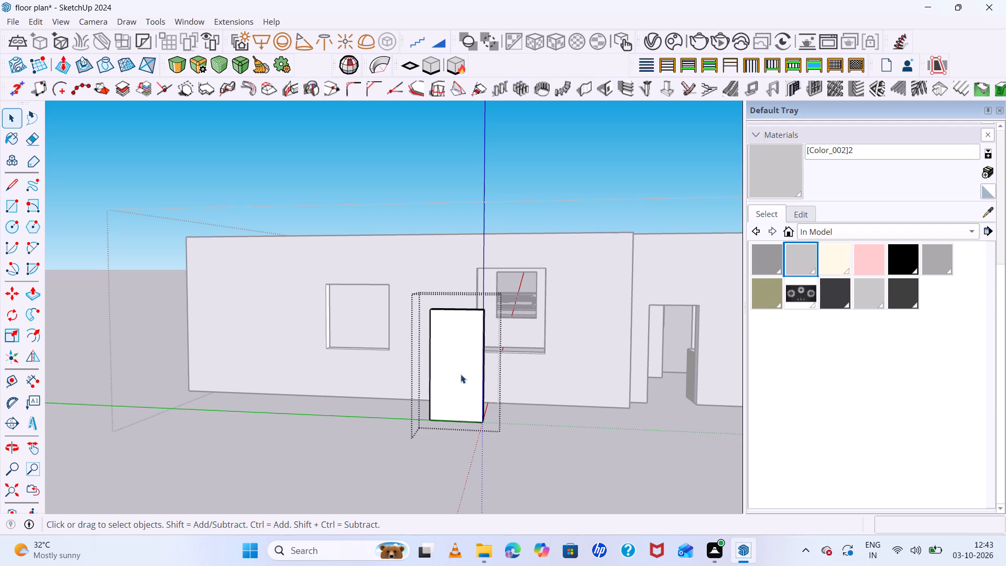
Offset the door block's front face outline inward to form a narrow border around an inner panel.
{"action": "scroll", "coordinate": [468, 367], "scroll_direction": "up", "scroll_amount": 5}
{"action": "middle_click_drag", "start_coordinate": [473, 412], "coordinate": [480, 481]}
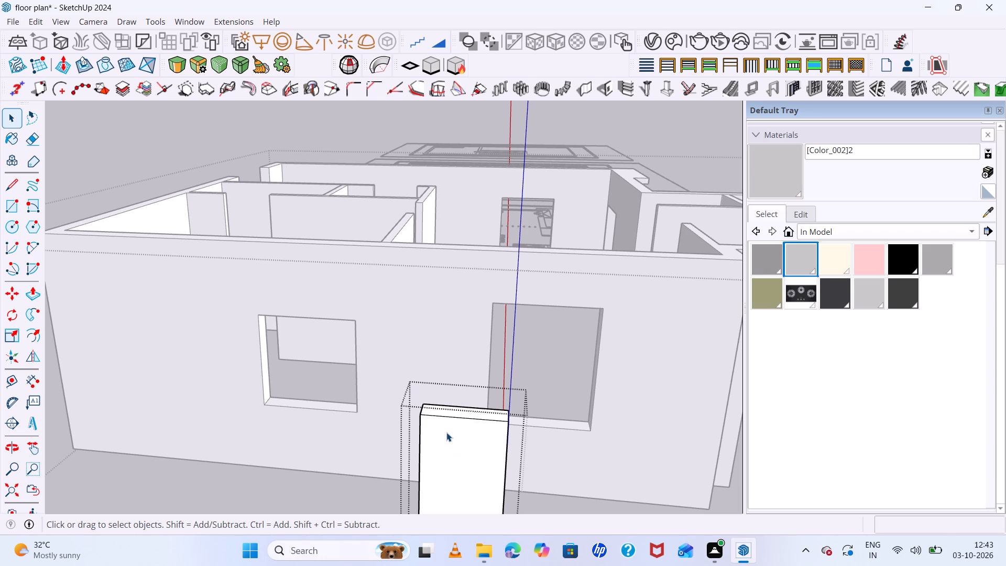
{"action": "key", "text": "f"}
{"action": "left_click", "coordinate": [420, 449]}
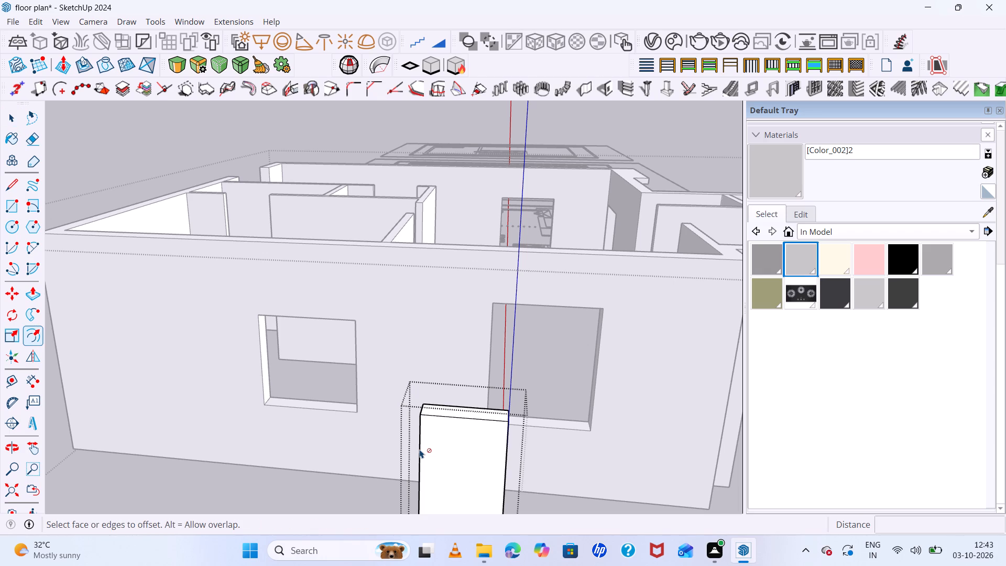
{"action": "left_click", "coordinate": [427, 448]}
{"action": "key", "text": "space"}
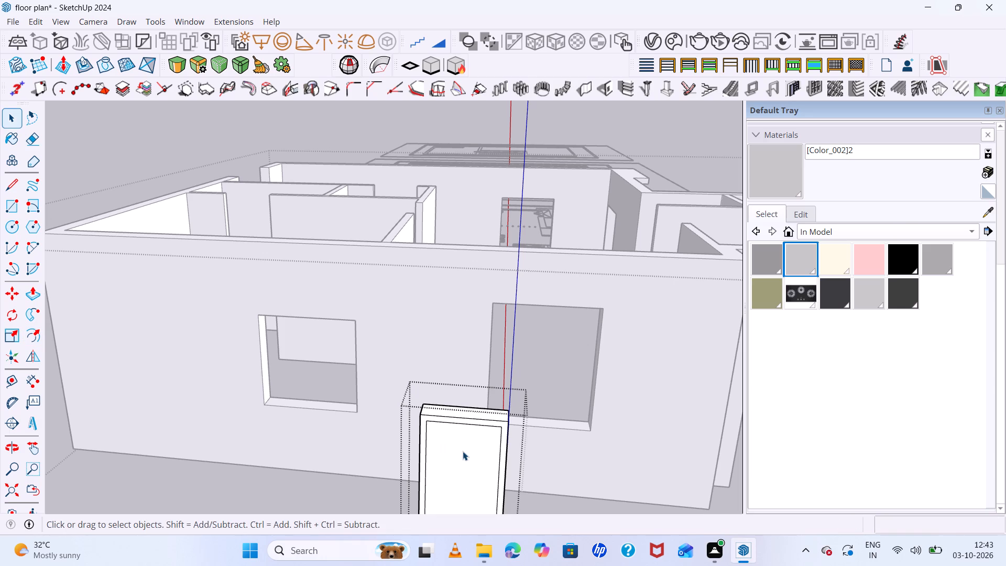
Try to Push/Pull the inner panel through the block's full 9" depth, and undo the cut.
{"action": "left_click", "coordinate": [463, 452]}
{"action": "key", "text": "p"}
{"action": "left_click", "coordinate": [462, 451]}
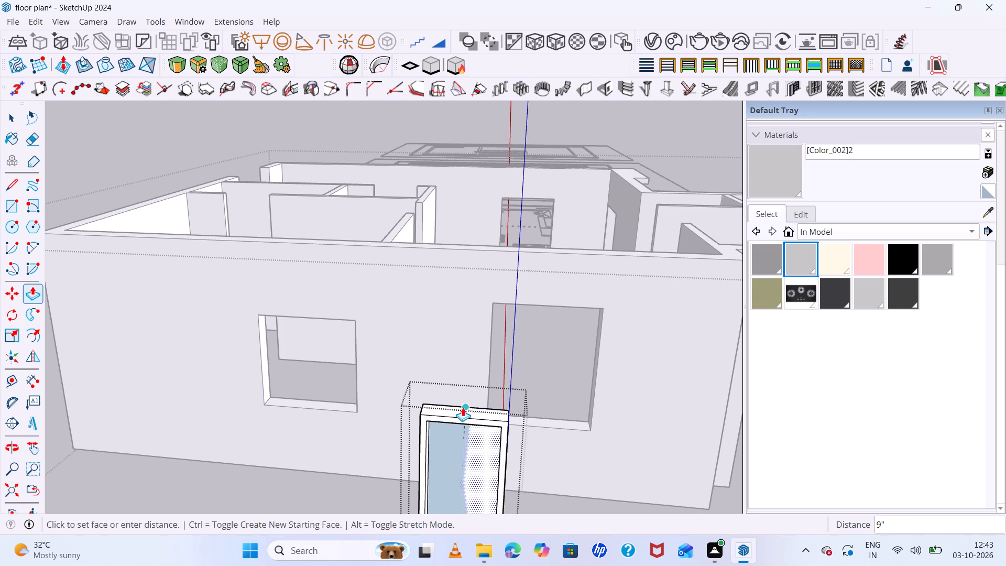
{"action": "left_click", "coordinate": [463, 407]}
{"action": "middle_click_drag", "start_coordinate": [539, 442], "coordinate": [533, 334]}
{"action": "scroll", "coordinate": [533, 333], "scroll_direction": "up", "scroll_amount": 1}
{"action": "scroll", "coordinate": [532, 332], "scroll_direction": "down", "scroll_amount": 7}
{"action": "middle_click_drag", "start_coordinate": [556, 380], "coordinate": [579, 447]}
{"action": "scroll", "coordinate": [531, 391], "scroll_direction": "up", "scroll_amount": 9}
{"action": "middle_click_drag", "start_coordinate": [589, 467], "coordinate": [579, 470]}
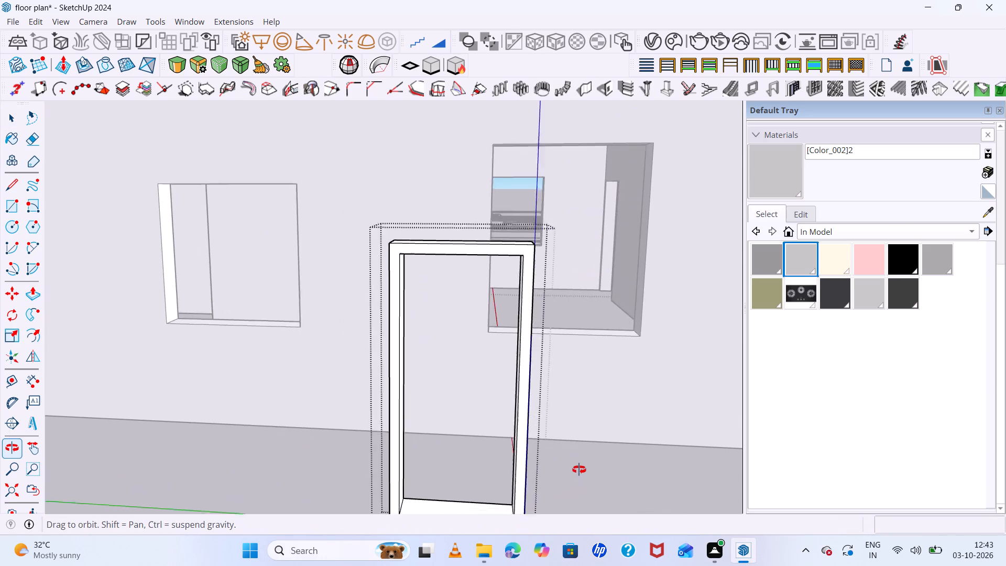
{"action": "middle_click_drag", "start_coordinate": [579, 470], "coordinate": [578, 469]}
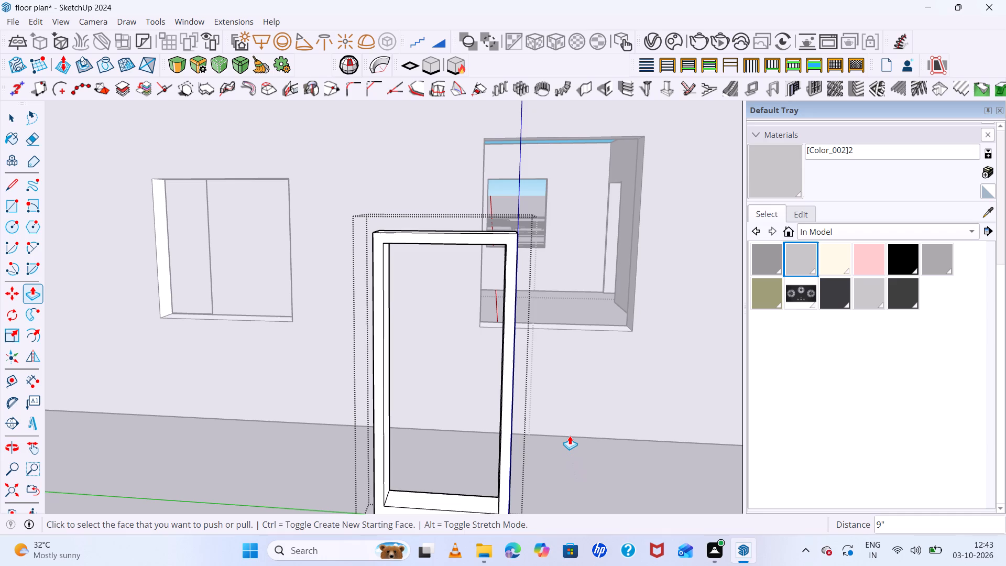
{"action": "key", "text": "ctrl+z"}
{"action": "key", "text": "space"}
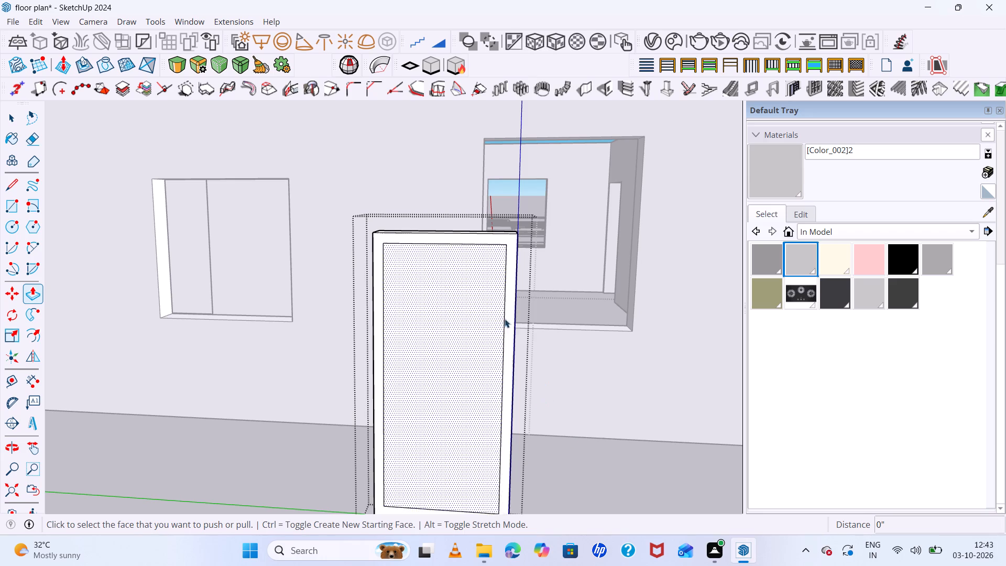
Examine the bordered front face of the door block from several angles and distances.
{"action": "scroll", "coordinate": [524, 347], "scroll_direction": "down", "scroll_amount": 5}
{"action": "middle_click_drag", "start_coordinate": [552, 411], "coordinate": [559, 440]}
{"action": "scroll", "coordinate": [559, 440], "scroll_direction": "down", "scroll_amount": 1}
{"action": "scroll", "coordinate": [521, 369], "scroll_direction": "up", "scroll_amount": 3}
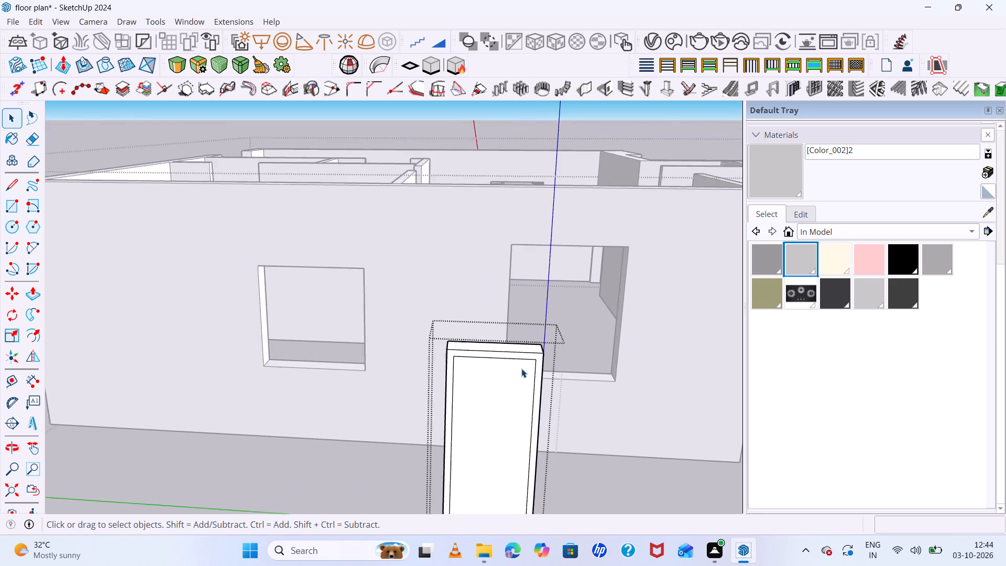
{"action": "scroll", "coordinate": [521, 368], "scroll_direction": "up", "scroll_amount": 2}
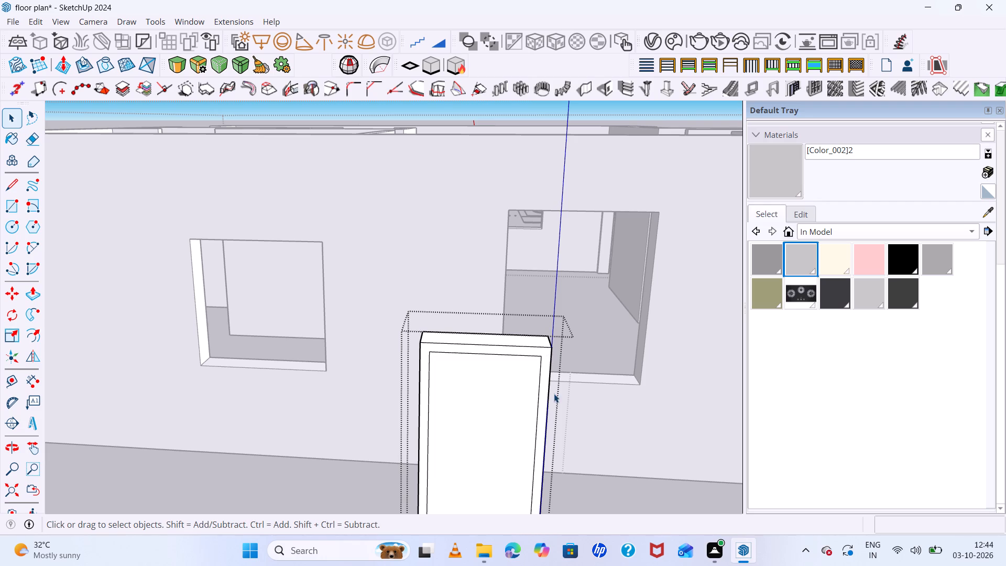
{"action": "middle_click_drag", "start_coordinate": [550, 387], "coordinate": [523, 320]}
{"action": "scroll", "coordinate": [523, 320], "scroll_direction": "down", "scroll_amount": 1}
{"action": "scroll", "coordinate": [523, 314], "scroll_direction": "up", "scroll_amount": 1}
{"action": "scroll", "coordinate": [517, 303], "scroll_direction": "down", "scroll_amount": 12}
{"action": "middle_click_drag", "start_coordinate": [559, 404], "coordinate": [561, 417]}
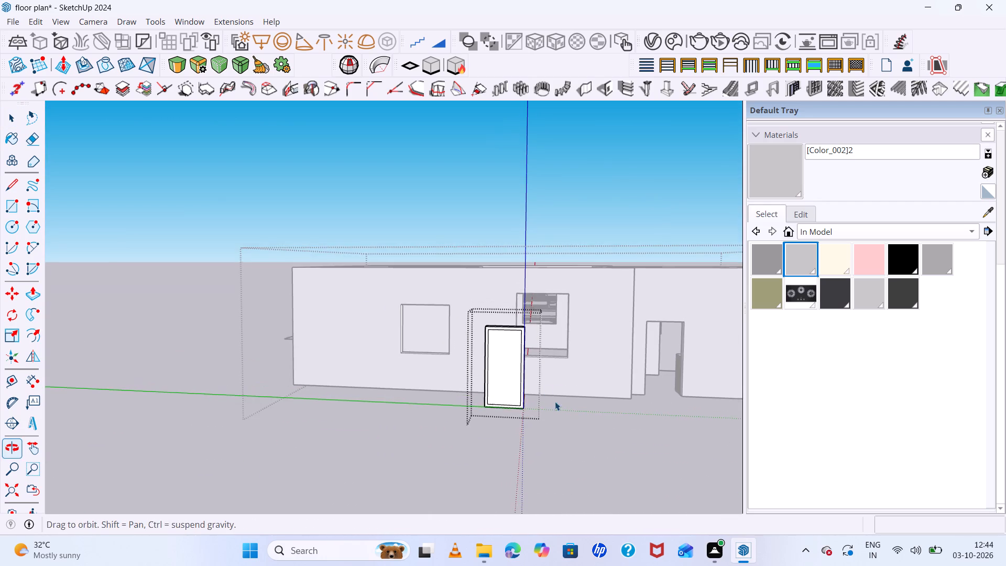
{"action": "scroll", "coordinate": [510, 344], "scroll_direction": "up", "scroll_amount": 7}
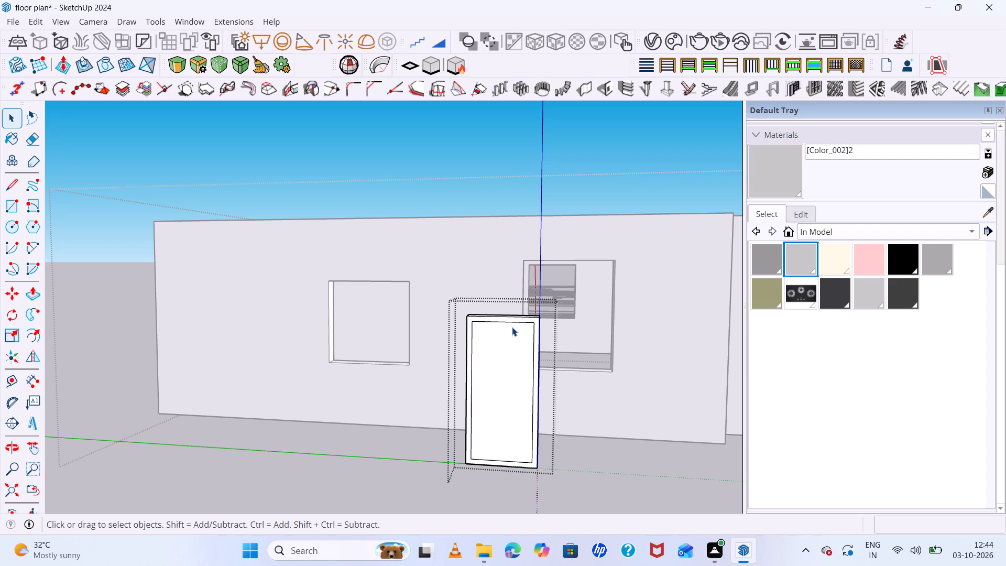
{"action": "scroll", "coordinate": [490, 332], "scroll_direction": "up", "scroll_amount": 6}
{"action": "scroll", "coordinate": [490, 328], "scroll_direction": "down", "scroll_amount": 7}
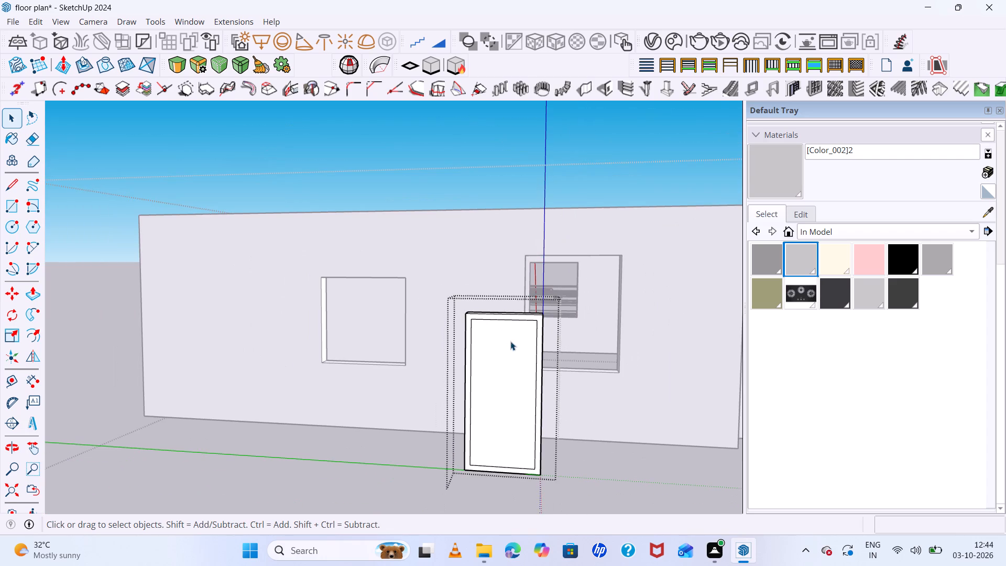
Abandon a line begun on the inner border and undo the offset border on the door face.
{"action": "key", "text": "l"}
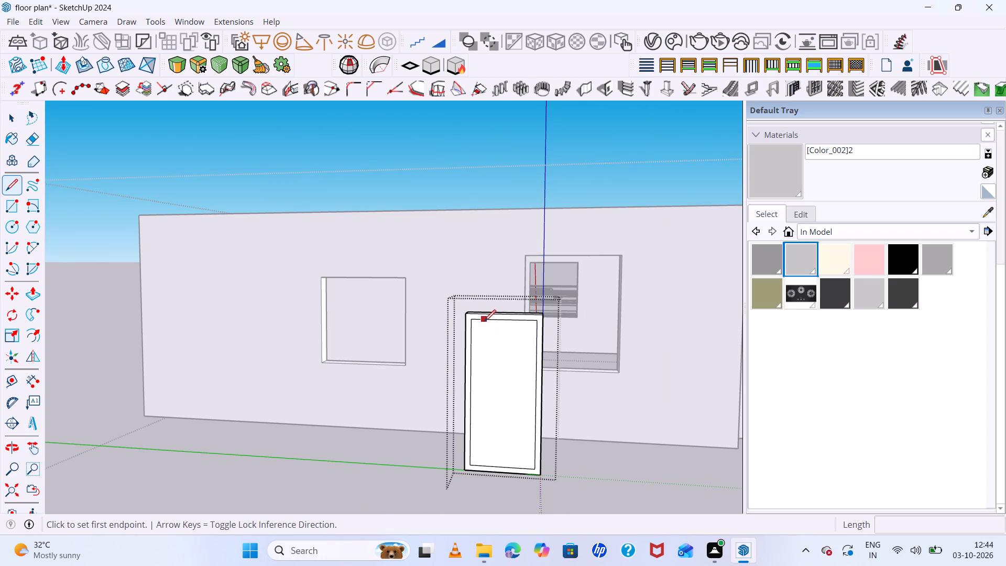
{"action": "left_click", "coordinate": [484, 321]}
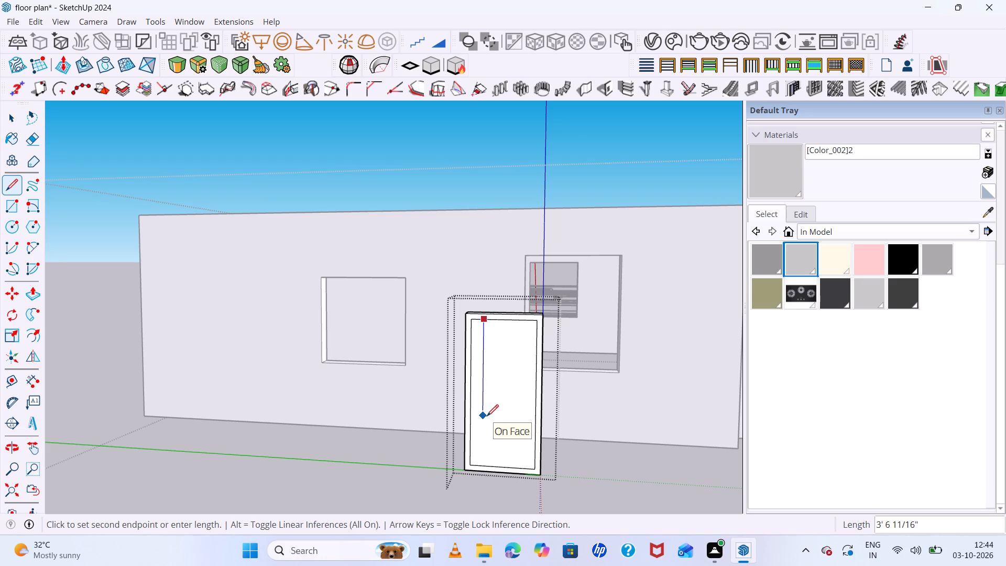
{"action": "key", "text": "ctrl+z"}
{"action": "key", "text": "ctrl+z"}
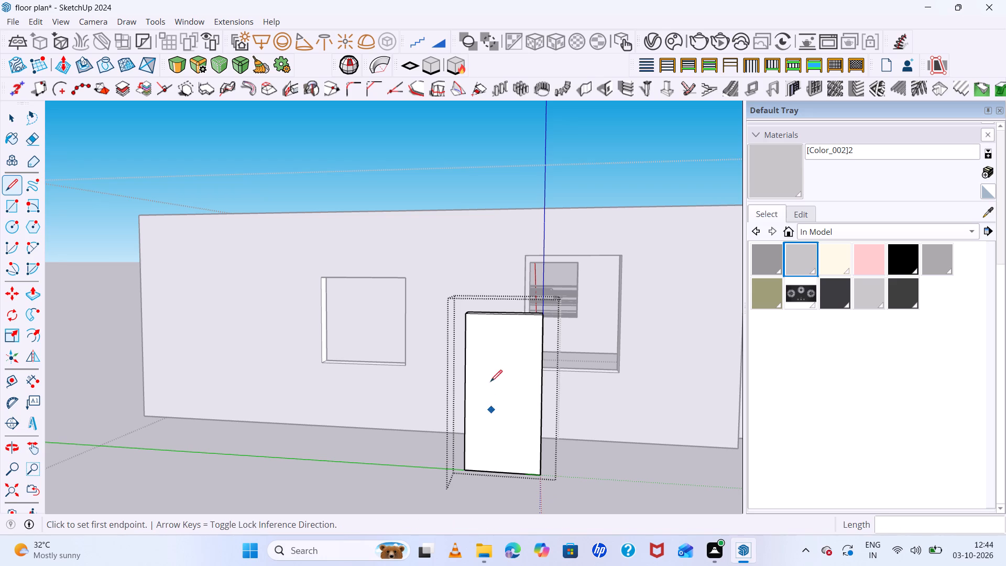
Draw a full-height vertical line on the door's front face, near its left side edge.
{"action": "left_click", "coordinate": [482, 318]}
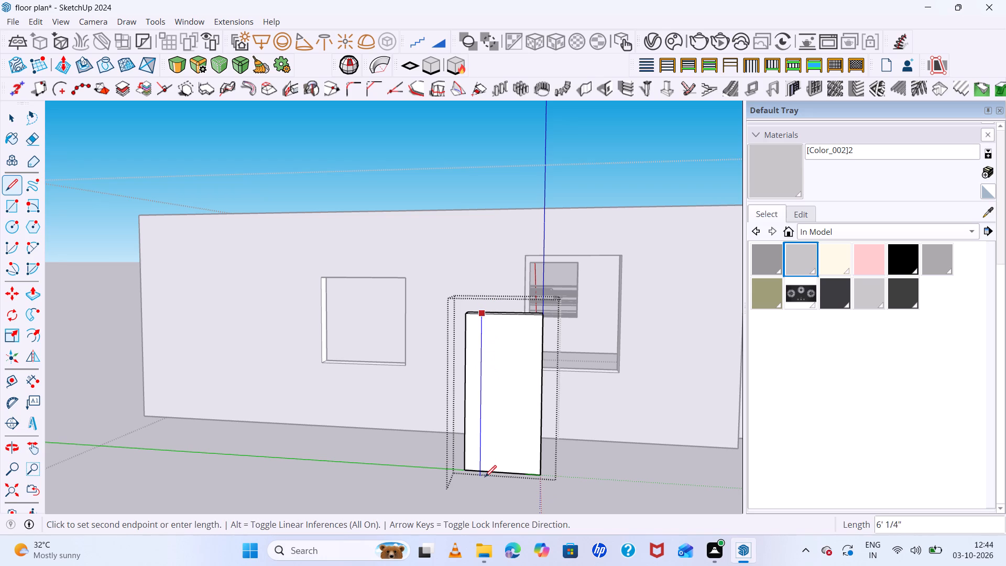
{"action": "left_click", "coordinate": [482, 471]}
{"action": "key", "text": "space"}
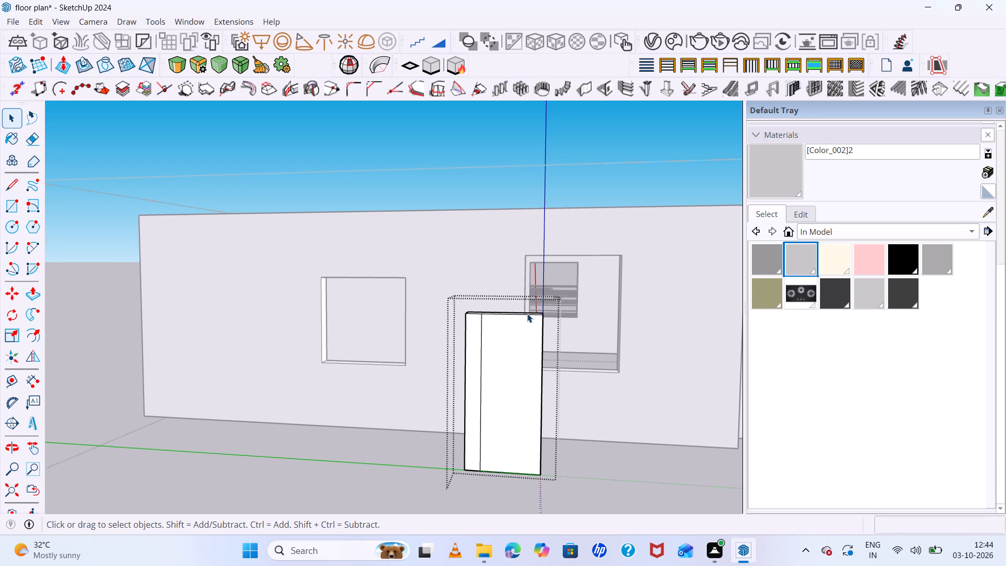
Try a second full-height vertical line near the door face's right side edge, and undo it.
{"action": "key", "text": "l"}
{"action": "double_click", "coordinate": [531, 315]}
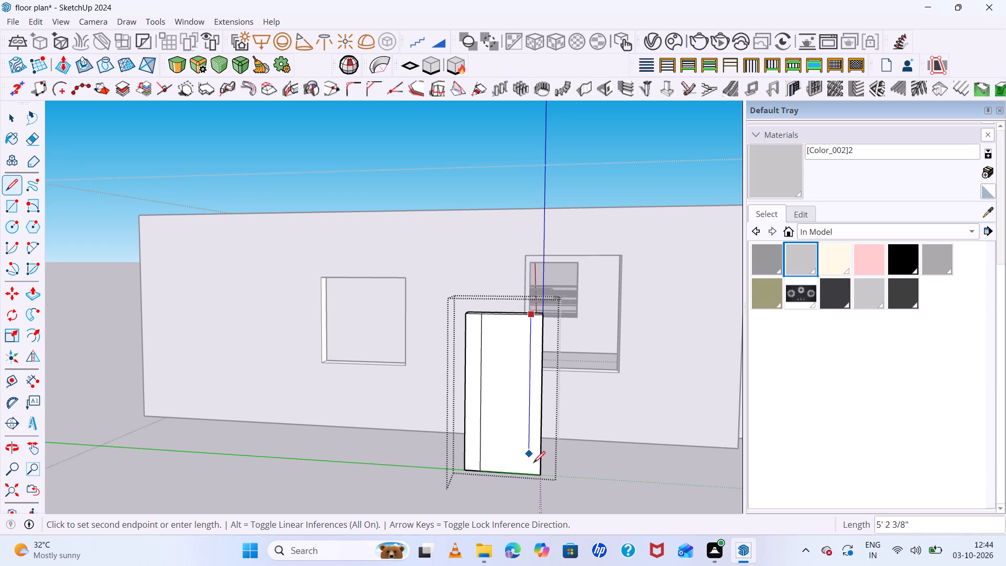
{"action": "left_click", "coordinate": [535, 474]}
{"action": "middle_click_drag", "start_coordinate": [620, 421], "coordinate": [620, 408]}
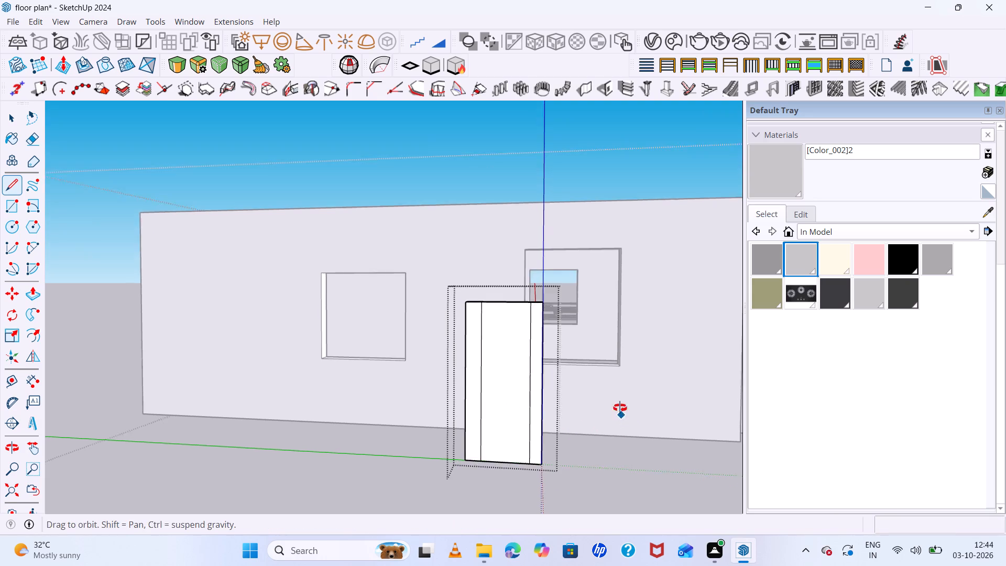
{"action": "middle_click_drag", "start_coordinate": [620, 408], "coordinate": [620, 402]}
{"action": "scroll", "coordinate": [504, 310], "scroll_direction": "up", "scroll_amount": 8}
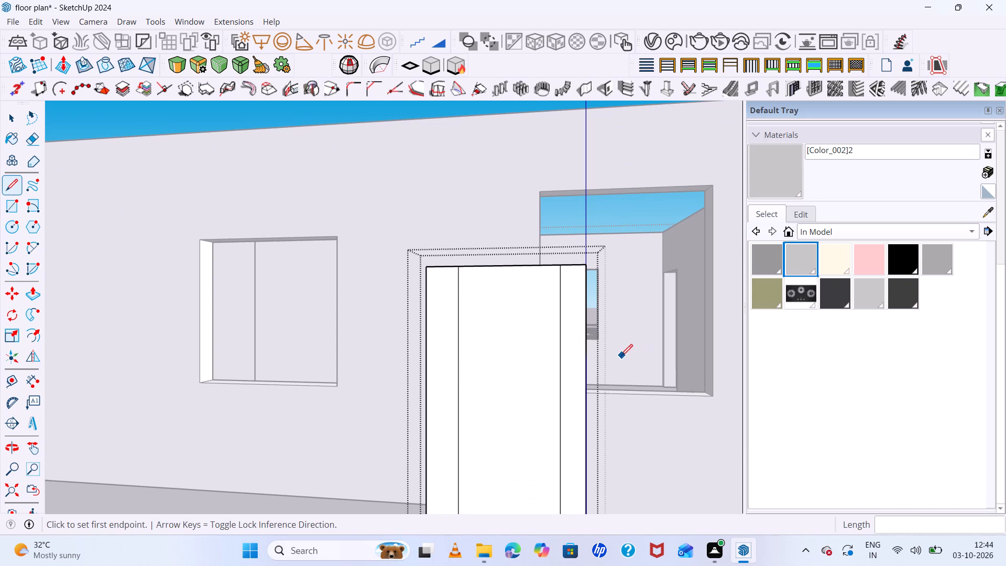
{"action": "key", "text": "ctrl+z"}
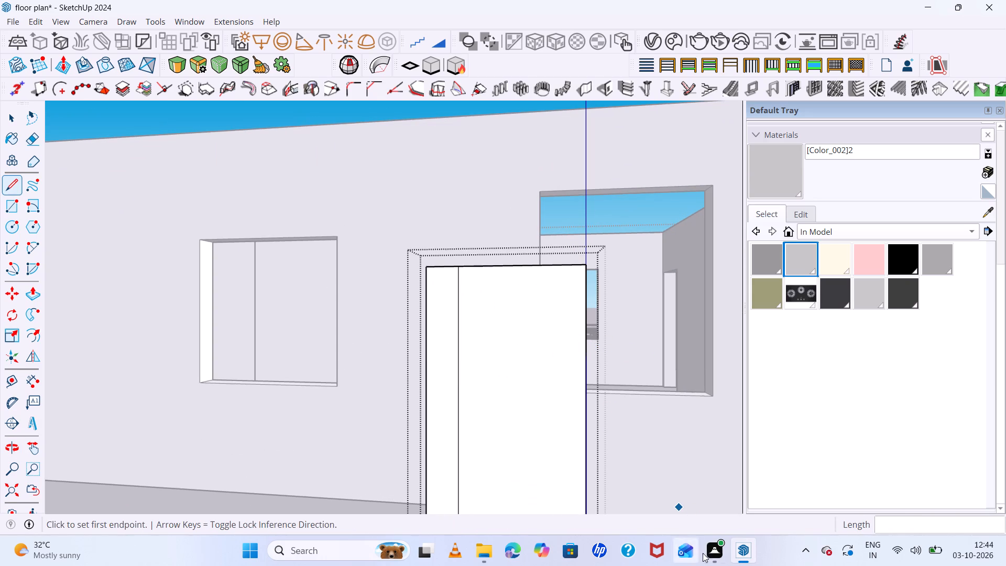
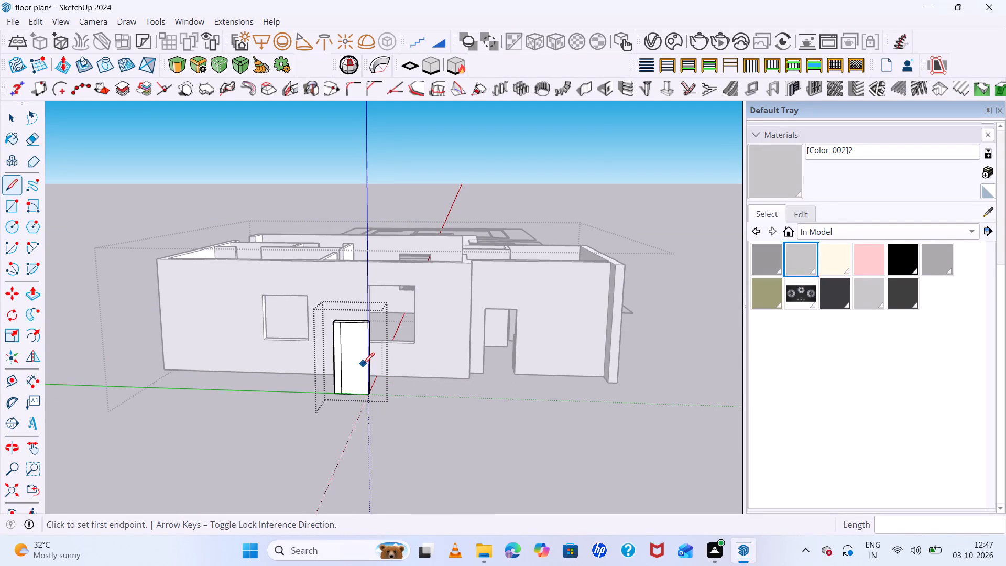
Draw a full-height vertical line, about 5' 9 15/16" long, on the door's front face near its right side edge.
{"action": "scroll", "coordinate": [358, 380], "scroll_direction": "up", "scroll_amount": 11}
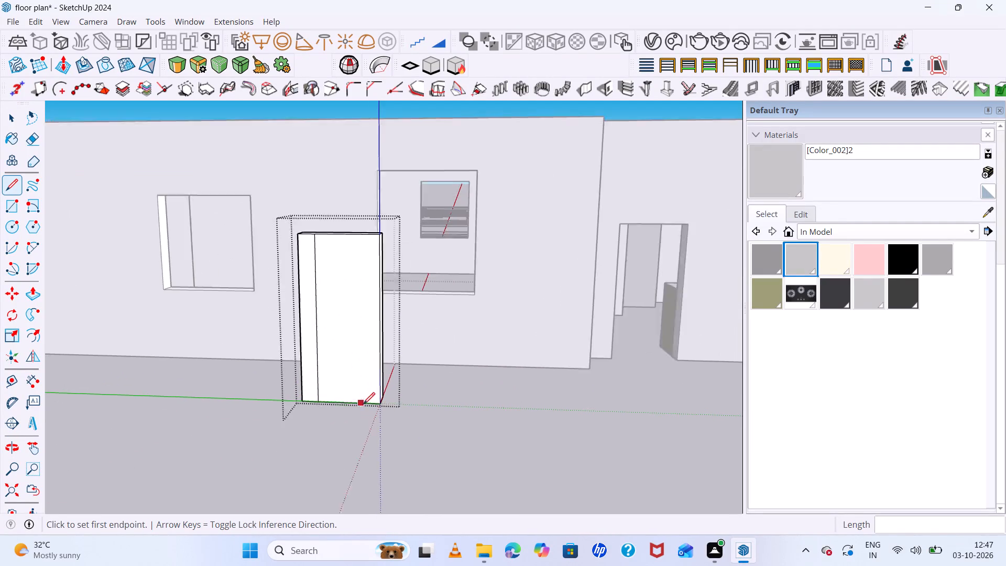
{"action": "middle_click_drag", "start_coordinate": [382, 448], "coordinate": [393, 458]}
{"action": "scroll", "coordinate": [380, 243], "scroll_direction": "up", "scroll_amount": 5}
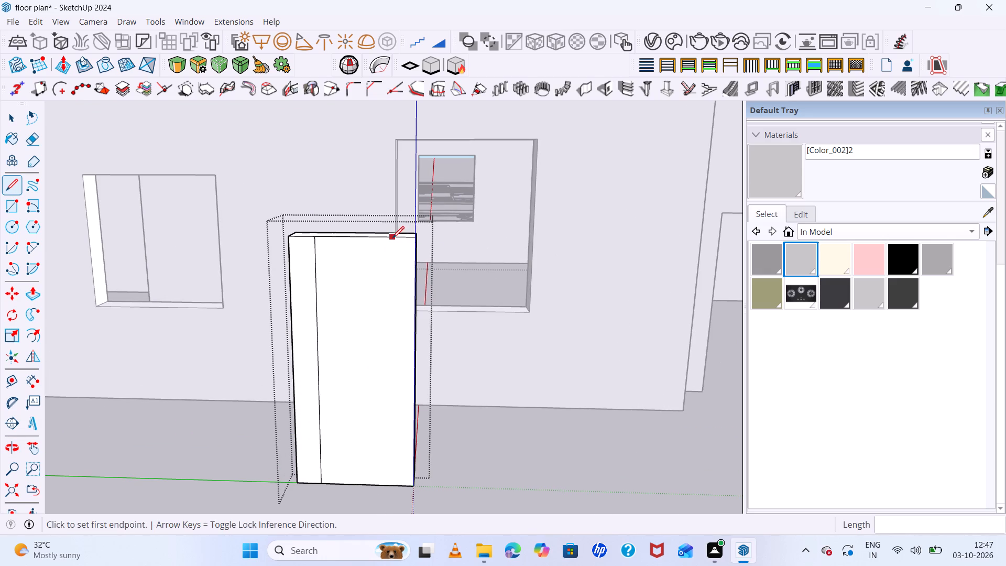
{"action": "left_click", "coordinate": [388, 240]}
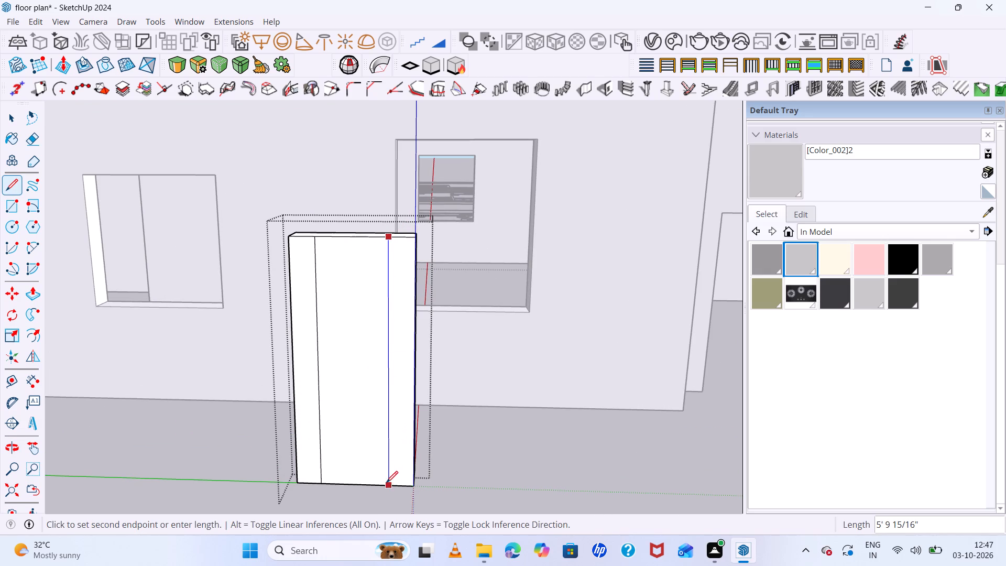
{"action": "left_click", "coordinate": [388, 487]}
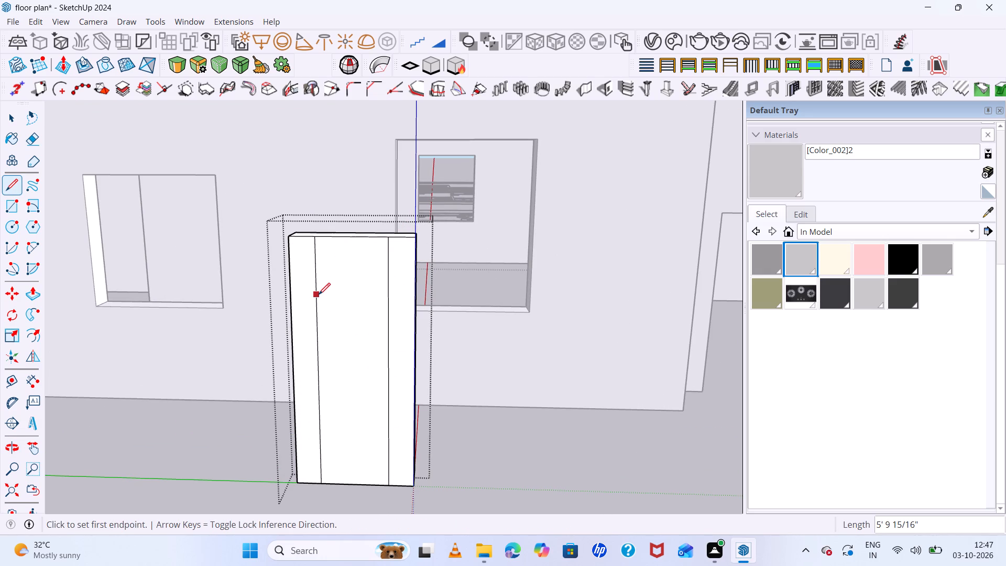
Draw three spaced horizontal lines, about 1' 7 1/8" long, between the two vertical lines to divide the middle strip into four panels.
{"action": "left_click", "coordinate": [319, 295]}
{"action": "left_click", "coordinate": [389, 299]}
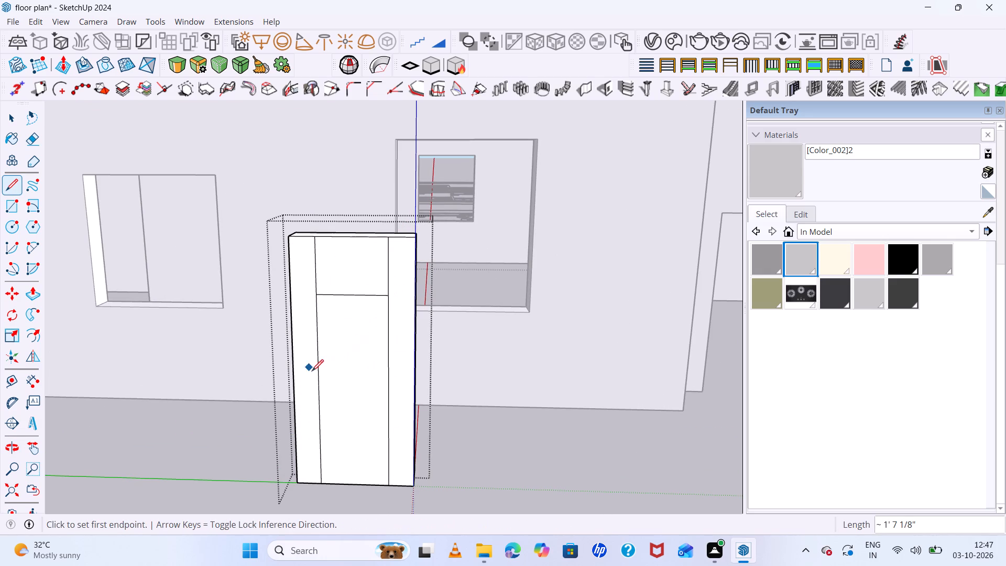
{"action": "left_click", "coordinate": [318, 366]}
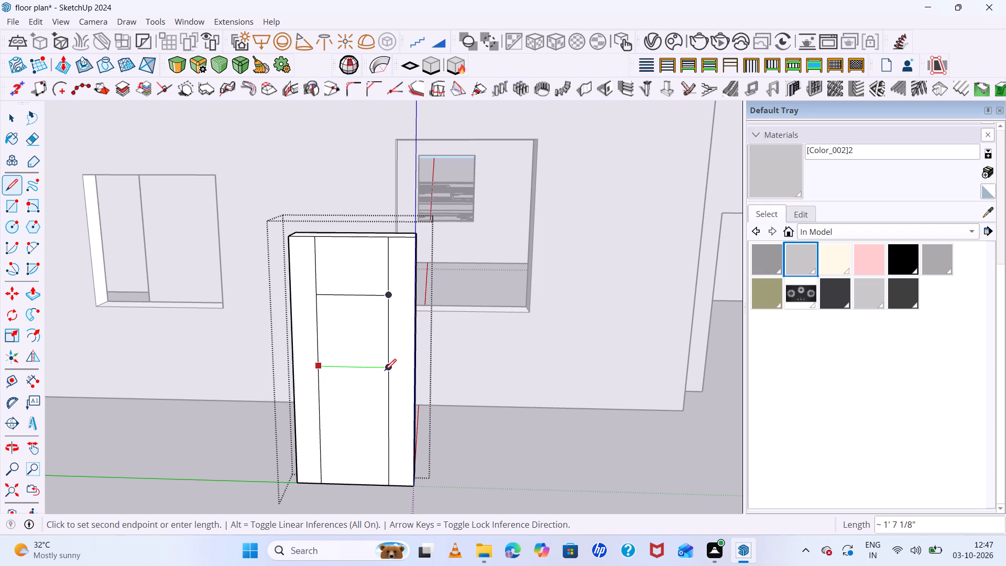
{"action": "left_click", "coordinate": [385, 371]}
{"action": "left_click", "coordinate": [320, 428]}
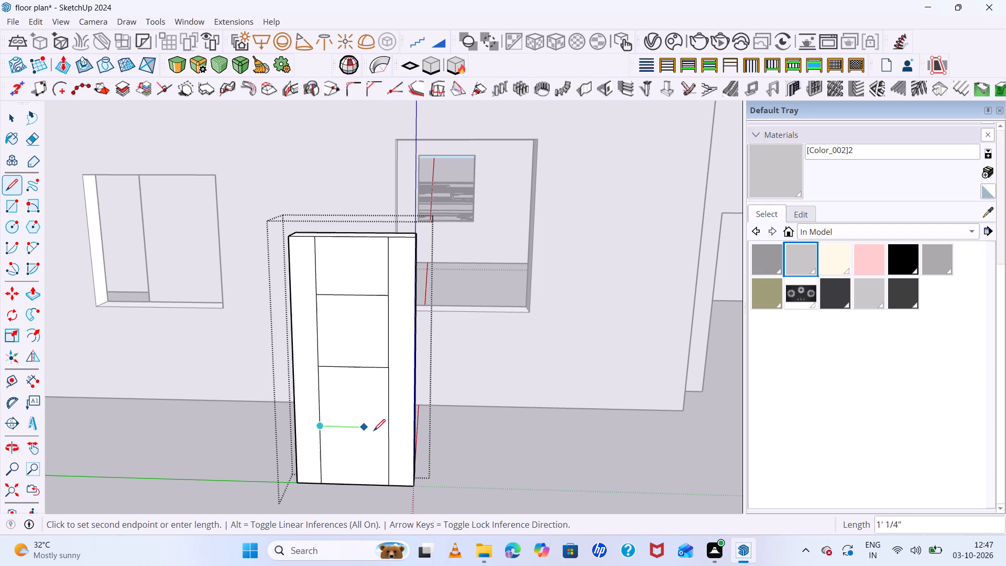
{"action": "left_click", "coordinate": [388, 428]}
Offset the outline of the door face's right vertical strip inward by about 1/2".
{"action": "scroll", "coordinate": [278, 358], "scroll_direction": "down", "scroll_amount": 4}
{"action": "middle_click_drag", "start_coordinate": [378, 423], "coordinate": [410, 435]}
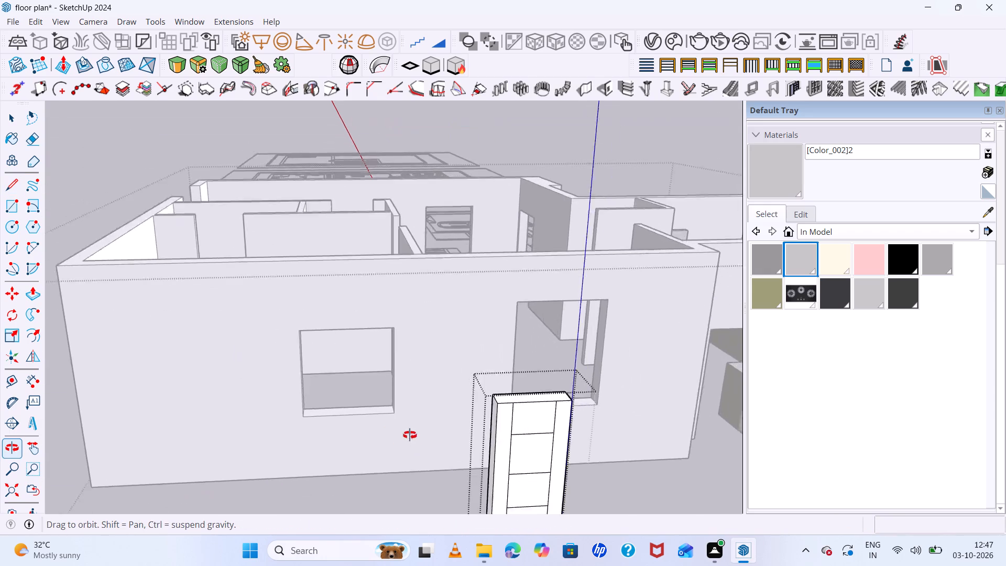
{"action": "middle_click_drag", "start_coordinate": [410, 435], "coordinate": [387, 400]}
{"action": "scroll", "coordinate": [386, 367], "scroll_direction": "down", "scroll_amount": 7}
{"action": "middle_click_drag", "start_coordinate": [408, 422], "coordinate": [413, 441]}
{"action": "scroll", "coordinate": [385, 274], "scroll_direction": "up", "scroll_amount": 6}
{"action": "scroll", "coordinate": [424, 311], "scroll_direction": "up", "scroll_amount": 5}
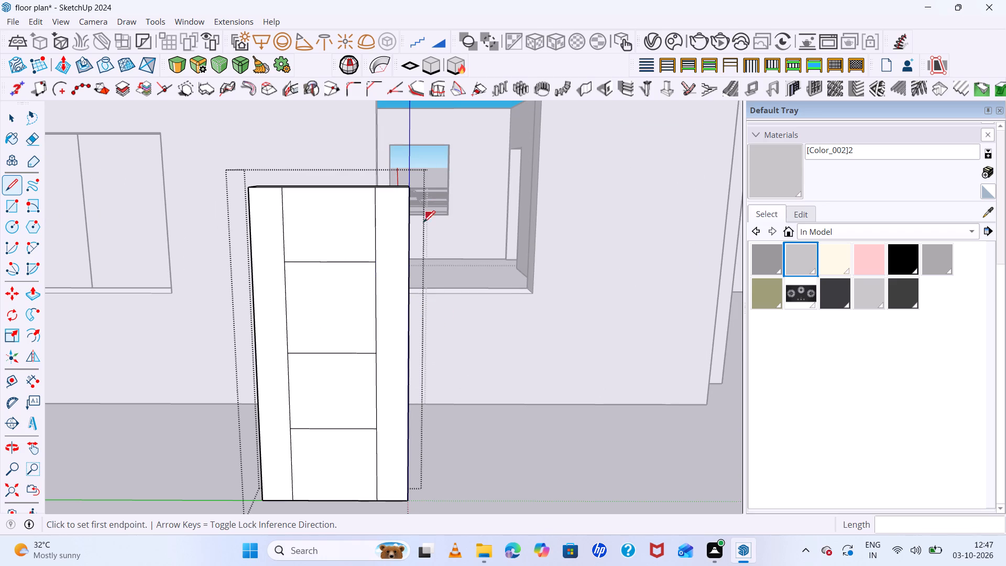
{"action": "key", "text": "space"}
{"action": "scroll", "coordinate": [380, 176], "scroll_direction": "up", "scroll_amount": 6}
{"action": "scroll", "coordinate": [384, 183], "scroll_direction": "down", "scroll_amount": 11}
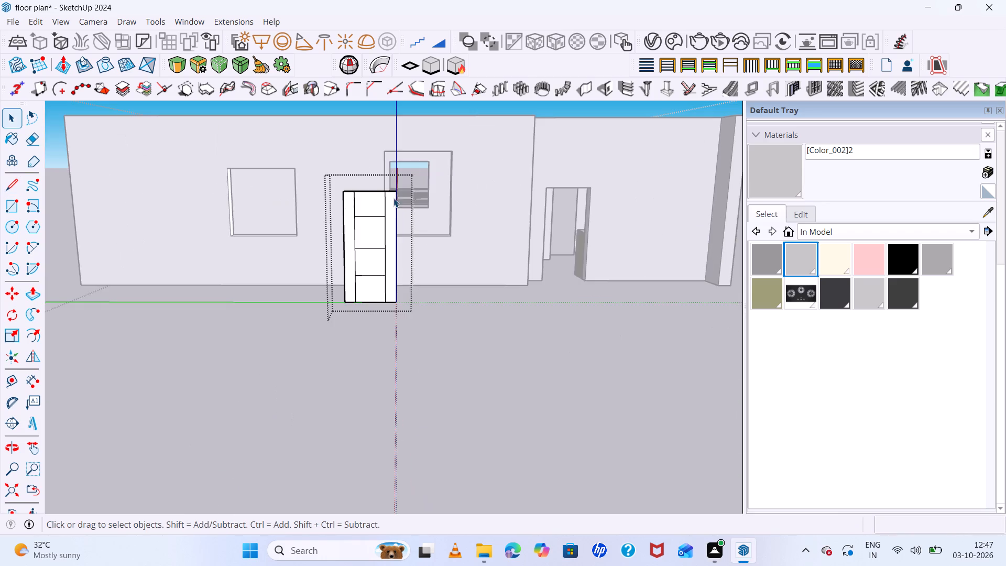
{"action": "scroll", "coordinate": [393, 204], "scroll_direction": "up", "scroll_amount": 9}
{"action": "left_click", "coordinate": [389, 201]}
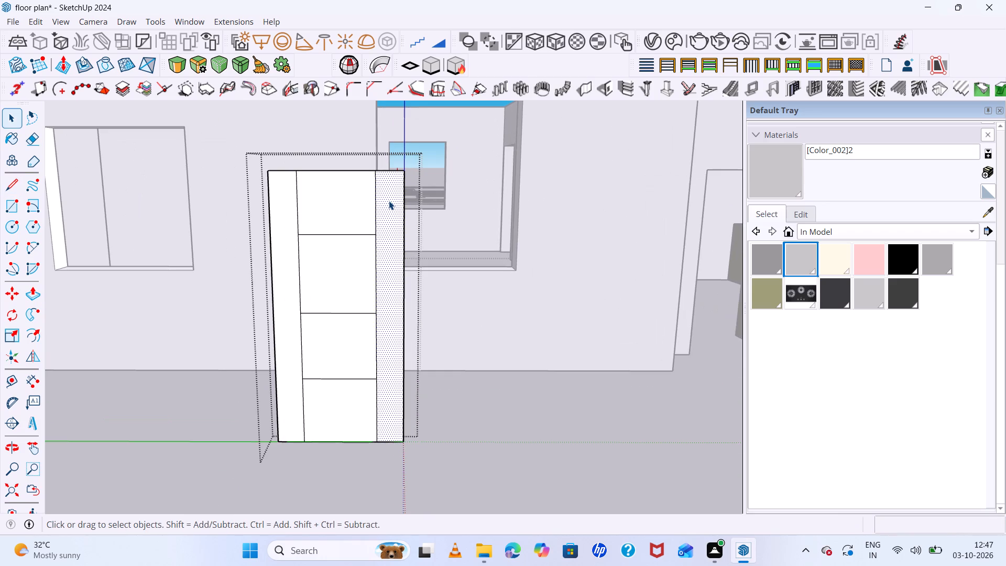
{"action": "key", "text": "f"}
{"action": "left_click", "coordinate": [389, 201]}
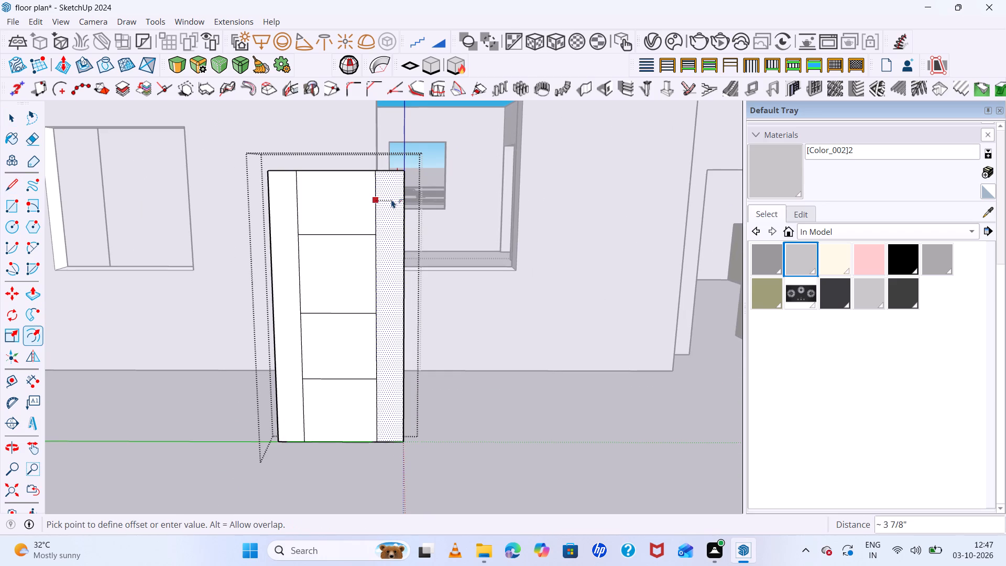
{"action": "scroll", "coordinate": [389, 199], "scroll_direction": "up", "scroll_amount": 10}
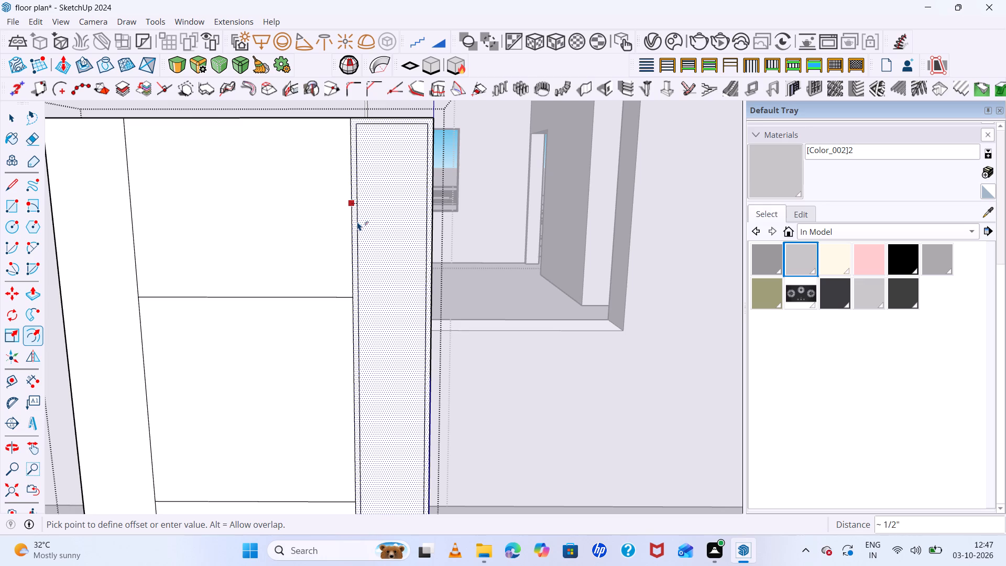
{"action": "left_click", "coordinate": [357, 222]}
Offset the outline of the door face's left vertical strip inward by about 1/2".
{"action": "scroll", "coordinate": [360, 216], "scroll_direction": "down", "scroll_amount": 12}
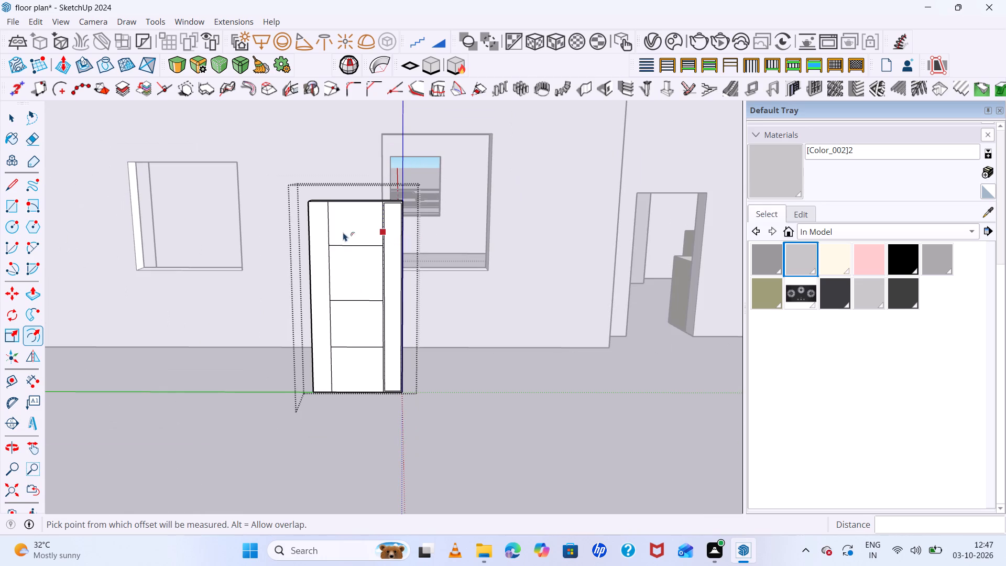
{"action": "key", "text": "space"}
{"action": "left_click", "coordinate": [314, 235]}
{"action": "scroll", "coordinate": [321, 236], "scroll_direction": "up", "scroll_amount": 6}
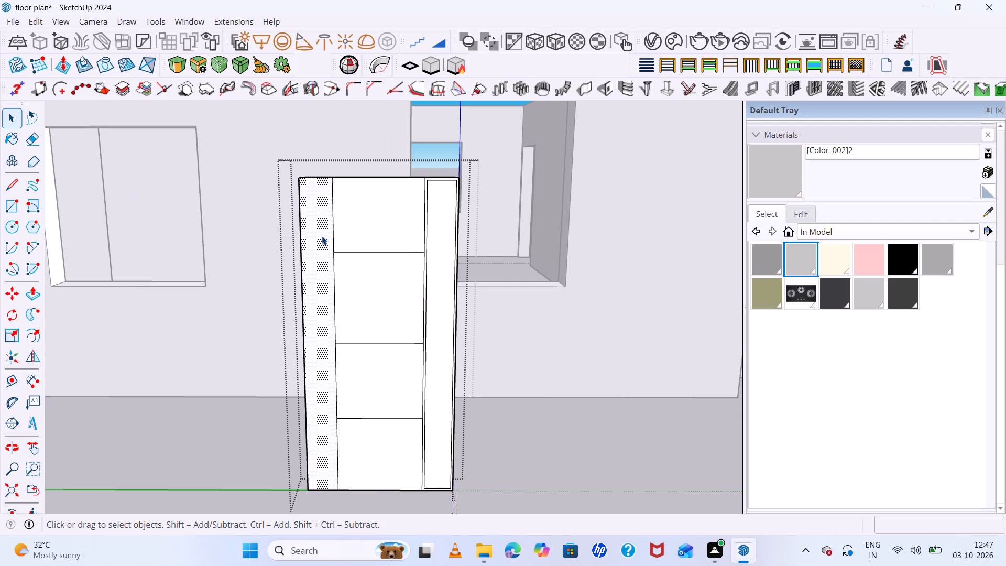
{"action": "key", "text": "f"}
{"action": "left_click", "coordinate": [332, 215]}
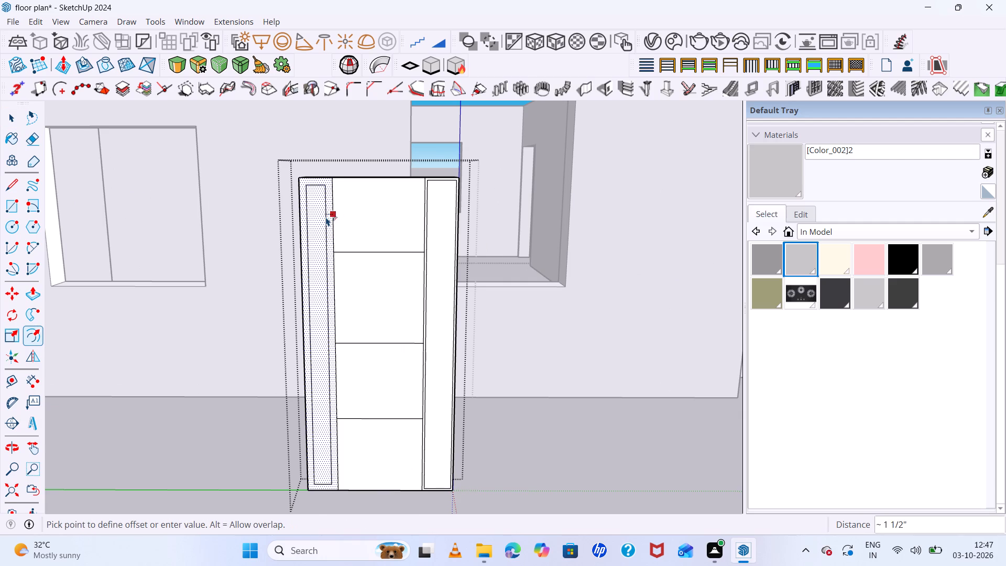
{"action": "scroll", "coordinate": [326, 217], "scroll_direction": "up", "scroll_amount": 9}
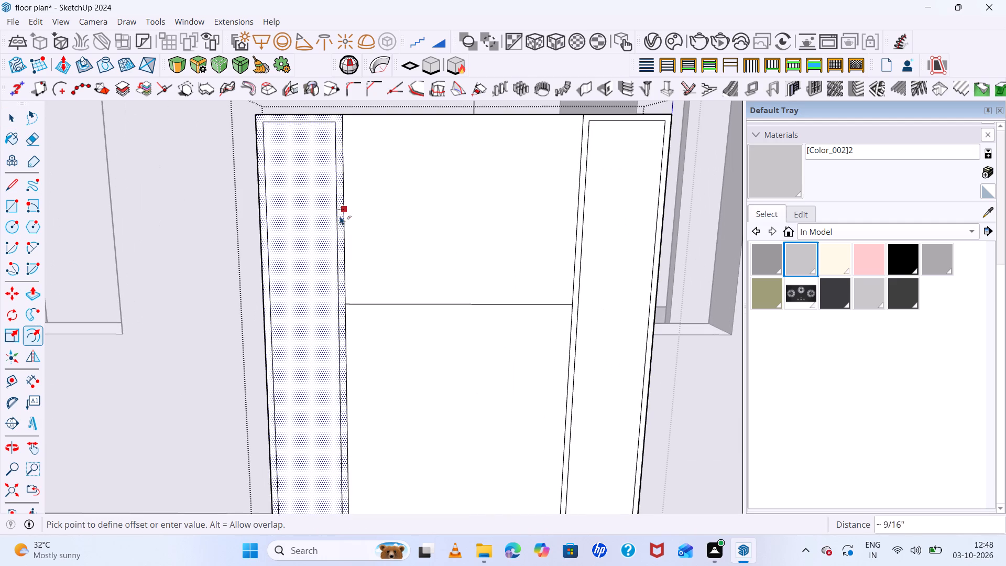
{"action": "scroll", "coordinate": [340, 216], "scroll_direction": "up", "scroll_amount": 2}
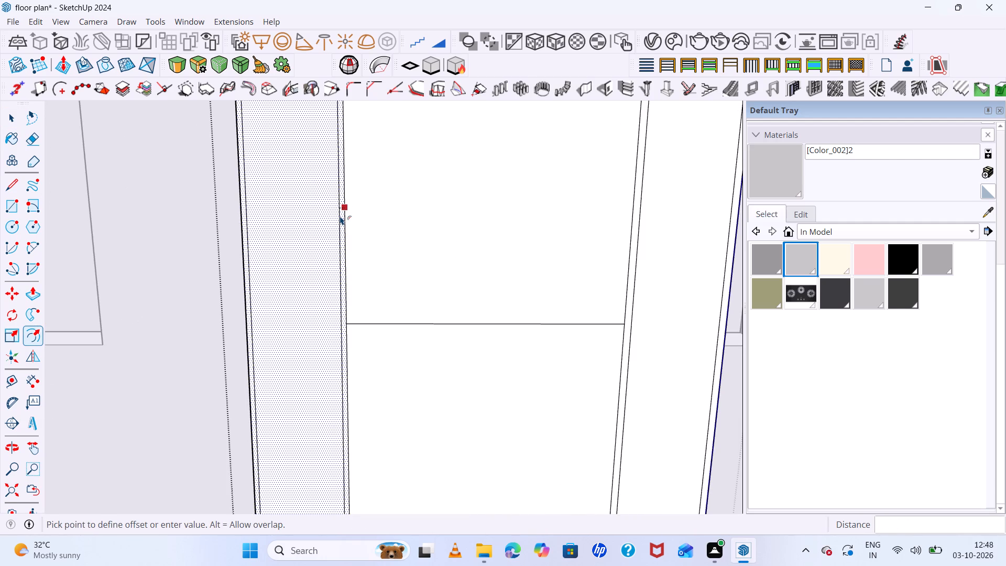
{"action": "left_click", "coordinate": [337, 217]}
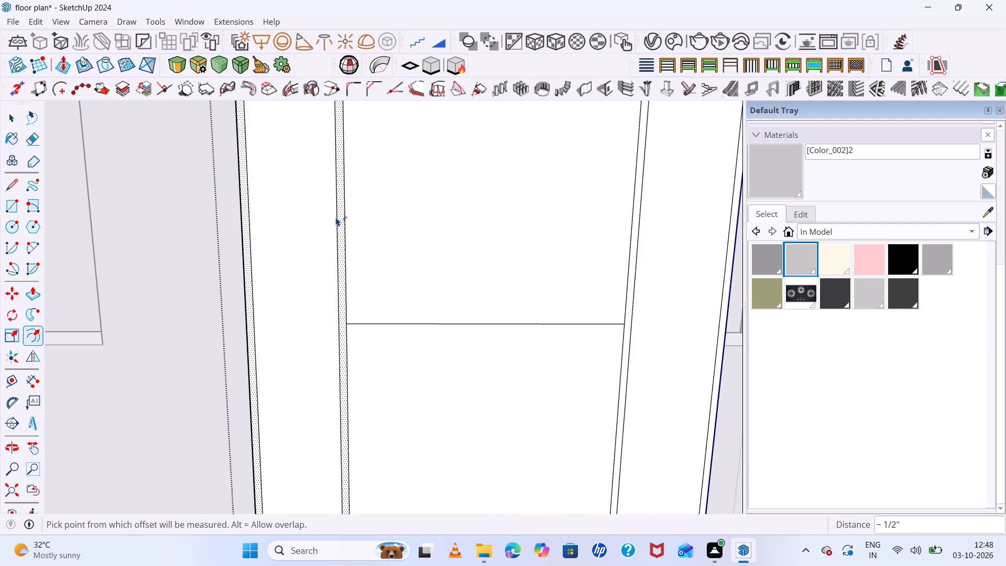
Paint the inset faces of both vertical side strips on the door with Wood Veneer 01 from the Wood materials.
{"action": "scroll", "coordinate": [336, 217], "scroll_direction": "down", "scroll_amount": 19}
{"action": "middle_click_drag", "start_coordinate": [468, 366], "coordinate": [469, 347]}
{"action": "key", "text": "space"}
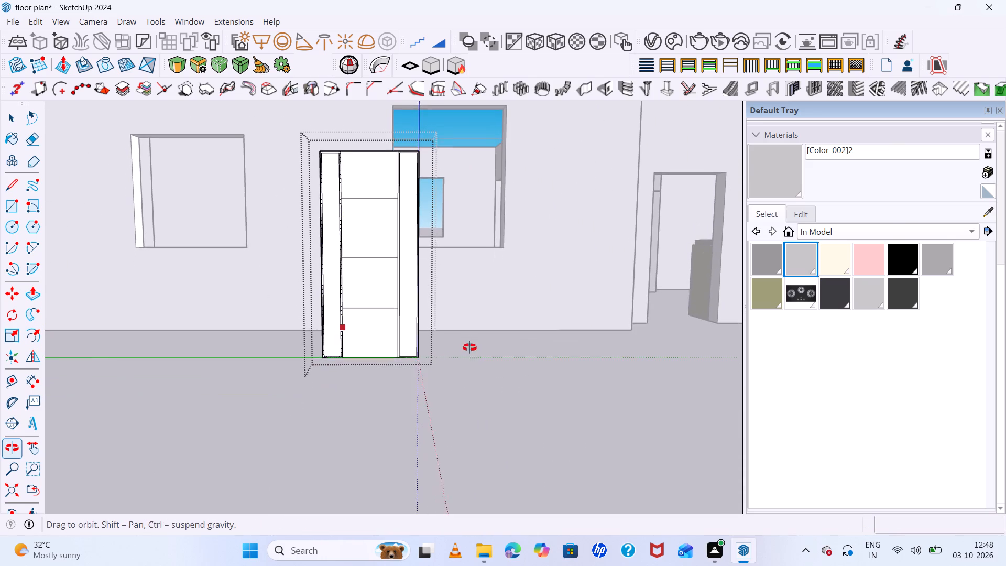
{"action": "middle_click_drag", "start_coordinate": [469, 347], "coordinate": [469, 350]}
{"action": "scroll", "coordinate": [467, 344], "scroll_direction": "up", "scroll_amount": 6}
{"action": "middle_click_drag", "start_coordinate": [457, 356], "coordinate": [472, 388]}
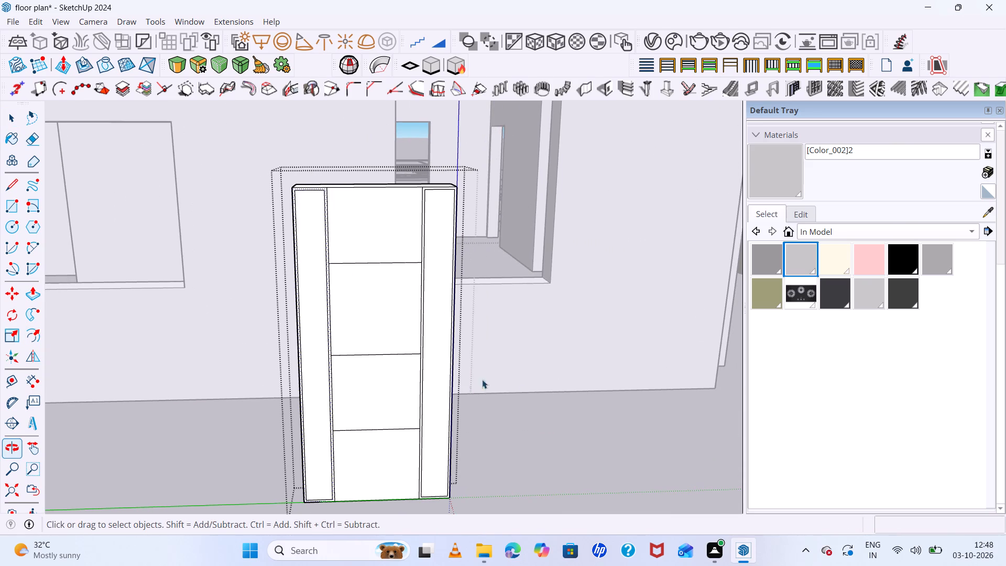
{"action": "key", "text": "space"}
{"action": "left_click", "coordinate": [567, 440]}
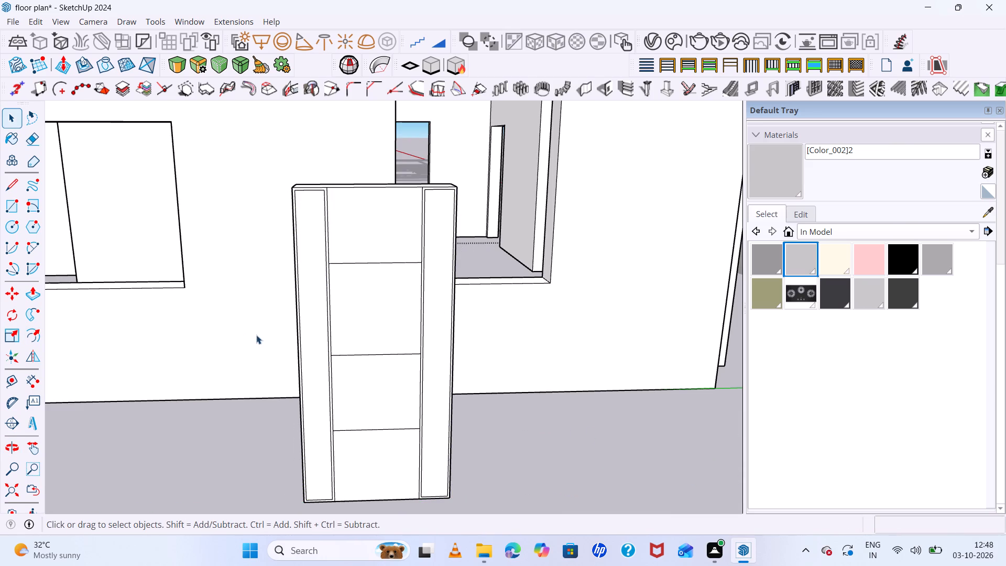
{"action": "double_click", "coordinate": [364, 335]}
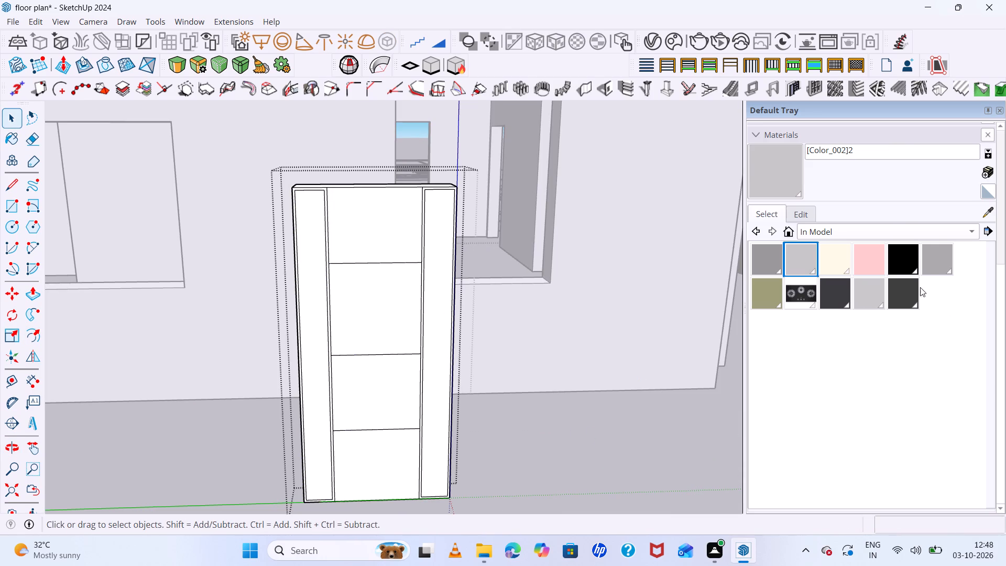
{"action": "left_click", "coordinate": [933, 232]}
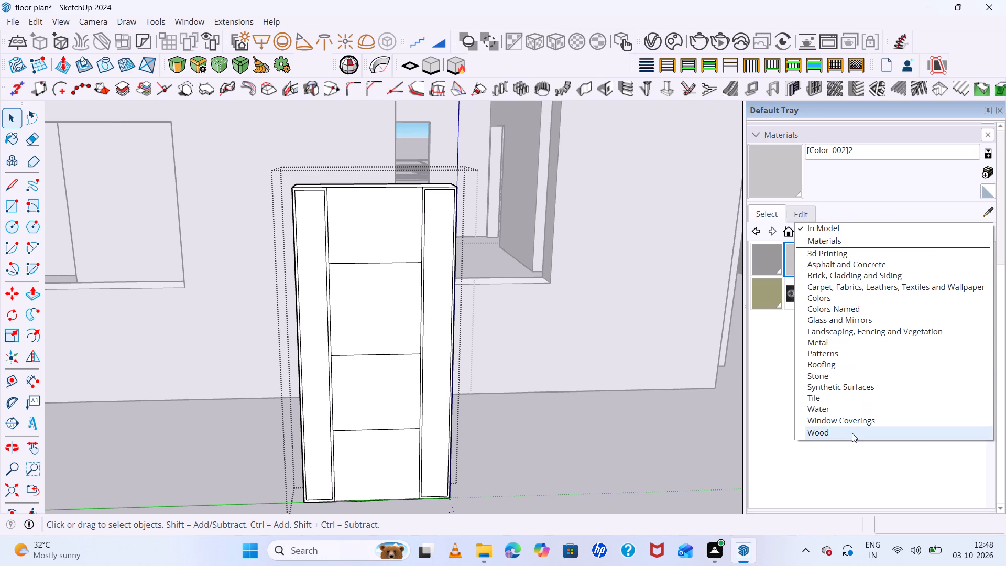
{"action": "left_click", "coordinate": [852, 434]}
{"action": "left_click", "coordinate": [906, 301]}
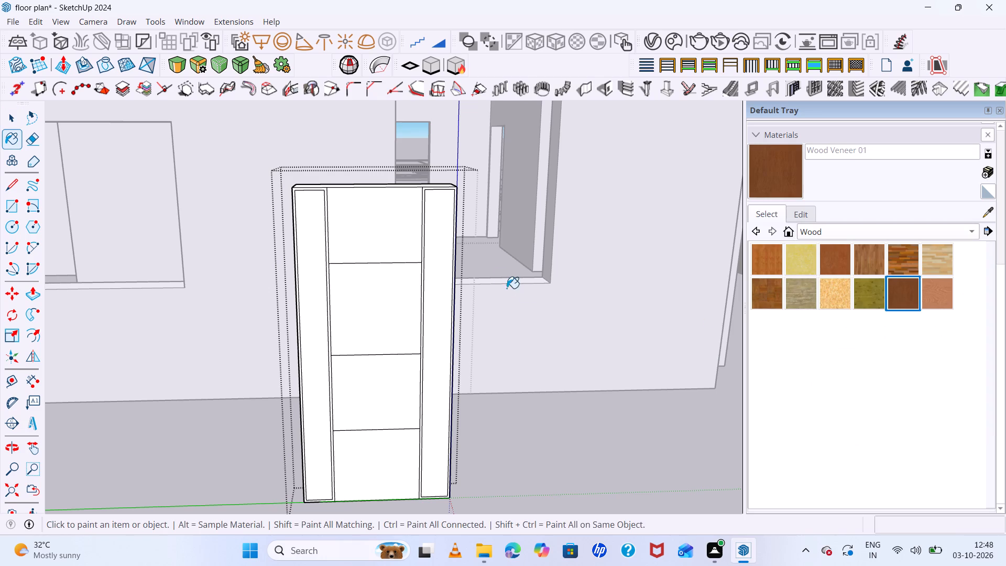
{"action": "scroll", "coordinate": [450, 260], "scroll_direction": "up", "scroll_amount": 5}
{"action": "left_click", "coordinate": [442, 219]}
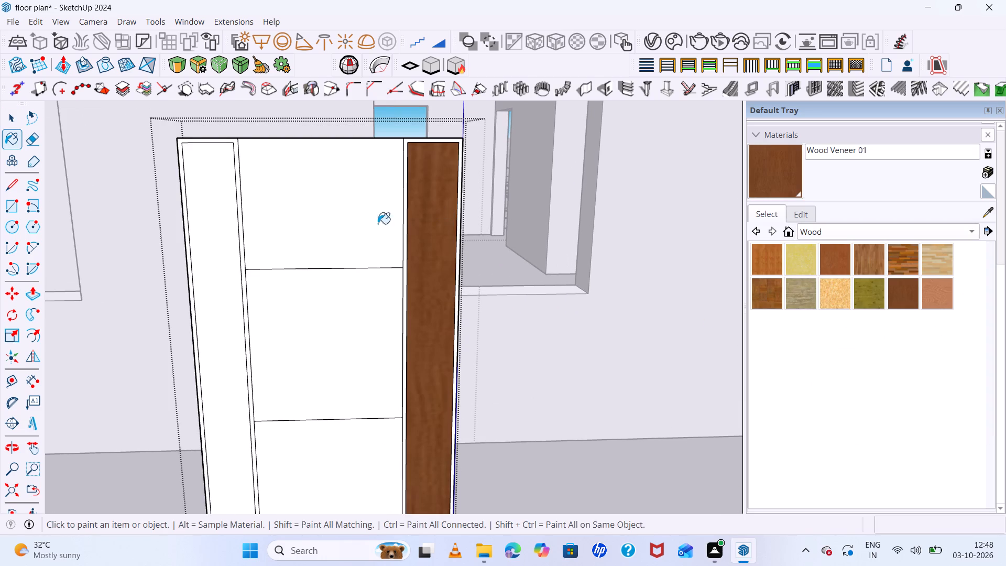
{"action": "left_click", "coordinate": [203, 225]}
Paint the four middle panels of the door's front face with Wood Veneer 01.
{"action": "left_click", "coordinate": [321, 219]}
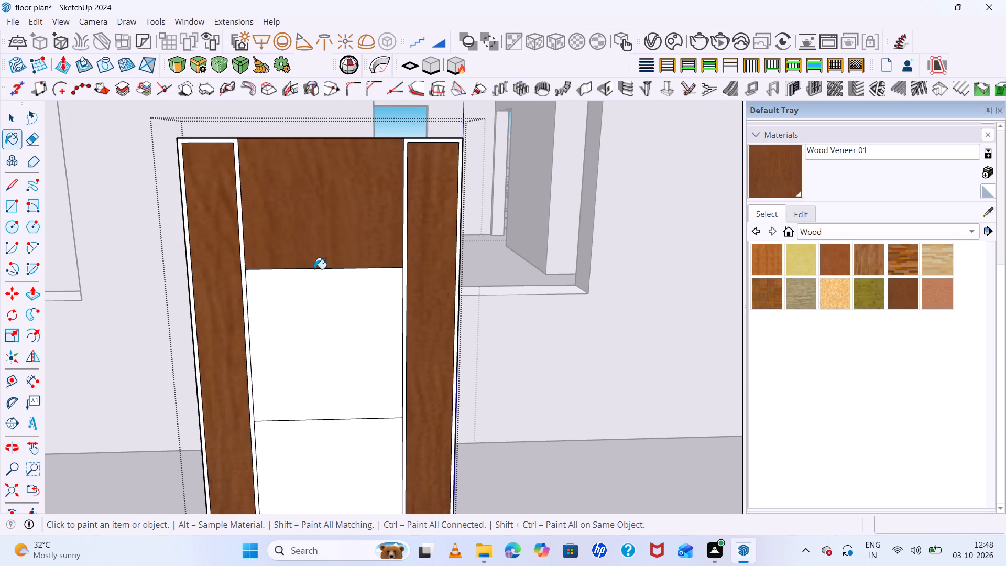
{"action": "left_click", "coordinate": [314, 309]}
{"action": "scroll", "coordinate": [325, 323], "scroll_direction": "down", "scroll_amount": 6}
{"action": "middle_click_drag", "start_coordinate": [347, 338], "coordinate": [340, 289]}
{"action": "left_click", "coordinate": [314, 430]}
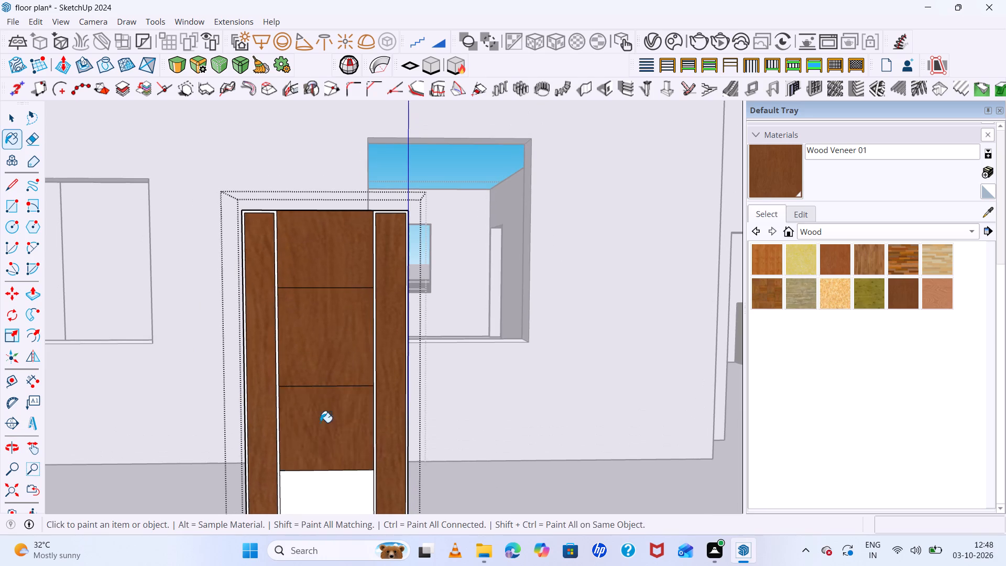
{"action": "scroll", "coordinate": [367, 336], "scroll_direction": "down", "scroll_amount": 10}
{"action": "left_click", "coordinate": [359, 406]}
Paint the door block's top face and left side face with Wood Veneer 01.
{"action": "middle_click_drag", "start_coordinate": [432, 449], "coordinate": [443, 485]}
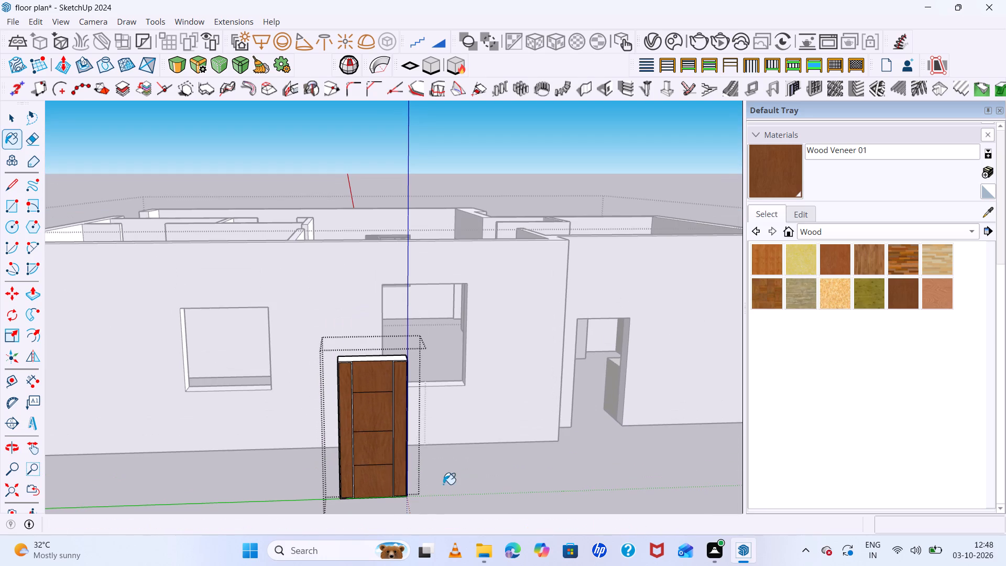
{"action": "scroll", "coordinate": [439, 366], "scroll_direction": "up", "scroll_amount": 5}
{"action": "middle_click_drag", "start_coordinate": [494, 458], "coordinate": [629, 492]}
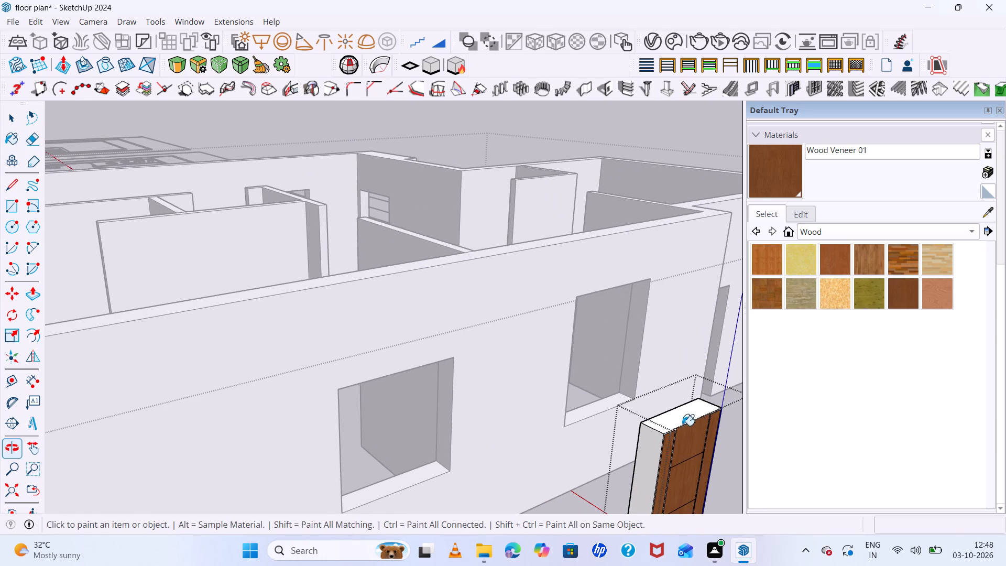
{"action": "left_click", "coordinate": [687, 418]}
{"action": "left_click", "coordinate": [651, 452]}
Paint the door block's back face, facing the house wall, with Wood Veneer 01.
{"action": "middle_click_drag", "start_coordinate": [647, 469], "coordinate": [729, 477]}
{"action": "scroll", "coordinate": [725, 409], "scroll_direction": "down", "scroll_amount": 2}
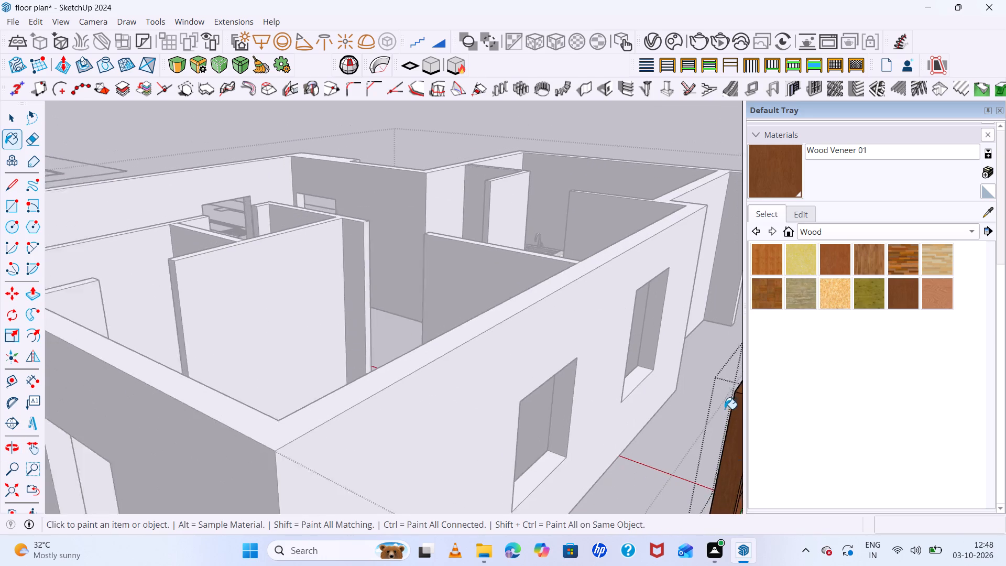
{"action": "scroll", "coordinate": [725, 409], "scroll_direction": "down", "scroll_amount": 16}
{"action": "scroll", "coordinate": [681, 421], "scroll_direction": "up", "scroll_amount": 11}
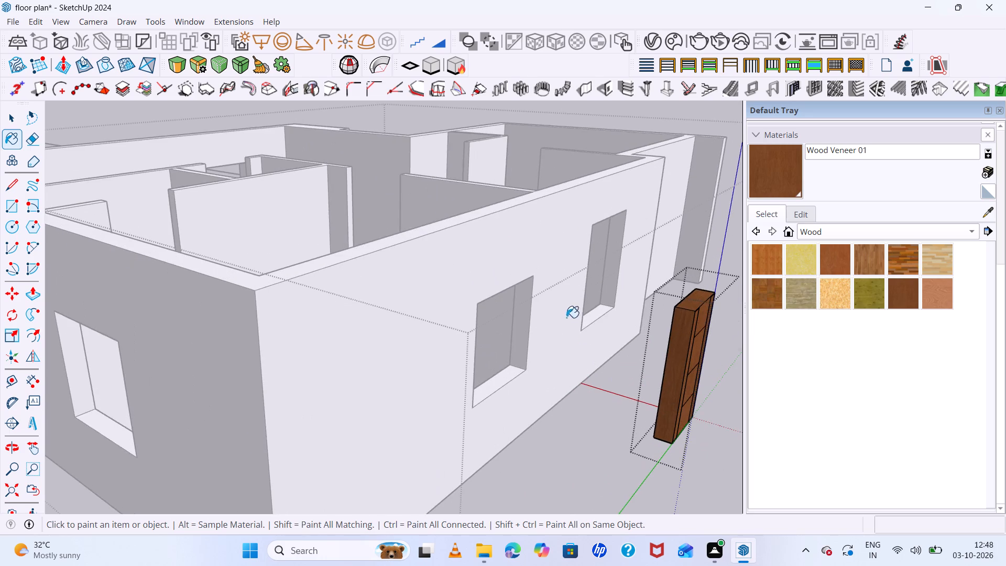
{"action": "scroll", "coordinate": [566, 318], "scroll_direction": "down", "scroll_amount": 12}
{"action": "middle_click_drag", "start_coordinate": [556, 397], "coordinate": [591, 451]}
{"action": "scroll", "coordinate": [532, 315], "scroll_direction": "up", "scroll_amount": 13}
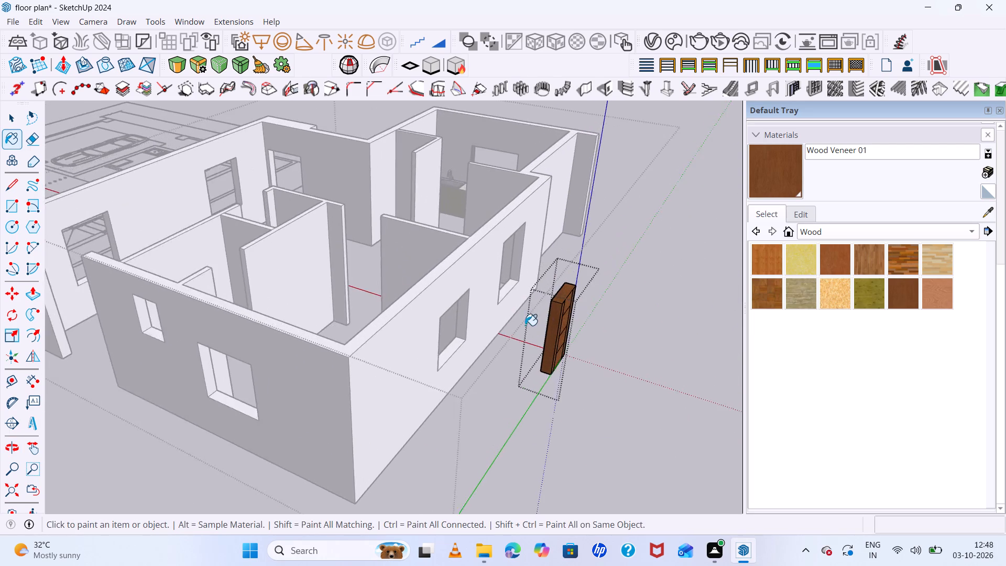
{"action": "scroll", "coordinate": [525, 325], "scroll_direction": "up", "scroll_amount": 14}
{"action": "middle_click_drag", "start_coordinate": [563, 391], "coordinate": [644, 448]}
{"action": "scroll", "coordinate": [665, 369], "scroll_direction": "up", "scroll_amount": 6}
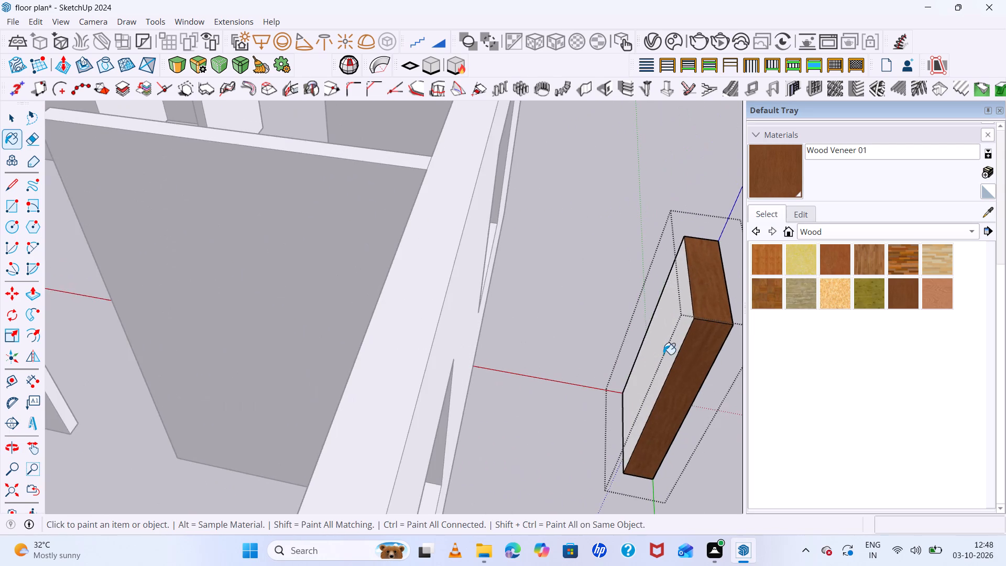
{"action": "left_click", "coordinate": [663, 353]}
{"action": "scroll", "coordinate": [584, 327], "scroll_direction": "down", "scroll_amount": 20}
{"action": "scroll", "coordinate": [584, 327], "scroll_direction": "down", "scroll_amount": 8}
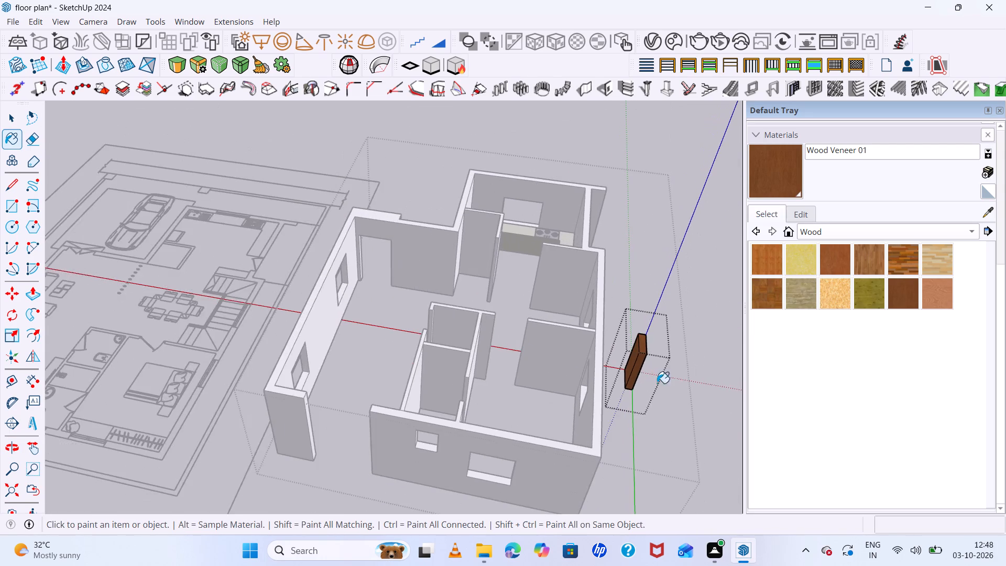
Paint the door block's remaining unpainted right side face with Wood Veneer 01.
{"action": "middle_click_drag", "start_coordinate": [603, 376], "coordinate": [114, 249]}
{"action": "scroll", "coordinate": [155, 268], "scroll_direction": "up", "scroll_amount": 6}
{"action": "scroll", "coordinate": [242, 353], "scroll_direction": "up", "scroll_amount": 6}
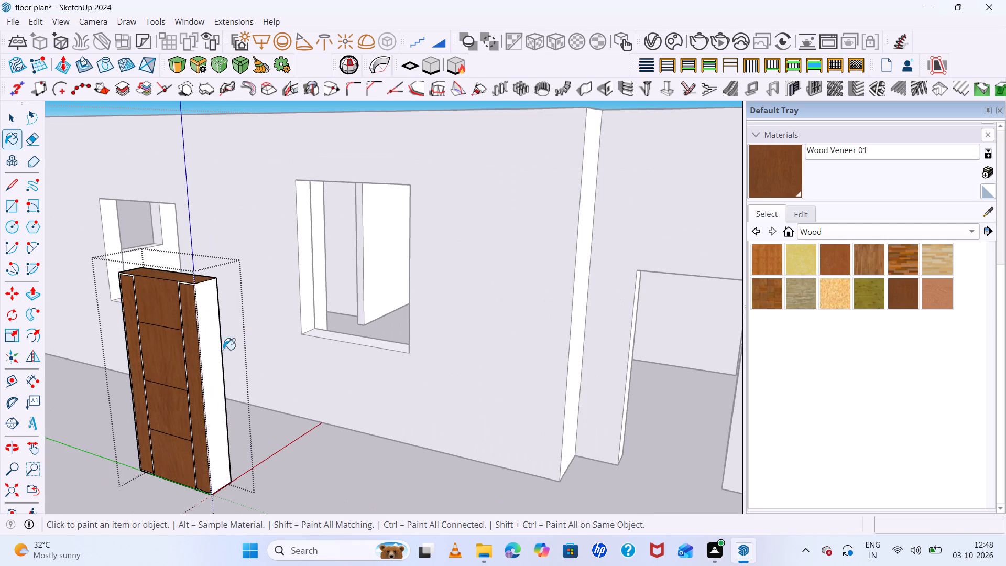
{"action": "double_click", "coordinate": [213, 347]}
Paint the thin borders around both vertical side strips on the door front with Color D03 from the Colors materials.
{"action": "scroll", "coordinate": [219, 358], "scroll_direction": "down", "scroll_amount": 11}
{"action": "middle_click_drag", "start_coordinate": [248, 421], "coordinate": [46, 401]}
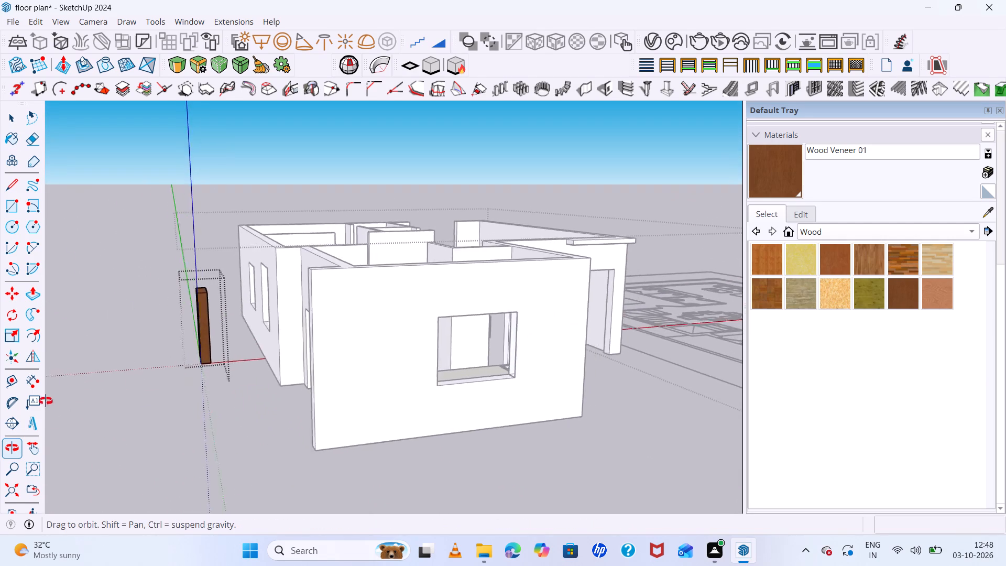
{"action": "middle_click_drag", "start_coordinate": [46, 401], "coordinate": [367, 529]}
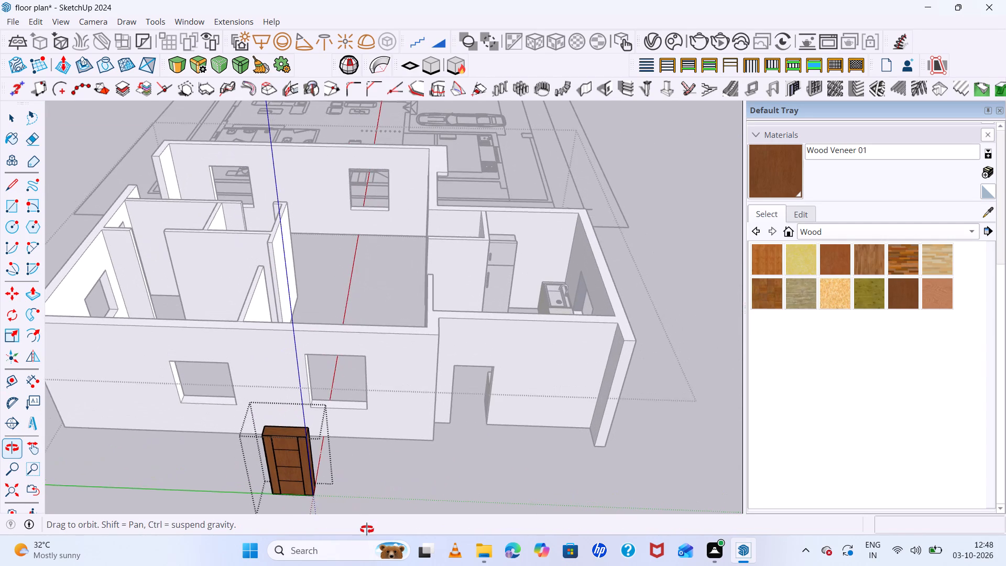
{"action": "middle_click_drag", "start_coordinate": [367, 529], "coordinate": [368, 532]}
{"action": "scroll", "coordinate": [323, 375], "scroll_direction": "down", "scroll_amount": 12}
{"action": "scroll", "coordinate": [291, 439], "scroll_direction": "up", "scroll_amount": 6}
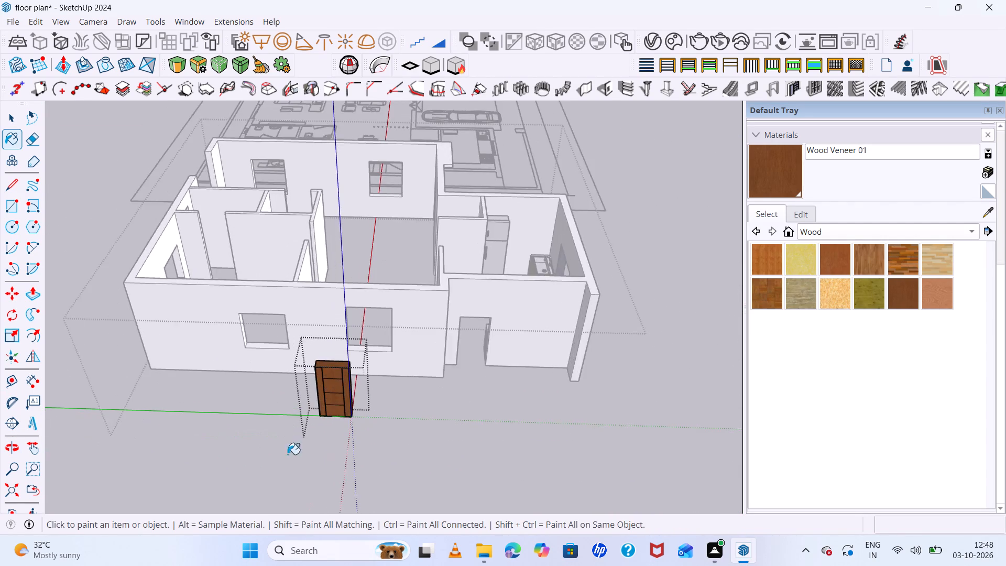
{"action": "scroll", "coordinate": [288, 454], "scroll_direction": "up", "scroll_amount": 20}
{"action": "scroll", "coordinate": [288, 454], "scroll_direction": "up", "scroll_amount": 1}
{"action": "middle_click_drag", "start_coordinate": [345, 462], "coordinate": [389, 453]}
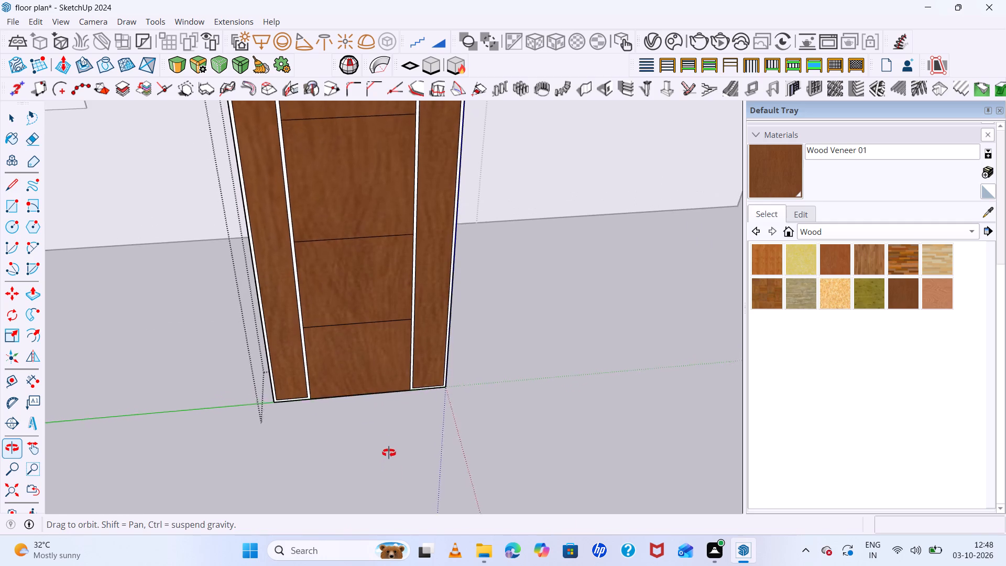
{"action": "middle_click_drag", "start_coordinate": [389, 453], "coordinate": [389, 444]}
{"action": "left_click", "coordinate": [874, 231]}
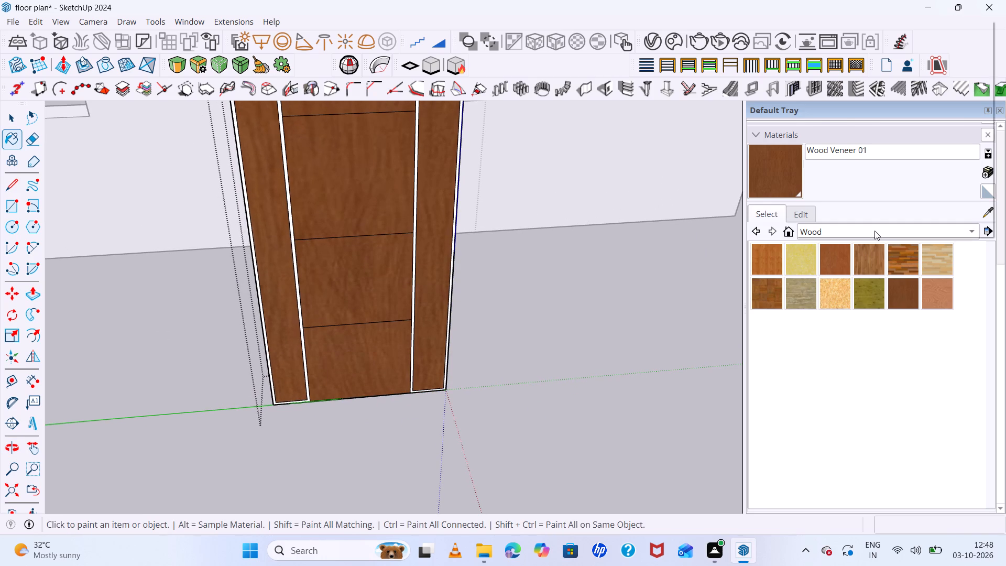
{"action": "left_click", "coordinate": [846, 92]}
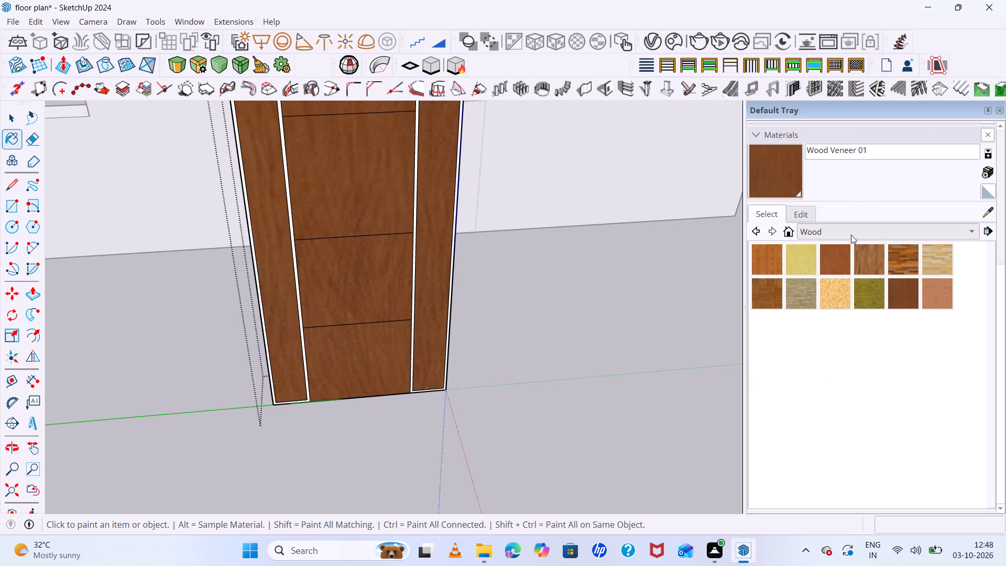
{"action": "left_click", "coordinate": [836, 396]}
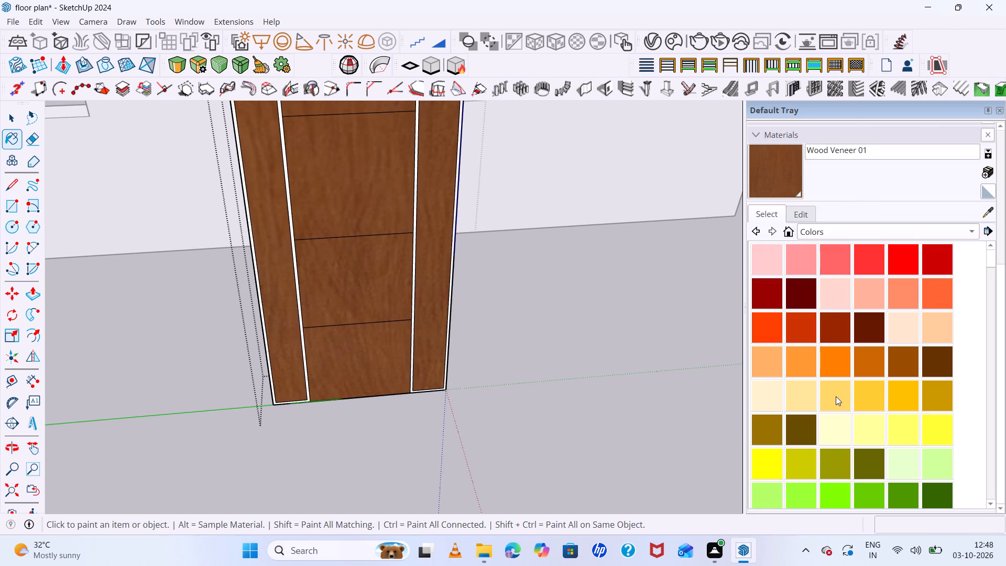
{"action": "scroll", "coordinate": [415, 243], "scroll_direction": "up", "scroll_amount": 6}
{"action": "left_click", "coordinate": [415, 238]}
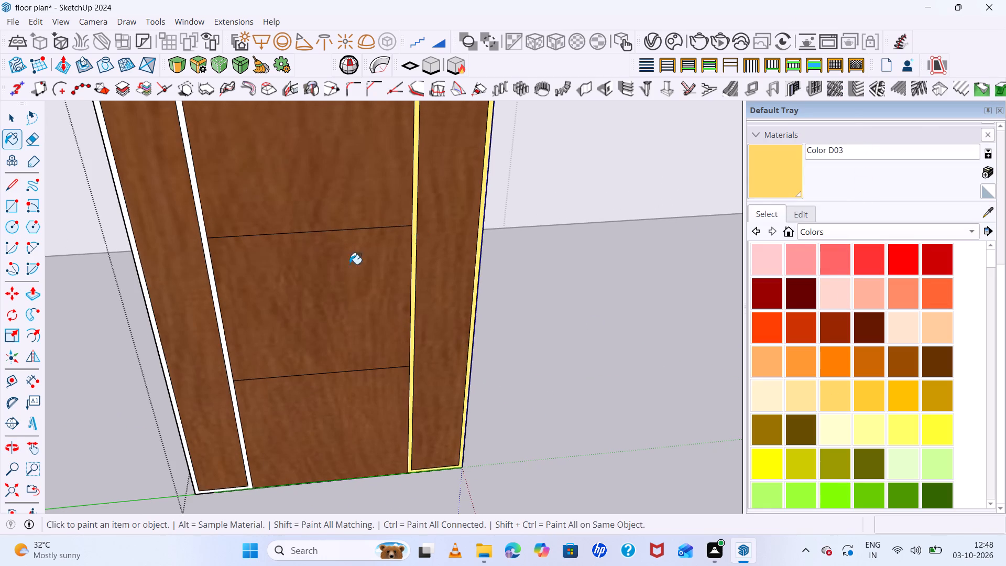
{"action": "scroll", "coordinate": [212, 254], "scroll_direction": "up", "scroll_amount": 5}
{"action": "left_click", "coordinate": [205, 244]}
Close the door group and examine the door's front with its coloured borders.
{"action": "scroll", "coordinate": [216, 248], "scroll_direction": "down", "scroll_amount": 14}
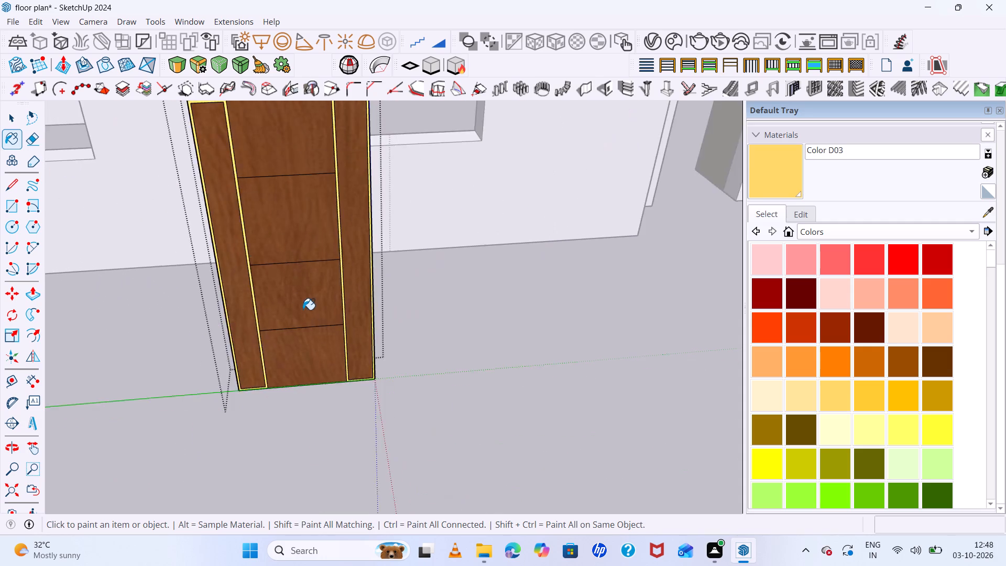
{"action": "scroll", "coordinate": [303, 310], "scroll_direction": "down", "scroll_amount": 8}
{"action": "scroll", "coordinate": [329, 369], "scroll_direction": "down", "scroll_amount": 4}
{"action": "middle_click_drag", "start_coordinate": [331, 372], "coordinate": [327, 301]}
{"action": "scroll", "coordinate": [279, 200], "scroll_direction": "up", "scroll_amount": 6}
{"action": "scroll", "coordinate": [315, 280], "scroll_direction": "up", "scroll_amount": 3}
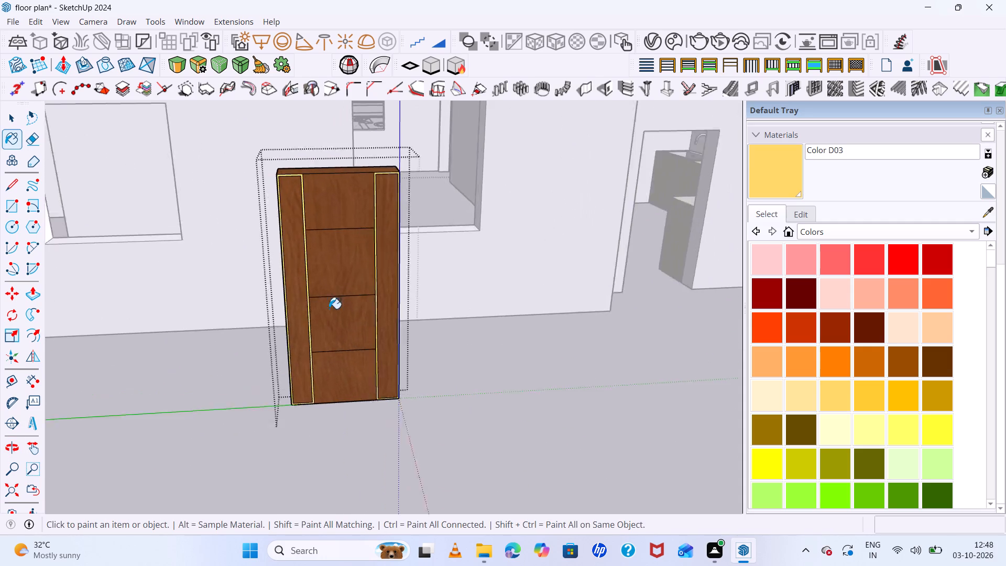
{"action": "scroll", "coordinate": [329, 309], "scroll_direction": "up", "scroll_amount": 3}
{"action": "middle_click_drag", "start_coordinate": [445, 426], "coordinate": [440, 414]}
{"action": "middle_click", "coordinate": [440, 414]}
{"action": "key", "text": "space"}
{"action": "left_click", "coordinate": [518, 343]}
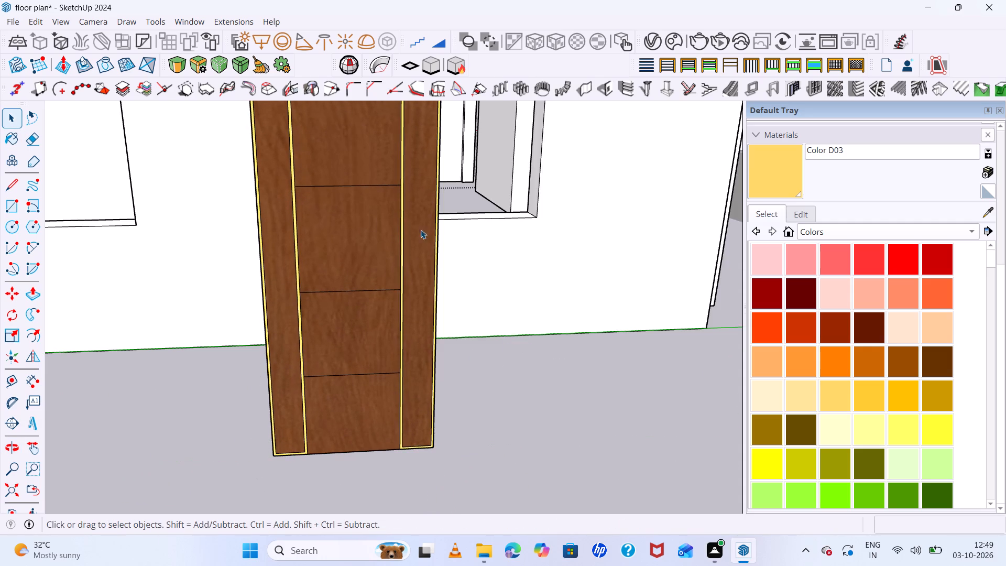
Reopen the door group and undo its paint finishes and side-strip insets, back to the plain white panel outlines.
{"action": "scroll", "coordinate": [361, 232], "scroll_direction": "up", "scroll_amount": 6}
{"action": "double_click", "coordinate": [380, 289]}
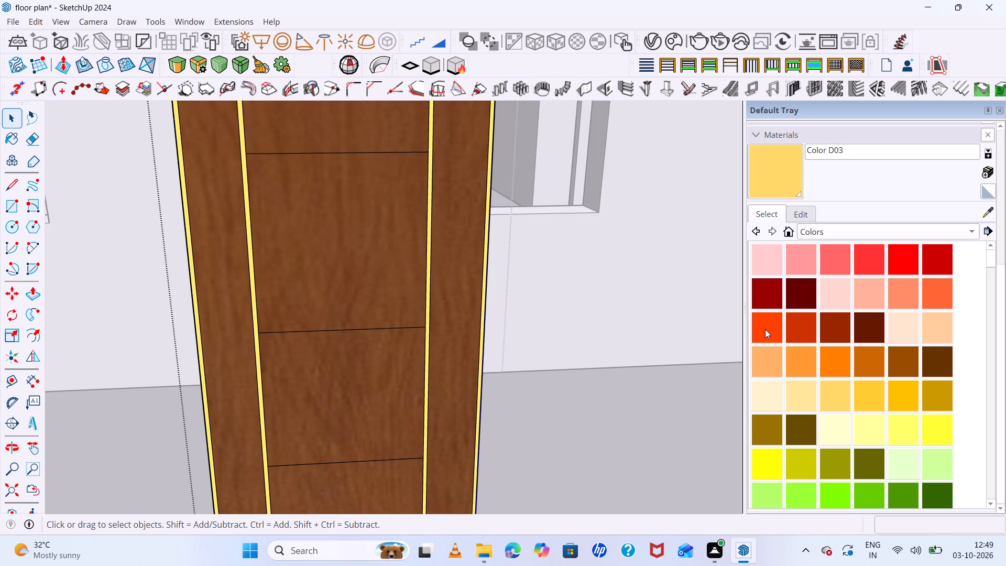
{"action": "scroll", "coordinate": [547, 279], "scroll_direction": "down", "scroll_amount": 3}
{"action": "key", "text": "ctrl+z"}
{"action": "key", "text": "ctrl+z"}
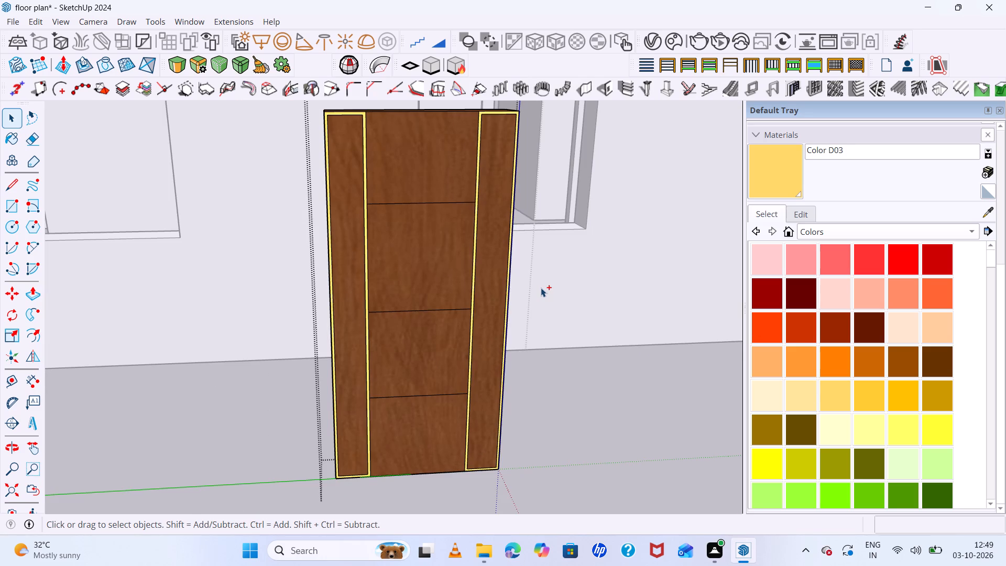
{"action": "key", "text": "ctrl+z"}
{"action": "key", "text": "ctrl+z"}
{"action": "key", "text": "ctrl+z"}
{"action": "key", "text": "ctrl+z"}
{"action": "key", "text": "ctrl+z"}
{"action": "key", "text": "ctrl+z"}
{"action": "key", "text": "ctrl+z"}
{"action": "key", "text": "ctrl+z"}
{"action": "key", "text": "ctrl+z"}
{"action": "key", "text": "ctrl+z"}
{"action": "key", "text": "ctrl+z"}
{"action": "key", "text": "ctrl+z"}
{"action": "key", "text": "ctrl+z"}
{"action": "key", "text": "ctrl+z"}
{"action": "key", "text": "ctrl+z"}
{"action": "key", "text": "ctrl+z"}
{"action": "key", "text": "ctrl+z"}
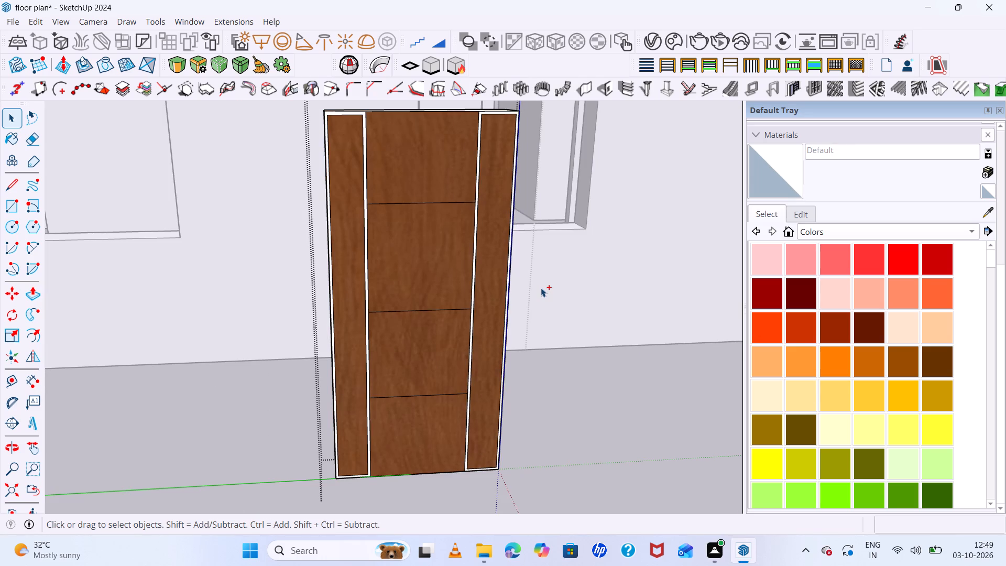
Select the second panel from the top of the door and pick Color B08 from the Colors materials.
{"action": "left_click", "coordinate": [446, 256]}
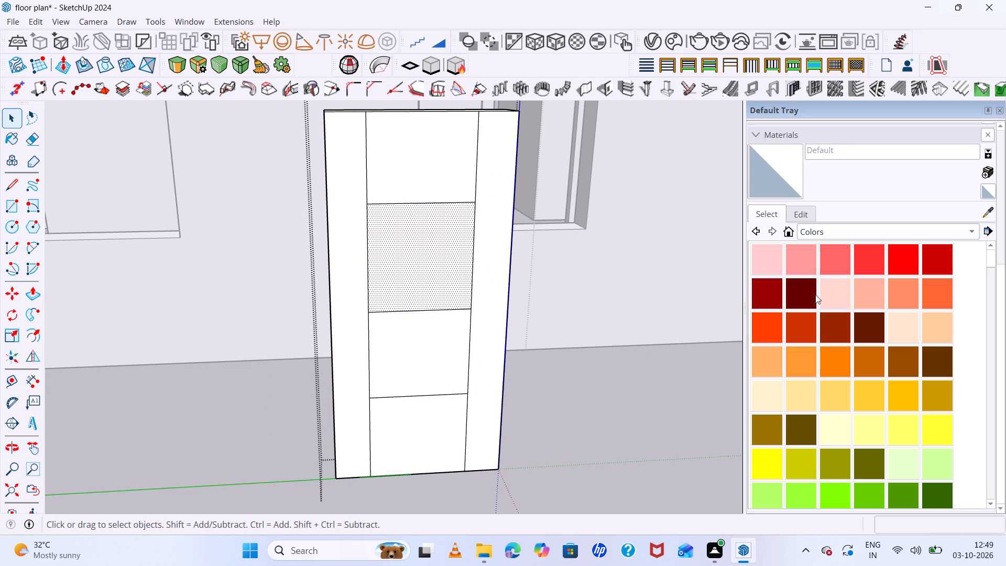
{"action": "left_click", "coordinate": [866, 330]}
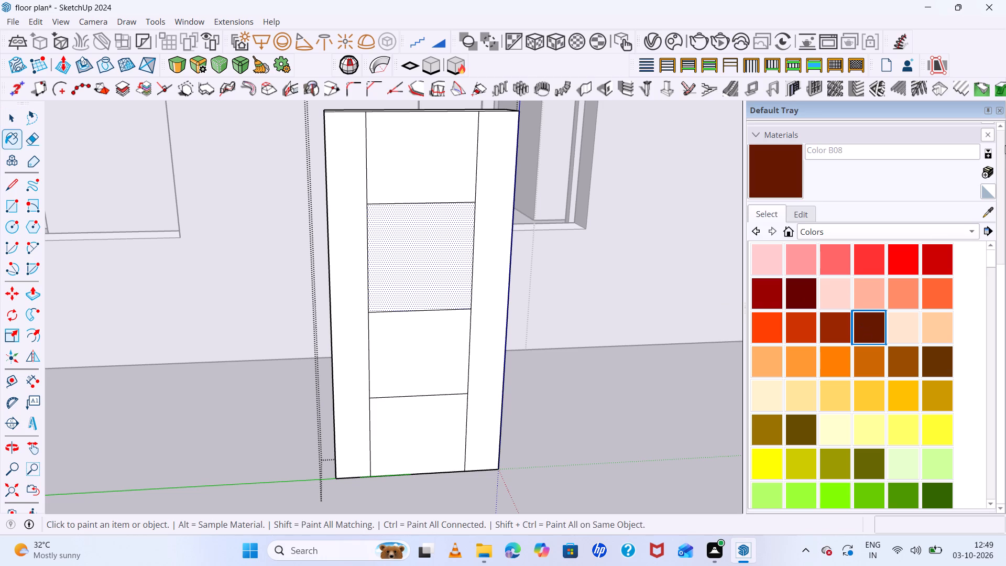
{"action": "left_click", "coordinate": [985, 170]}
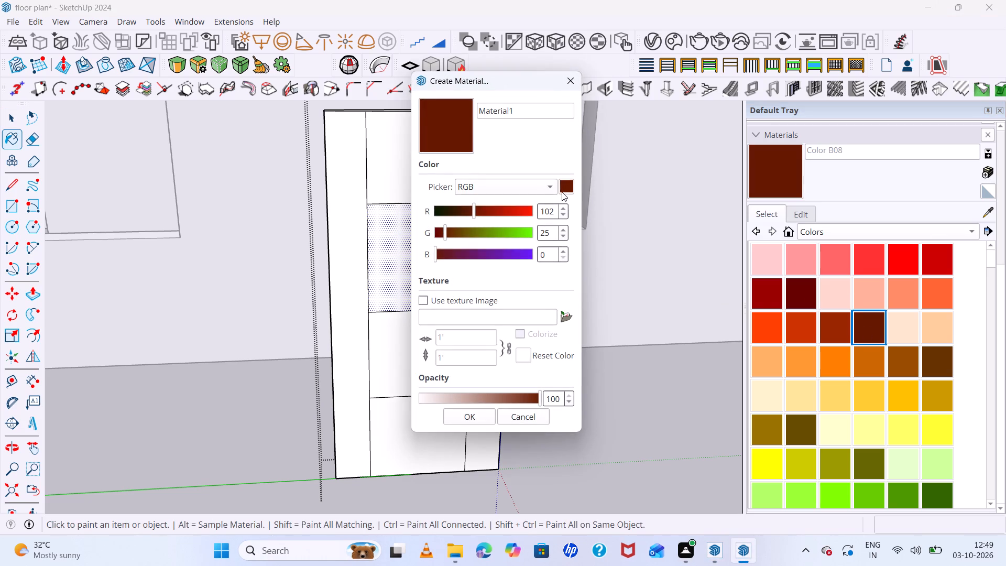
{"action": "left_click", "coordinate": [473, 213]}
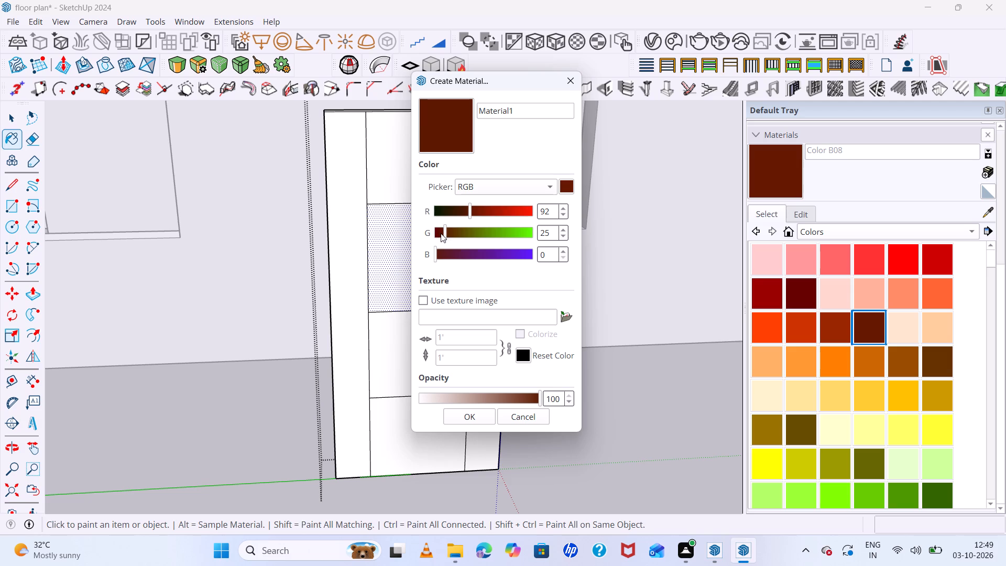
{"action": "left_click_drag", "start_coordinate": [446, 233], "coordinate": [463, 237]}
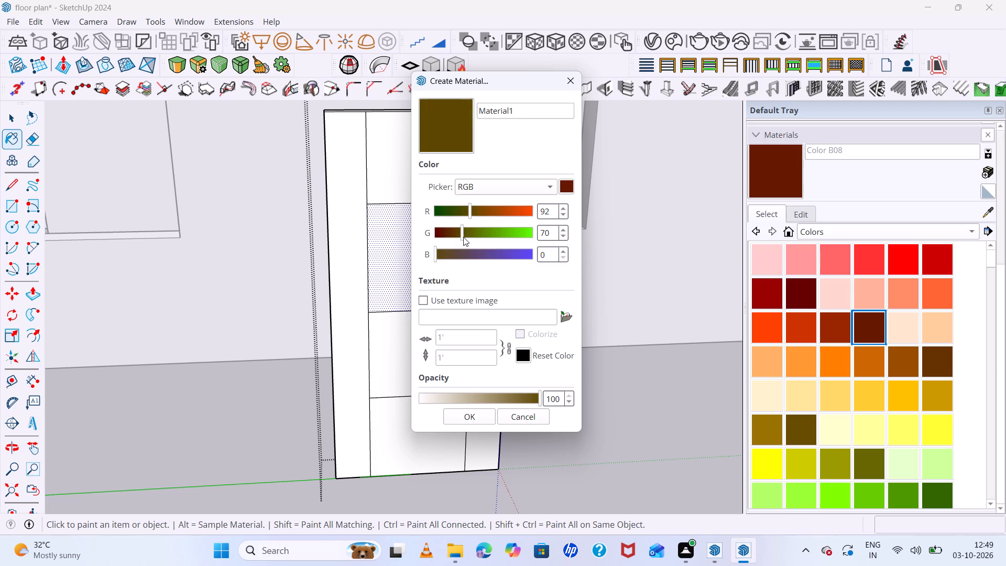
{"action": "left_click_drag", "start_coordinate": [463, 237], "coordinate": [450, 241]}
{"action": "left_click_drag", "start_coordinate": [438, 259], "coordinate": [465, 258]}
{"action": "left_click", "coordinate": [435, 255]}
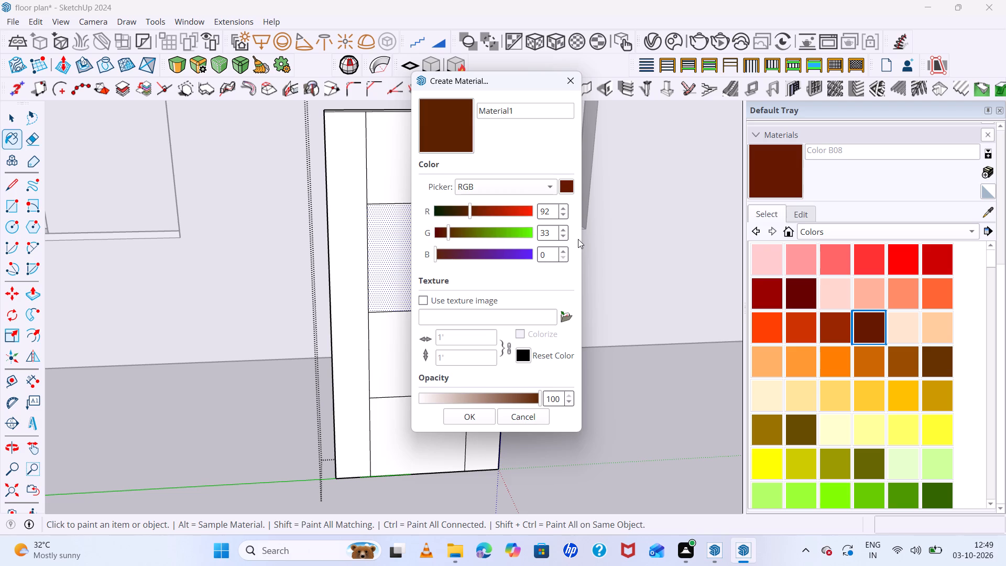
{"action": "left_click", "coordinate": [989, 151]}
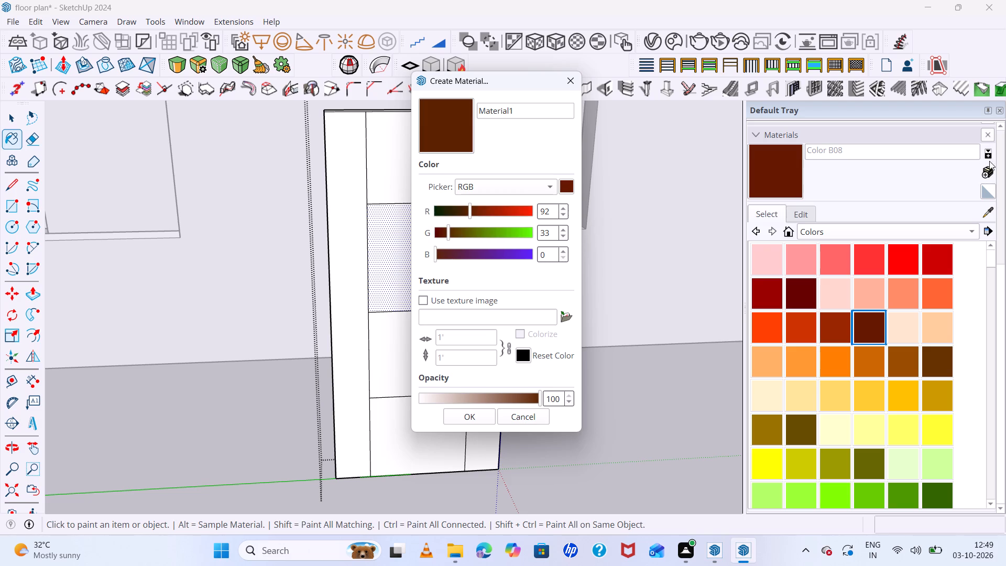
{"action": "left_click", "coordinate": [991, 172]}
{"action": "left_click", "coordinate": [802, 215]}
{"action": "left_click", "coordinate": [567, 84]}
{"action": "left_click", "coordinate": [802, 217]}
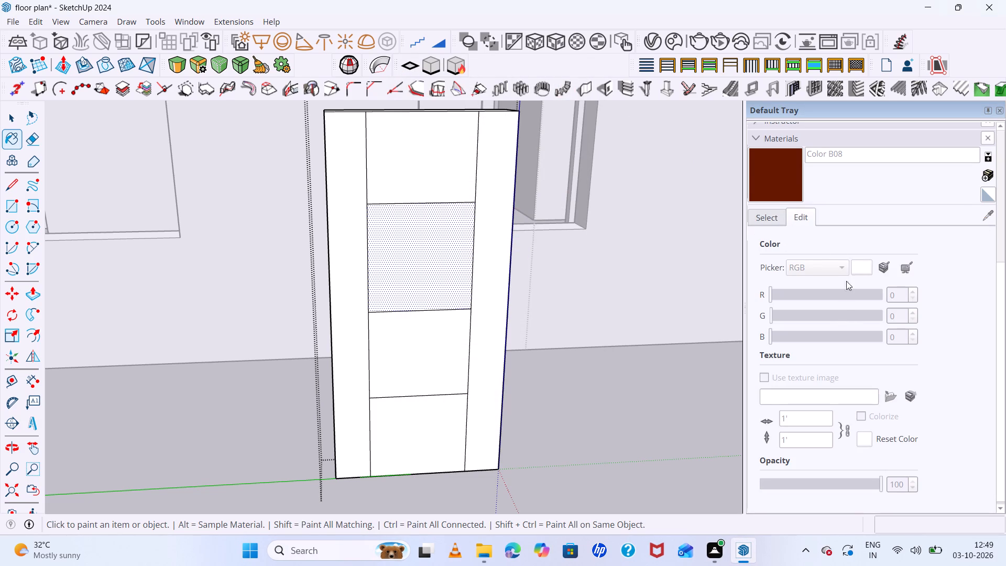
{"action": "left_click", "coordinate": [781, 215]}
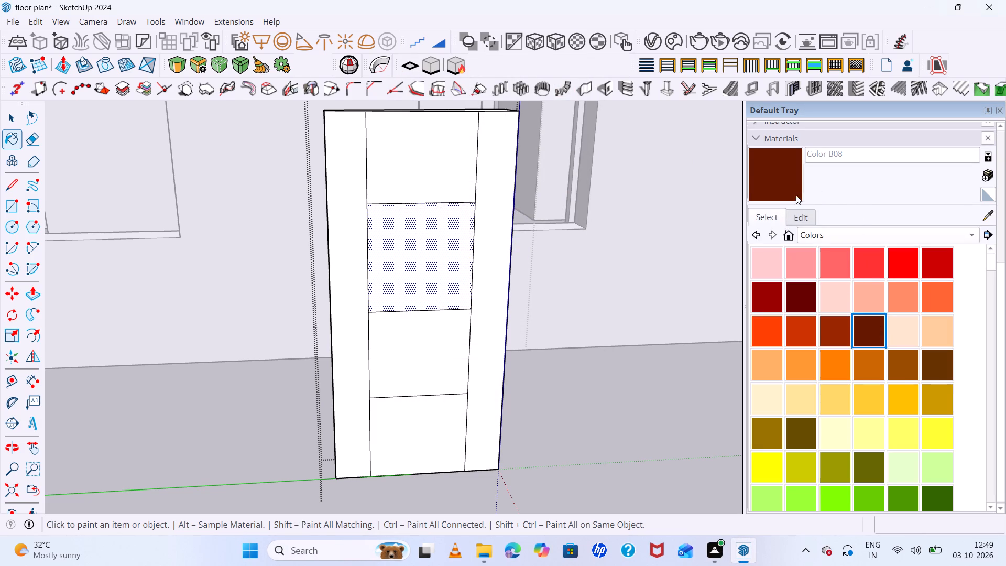
Paint the four middle panels and both vertical side strips of the door's front face with Color B08.
{"action": "left_click", "coordinate": [782, 181]}
{"action": "left_click", "coordinate": [399, 147]}
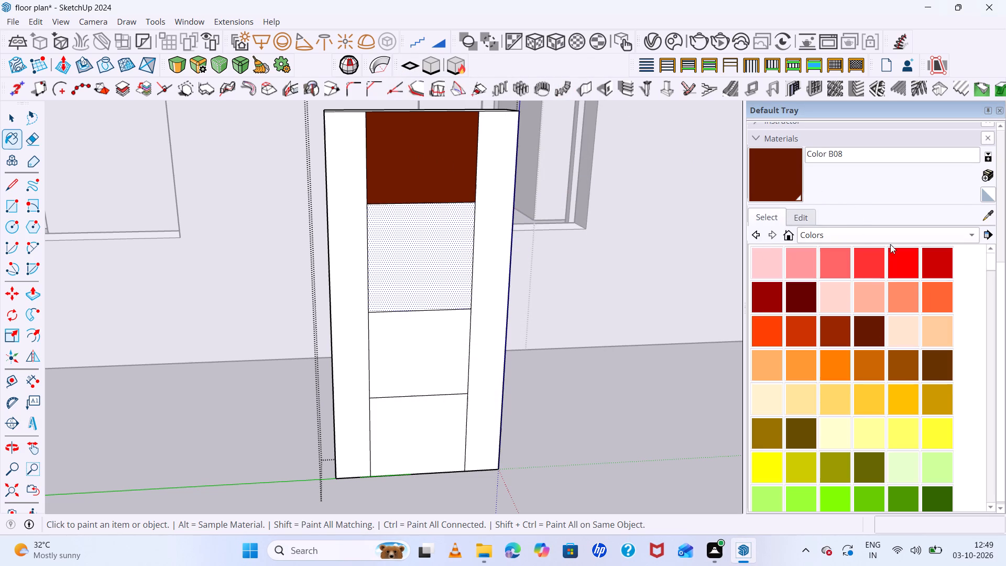
{"action": "left_click", "coordinate": [807, 218]}
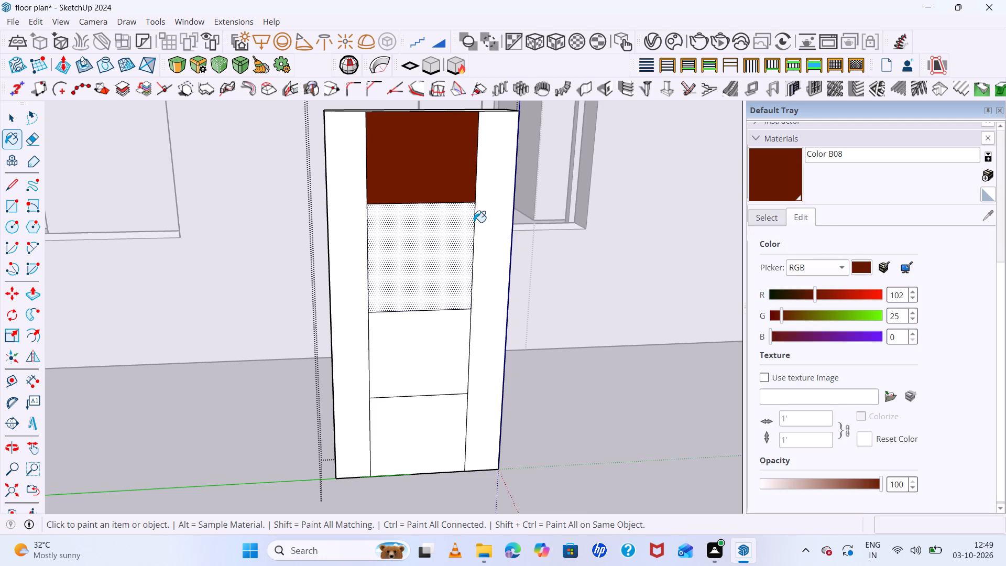
{"action": "left_click", "coordinate": [491, 213]}
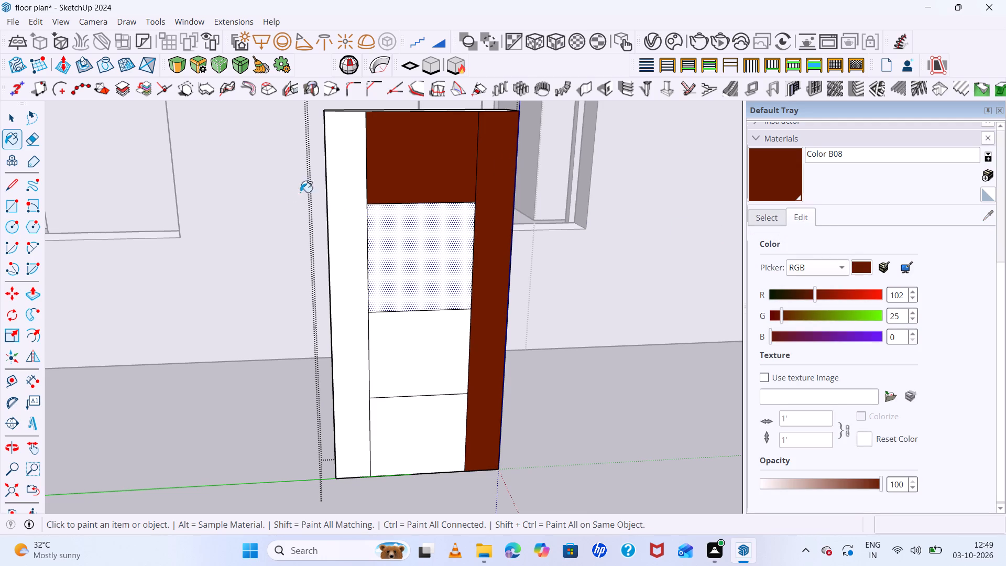
{"action": "left_click", "coordinate": [327, 186]}
{"action": "left_click", "coordinate": [349, 189]}
{"action": "left_click", "coordinate": [399, 246]}
{"action": "left_click", "coordinate": [413, 343]}
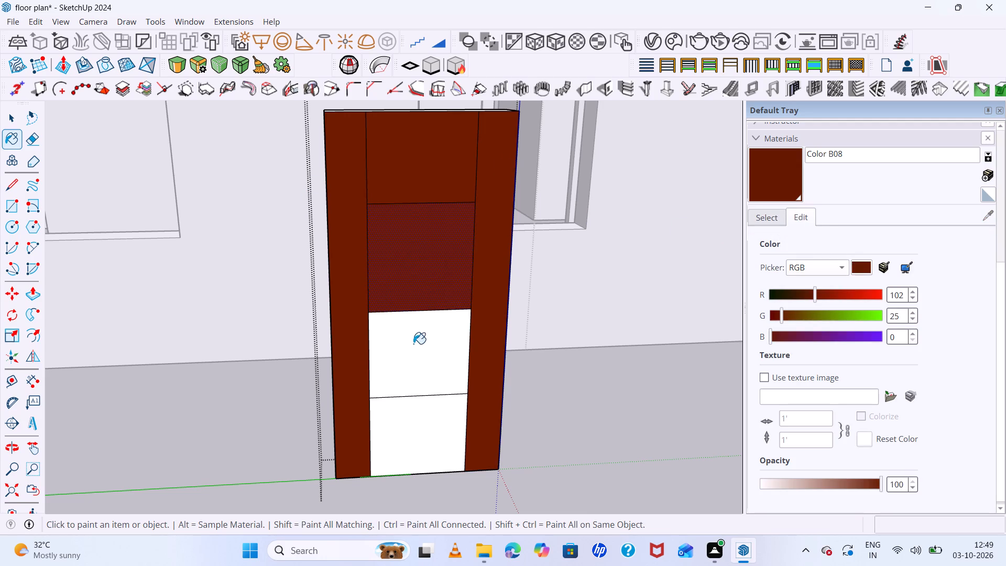
{"action": "left_click", "coordinate": [425, 410]}
Paint the door block's side faces and back face with Color B08.
{"action": "middle_click_drag", "start_coordinate": [584, 426], "coordinate": [532, 378]}
{"action": "middle_click_drag", "start_coordinate": [532, 378], "coordinate": [384, 349]}
{"action": "scroll", "coordinate": [362, 304], "scroll_direction": "up", "scroll_amount": 4}
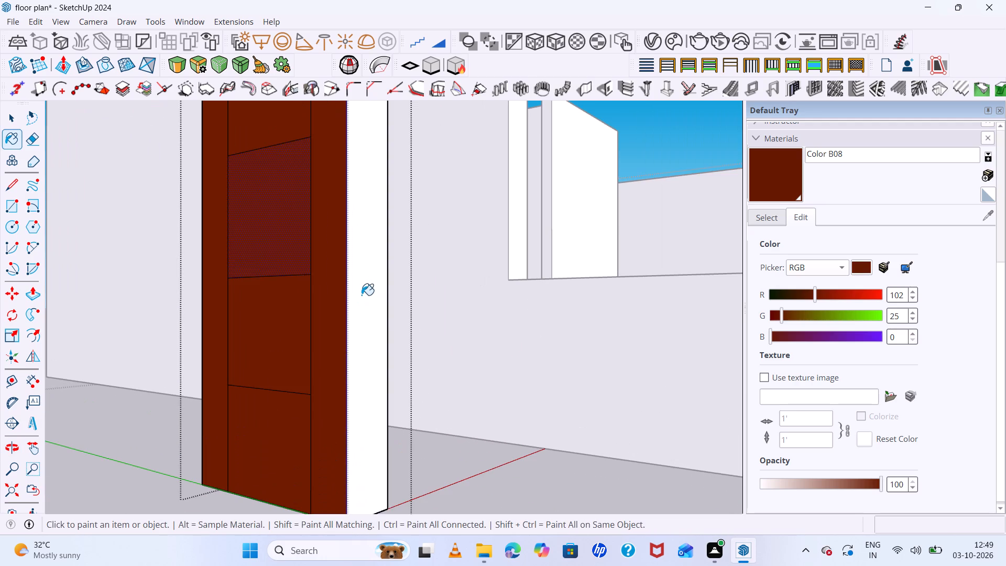
{"action": "left_click", "coordinate": [362, 295]}
{"action": "middle_click_drag", "start_coordinate": [398, 335], "coordinate": [427, 220]}
{"action": "left_click", "coordinate": [396, 289]}
{"action": "middle_click_drag", "start_coordinate": [418, 330], "coordinate": [709, 469]}
{"action": "left_click", "coordinate": [600, 342]}
{"action": "middle_click_drag", "start_coordinate": [679, 402], "coordinate": [856, 480]}
{"action": "scroll", "coordinate": [624, 286], "scroll_direction": "up", "scroll_amount": 3}
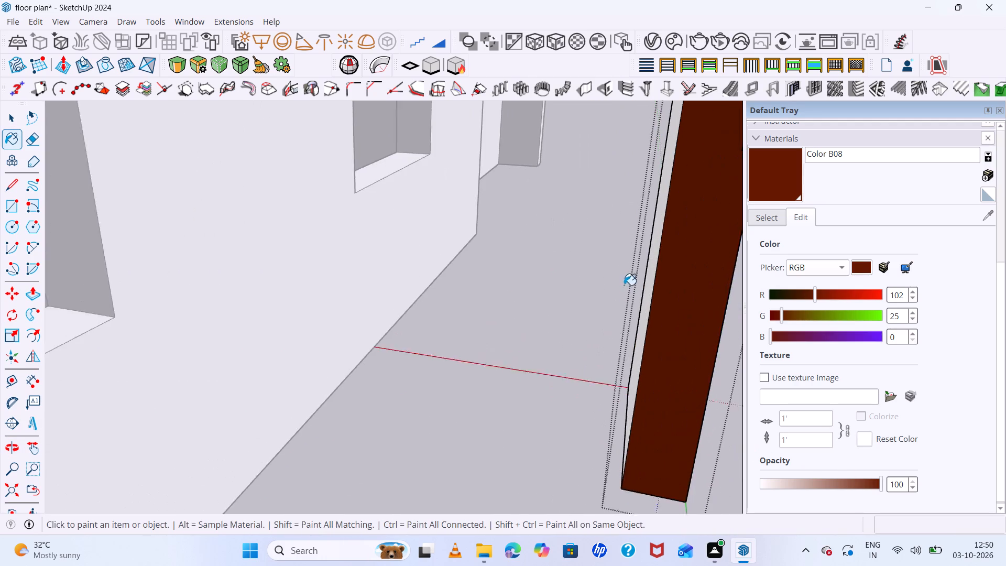
{"action": "scroll", "coordinate": [624, 285], "scroll_direction": "up", "scroll_amount": 2}
{"action": "left_click", "coordinate": [681, 303]}
{"action": "left_click_drag", "start_coordinate": [639, 278], "coordinate": [662, 287]}
{"action": "left_click", "coordinate": [662, 287]}
{"action": "scroll", "coordinate": [561, 278], "scroll_direction": "down", "scroll_amount": 11}
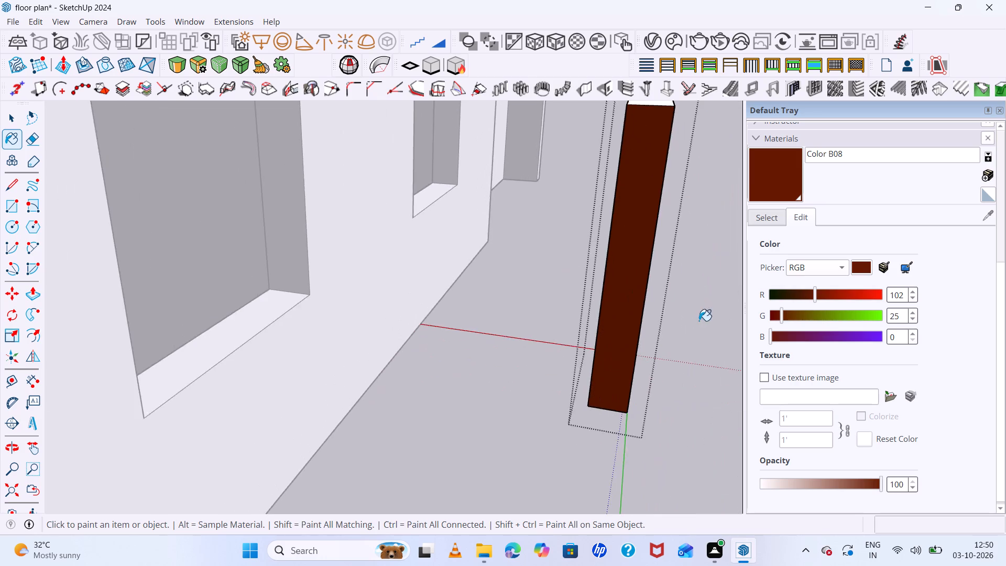
Paint the door block's top face with Color B08.
{"action": "middle_click_drag", "start_coordinate": [699, 322], "coordinate": [546, 355]}
{"action": "scroll", "coordinate": [301, 186], "scroll_direction": "up", "scroll_amount": 5}
{"action": "left_click", "coordinate": [236, 197]}
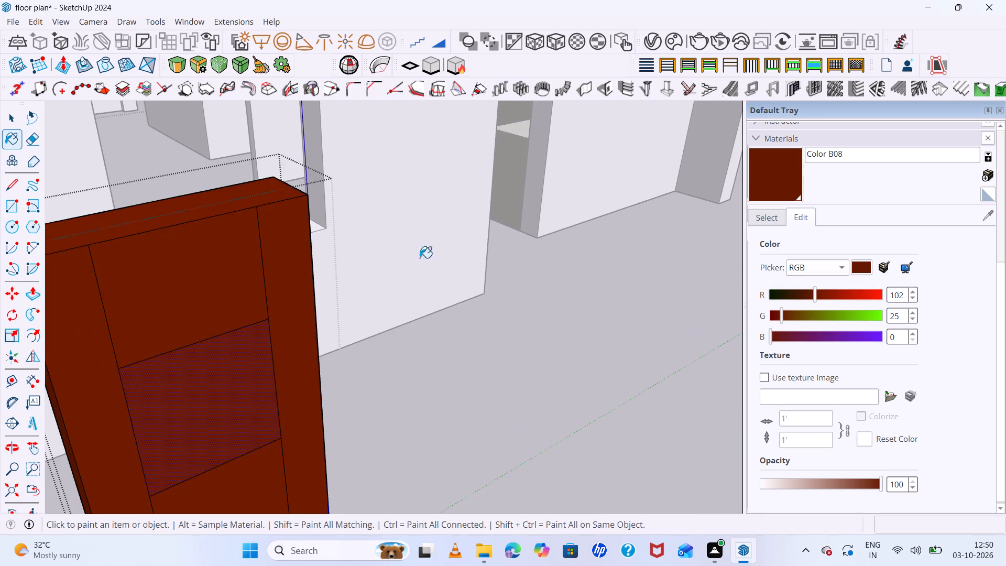
{"action": "scroll", "coordinate": [556, 275], "scroll_direction": "down", "scroll_amount": 12}
{"action": "middle_click_drag", "start_coordinate": [665, 338], "coordinate": [571, 256]}
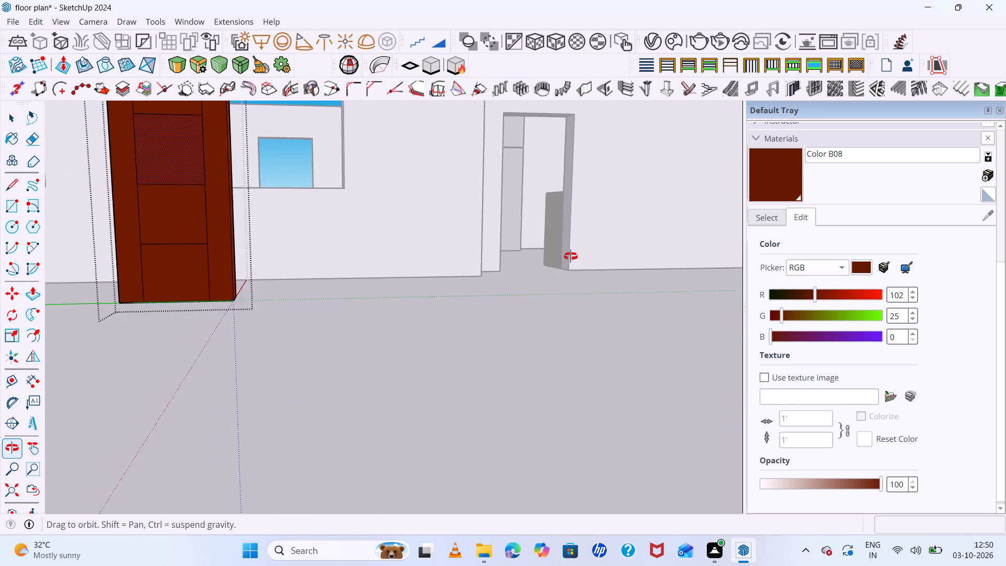
Close the door group and inspect the painted door from several angles in front of the house.
{"action": "middle_click_drag", "start_coordinate": [571, 256], "coordinate": [652, 340]}
{"action": "key", "text": "space"}
{"action": "left_click", "coordinate": [541, 367]}
{"action": "scroll", "coordinate": [572, 375], "scroll_direction": "down", "scroll_amount": 3}
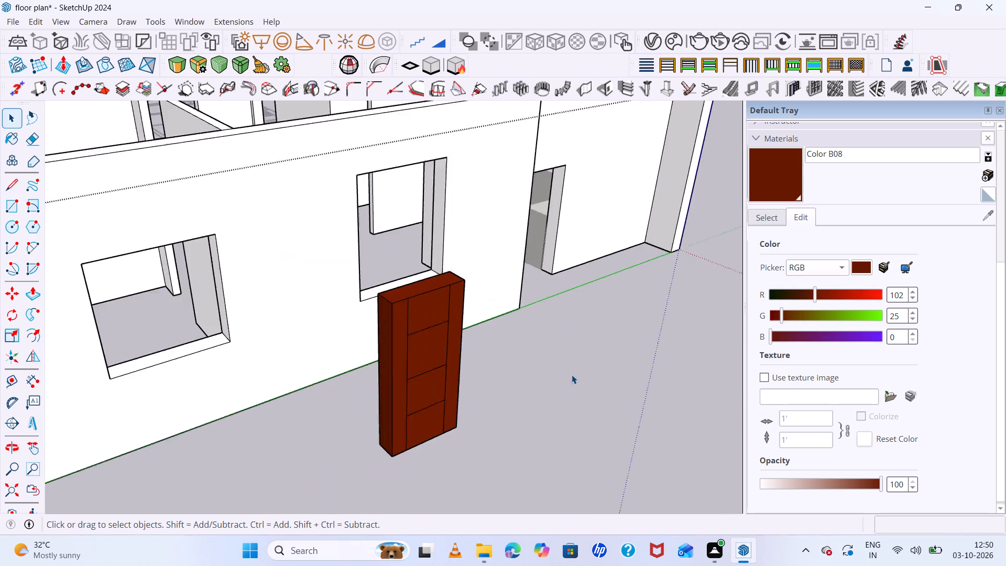
{"action": "scroll", "coordinate": [572, 375], "scroll_direction": "down", "scroll_amount": 8}
{"action": "middle_click_drag", "start_coordinate": [615, 375], "coordinate": [468, 265]}
{"action": "scroll", "coordinate": [415, 251], "scroll_direction": "up", "scroll_amount": 7}
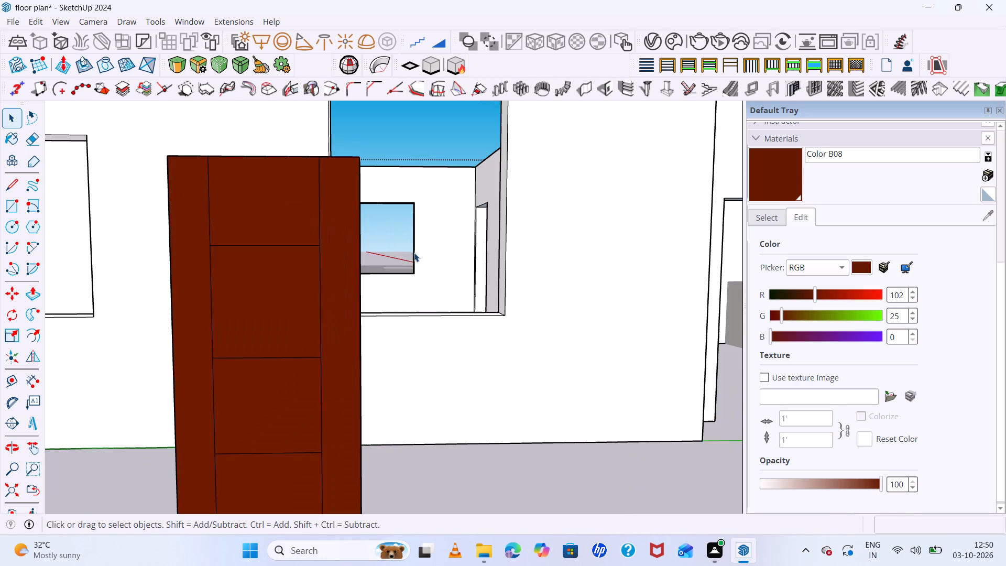
{"action": "scroll", "coordinate": [398, 256], "scroll_direction": "down", "scroll_amount": 12}
{"action": "scroll", "coordinate": [349, 270], "scroll_direction": "up", "scroll_amount": 6}
{"action": "middle_click_drag", "start_coordinate": [420, 324], "coordinate": [423, 360]}
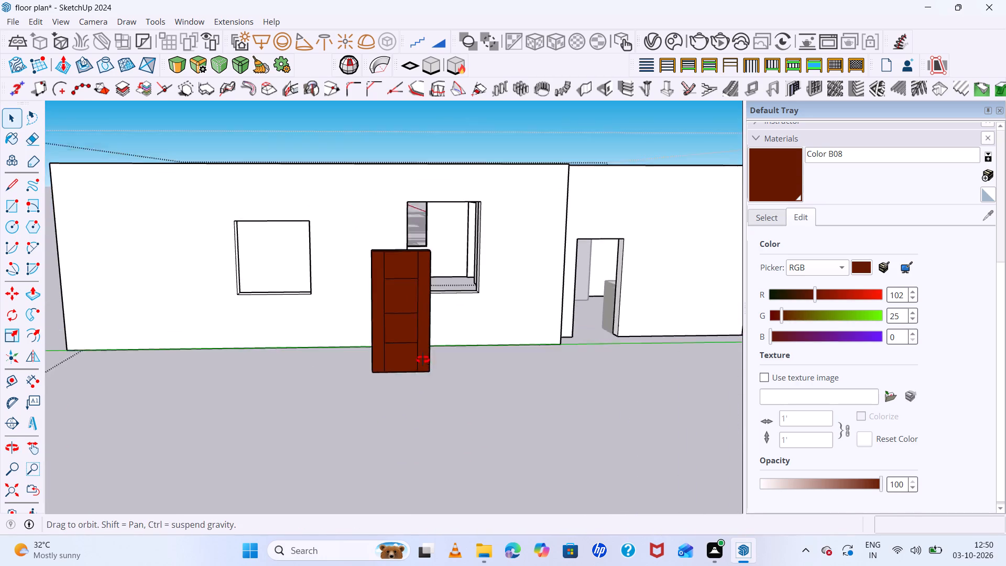
{"action": "middle_click_drag", "start_coordinate": [423, 360], "coordinate": [422, 368]}
Reopen the door group and draw a handle rectangle about 4 5/16" by 13/16" on the front face's right vertical strip.
{"action": "scroll", "coordinate": [400, 310], "scroll_direction": "up", "scroll_amount": 7}
{"action": "scroll", "coordinate": [433, 365], "scroll_direction": "up", "scroll_amount": 3}
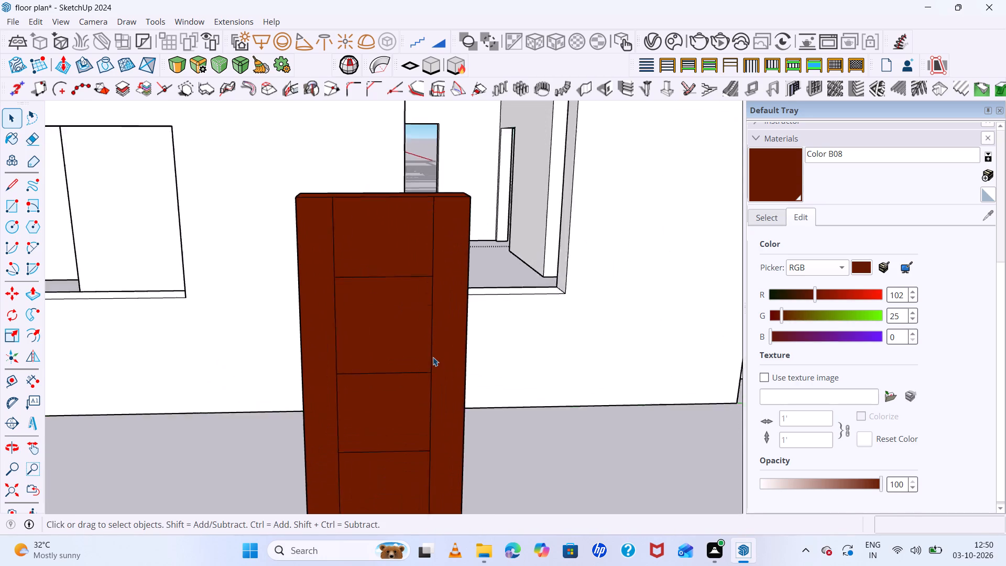
{"action": "scroll", "coordinate": [433, 357], "scroll_direction": "up", "scroll_amount": 3}
{"action": "double_click", "coordinate": [428, 344]}
{"action": "scroll", "coordinate": [438, 362], "scroll_direction": "up", "scroll_amount": 7}
{"action": "scroll", "coordinate": [441, 331], "scroll_direction": "down", "scroll_amount": 10}
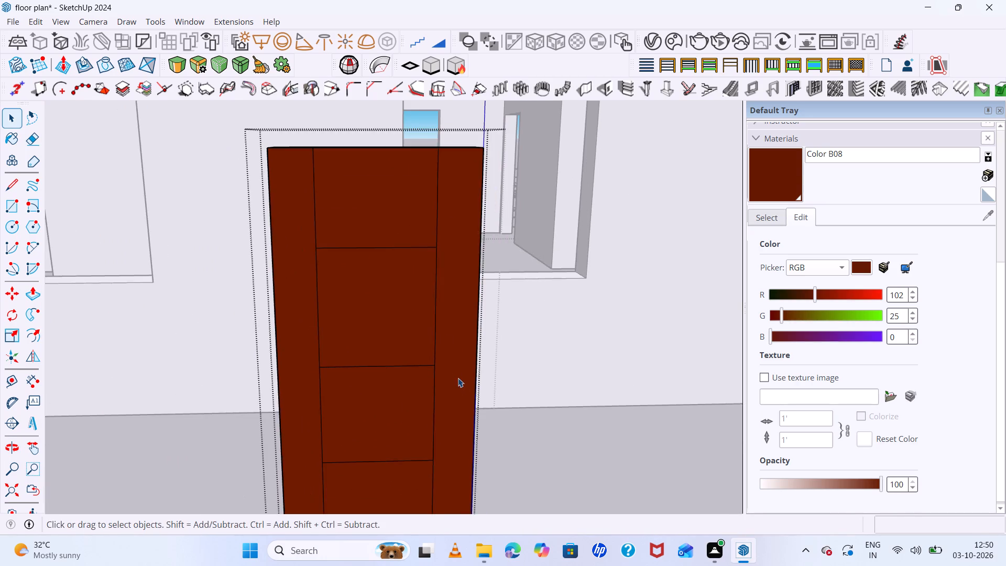
{"action": "scroll", "coordinate": [460, 383], "scroll_direction": "up", "scroll_amount": 4}
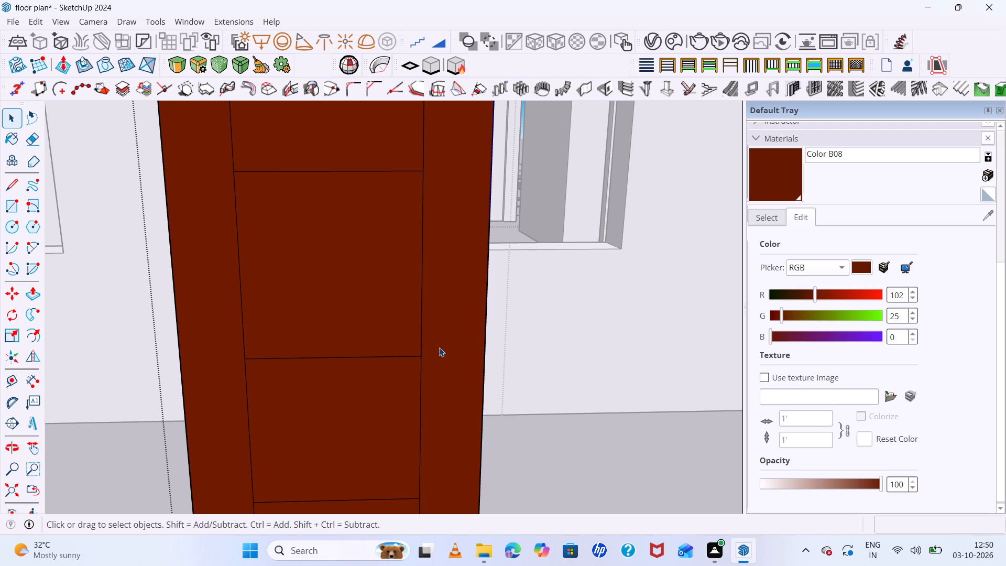
{"action": "key", "text": "r"}
{"action": "scroll", "coordinate": [444, 358], "scroll_direction": "up", "scroll_amount": 6}
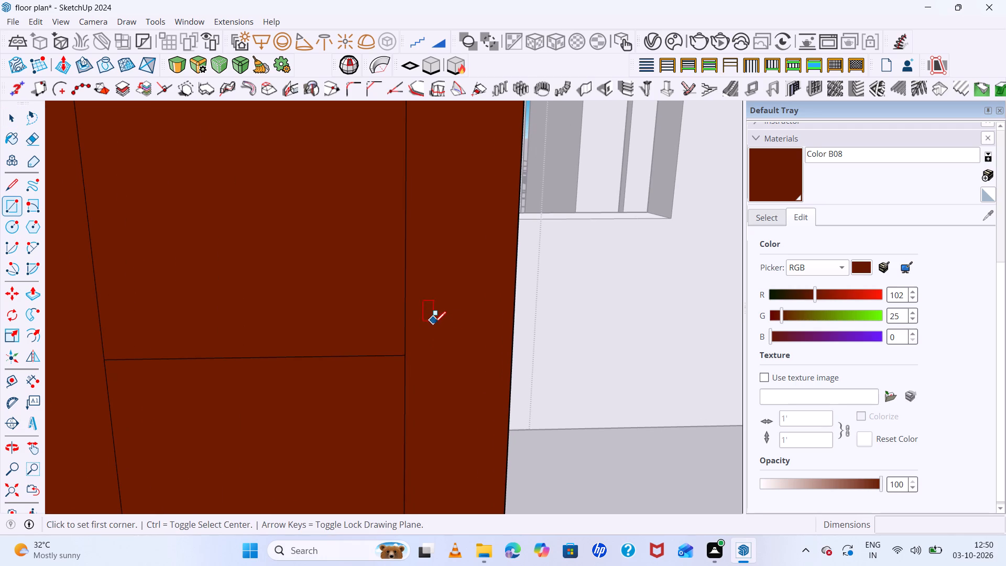
{"action": "left_click", "coordinate": [436, 321]}
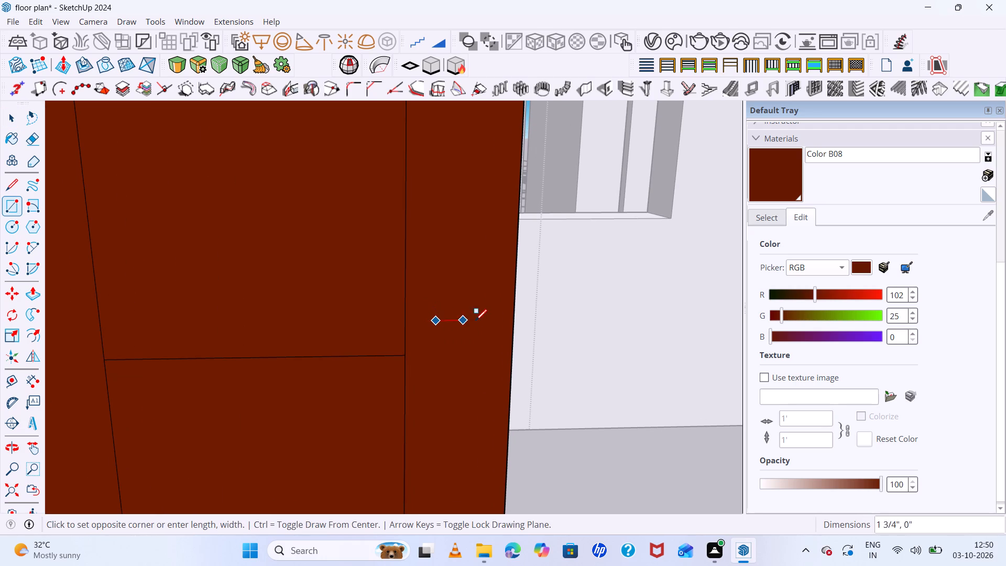
{"action": "left_click", "coordinate": [503, 333]}
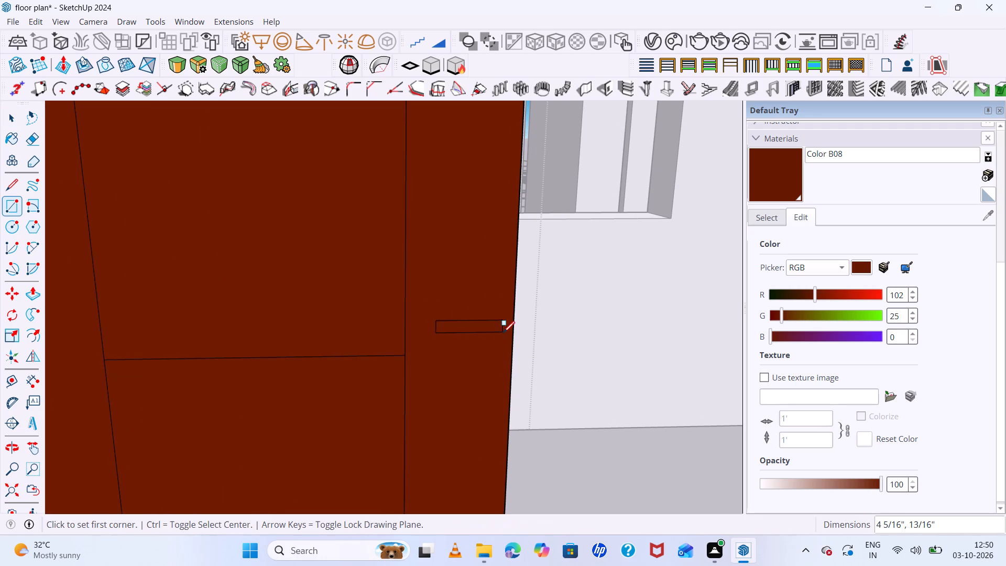
Push/Pull the handle rectangle outward about 1 3/16" from the door's front face.
{"action": "scroll", "coordinate": [494, 325], "scroll_direction": "up", "scroll_amount": 5}
{"action": "key", "text": "p"}
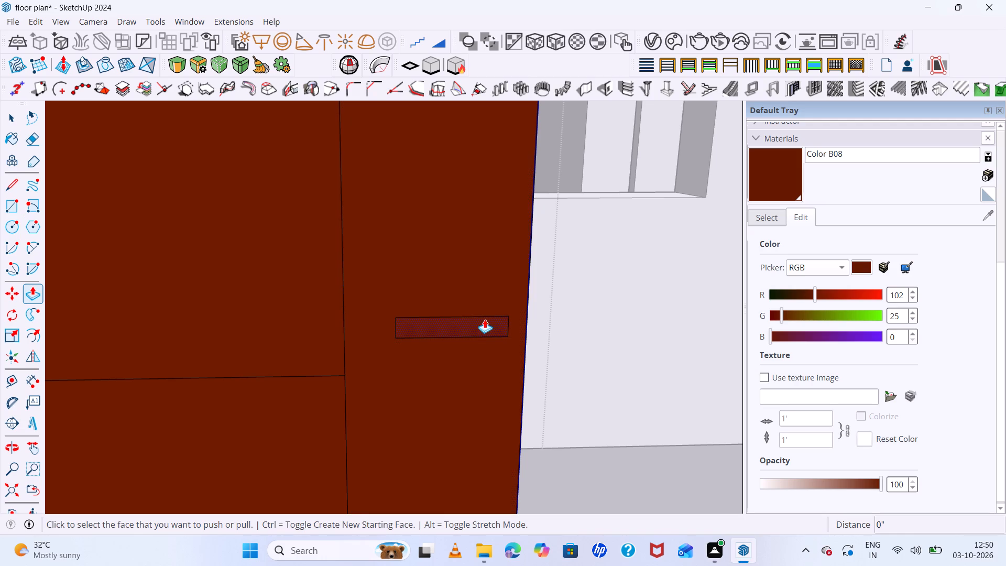
{"action": "left_click", "coordinate": [479, 322]}
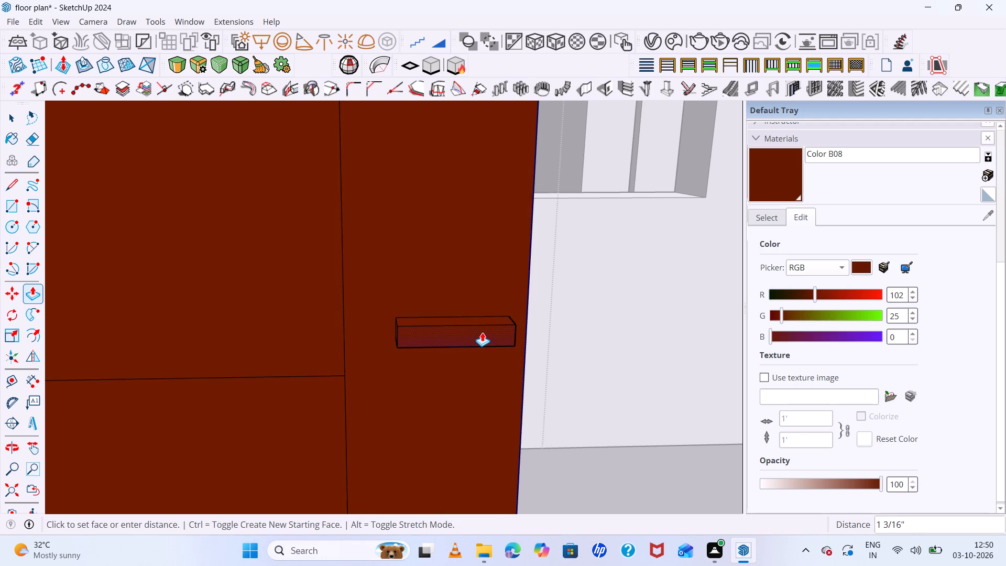
{"action": "left_click", "coordinate": [482, 332]}
Pick black Color M09 from the In Model materials and paint the handle's front face with it.
{"action": "middle_click_drag", "start_coordinate": [683, 397], "coordinate": [662, 376]}
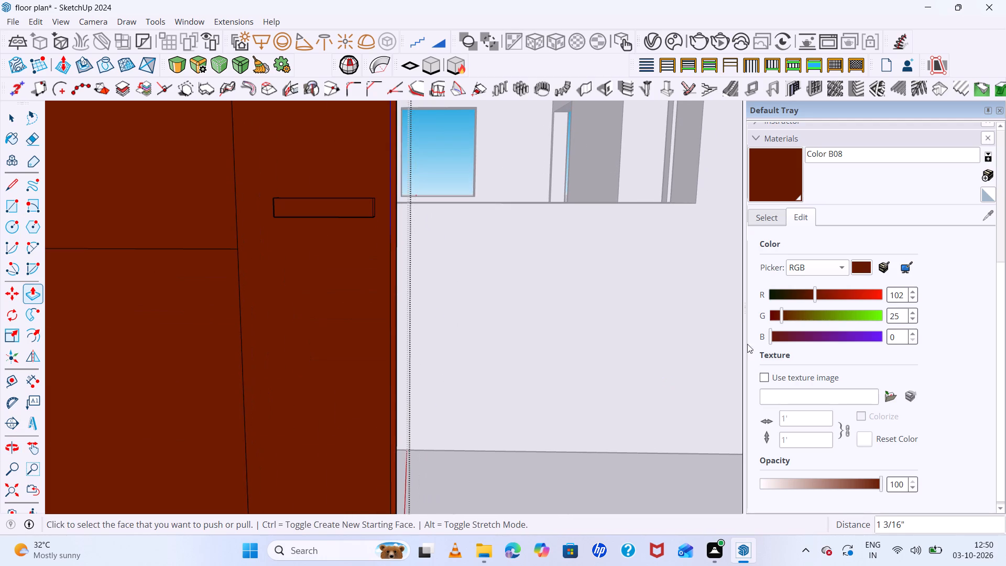
{"action": "left_click", "coordinate": [772, 219]}
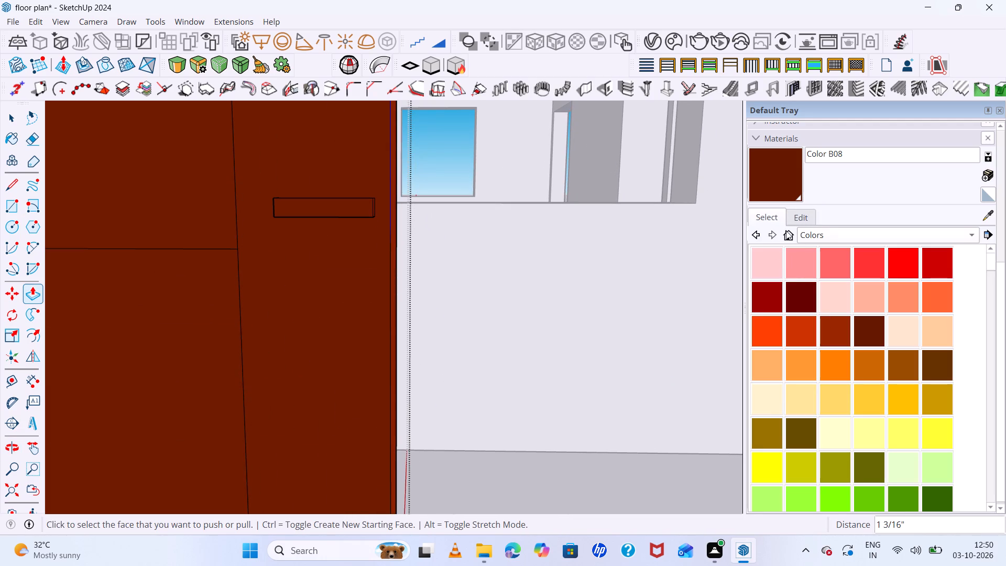
{"action": "left_click", "coordinate": [786, 230]}
{"action": "left_click", "coordinate": [937, 256]}
{"action": "scroll", "coordinate": [144, 141], "scroll_direction": "up", "scroll_amount": 4}
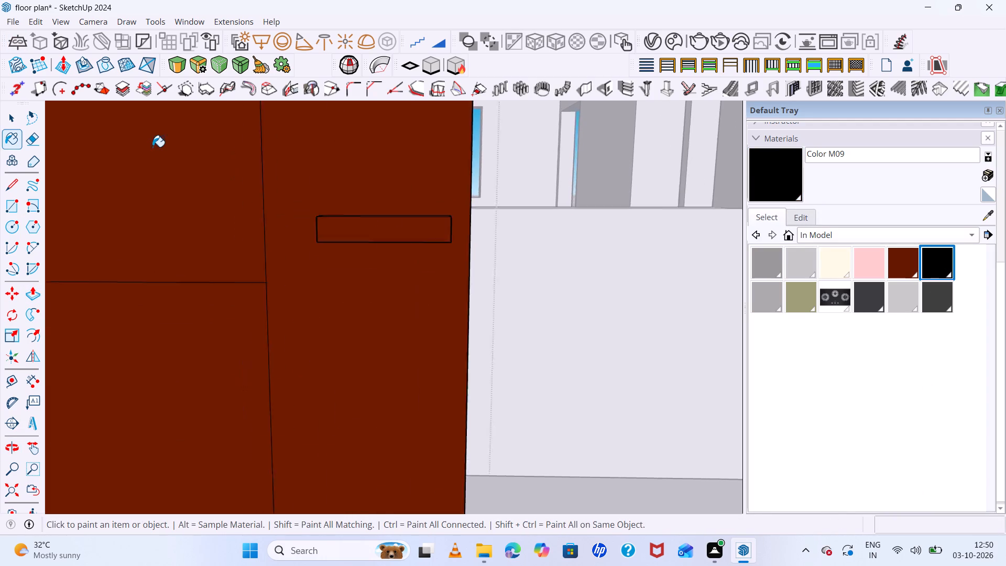
{"action": "scroll", "coordinate": [152, 147], "scroll_direction": "up", "scroll_amount": 2}
{"action": "scroll", "coordinate": [389, 257], "scroll_direction": "up", "scroll_amount": 4}
{"action": "left_click", "coordinate": [436, 253]}
Paint the handle's top, bottom and both end faces with Color M09.
{"action": "middle_click_drag", "start_coordinate": [420, 247], "coordinate": [444, 324]}
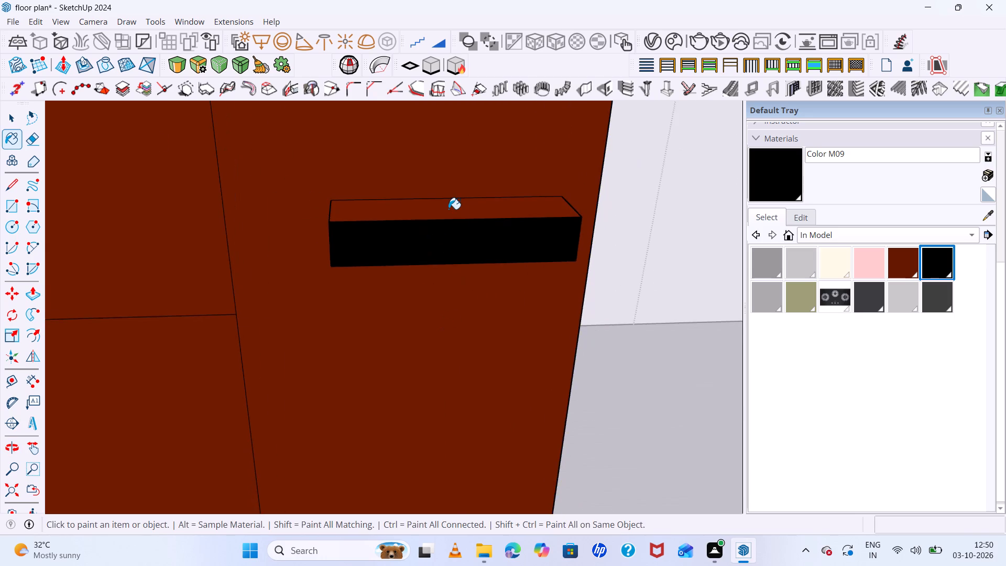
{"action": "scroll", "coordinate": [449, 209], "scroll_direction": "up", "scroll_amount": 6}
{"action": "left_click", "coordinate": [425, 214]}
{"action": "middle_click_drag", "start_coordinate": [309, 216], "coordinate": [482, 221]}
{"action": "left_click", "coordinate": [200, 284]}
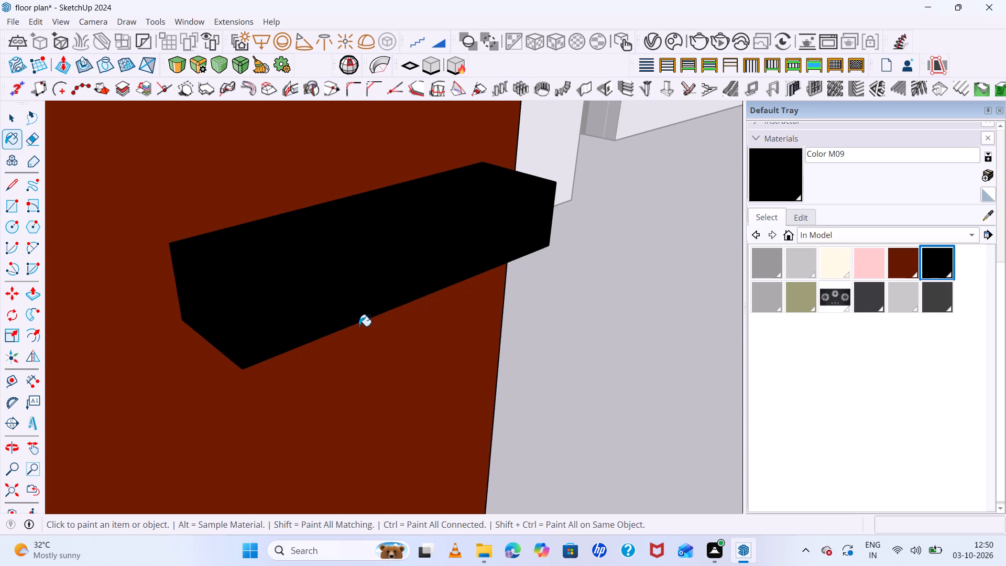
{"action": "middle_click_drag", "start_coordinate": [362, 324], "coordinate": [293, 125]}
{"action": "left_click", "coordinate": [319, 231]}
{"action": "middle_click_drag", "start_coordinate": [420, 265], "coordinate": [129, 283]}
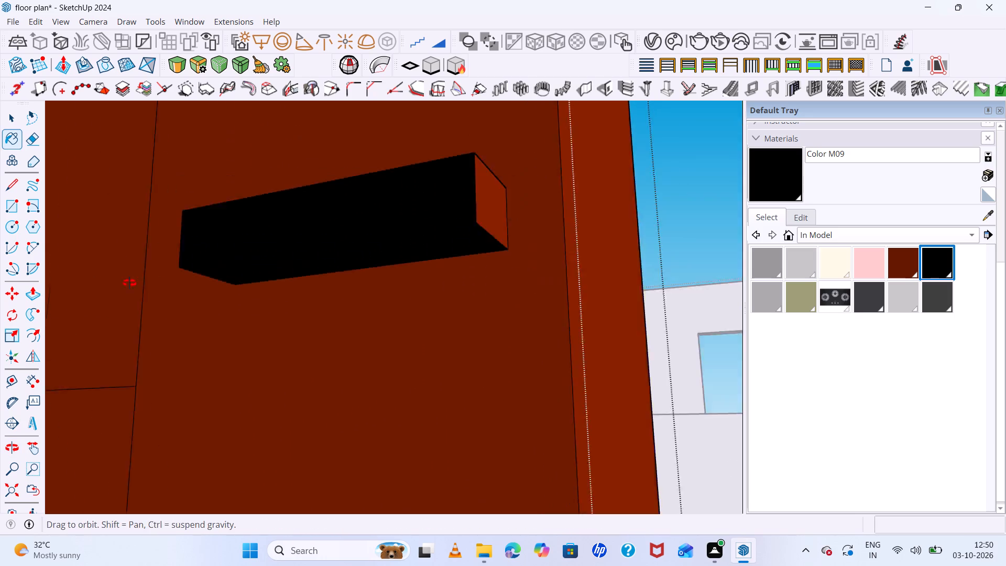
{"action": "middle_click_drag", "start_coordinate": [129, 283], "coordinate": [50, 286]}
{"action": "left_click", "coordinate": [414, 180]}
Examine the door and its black handle from all sides, together with the surrounding house walls.
{"action": "scroll", "coordinate": [356, 179], "scroll_direction": "down", "scroll_amount": 20}
{"action": "scroll", "coordinate": [356, 179], "scroll_direction": "down", "scroll_amount": 5}
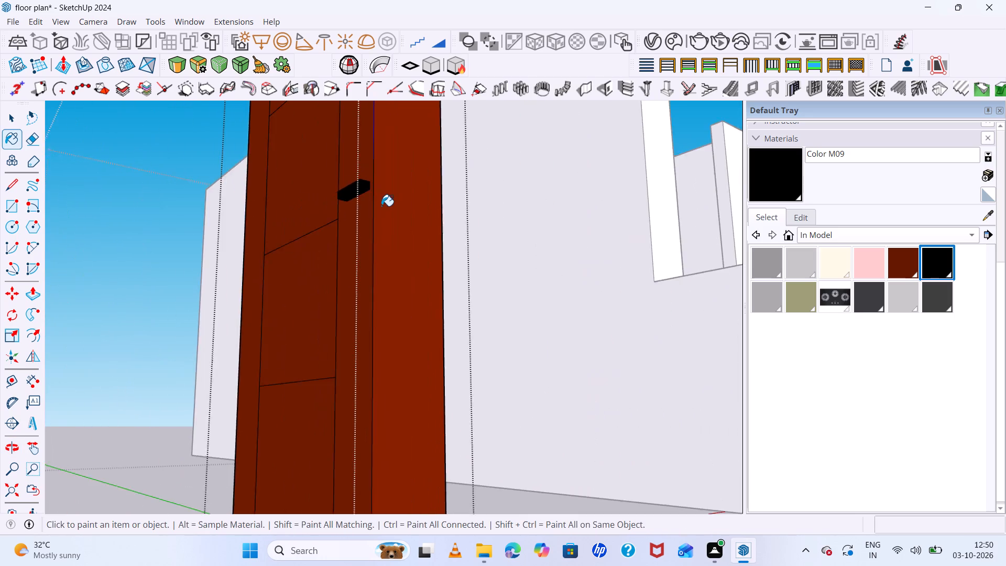
{"action": "scroll", "coordinate": [381, 206], "scroll_direction": "down", "scroll_amount": 13}
{"action": "middle_click_drag", "start_coordinate": [414, 298], "coordinate": [490, 360]}
{"action": "middle_click_drag", "start_coordinate": [542, 388], "coordinate": [485, 402]}
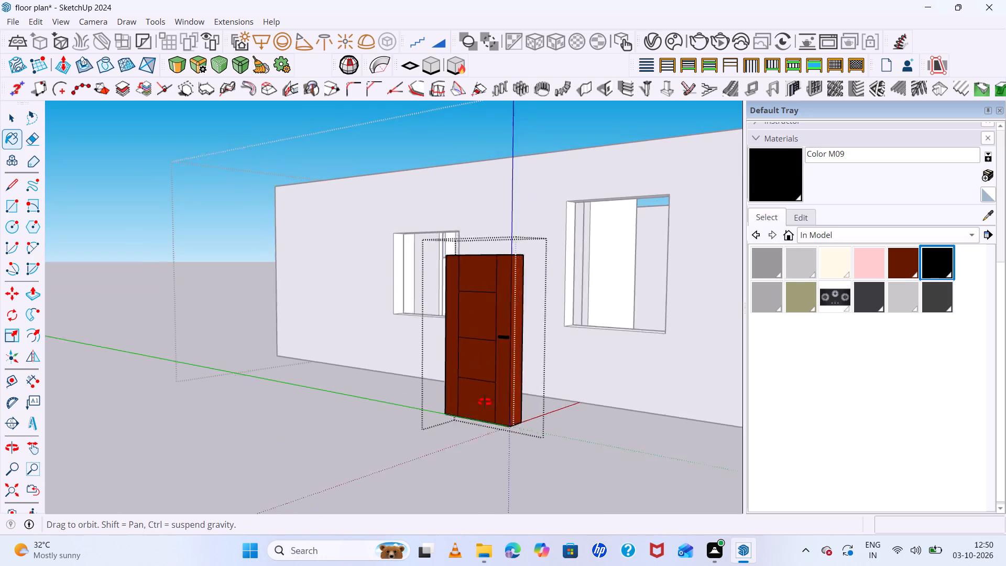
{"action": "middle_click_drag", "start_coordinate": [485, 402], "coordinate": [435, 405]}
{"action": "scroll", "coordinate": [442, 370], "scroll_direction": "down", "scroll_amount": 1}
{"action": "scroll", "coordinate": [468, 332], "scroll_direction": "up", "scroll_amount": 7}
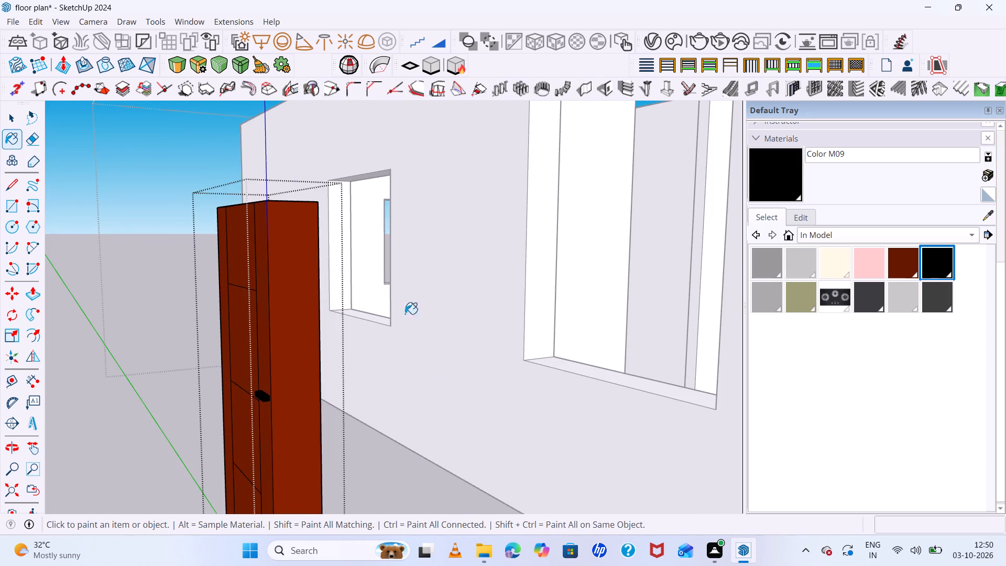
{"action": "scroll", "coordinate": [357, 281], "scroll_direction": "down", "scroll_amount": 5}
{"action": "scroll", "coordinate": [362, 295], "scroll_direction": "up", "scroll_amount": 6}
{"action": "middle_click_drag", "start_coordinate": [332, 336], "coordinate": [268, 355]}
{"action": "scroll", "coordinate": [109, 395], "scroll_direction": "up", "scroll_amount": 5}
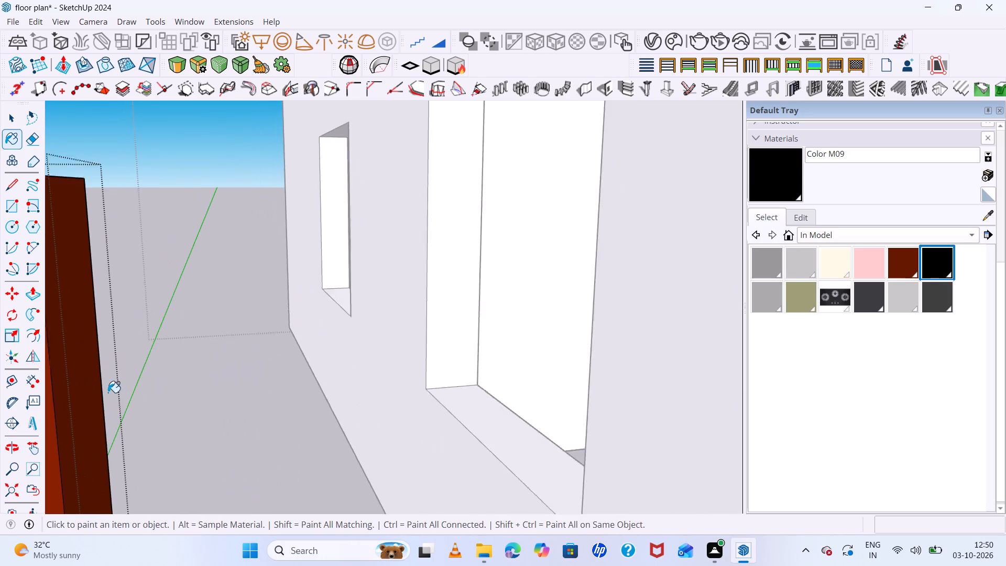
{"action": "scroll", "coordinate": [108, 393], "scroll_direction": "up", "scroll_amount": 2}
{"action": "scroll", "coordinate": [128, 335], "scroll_direction": "down", "scroll_amount": 20}
{"action": "scroll", "coordinate": [128, 335], "scroll_direction": "down", "scroll_amount": 12}
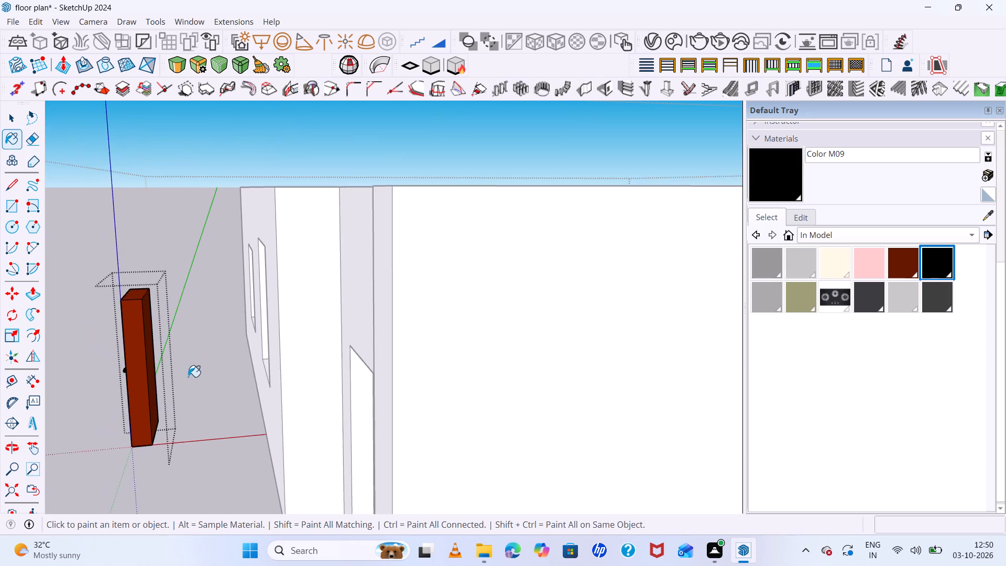
{"action": "middle_click_drag", "start_coordinate": [198, 419], "coordinate": [274, 426]}
{"action": "scroll", "coordinate": [310, 290], "scroll_direction": "down", "scroll_amount": 20}
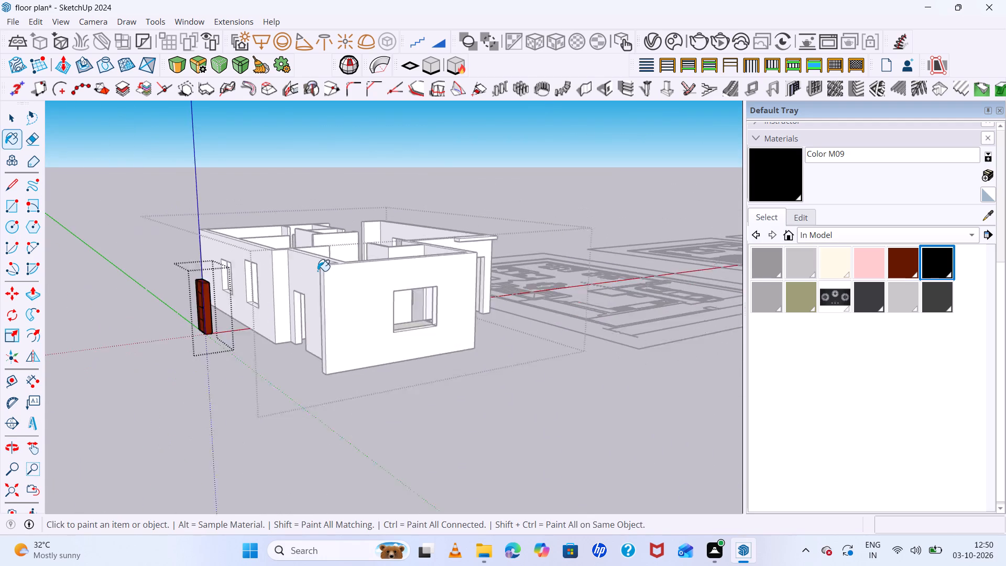
{"action": "scroll", "coordinate": [318, 271], "scroll_direction": "down", "scroll_amount": 2}
{"action": "middle_click_drag", "start_coordinate": [264, 368], "coordinate": [741, 326]}
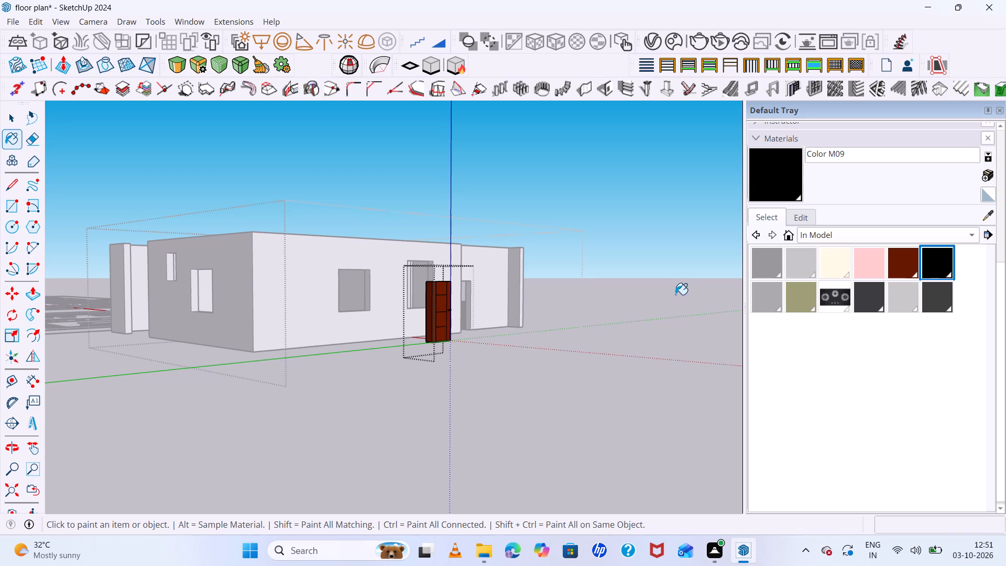
{"action": "scroll", "coordinate": [497, 226], "scroll_direction": "up", "scroll_amount": 7}
{"action": "scroll", "coordinate": [375, 450], "scroll_direction": "up", "scroll_amount": 8}
{"action": "scroll", "coordinate": [475, 341], "scroll_direction": "up", "scroll_amount": 1}
{"action": "middle_click_drag", "start_coordinate": [513, 376], "coordinate": [675, 442]}
{"action": "scroll", "coordinate": [684, 423], "scroll_direction": "up", "scroll_amount": 8}
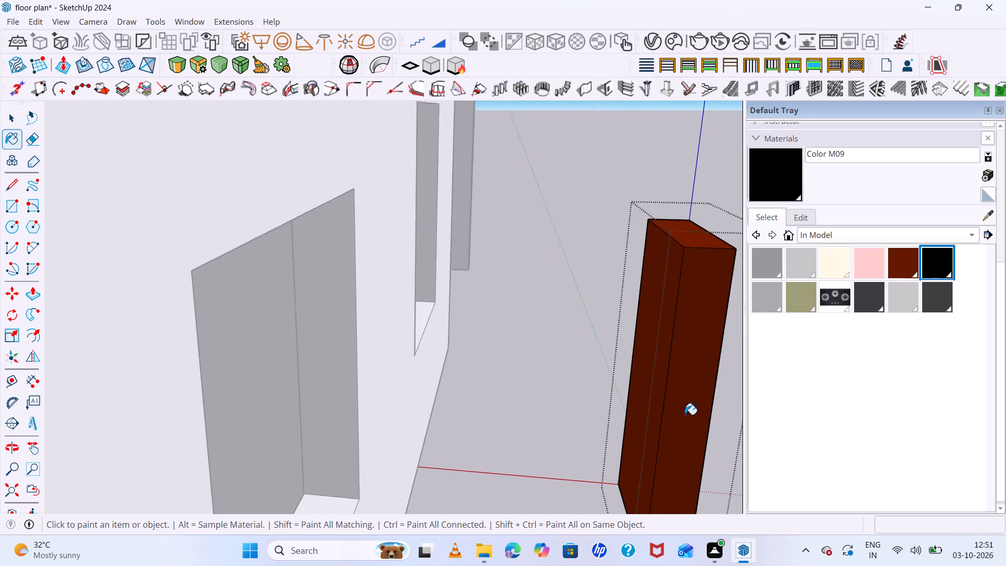
{"action": "scroll", "coordinate": [535, 308], "scroll_direction": "down", "scroll_amount": 15}
{"action": "middle_click_drag", "start_coordinate": [663, 391], "coordinate": [560, 393]}
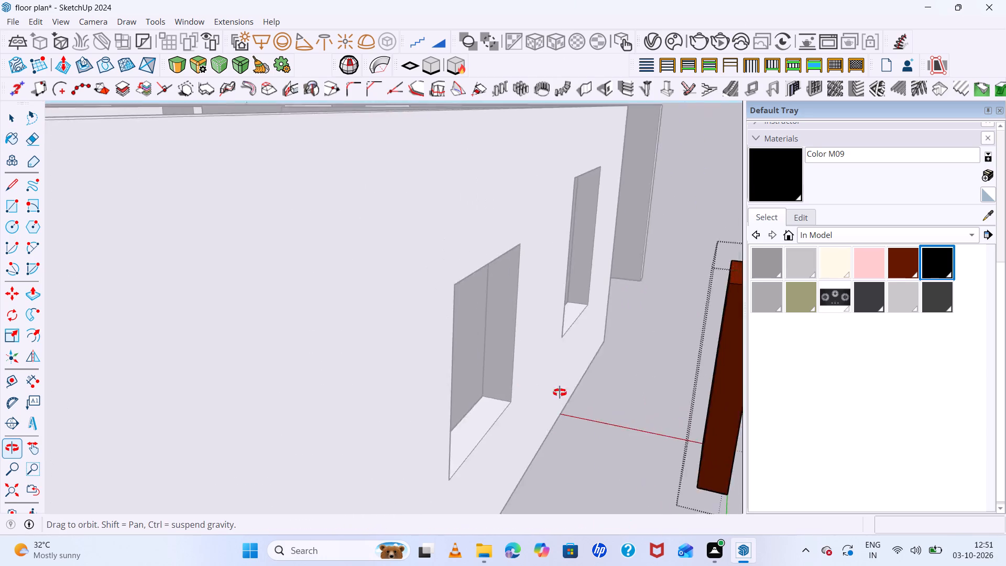
{"action": "middle_click_drag", "start_coordinate": [560, 393], "coordinate": [489, 372]}
{"action": "scroll", "coordinate": [424, 305], "scroll_direction": "down", "scroll_amount": 15}
{"action": "scroll", "coordinate": [648, 395], "scroll_direction": "up", "scroll_amount": 6}
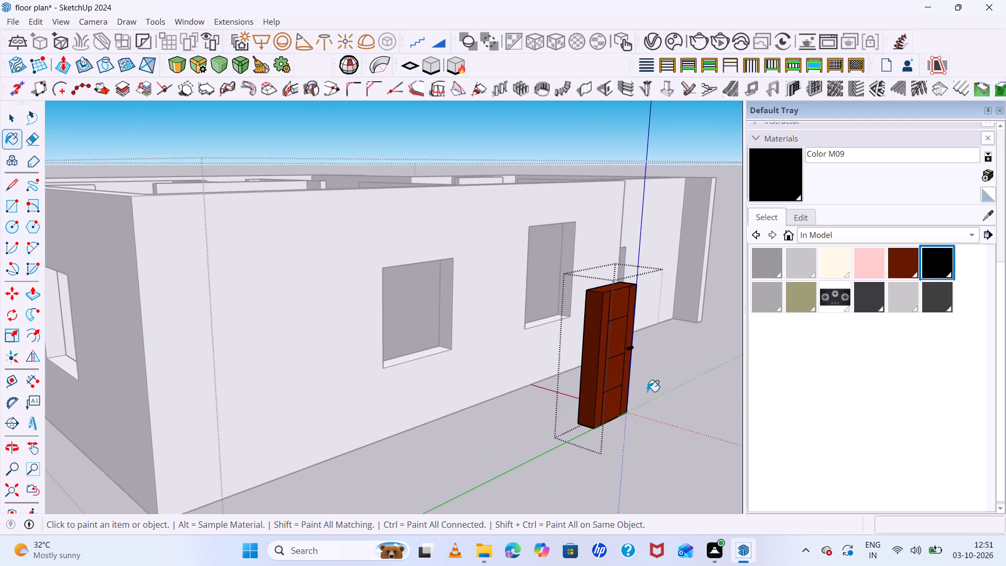
{"action": "scroll", "coordinate": [505, 319], "scroll_direction": "down", "scroll_amount": 7}
{"action": "middle_click_drag", "start_coordinate": [630, 360], "coordinate": [453, 366]}
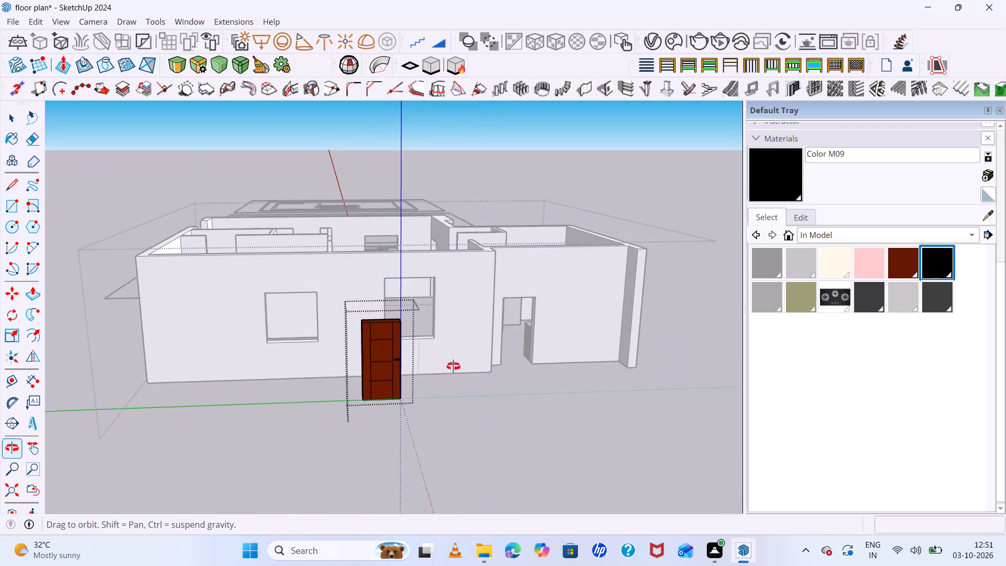
{"action": "middle_click_drag", "start_coordinate": [453, 366], "coordinate": [421, 369]}
{"action": "middle_click_drag", "start_coordinate": [353, 403], "coordinate": [376, 443]}
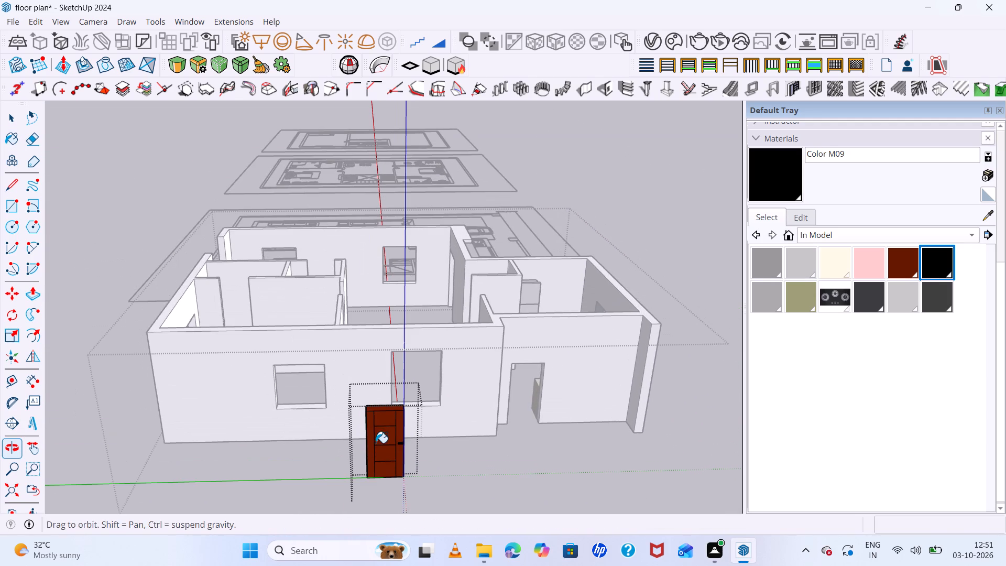
Close the door group and flip the whole door about its red-axis plane, offsetting the plane about 4' 10 5/16" toward the house.
{"action": "key", "text": "space"}
{"action": "left_click", "coordinate": [479, 464]}
{"action": "left_click", "coordinate": [380, 433]}
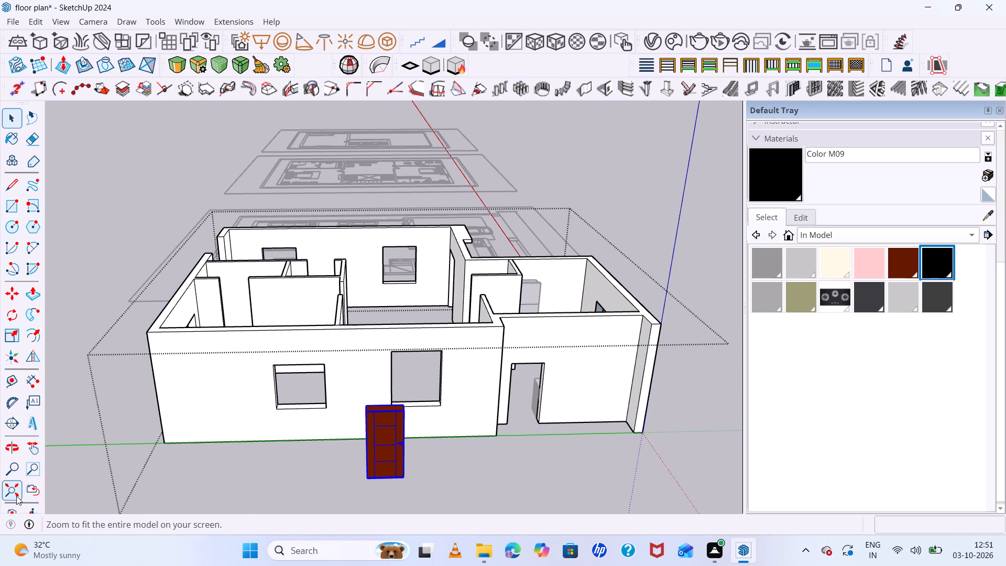
{"action": "left_click", "coordinate": [34, 355]}
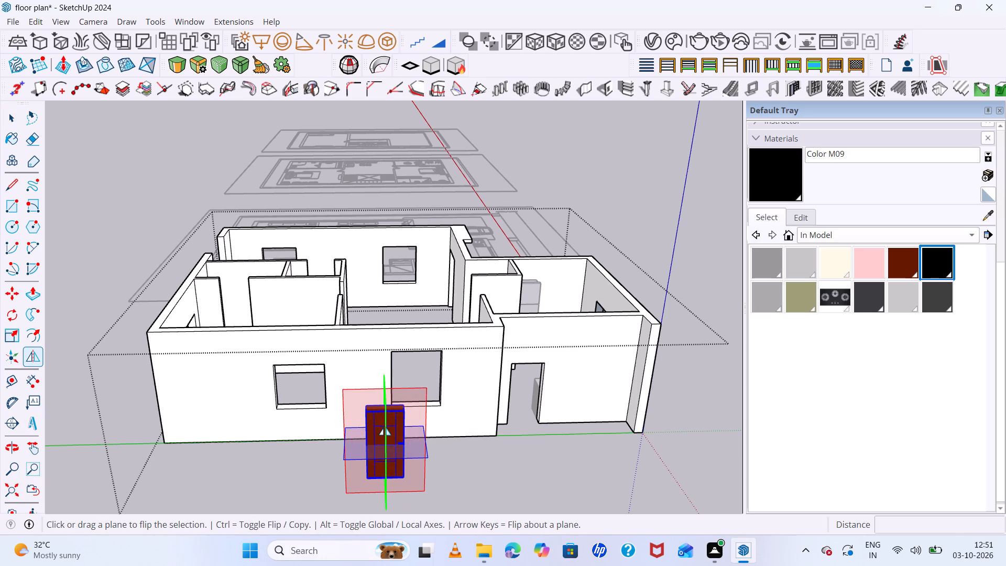
{"action": "left_click_drag", "start_coordinate": [420, 384], "coordinate": [421, 406]}
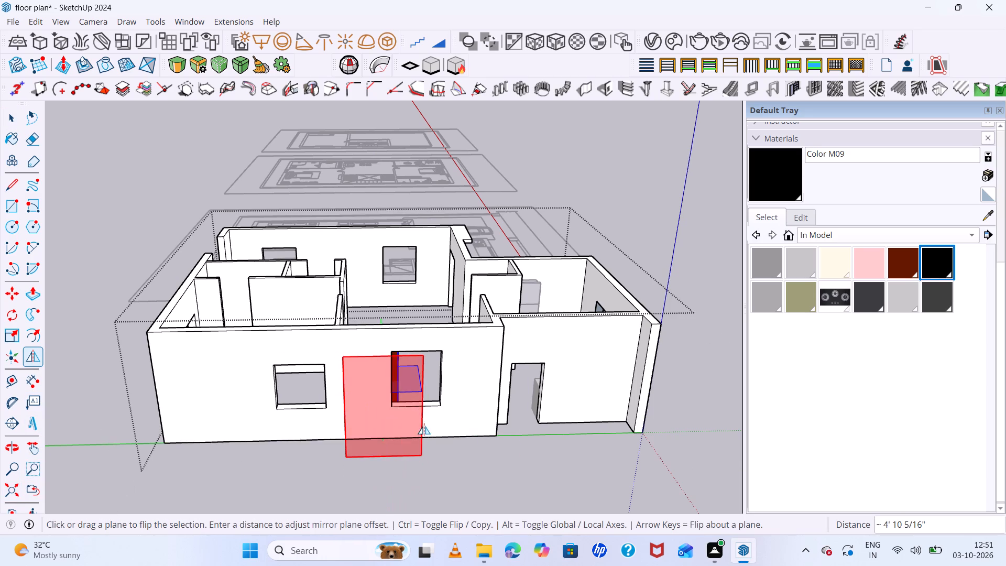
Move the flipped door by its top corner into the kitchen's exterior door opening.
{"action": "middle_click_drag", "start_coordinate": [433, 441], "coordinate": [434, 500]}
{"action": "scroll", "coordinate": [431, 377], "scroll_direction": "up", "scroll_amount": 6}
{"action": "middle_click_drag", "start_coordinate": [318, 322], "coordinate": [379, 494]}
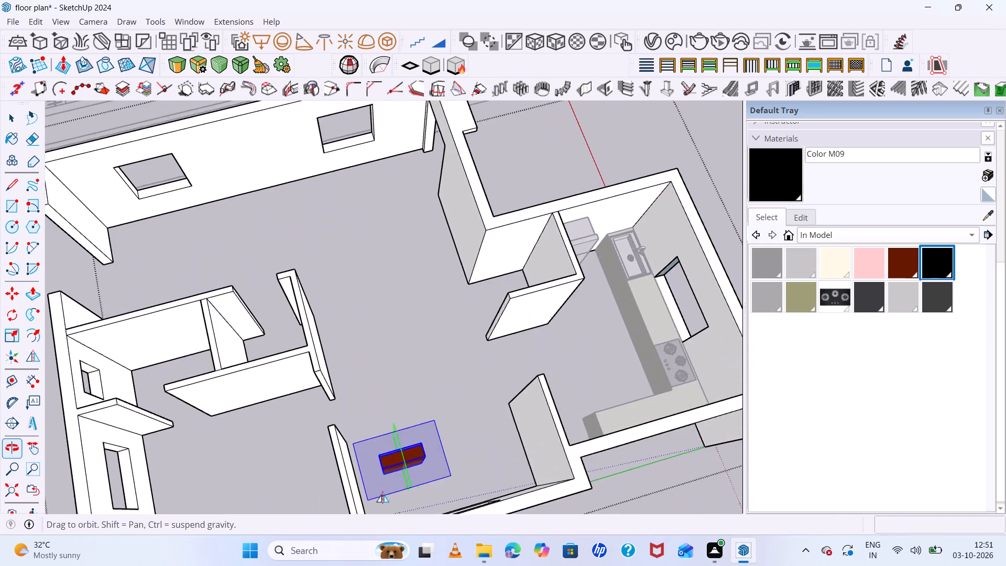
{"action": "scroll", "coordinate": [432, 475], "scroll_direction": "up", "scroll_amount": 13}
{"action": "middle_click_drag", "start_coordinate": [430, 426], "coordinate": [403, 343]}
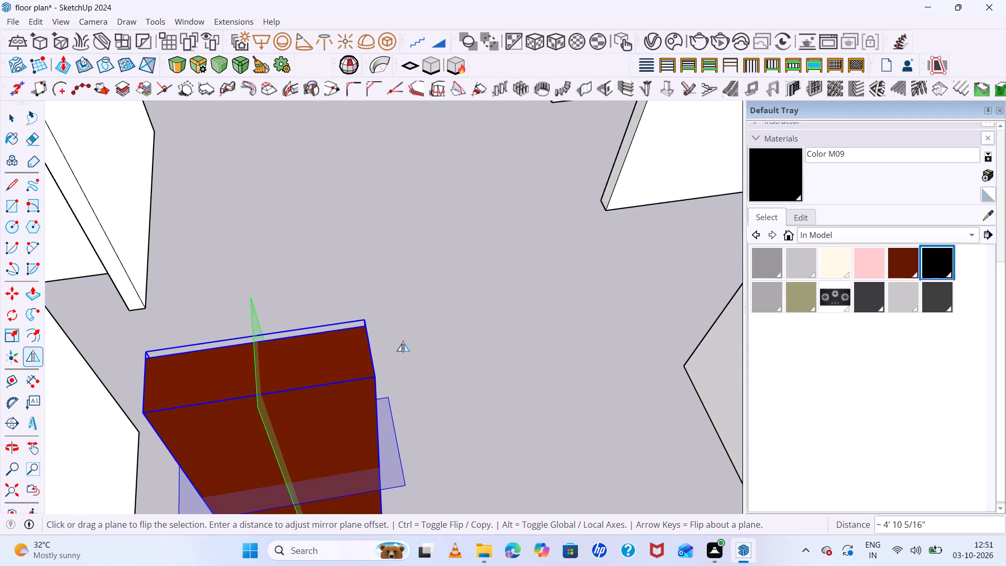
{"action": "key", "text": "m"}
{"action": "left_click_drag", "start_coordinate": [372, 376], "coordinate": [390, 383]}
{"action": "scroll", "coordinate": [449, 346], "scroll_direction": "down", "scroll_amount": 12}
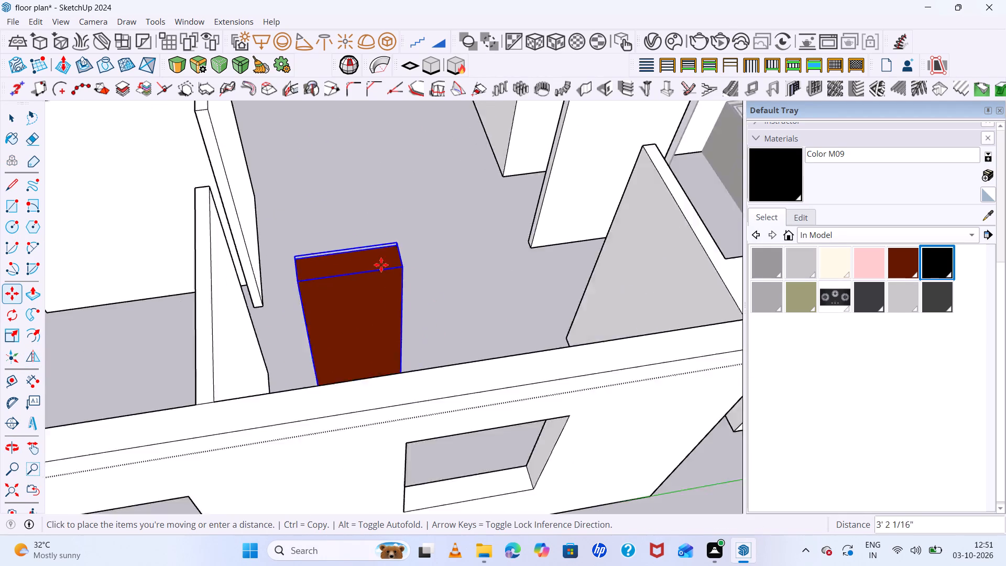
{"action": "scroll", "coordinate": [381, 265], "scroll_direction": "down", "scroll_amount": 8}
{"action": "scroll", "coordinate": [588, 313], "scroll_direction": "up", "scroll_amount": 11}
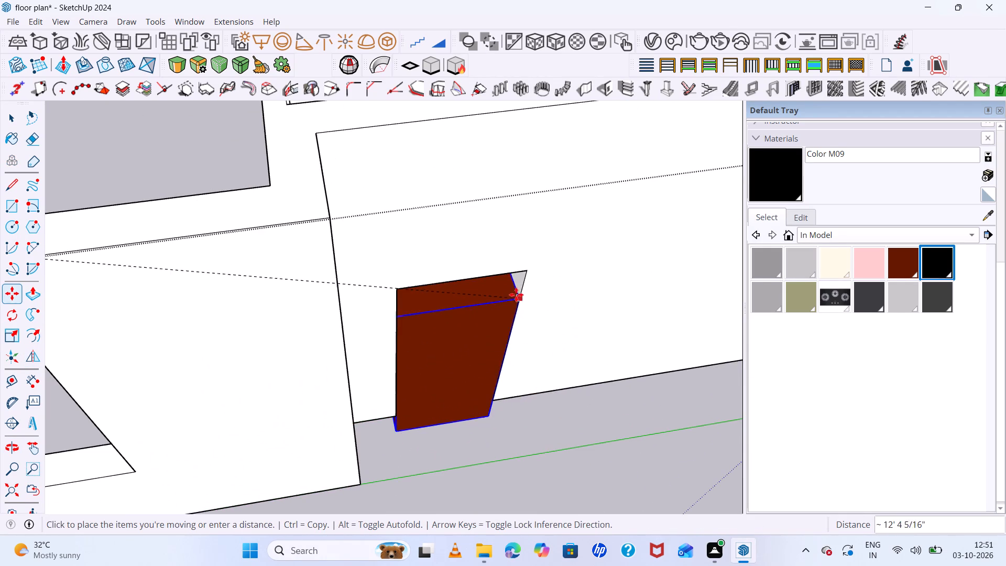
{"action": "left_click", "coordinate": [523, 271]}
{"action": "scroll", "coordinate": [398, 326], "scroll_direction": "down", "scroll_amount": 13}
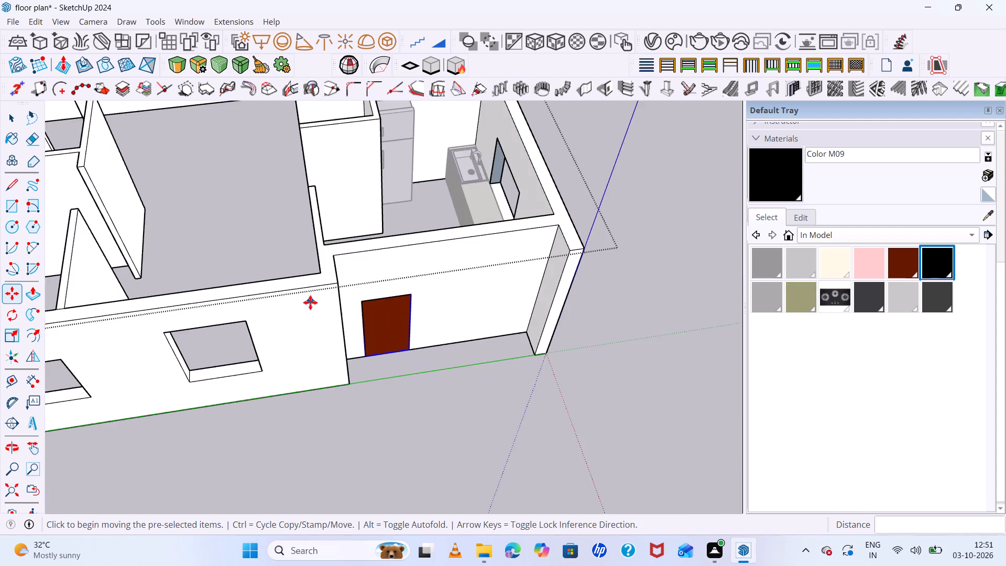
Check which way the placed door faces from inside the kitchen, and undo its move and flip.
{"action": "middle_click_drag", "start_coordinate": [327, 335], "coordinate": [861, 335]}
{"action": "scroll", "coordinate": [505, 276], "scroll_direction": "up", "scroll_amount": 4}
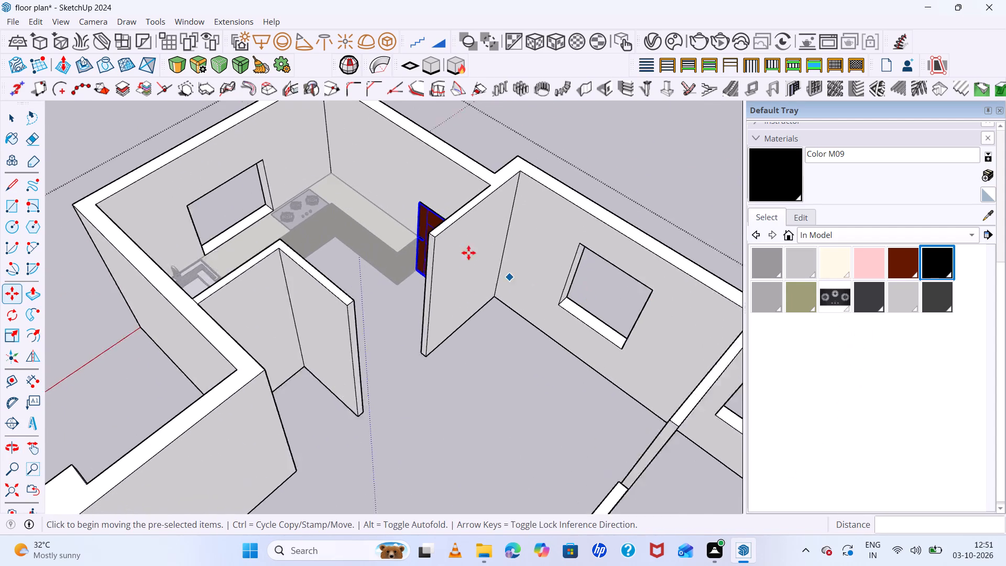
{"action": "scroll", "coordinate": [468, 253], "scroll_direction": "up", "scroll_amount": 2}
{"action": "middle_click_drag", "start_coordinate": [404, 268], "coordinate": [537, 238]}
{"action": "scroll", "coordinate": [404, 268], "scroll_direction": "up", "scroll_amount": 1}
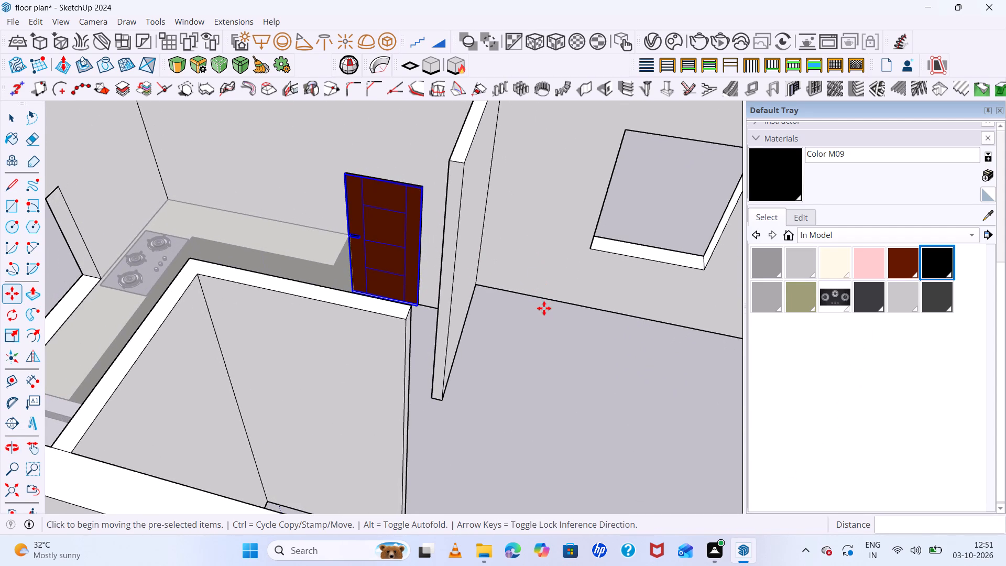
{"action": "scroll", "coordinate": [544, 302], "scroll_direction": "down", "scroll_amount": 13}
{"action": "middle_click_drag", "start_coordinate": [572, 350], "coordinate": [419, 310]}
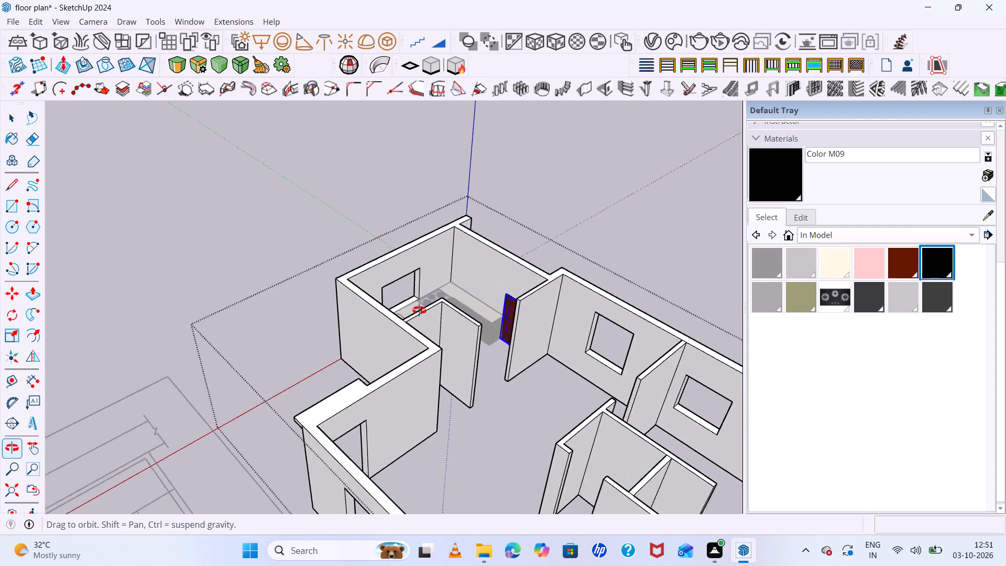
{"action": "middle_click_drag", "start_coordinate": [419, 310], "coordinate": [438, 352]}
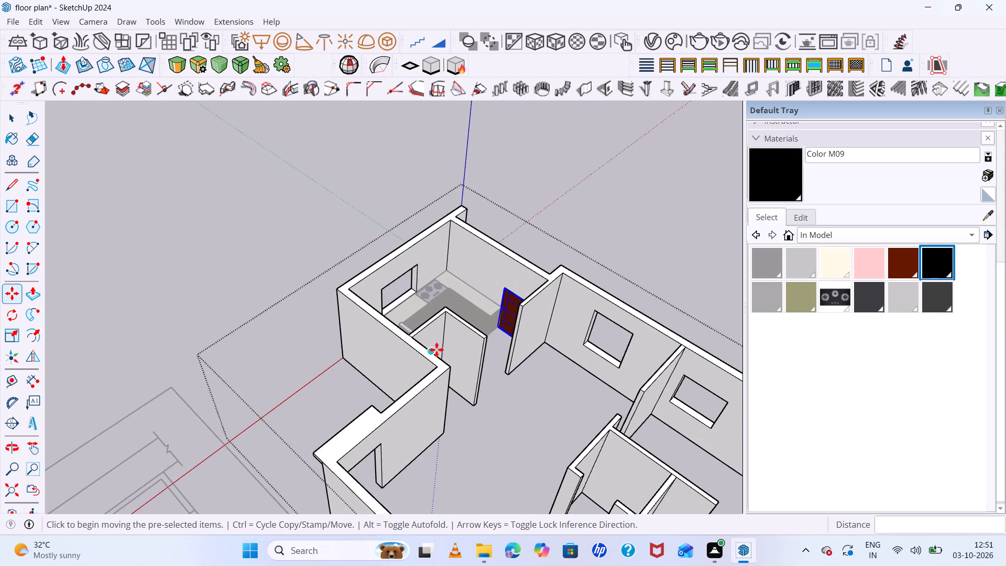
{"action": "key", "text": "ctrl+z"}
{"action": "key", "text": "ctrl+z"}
Move the unflipped door by its top corner to the matching upper corner of the kitchen's exterior door opening and deselect it.
{"action": "middle_click_drag", "start_coordinate": [677, 354], "coordinate": [59, 308]}
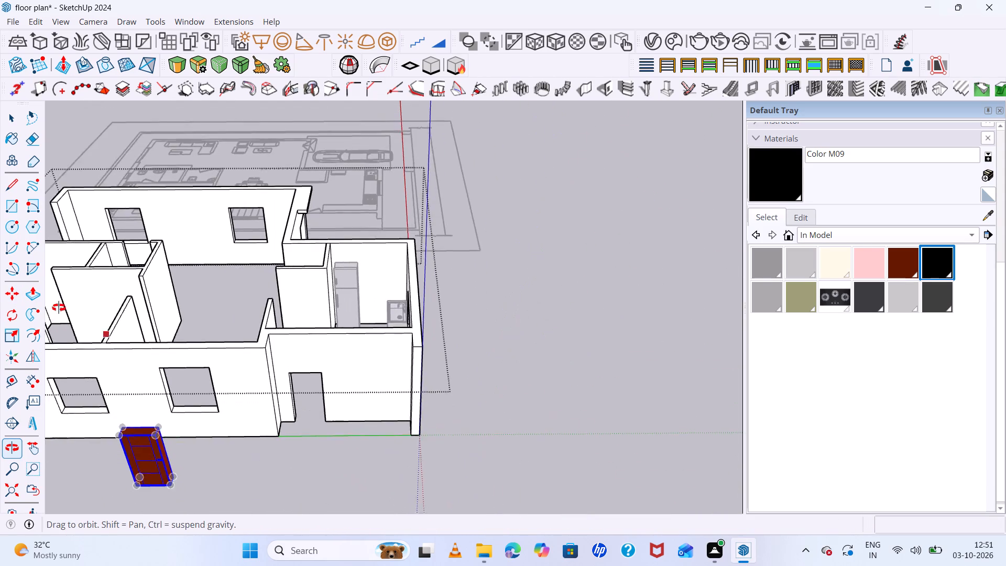
{"action": "middle_click_drag", "start_coordinate": [59, 308], "coordinate": [67, 278]}
{"action": "scroll", "coordinate": [168, 431], "scroll_direction": "up", "scroll_amount": 5}
{"action": "left_click", "coordinate": [144, 402]}
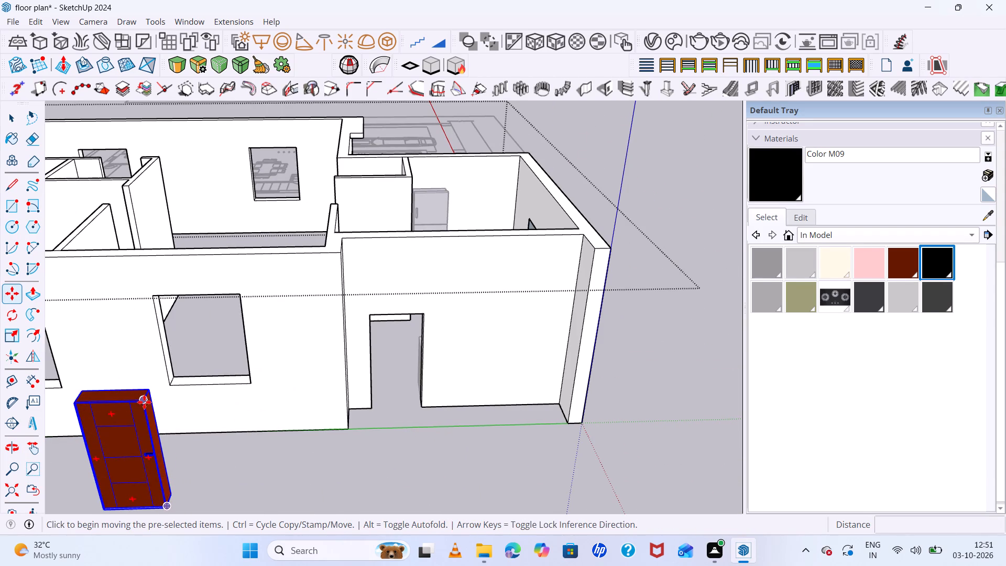
{"action": "left_click", "coordinate": [424, 314]}
{"action": "scroll", "coordinate": [352, 382], "scroll_direction": "down", "scroll_amount": 6}
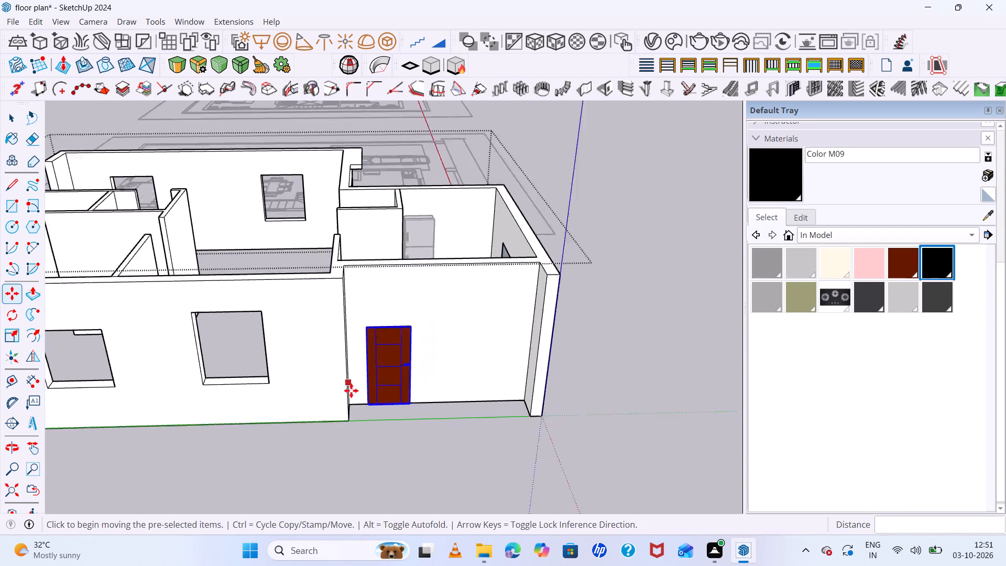
{"action": "middle_click_drag", "start_coordinate": [382, 424], "coordinate": [393, 438]}
{"action": "key", "text": "space"}
{"action": "left_click", "coordinate": [543, 382]}
Examine the fitted door and its handle from outside the house and from inside the kitchen.
{"action": "middle_click_drag", "start_coordinate": [592, 412], "coordinate": [381, 291]}
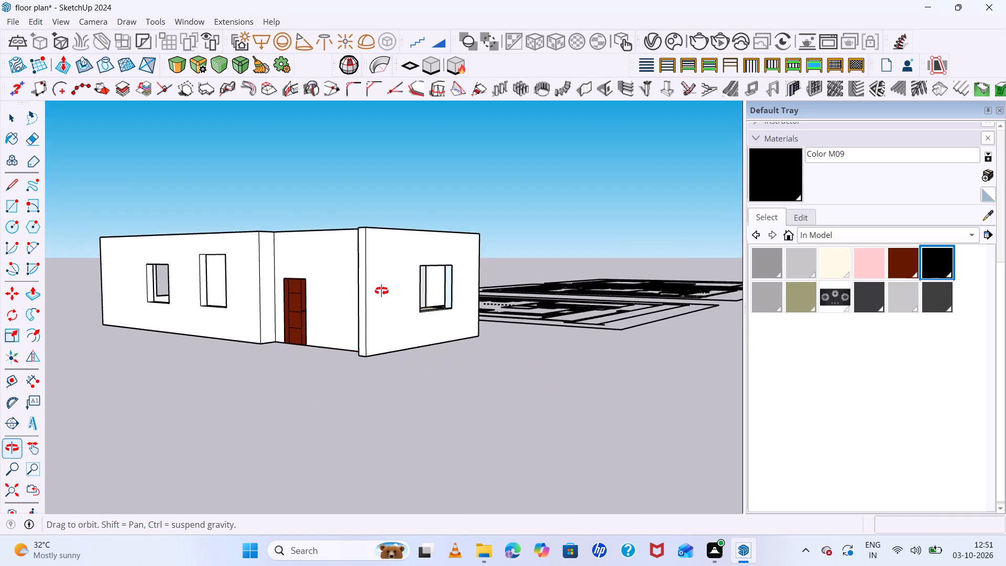
{"action": "middle_click_drag", "start_coordinate": [381, 291], "coordinate": [602, 363]}
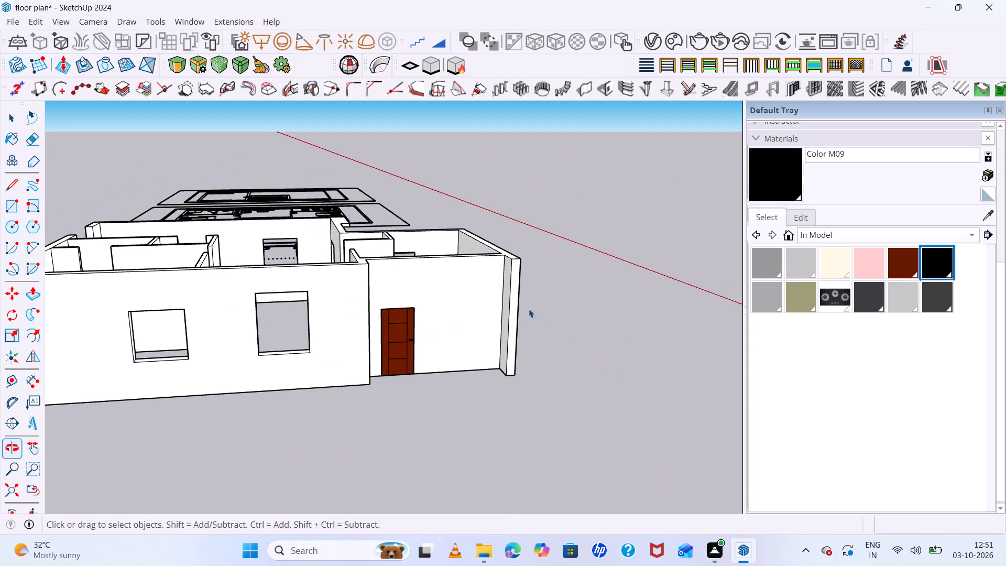
{"action": "scroll", "coordinate": [462, 309], "scroll_direction": "up", "scroll_amount": 12}
{"action": "middle_click_drag", "start_coordinate": [524, 389], "coordinate": [515, 419]}
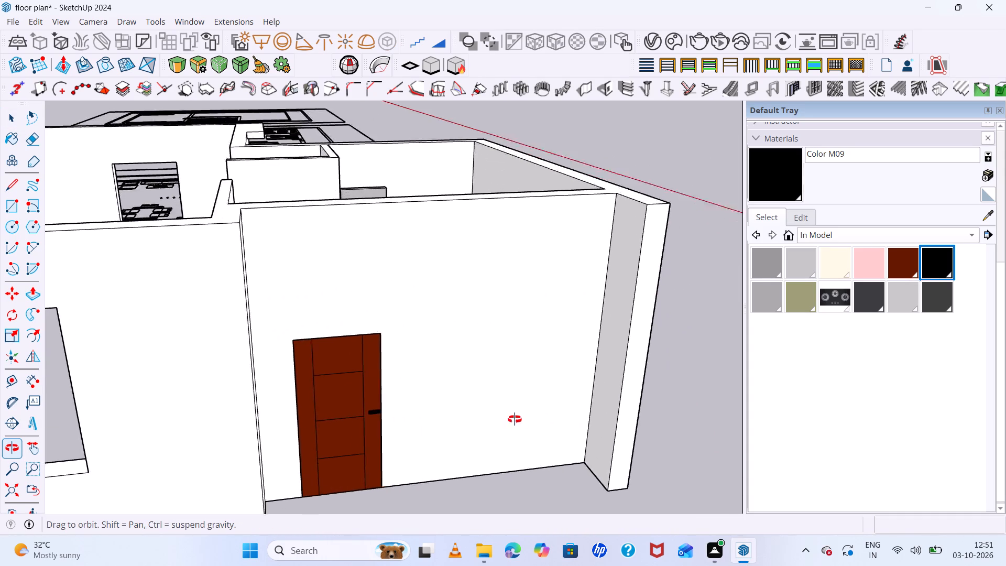
{"action": "middle_click_drag", "start_coordinate": [515, 419], "coordinate": [0, 490]}
{"action": "middle_click_drag", "start_coordinate": [418, 270], "coordinate": [233, 371]}
{"action": "scroll", "coordinate": [410, 99], "scroll_direction": "up", "scroll_amount": 3}
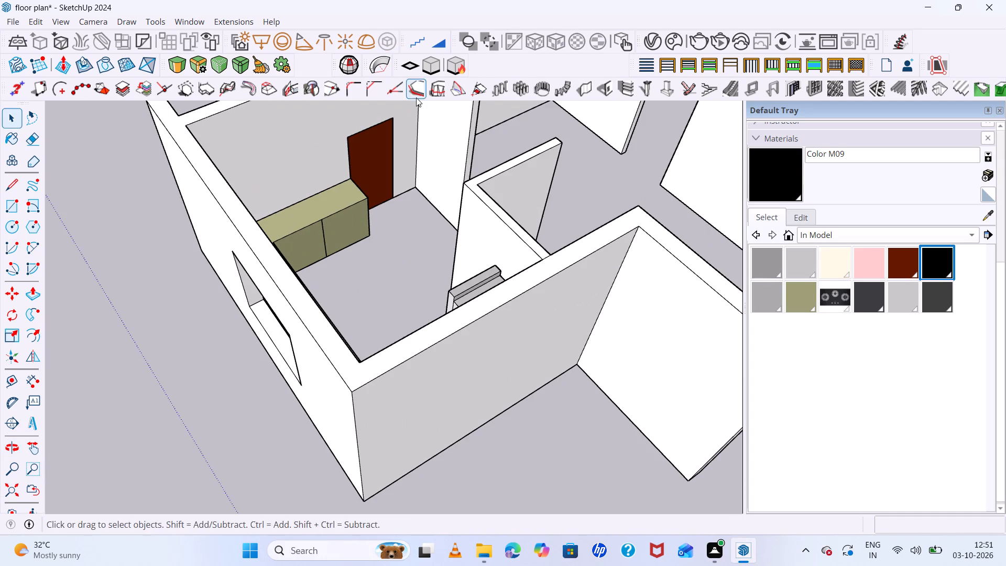
{"action": "scroll", "coordinate": [416, 97], "scroll_direction": "up", "scroll_amount": 4}
{"action": "scroll", "coordinate": [385, 145], "scroll_direction": "up", "scroll_amount": 6}
{"action": "middle_click_drag", "start_coordinate": [431, 210], "coordinate": [969, 77]}
{"action": "middle_click_drag", "start_coordinate": [261, 353], "coordinate": [333, 373]}
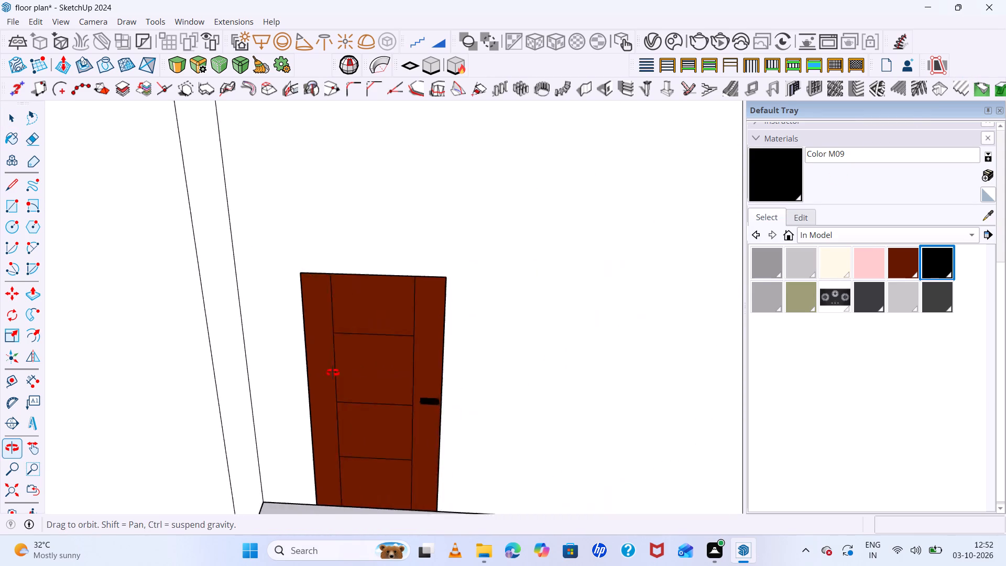
{"action": "middle_click_drag", "start_coordinate": [333, 373], "coordinate": [15, 369]}
{"action": "scroll", "coordinate": [334, 257], "scroll_direction": "down", "scroll_amount": 19}
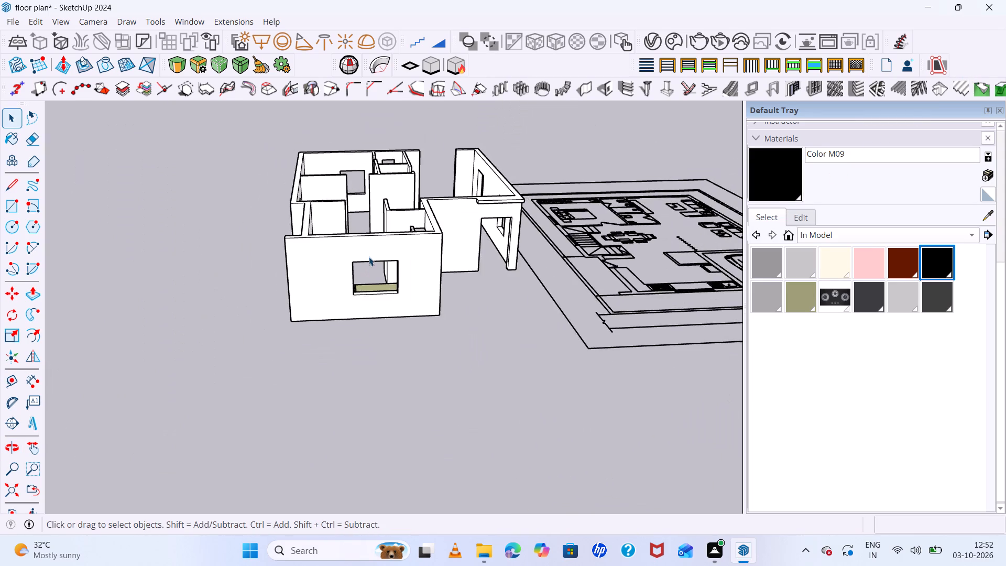
{"action": "middle_click_drag", "start_coordinate": [388, 236], "coordinate": [210, 320]}
{"action": "scroll", "coordinate": [336, 201], "scroll_direction": "up", "scroll_amount": 20}
{"action": "middle_click_drag", "start_coordinate": [444, 310], "coordinate": [445, 314]}
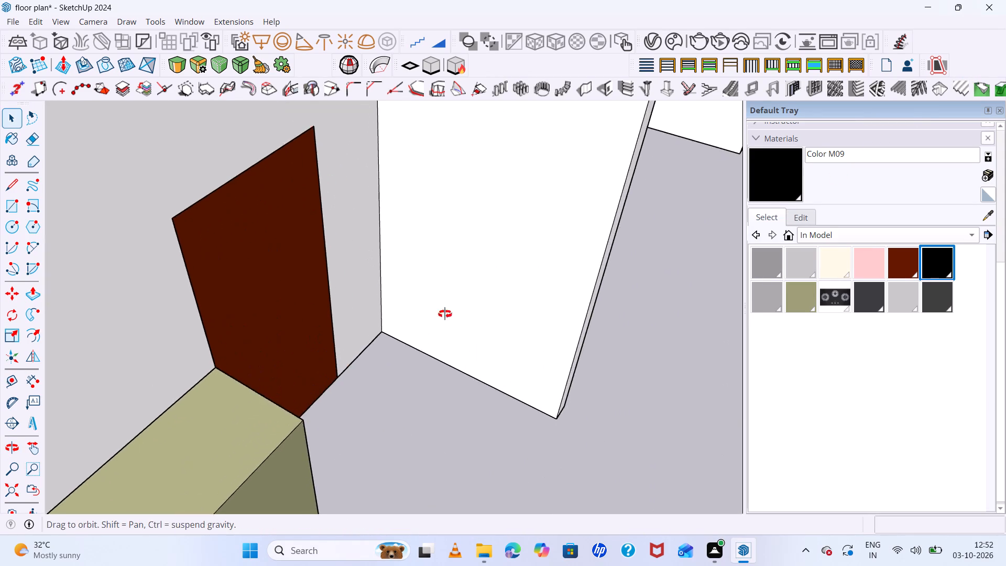
{"action": "middle_click_drag", "start_coordinate": [445, 314], "coordinate": [274, 302]}
{"action": "scroll", "coordinate": [362, 271], "scroll_direction": "up", "scroll_amount": 6}
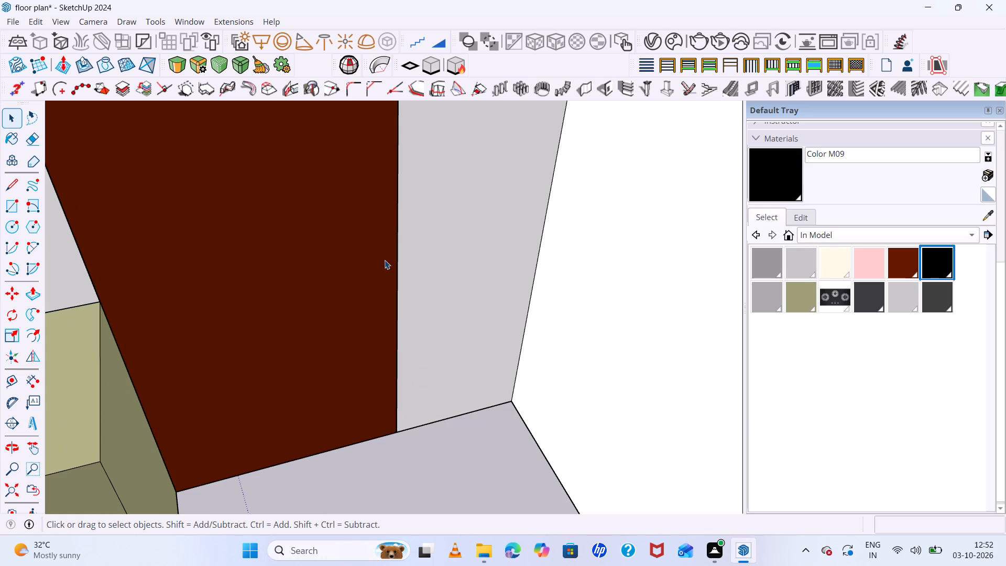
{"action": "scroll", "coordinate": [425, 346], "scroll_direction": "up", "scroll_amount": 1}
{"action": "scroll", "coordinate": [425, 346], "scroll_direction": "down", "scroll_amount": 6}
{"action": "middle_click_drag", "start_coordinate": [438, 367], "coordinate": [411, 285]}
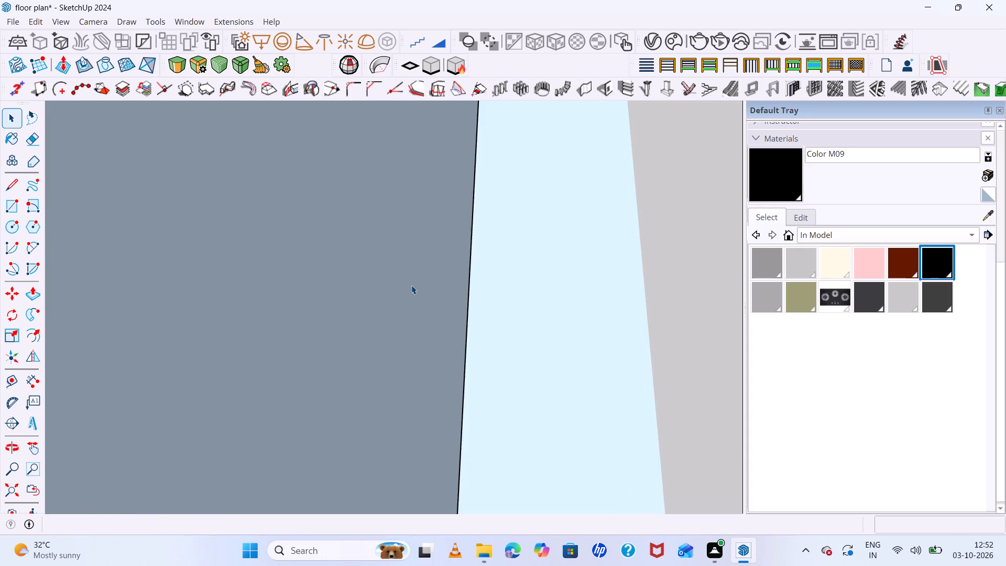
{"action": "scroll", "coordinate": [411, 285], "scroll_direction": "down", "scroll_amount": 7}
Examine the whole model, and the door's plain inner face beside the kitchen counter.
{"action": "left_click", "coordinate": [11, 497]}
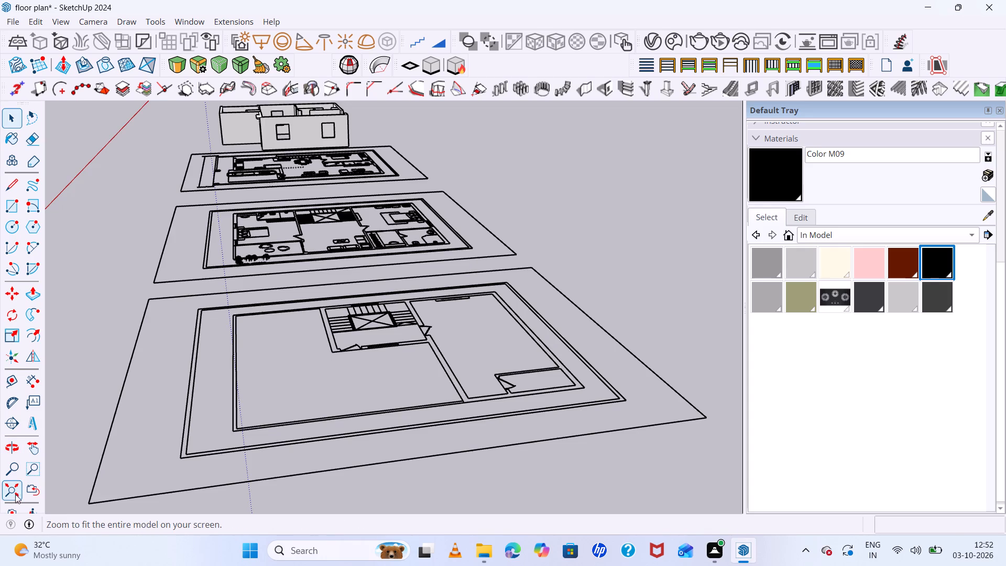
{"action": "scroll", "coordinate": [290, 193], "scroll_direction": "down", "scroll_amount": 6}
{"action": "scroll", "coordinate": [318, 199], "scroll_direction": "up", "scroll_amount": 6}
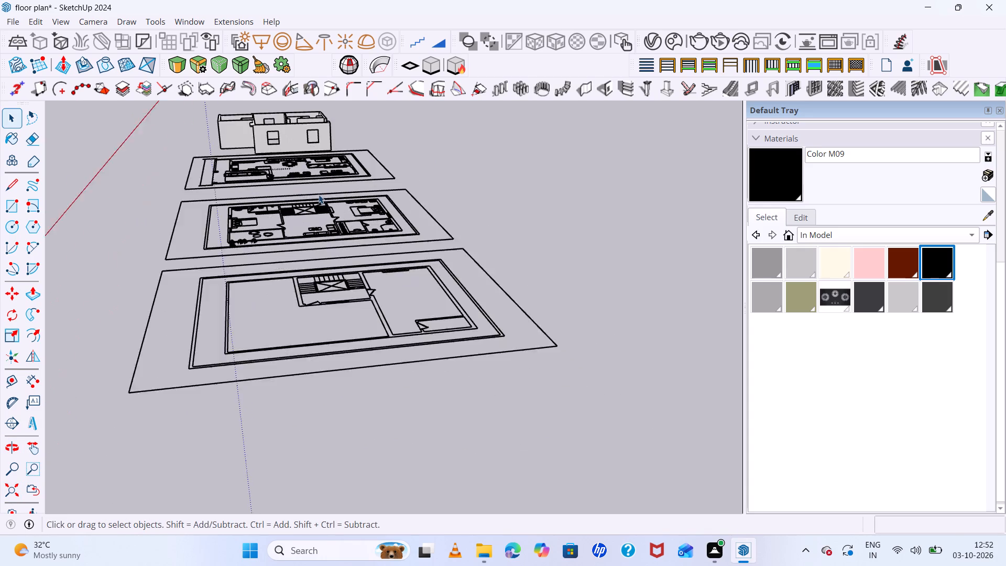
{"action": "scroll", "coordinate": [312, 169], "scroll_direction": "up", "scroll_amount": 5}
{"action": "scroll", "coordinate": [322, 157], "scroll_direction": "down", "scroll_amount": 17}
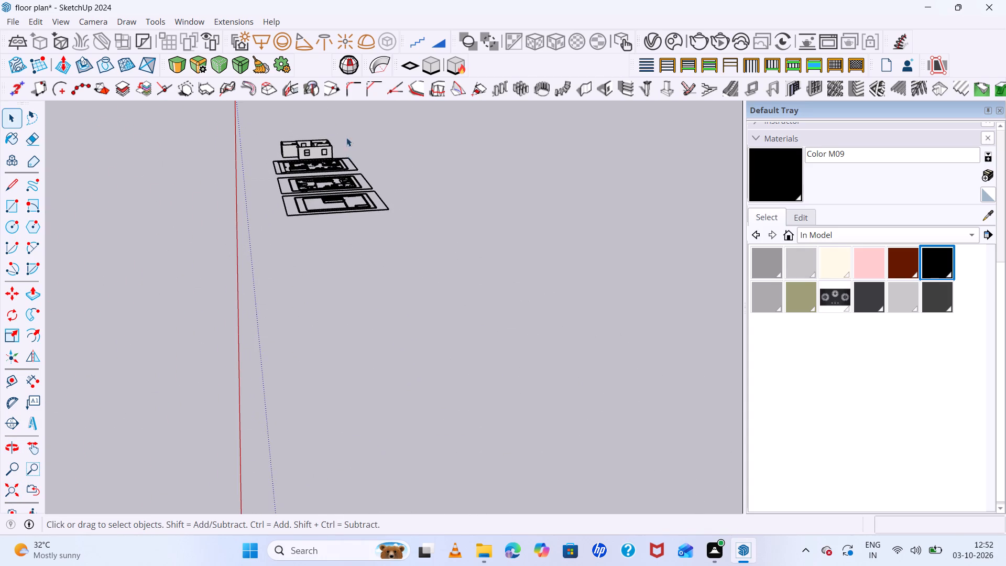
{"action": "middle_click_drag", "start_coordinate": [357, 146], "coordinate": [155, 195]}
{"action": "scroll", "coordinate": [415, 116], "scroll_direction": "up", "scroll_amount": 2}
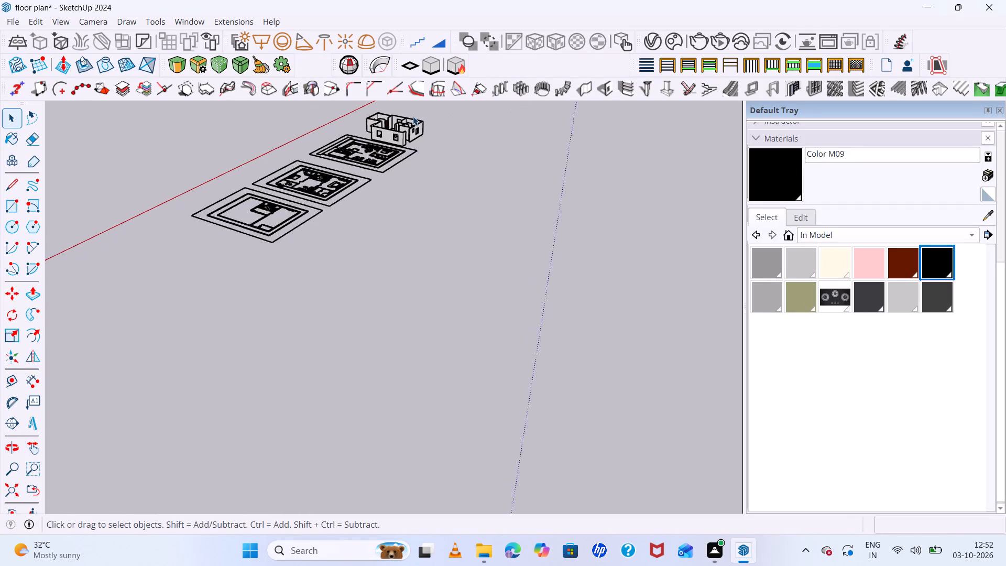
{"action": "scroll", "coordinate": [413, 116], "scroll_direction": "up", "scroll_amount": 9}
{"action": "scroll", "coordinate": [370, 129], "scroll_direction": "up", "scroll_amount": 20}
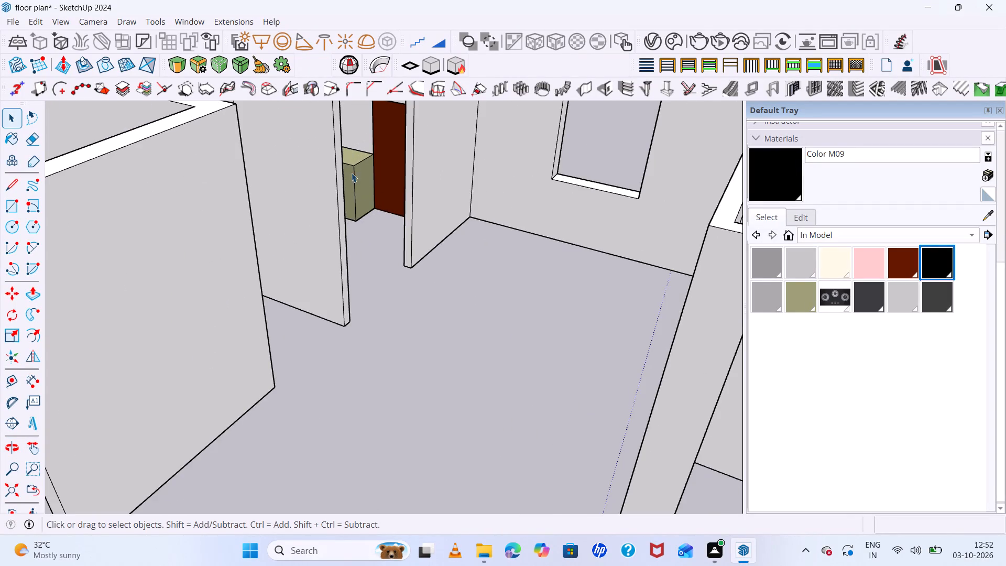
{"action": "middle_click_drag", "start_coordinate": [373, 210], "coordinate": [599, 301]}
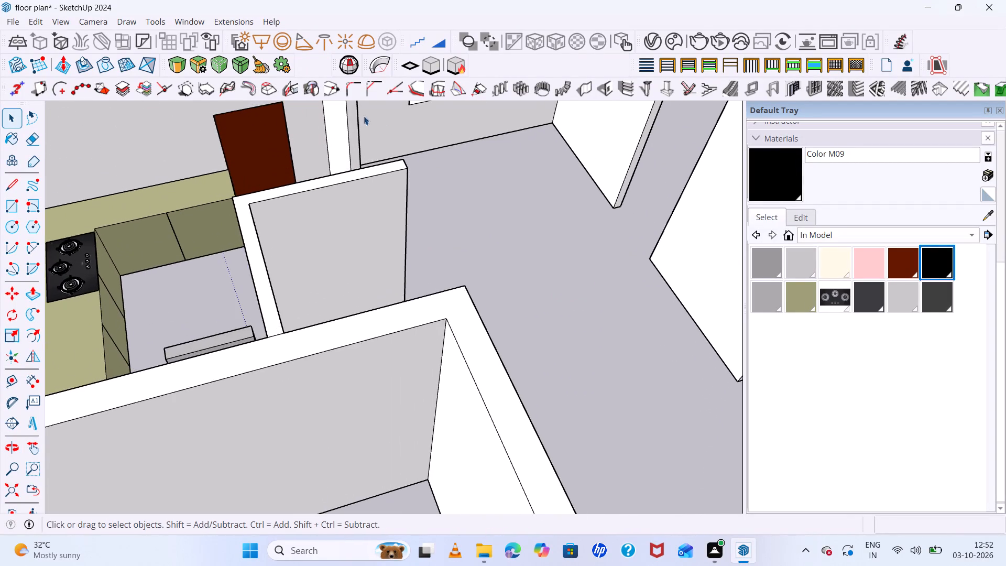
{"action": "scroll", "coordinate": [357, 115], "scroll_direction": "up", "scroll_amount": 7}
{"action": "scroll", "coordinate": [272, 167], "scroll_direction": "down", "scroll_amount": 7}
{"action": "middle_click_drag", "start_coordinate": [327, 229], "coordinate": [327, 262]}
{"action": "scroll", "coordinate": [283, 120], "scroll_direction": "up", "scroll_amount": 6}
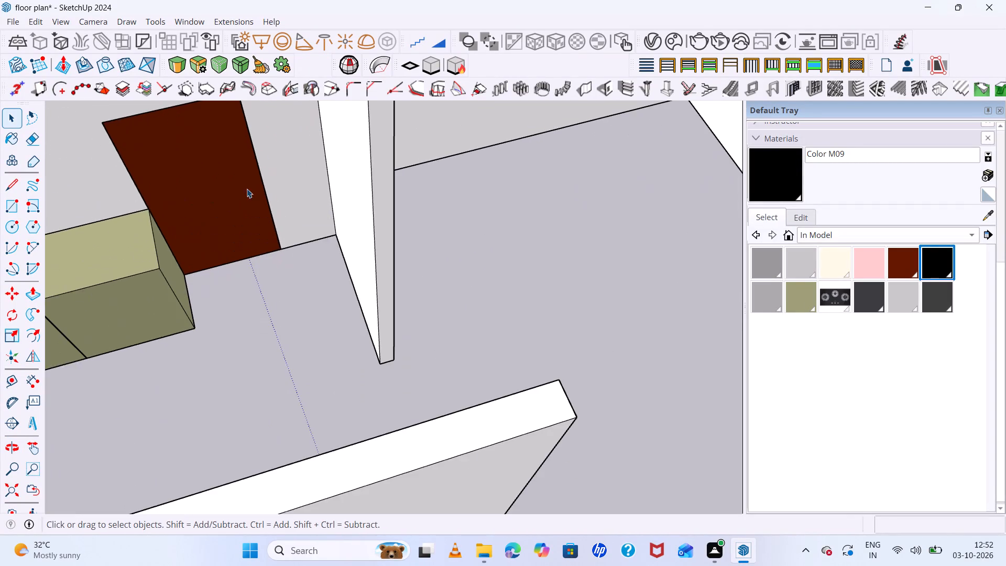
{"action": "middle_click_drag", "start_coordinate": [317, 354], "coordinate": [291, 284]}
{"action": "scroll", "coordinate": [340, 234], "scroll_direction": "down", "scroll_amount": 14}
{"action": "middle_click_drag", "start_coordinate": [499, 334], "coordinate": [423, 367]}
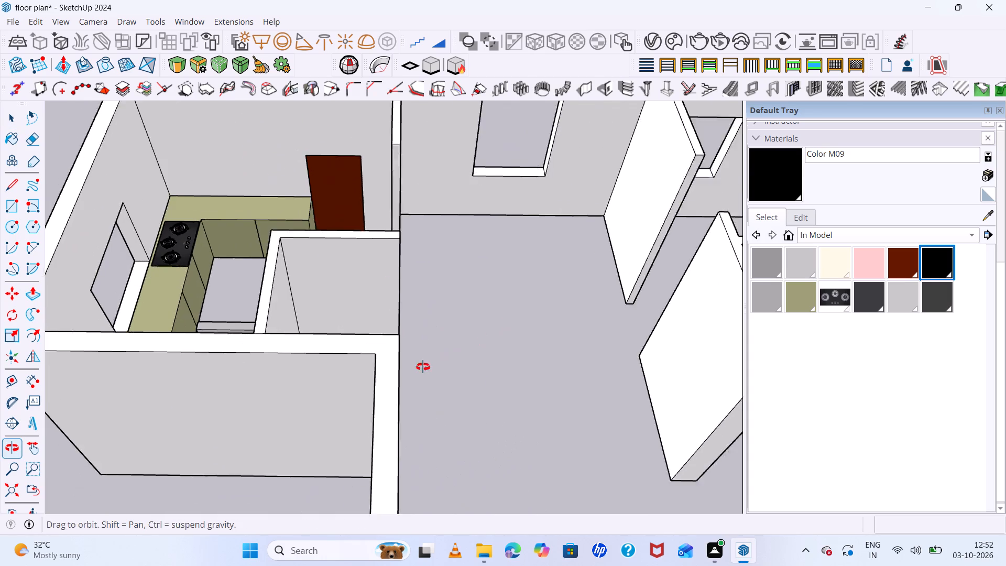
{"action": "middle_click_drag", "start_coordinate": [423, 367], "coordinate": [419, 367]}
{"action": "scroll", "coordinate": [373, 196], "scroll_direction": "up", "scroll_amount": 12}
{"action": "middle_click_drag", "start_coordinate": [397, 255], "coordinate": [400, 226]}
{"action": "scroll", "coordinate": [400, 217], "scroll_direction": "up", "scroll_amount": 1}
{"action": "scroll", "coordinate": [401, 211], "scroll_direction": "down", "scroll_amount": 3}
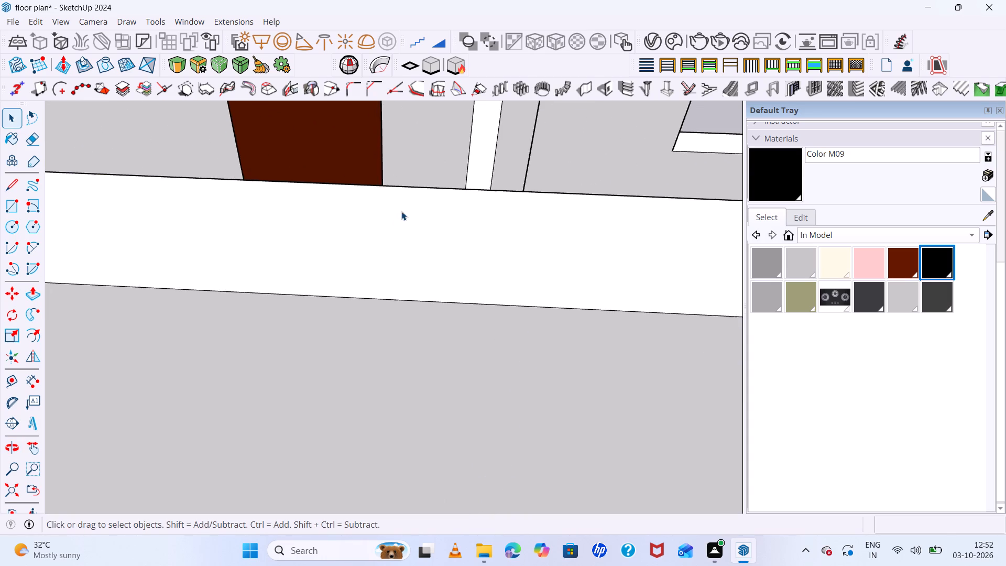
Draw a small horizontal rectangle for a handle on the door's plain inner face, near the edge away from the counter.
{"action": "scroll", "coordinate": [401, 211], "scroll_direction": "down", "scroll_amount": 14}
{"action": "middle_click_drag", "start_coordinate": [469, 221], "coordinate": [330, 225]}
{"action": "scroll", "coordinate": [595, 178], "scroll_direction": "up", "scroll_amount": 6}
{"action": "middle_click_drag", "start_coordinate": [620, 223], "coordinate": [622, 201]}
{"action": "middle_click", "coordinate": [622, 200]}
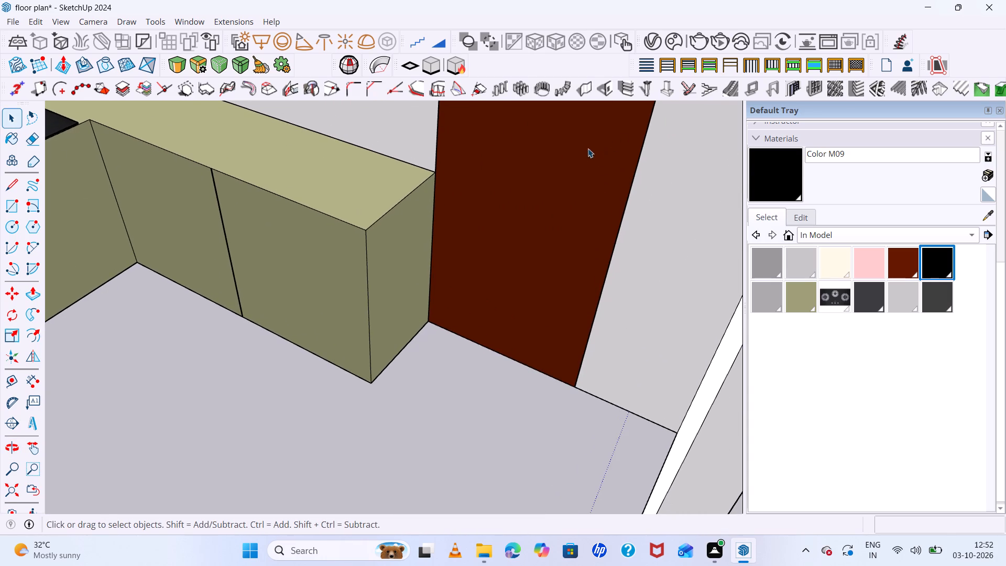
{"action": "key", "text": "t"}
{"action": "key", "text": "r"}
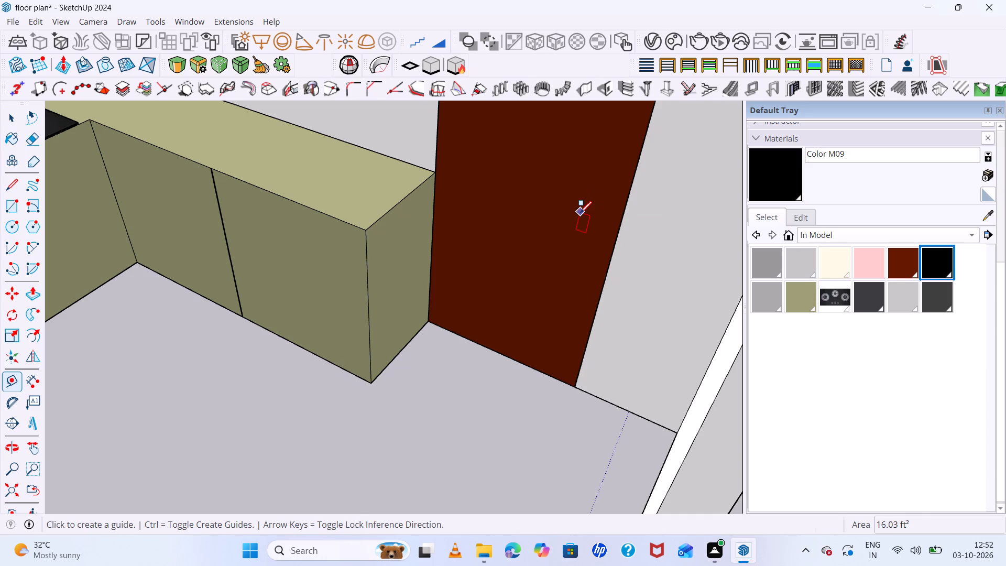
{"action": "left_click", "coordinate": [580, 186]}
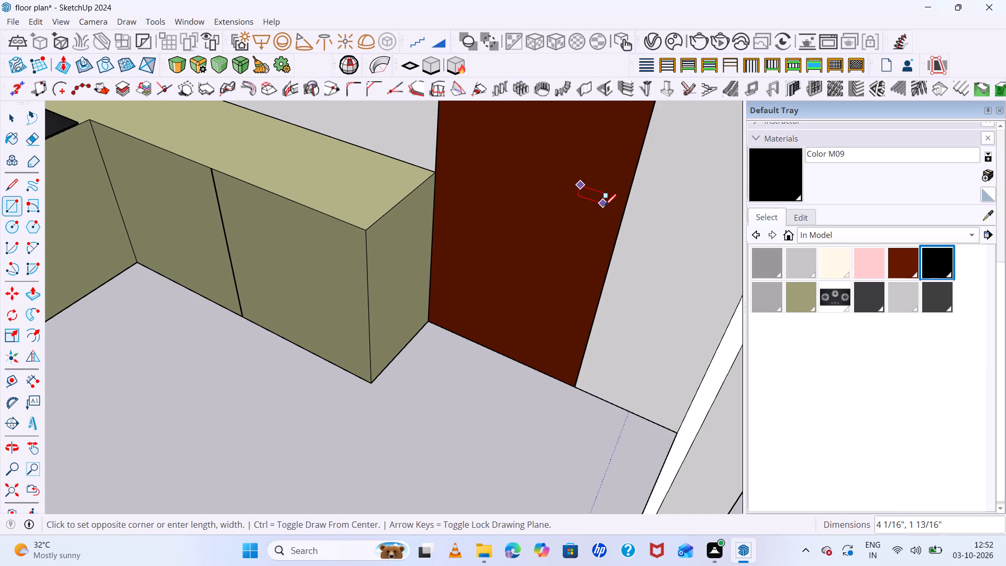
{"action": "left_click", "coordinate": [620, 208]}
Push/Pull the handle rectangle on the kitchen door's inner face outward by about 11/16".
{"action": "scroll", "coordinate": [604, 203], "scroll_direction": "up", "scroll_amount": 6}
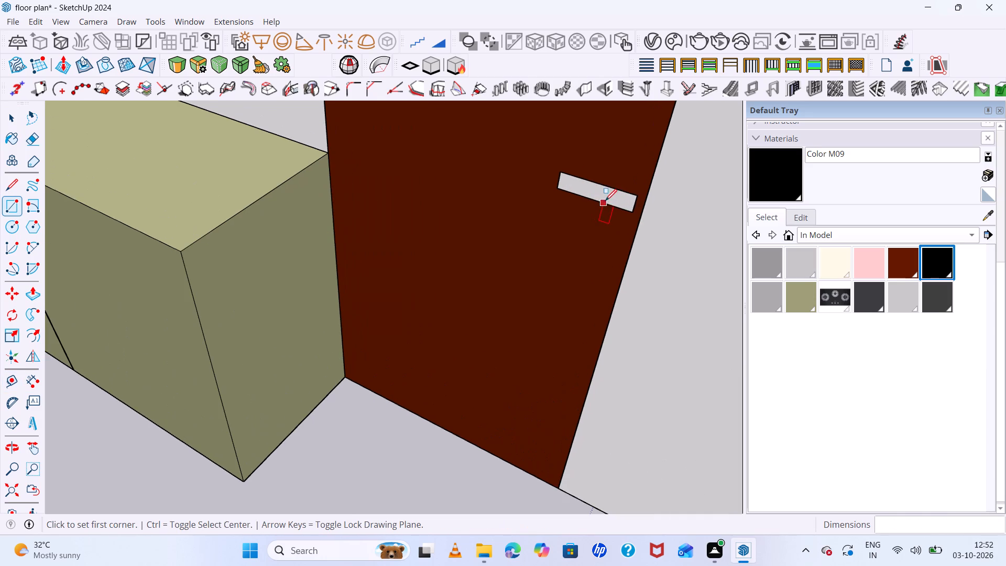
{"action": "key", "text": "p"}
{"action": "left_click", "coordinate": [610, 195]}
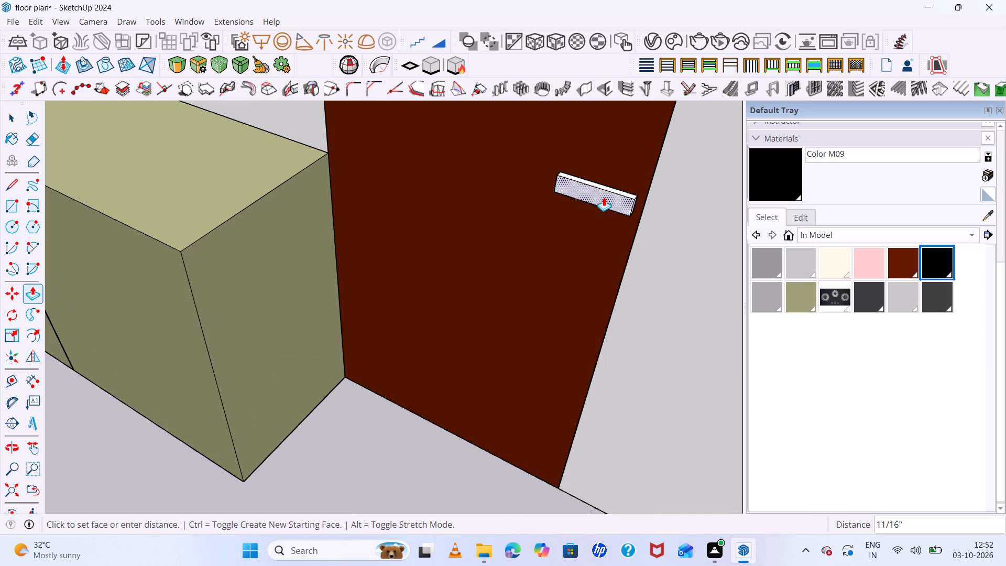
{"action": "left_click", "coordinate": [604, 197]}
Paint the front, top and both end faces of the inner door handle with black Color M09.
{"action": "left_click", "coordinate": [770, 176]}
{"action": "scroll", "coordinate": [628, 188], "scroll_direction": "up", "scroll_amount": 7}
{"action": "left_click", "coordinate": [591, 207]}
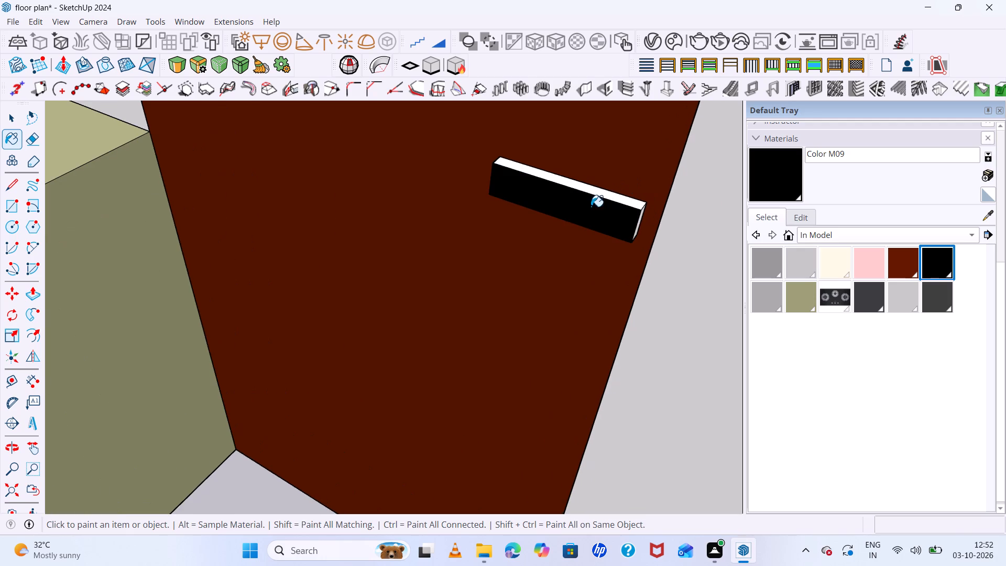
{"action": "left_click", "coordinate": [618, 200]}
{"action": "middle_click_drag", "start_coordinate": [624, 239], "coordinate": [816, 273]}
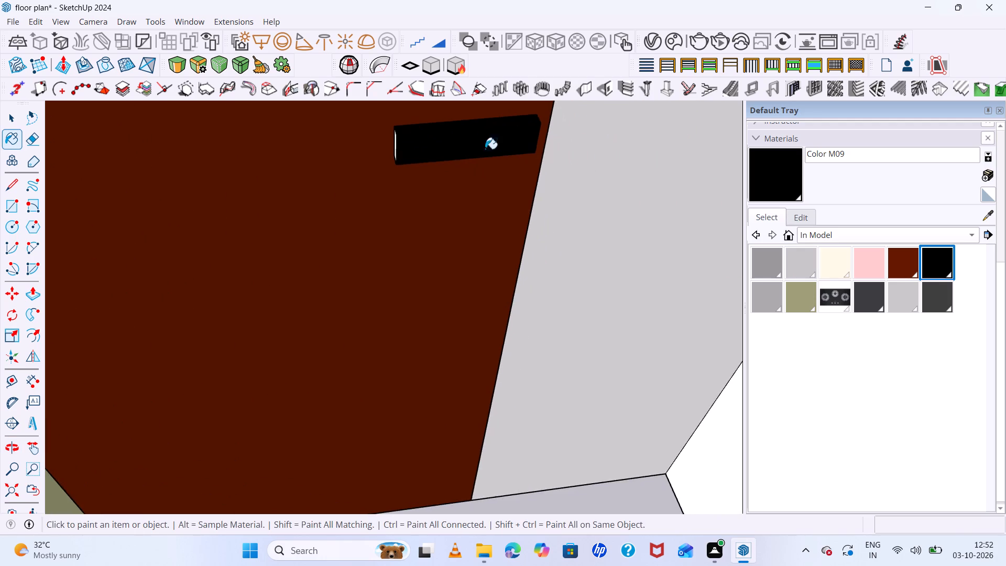
{"action": "scroll", "coordinate": [413, 140], "scroll_direction": "up", "scroll_amount": 11}
{"action": "left_click", "coordinate": [371, 137]}
{"action": "middle_click_drag", "start_coordinate": [474, 116], "coordinate": [466, 77]}
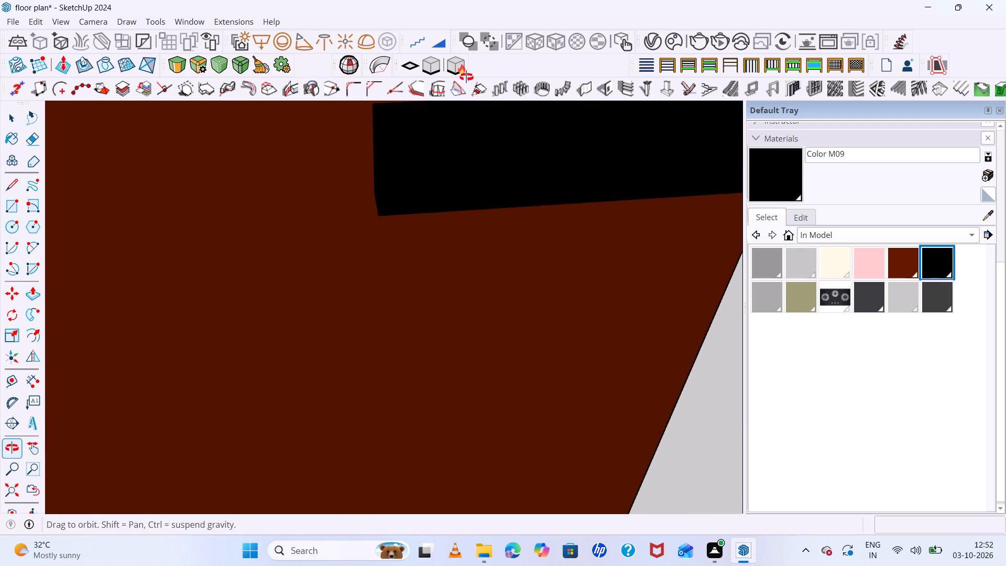
{"action": "middle_click_drag", "start_coordinate": [466, 77], "coordinate": [465, 74]}
{"action": "middle_click_drag", "start_coordinate": [492, 177], "coordinate": [488, 39]}
{"action": "scroll", "coordinate": [575, 122], "scroll_direction": "up", "scroll_amount": 1}
{"action": "scroll", "coordinate": [489, 112], "scroll_direction": "down", "scroll_amount": 4}
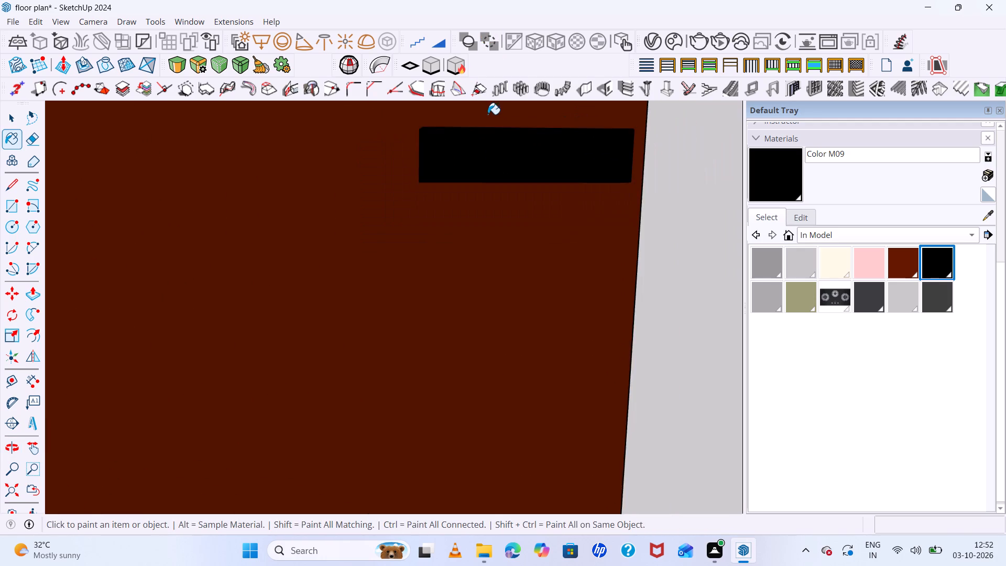
{"action": "scroll", "coordinate": [488, 114], "scroll_direction": "down", "scroll_amount": 9}
{"action": "middle_click_drag", "start_coordinate": [575, 131], "coordinate": [395, 184]}
{"action": "scroll", "coordinate": [616, 148], "scroll_direction": "up", "scroll_amount": 6}
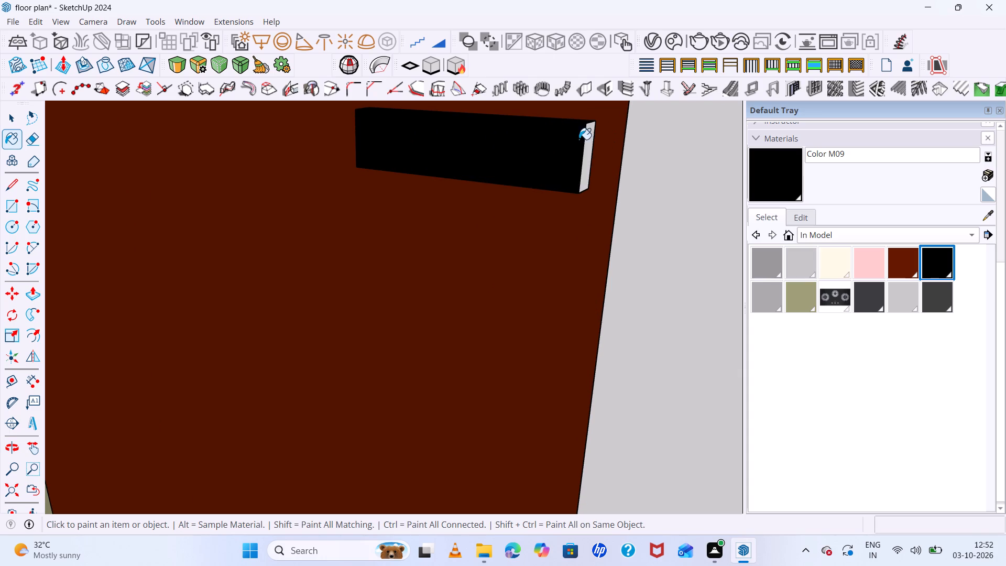
{"action": "left_click", "coordinate": [591, 140]}
Examine the whole house model, checking the kitchen door and its surroundings from outside and from inside the kitchen.
{"action": "scroll", "coordinate": [490, 136], "scroll_direction": "down", "scroll_amount": 20}
{"action": "scroll", "coordinate": [490, 136], "scroll_direction": "down", "scroll_amount": 7}
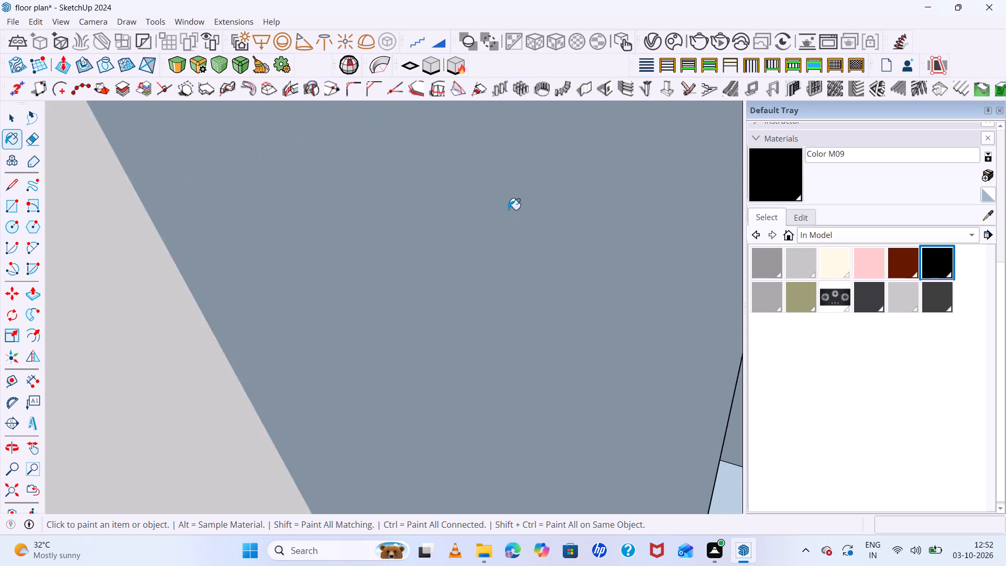
{"action": "left_click", "coordinate": [14, 491]}
{"action": "scroll", "coordinate": [233, 423], "scroll_direction": "down", "scroll_amount": 6}
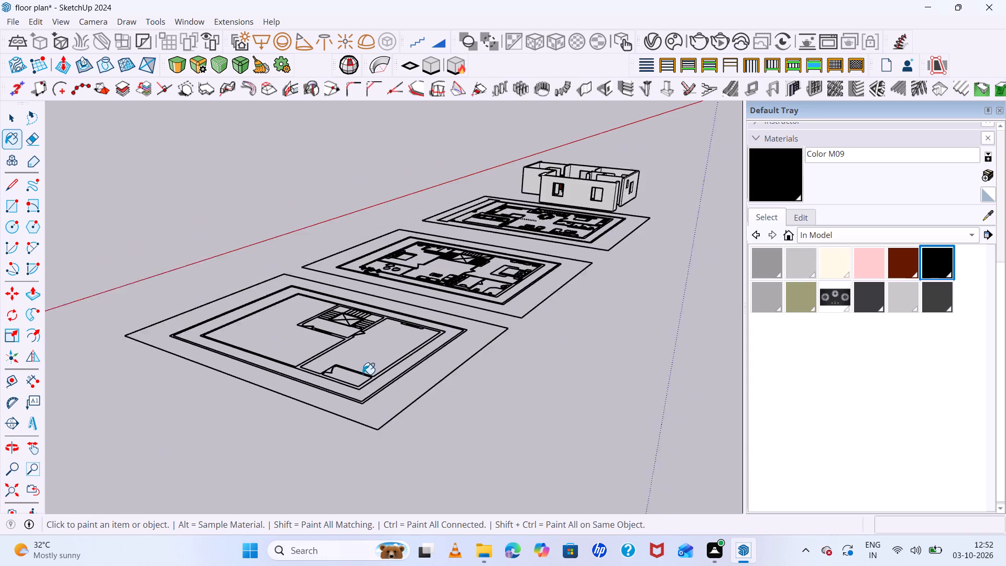
{"action": "scroll", "coordinate": [511, 219], "scroll_direction": "up", "scroll_amount": 7}
{"action": "scroll", "coordinate": [751, 99], "scroll_direction": "up", "scroll_amount": 8}
{"action": "scroll", "coordinate": [405, 208], "scroll_direction": "down", "scroll_amount": 8}
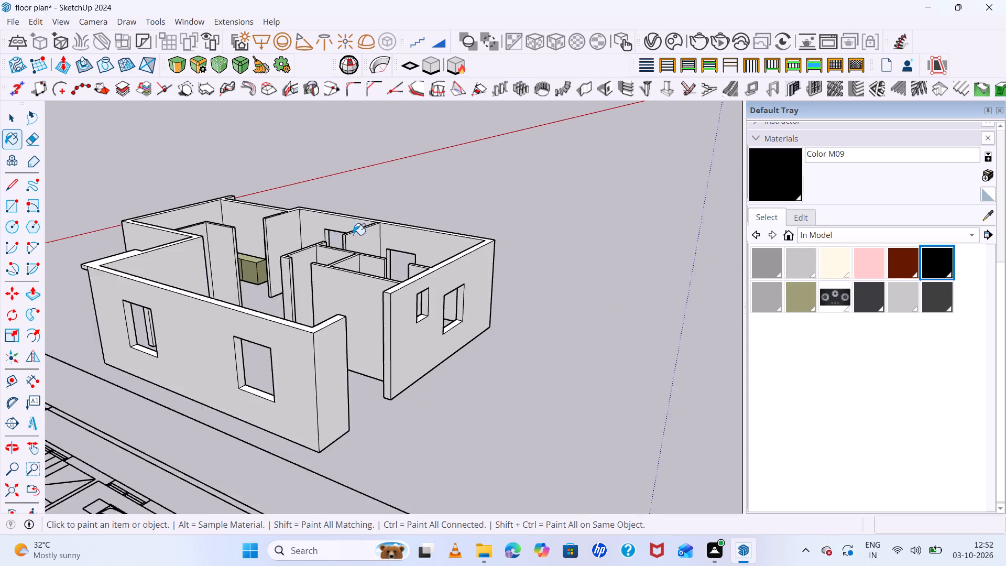
{"action": "middle_click_drag", "start_coordinate": [269, 259], "coordinate": [707, 343]}
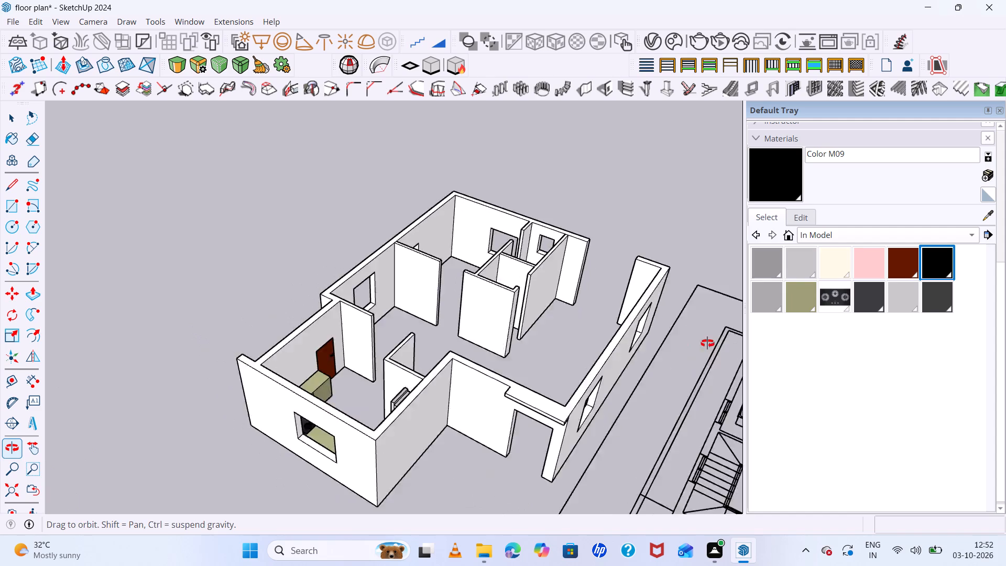
{"action": "middle_click_drag", "start_coordinate": [707, 343], "coordinate": [780, 336]}
{"action": "middle_click_drag", "start_coordinate": [308, 391], "coordinate": [640, 241]}
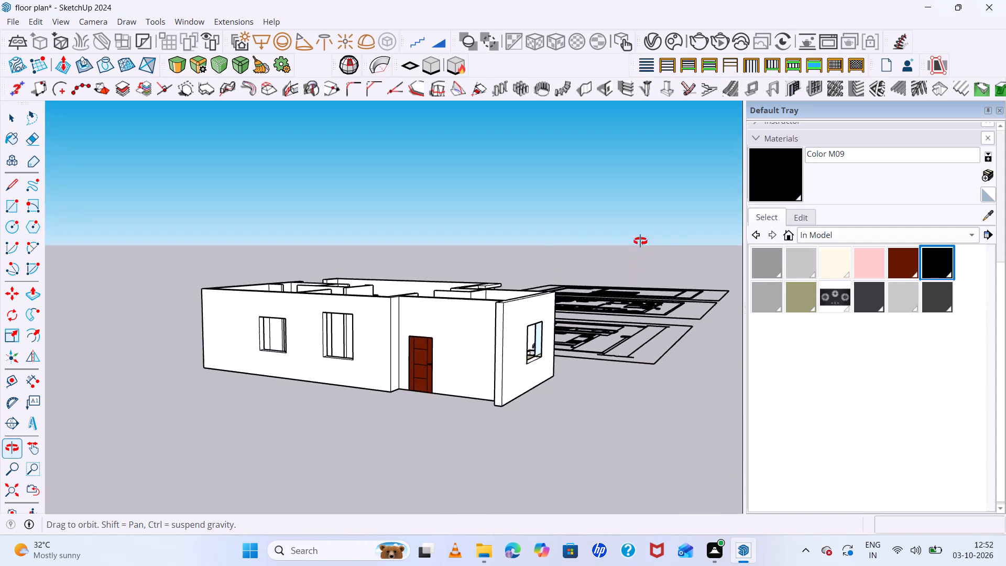
{"action": "middle_click_drag", "start_coordinate": [640, 241], "coordinate": [0, 540]}
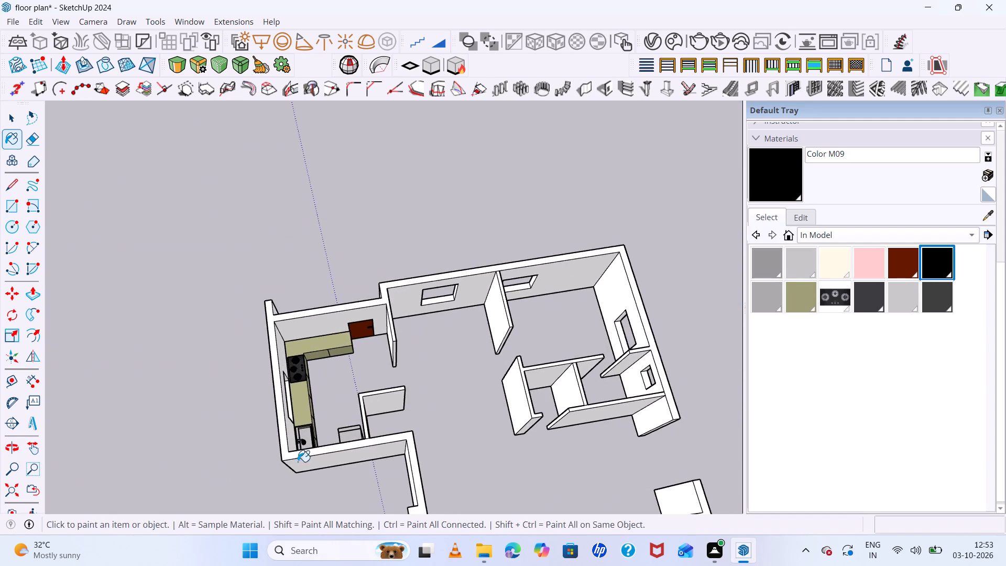
{"action": "scroll", "coordinate": [308, 432], "scroll_direction": "up", "scroll_amount": 8}
{"action": "scroll", "coordinate": [393, 424], "scroll_direction": "down", "scroll_amount": 1}
{"action": "middle_click_drag", "start_coordinate": [414, 433], "coordinate": [0, 430]}
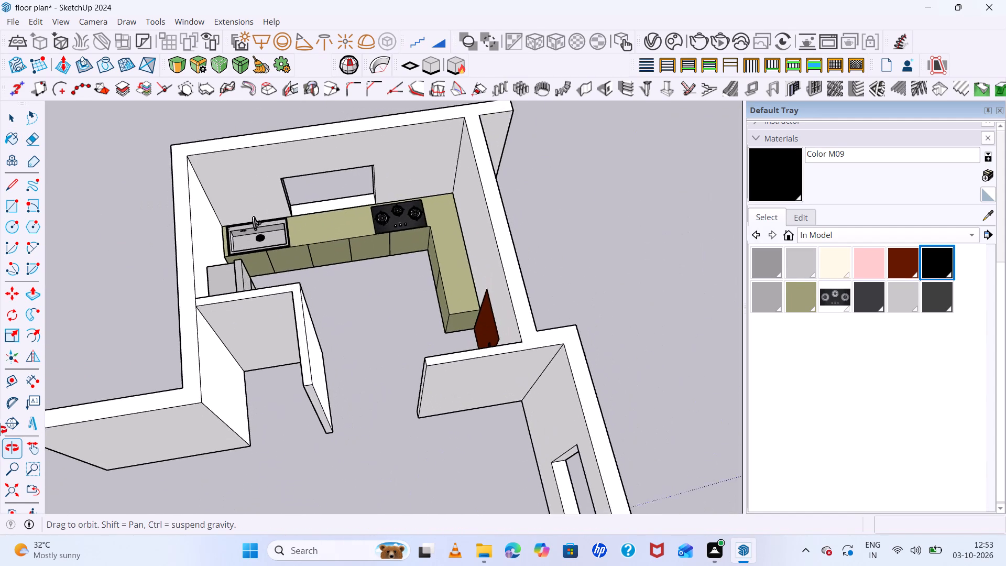
{"action": "middle_click_drag", "start_coordinate": [0, 430], "coordinate": [257, 295]}
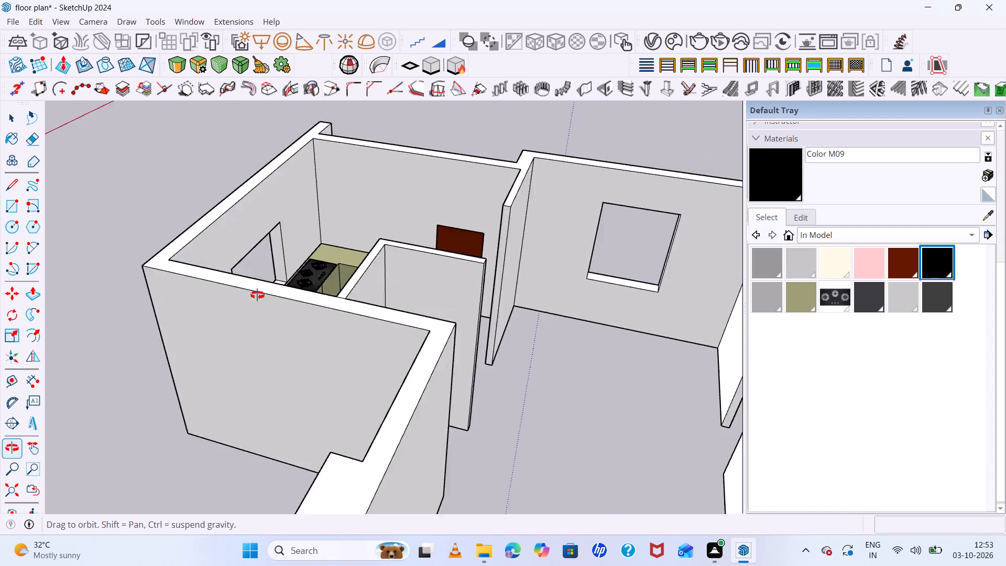
{"action": "middle_click_drag", "start_coordinate": [257, 295], "coordinate": [0, 272]}
{"action": "middle_click_drag", "start_coordinate": [0, 275], "coordinate": [323, 452]}
{"action": "scroll", "coordinate": [387, 422], "scroll_direction": "up", "scroll_amount": 1}
{"action": "scroll", "coordinate": [405, 368], "scroll_direction": "down", "scroll_amount": 3}
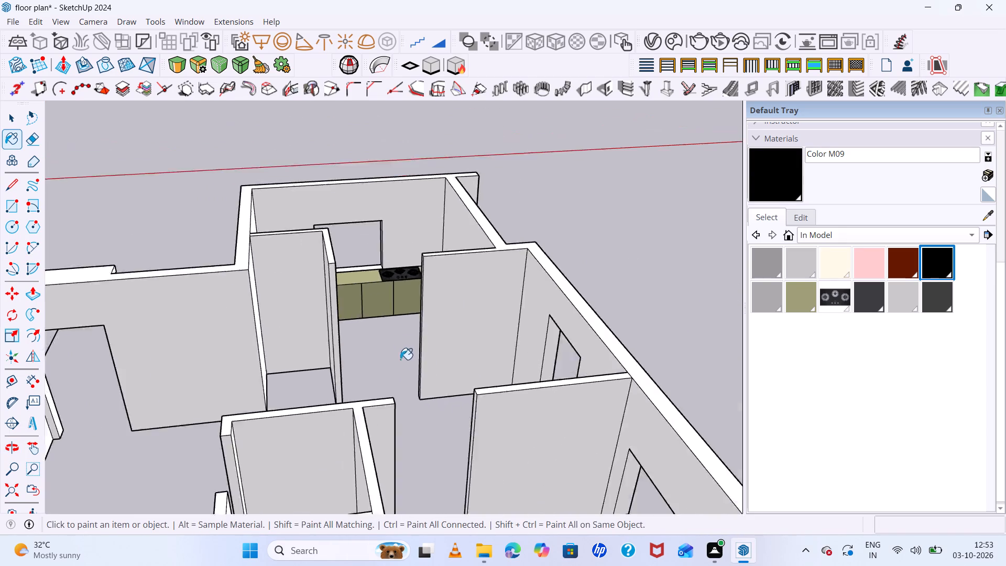
{"action": "scroll", "coordinate": [400, 360], "scroll_direction": "down", "scroll_amount": 13}
{"action": "middle_click_drag", "start_coordinate": [483, 456], "coordinate": [751, 452]}
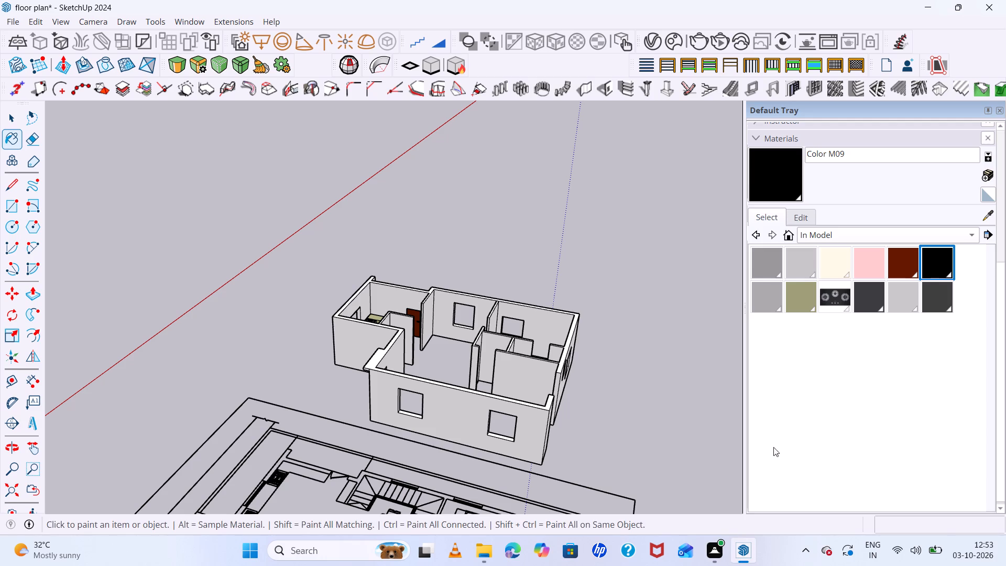
{"action": "middle_click_drag", "start_coordinate": [491, 416], "coordinate": [724, 462]}
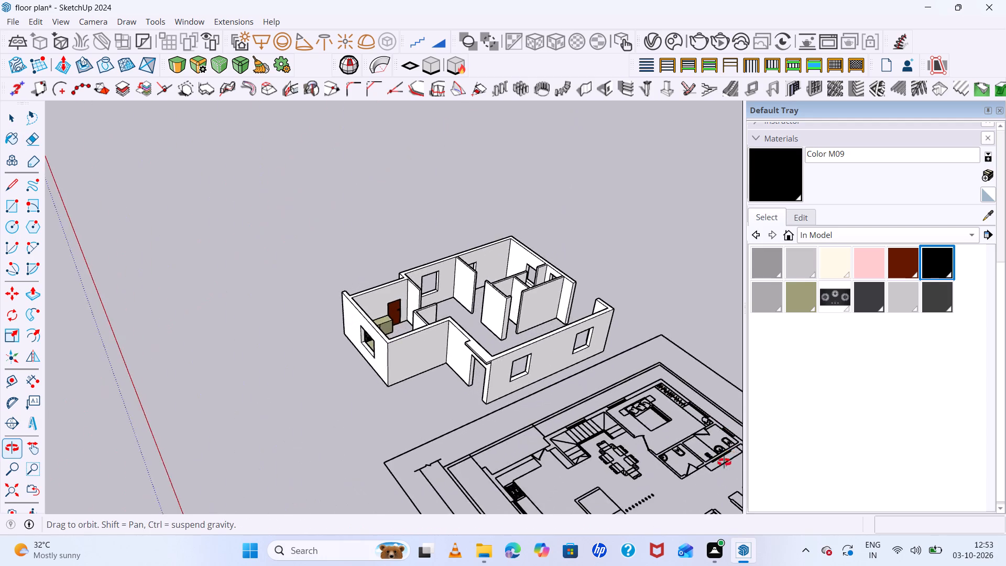
{"action": "middle_click_drag", "start_coordinate": [724, 462], "coordinate": [119, 508]}
{"action": "scroll", "coordinate": [427, 266], "scroll_direction": "up", "scroll_amount": 12}
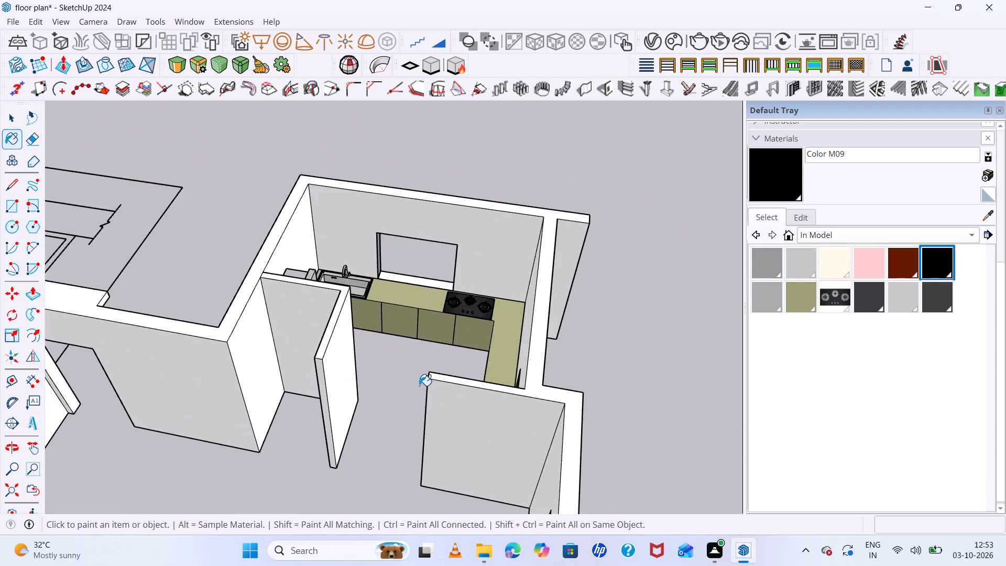
{"action": "middle_click_drag", "start_coordinate": [462, 411], "coordinate": [283, 416]}
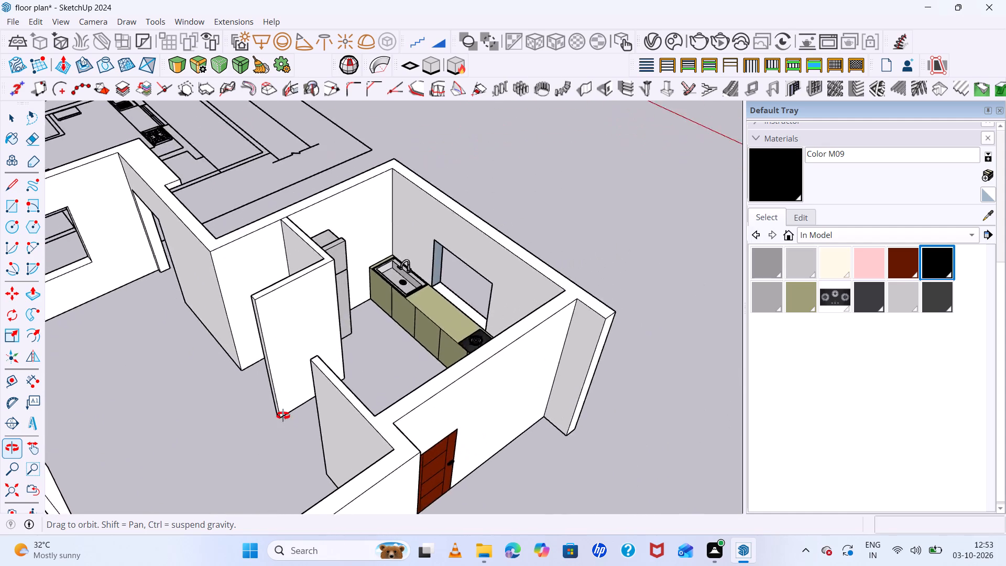
{"action": "middle_click_drag", "start_coordinate": [283, 416], "coordinate": [468, 497]}
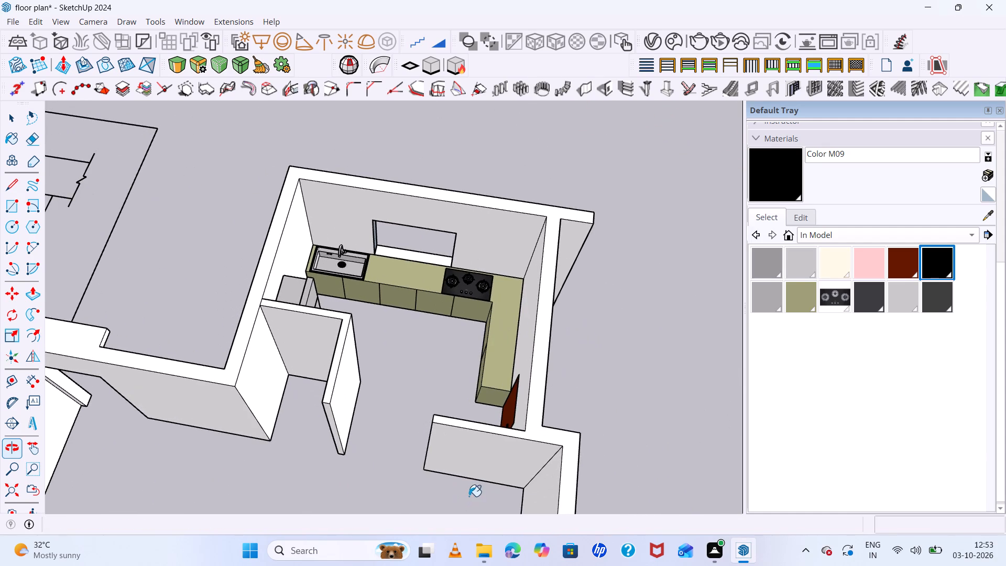
Examine the furnished floor plan beside the house model, comparing its kitchen, living area, bathrooms and bedroom with the modelled rooms.
{"action": "scroll", "coordinate": [477, 423], "scroll_direction": "up", "scroll_amount": 2}
{"action": "scroll", "coordinate": [484, 340], "scroll_direction": "down", "scroll_amount": 20}
{"action": "scroll", "coordinate": [484, 340], "scroll_direction": "down", "scroll_amount": 2}
{"action": "scroll", "coordinate": [392, 338], "scroll_direction": "up", "scroll_amount": 7}
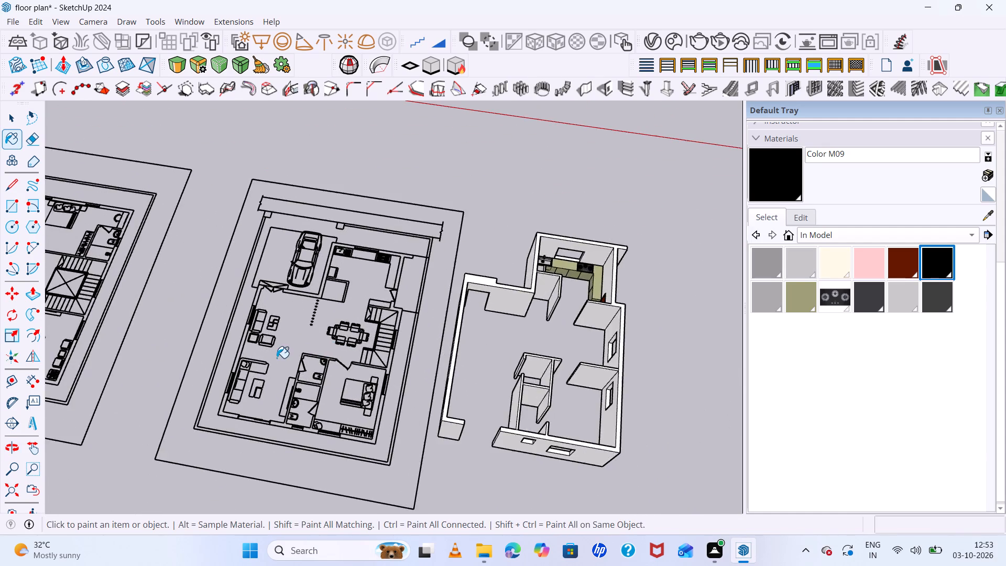
{"action": "scroll", "coordinate": [272, 366], "scroll_direction": "up", "scroll_amount": 7}
{"action": "middle_click_drag", "start_coordinate": [360, 390], "coordinate": [608, 359]}
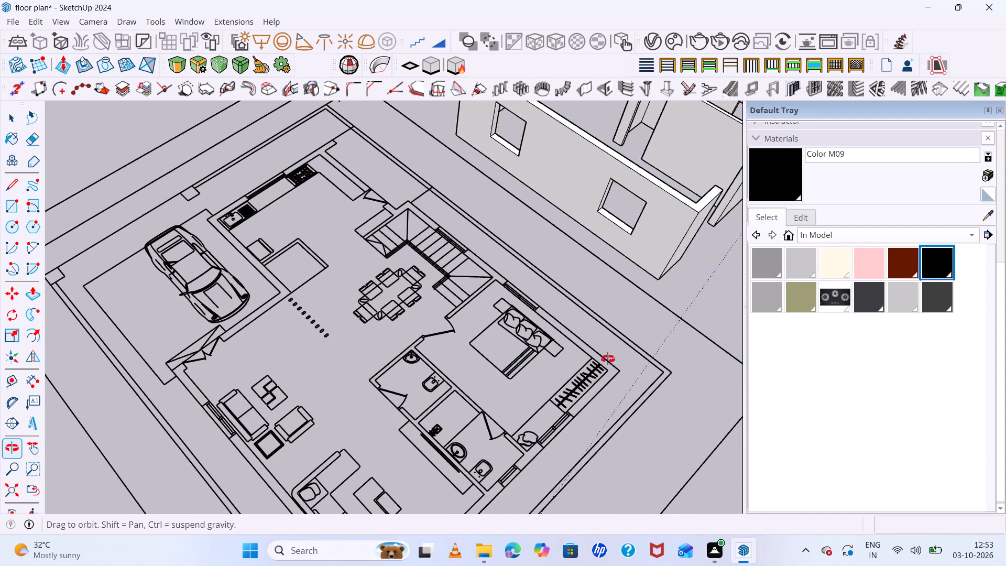
{"action": "middle_click_drag", "start_coordinate": [608, 359], "coordinate": [472, 310]}
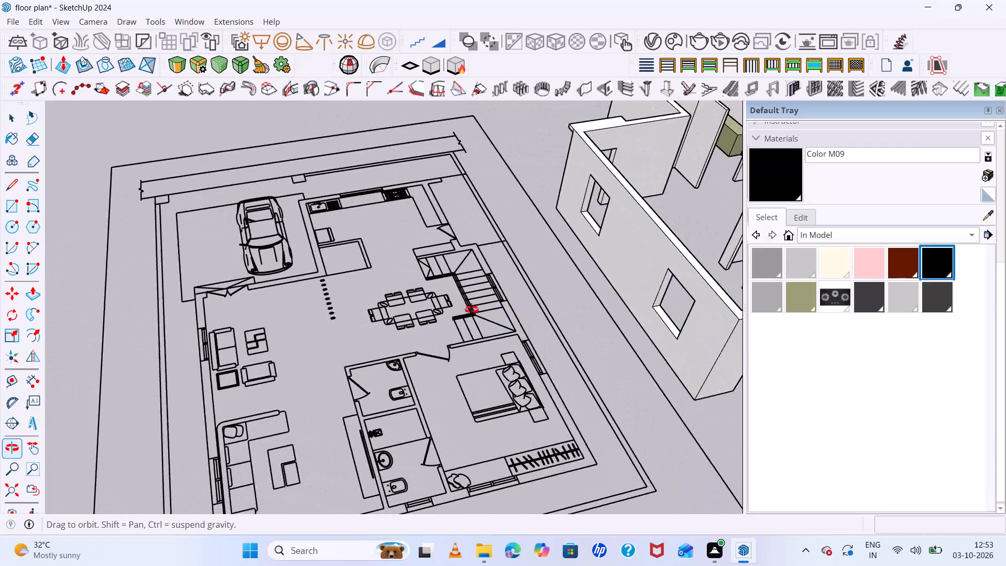
{"action": "middle_click_drag", "start_coordinate": [472, 310], "coordinate": [521, 333]}
{"action": "scroll", "coordinate": [454, 303], "scroll_direction": "down", "scroll_amount": 7}
{"action": "scroll", "coordinate": [528, 377], "scroll_direction": "up", "scroll_amount": 7}
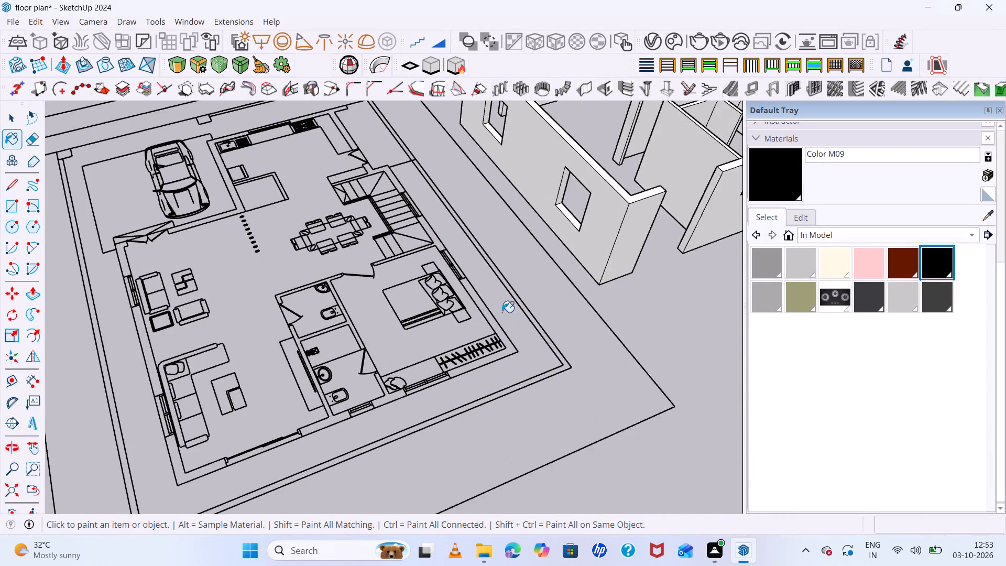
{"action": "scroll", "coordinate": [347, 306], "scroll_direction": "down", "scroll_amount": 13}
{"action": "middle_click_drag", "start_coordinate": [384, 400], "coordinate": [622, 448]}
{"action": "scroll", "coordinate": [377, 343], "scroll_direction": "up", "scroll_amount": 10}
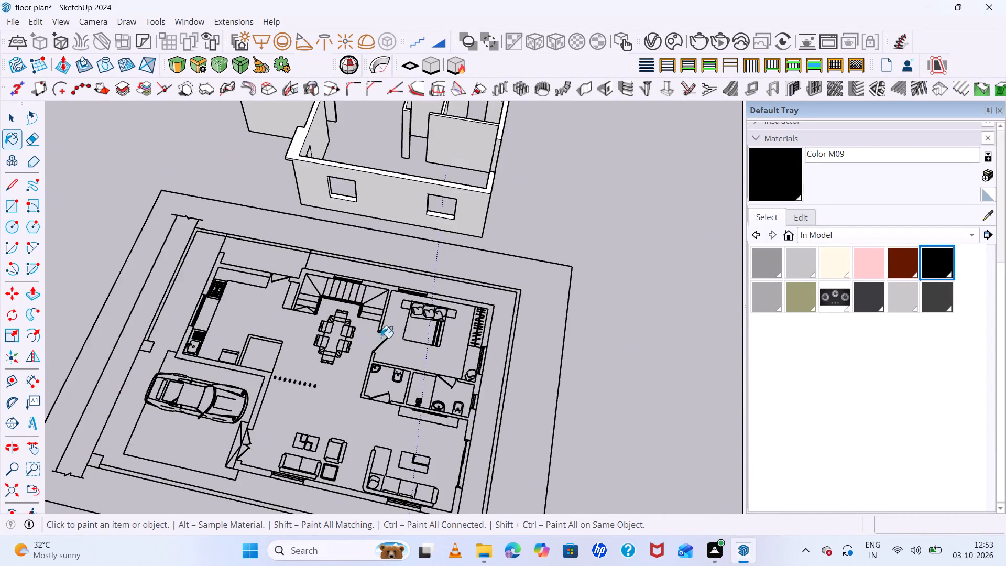
{"action": "scroll", "coordinate": [381, 338], "scroll_direction": "up", "scroll_amount": 4}
{"action": "scroll", "coordinate": [423, 351], "scroll_direction": "up", "scroll_amount": 1}
{"action": "middle_click_drag", "start_coordinate": [424, 353], "coordinate": [494, 400]}
{"action": "scroll", "coordinate": [483, 379], "scroll_direction": "up", "scroll_amount": 1}
{"action": "scroll", "coordinate": [406, 319], "scroll_direction": "down", "scroll_amount": 15}
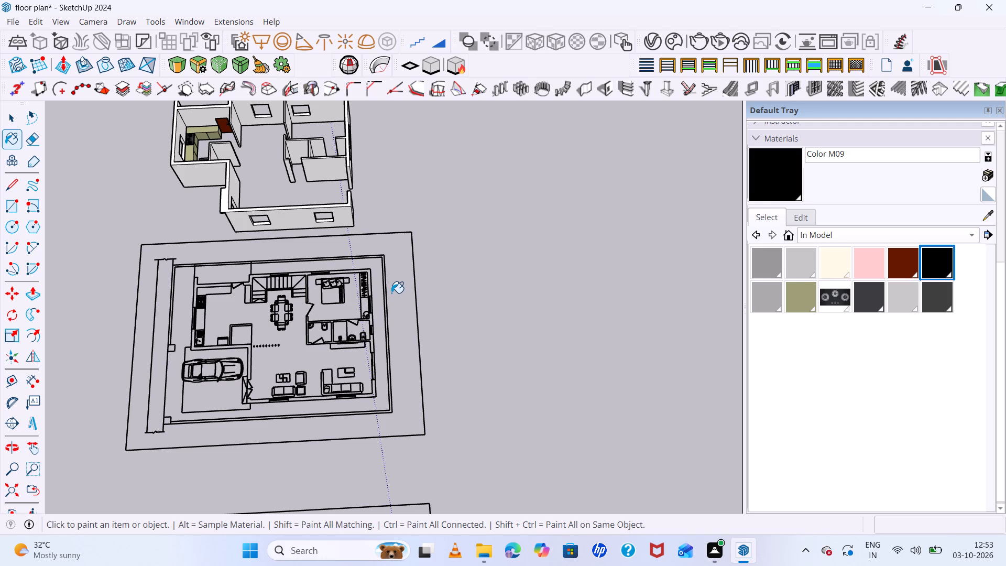
{"action": "scroll", "coordinate": [326, 251], "scroll_direction": "down", "scroll_amount": 11}
{"action": "scroll", "coordinate": [301, 217], "scroll_direction": "up", "scroll_amount": 3}
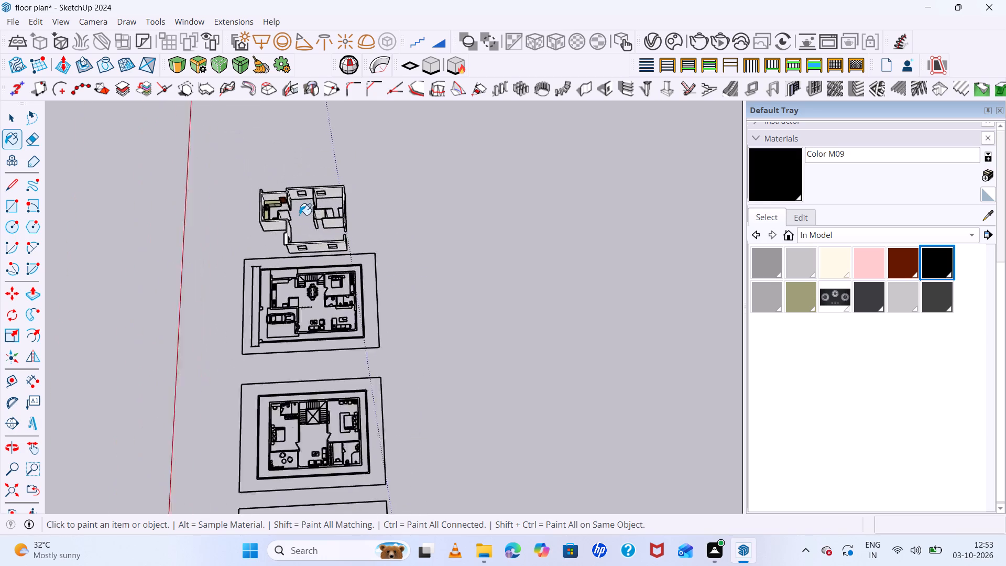
{"action": "scroll", "coordinate": [299, 215], "scroll_direction": "up", "scroll_amount": 5}
{"action": "middle_click_drag", "start_coordinate": [526, 364], "coordinate": [477, 339]}
{"action": "middle_click_drag", "start_coordinate": [481, 338], "coordinate": [521, 294]}
{"action": "middle_click_drag", "start_coordinate": [521, 294], "coordinate": [522, 289]}
{"action": "middle_click", "coordinate": [522, 289]}
{"action": "middle_click", "coordinate": [522, 289]}
Draw a rectangle about 5' 11" by 5' over the bed outline in the floor plan's bedroom, from a headboard corner to the opposite foot corner.
{"action": "scroll", "coordinate": [233, 334], "scroll_direction": "up", "scroll_amount": 13}
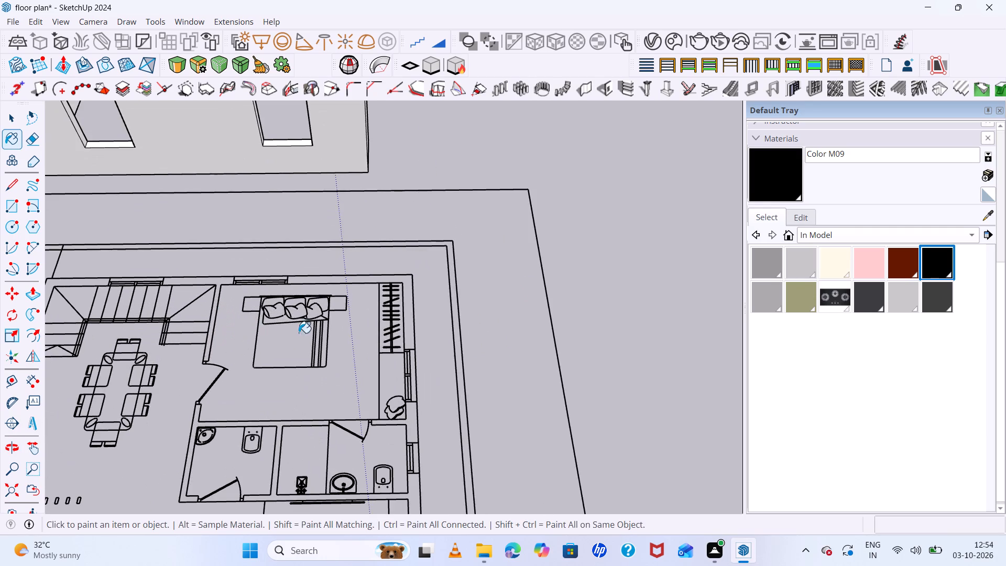
{"action": "scroll", "coordinate": [388, 324], "scroll_direction": "up", "scroll_amount": 4}
{"action": "key", "text": "r"}
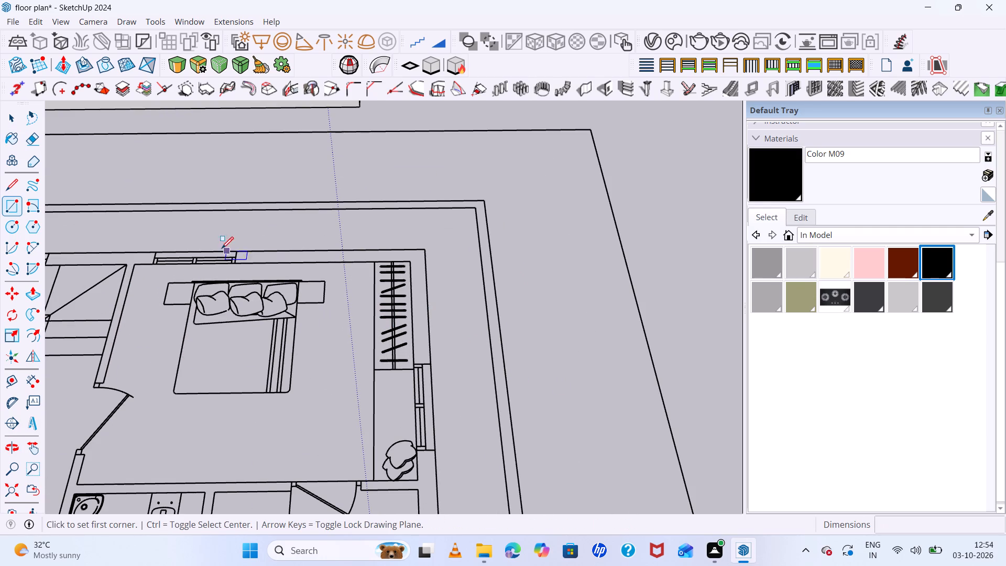
{"action": "scroll", "coordinate": [207, 268], "scroll_direction": "up", "scroll_amount": 12}
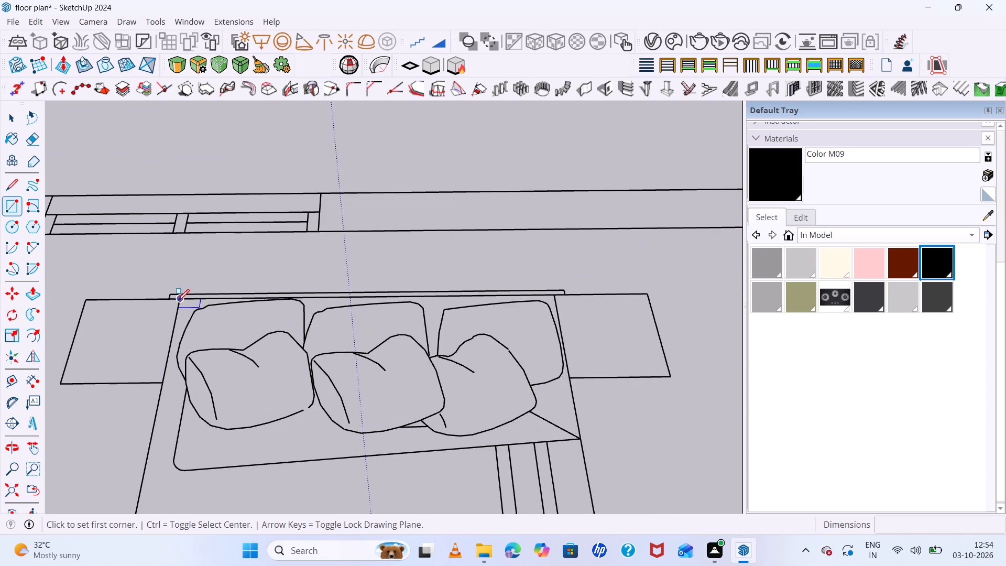
{"action": "left_click", "coordinate": [178, 301]}
{"action": "scroll", "coordinate": [314, 304], "scroll_direction": "down", "scroll_amount": 13}
{"action": "scroll", "coordinate": [386, 421], "scroll_direction": "up", "scroll_amount": 6}
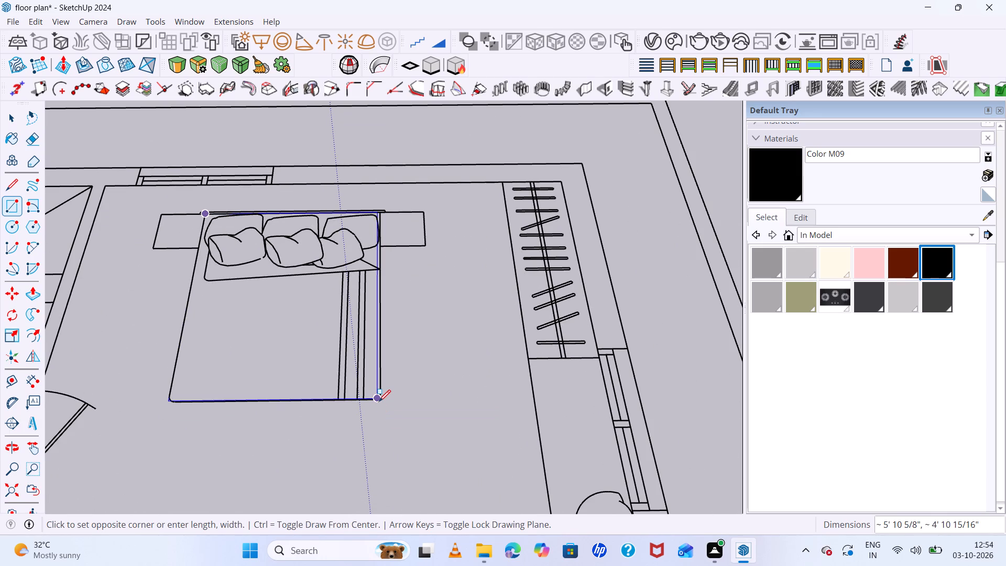
{"action": "scroll", "coordinate": [385, 402], "scroll_direction": "up", "scroll_amount": 2}
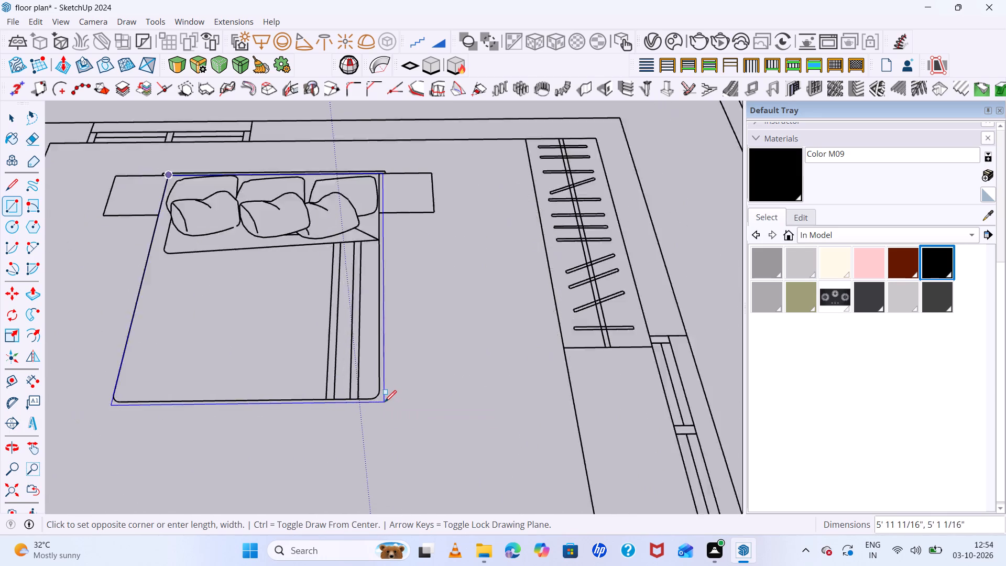
{"action": "scroll", "coordinate": [385, 402], "scroll_direction": "up", "scroll_amount": 5}
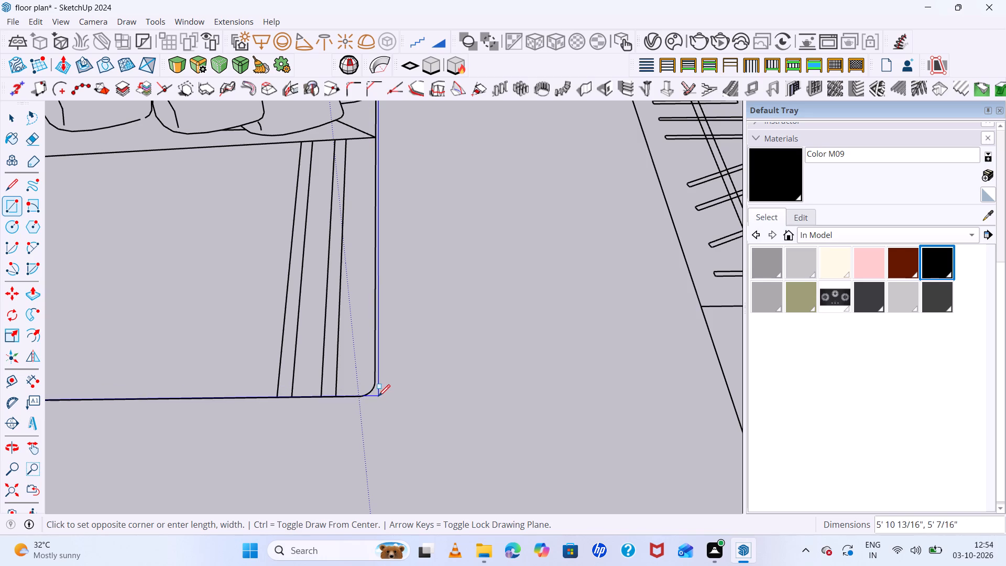
{"action": "left_click", "coordinate": [377, 398]}
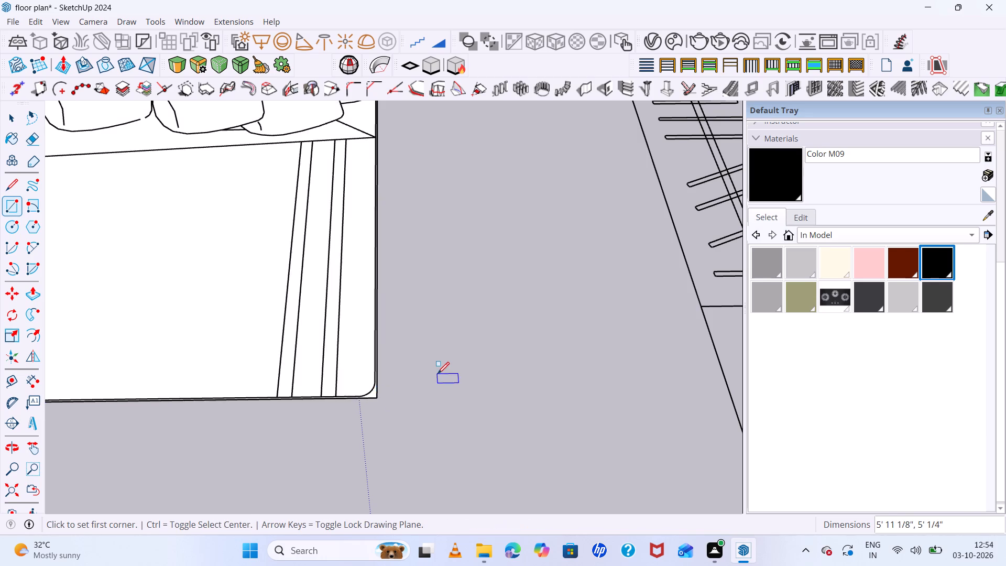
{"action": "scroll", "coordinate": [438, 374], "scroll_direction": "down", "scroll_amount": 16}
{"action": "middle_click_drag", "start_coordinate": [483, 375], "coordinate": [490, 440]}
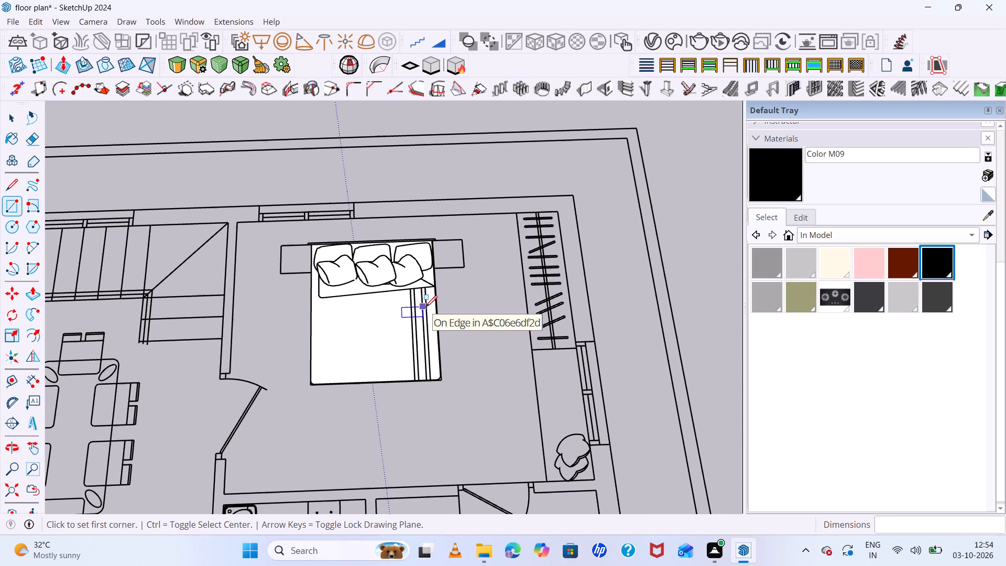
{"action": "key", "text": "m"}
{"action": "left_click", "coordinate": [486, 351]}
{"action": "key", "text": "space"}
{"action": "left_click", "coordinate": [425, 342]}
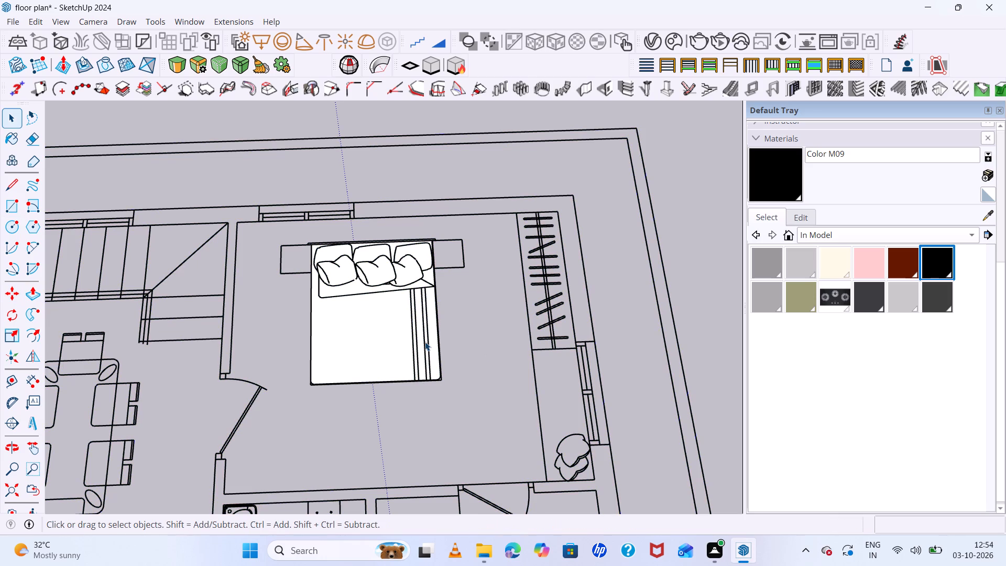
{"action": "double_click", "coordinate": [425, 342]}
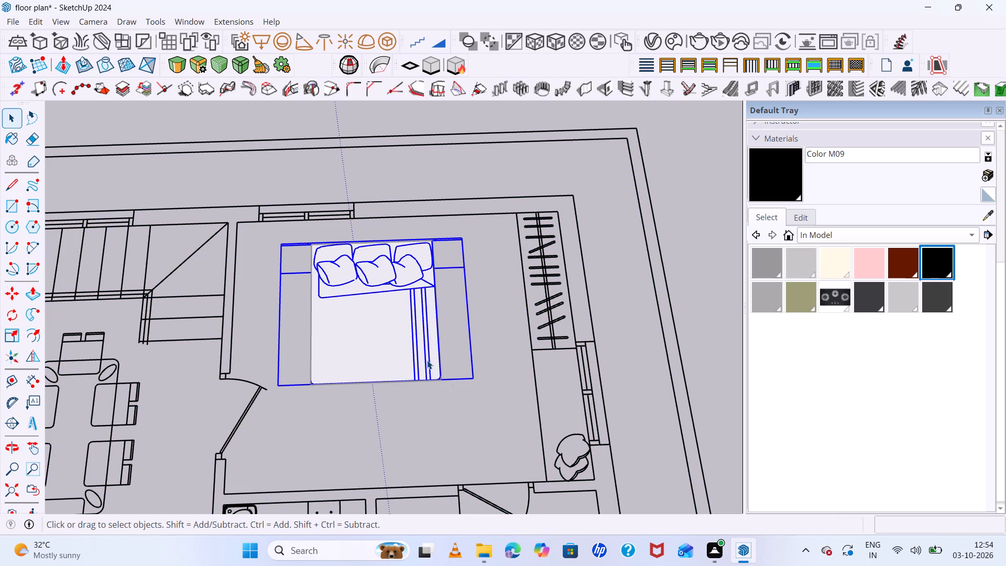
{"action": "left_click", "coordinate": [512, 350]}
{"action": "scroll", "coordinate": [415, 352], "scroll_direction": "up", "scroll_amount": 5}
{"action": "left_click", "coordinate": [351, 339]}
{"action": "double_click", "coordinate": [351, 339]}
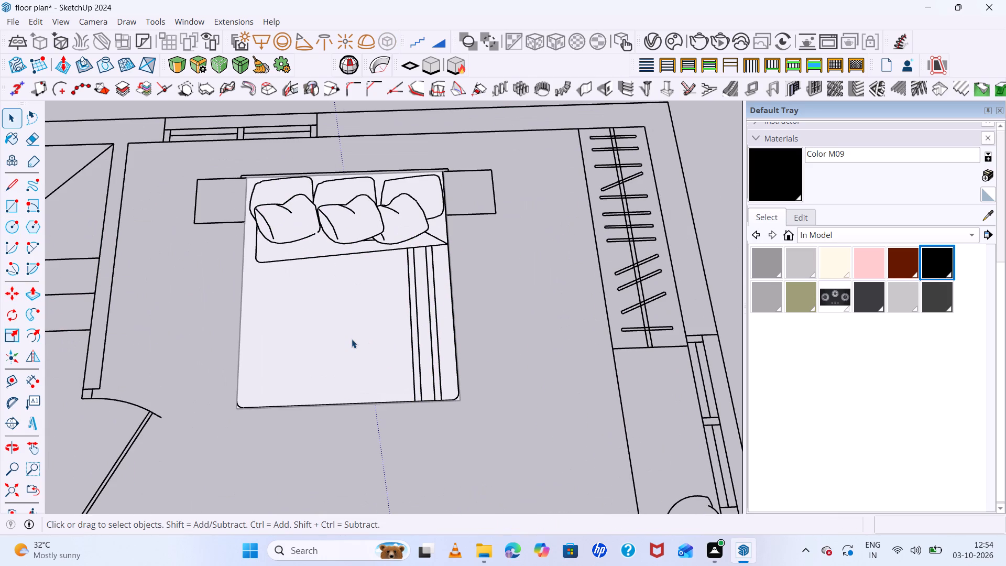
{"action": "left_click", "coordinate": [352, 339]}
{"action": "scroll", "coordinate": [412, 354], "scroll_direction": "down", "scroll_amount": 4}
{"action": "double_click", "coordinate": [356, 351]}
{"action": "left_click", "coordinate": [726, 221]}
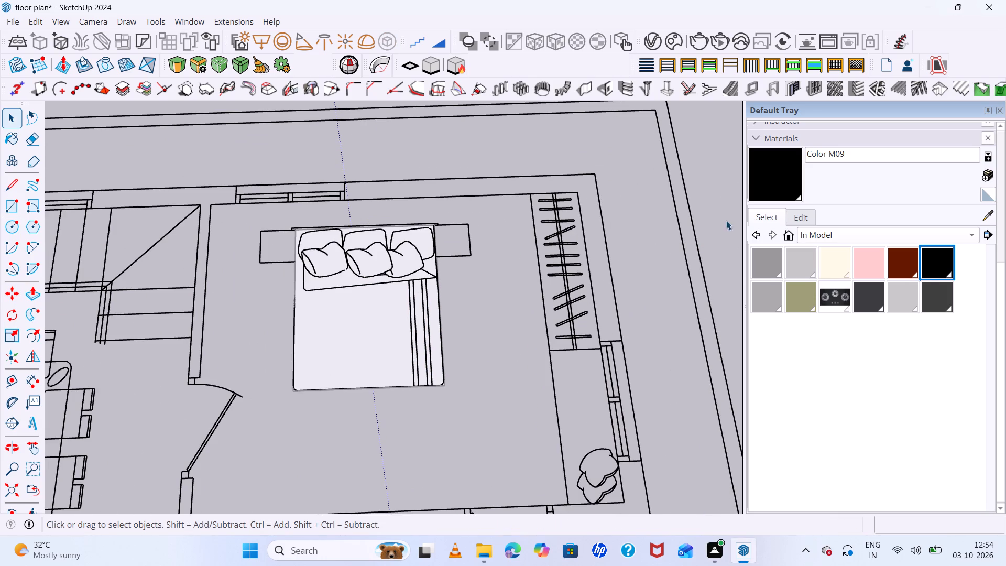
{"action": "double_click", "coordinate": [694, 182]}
Move the bed rectangle with its edges about 28' along the green axis, into the empty space beside the floor plan.
{"action": "left_click", "coordinate": [358, 339]}
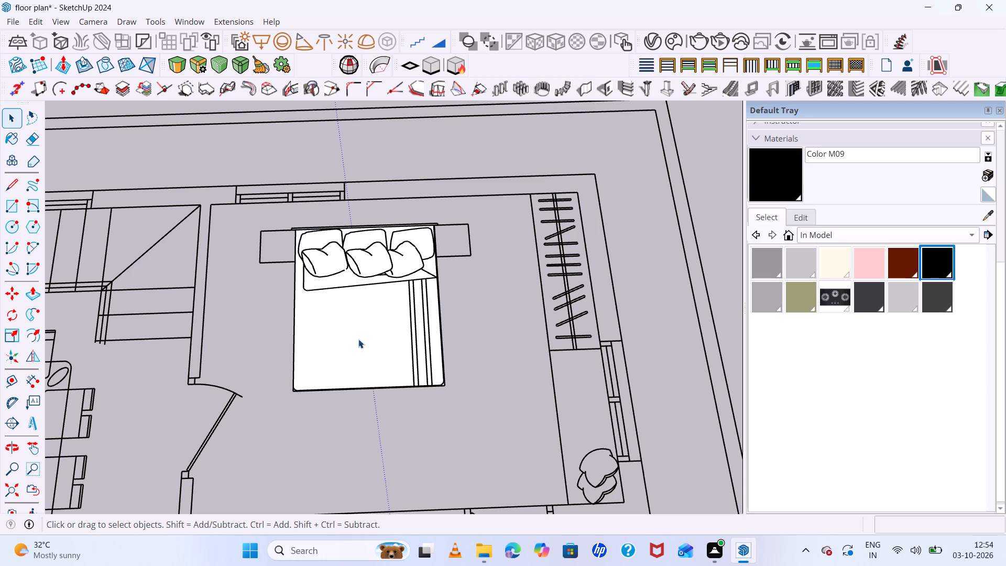
{"action": "triple_click", "coordinate": [378, 357]}
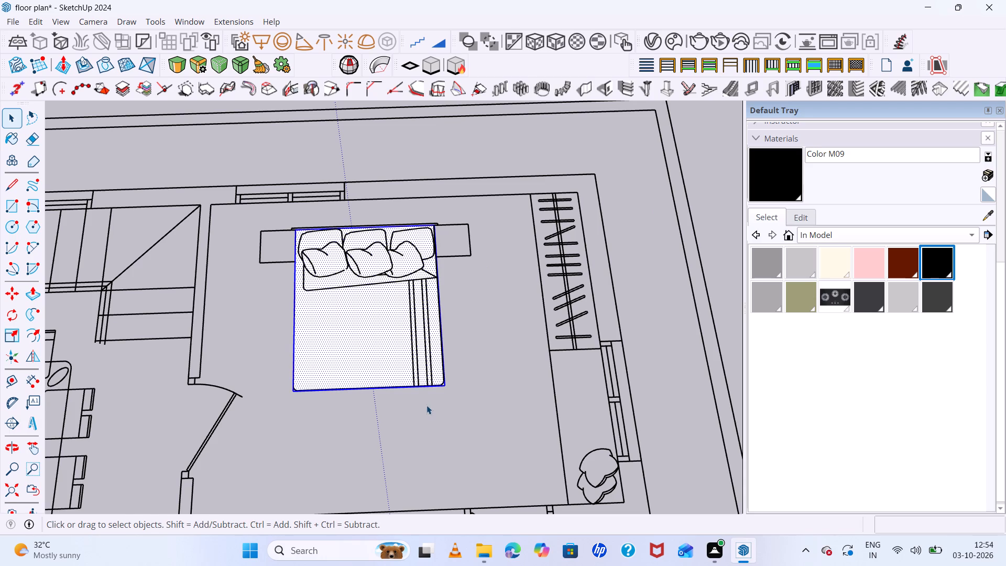
{"action": "key", "text": "m"}
{"action": "left_click_drag", "start_coordinate": [442, 384], "coordinate": [446, 385]}
{"action": "scroll", "coordinate": [597, 398], "scroll_direction": "down", "scroll_amount": 7}
{"action": "scroll", "coordinate": [433, 356], "scroll_direction": "down", "scroll_amount": 3}
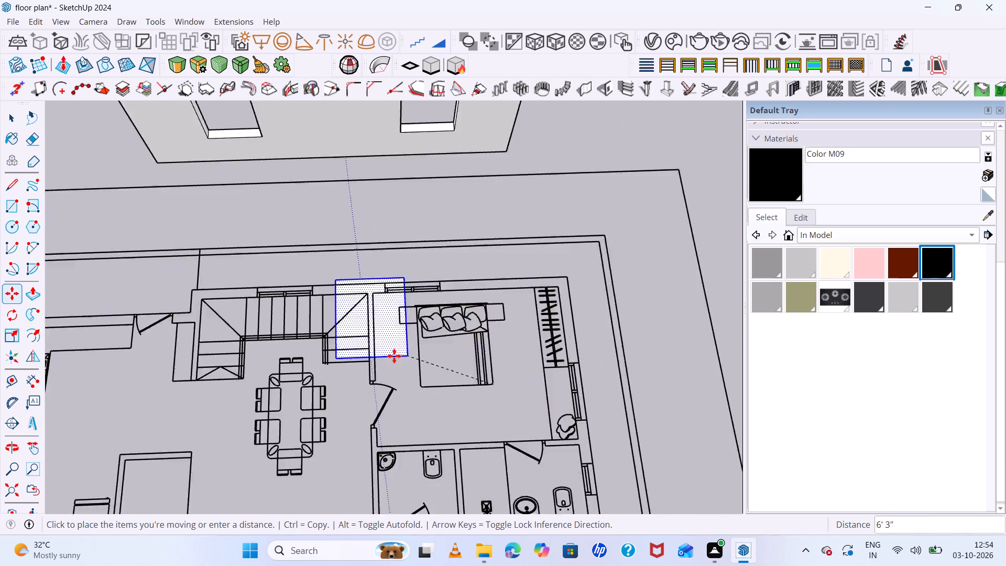
{"action": "scroll", "coordinate": [394, 356], "scroll_direction": "down", "scroll_amount": 3}
{"action": "scroll", "coordinate": [307, 347], "scroll_direction": "down", "scroll_amount": 11}
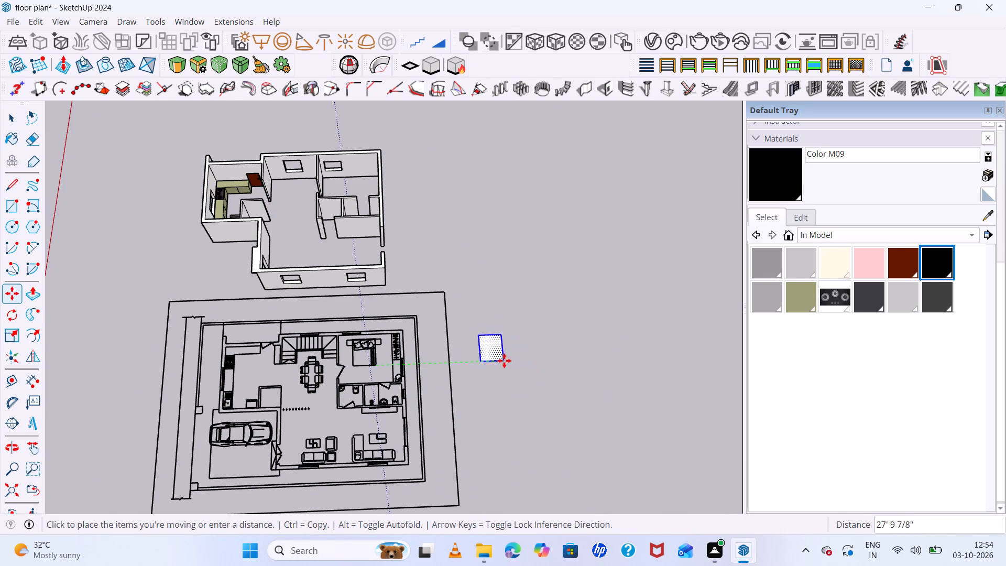
{"action": "left_click", "coordinate": [509, 363]}
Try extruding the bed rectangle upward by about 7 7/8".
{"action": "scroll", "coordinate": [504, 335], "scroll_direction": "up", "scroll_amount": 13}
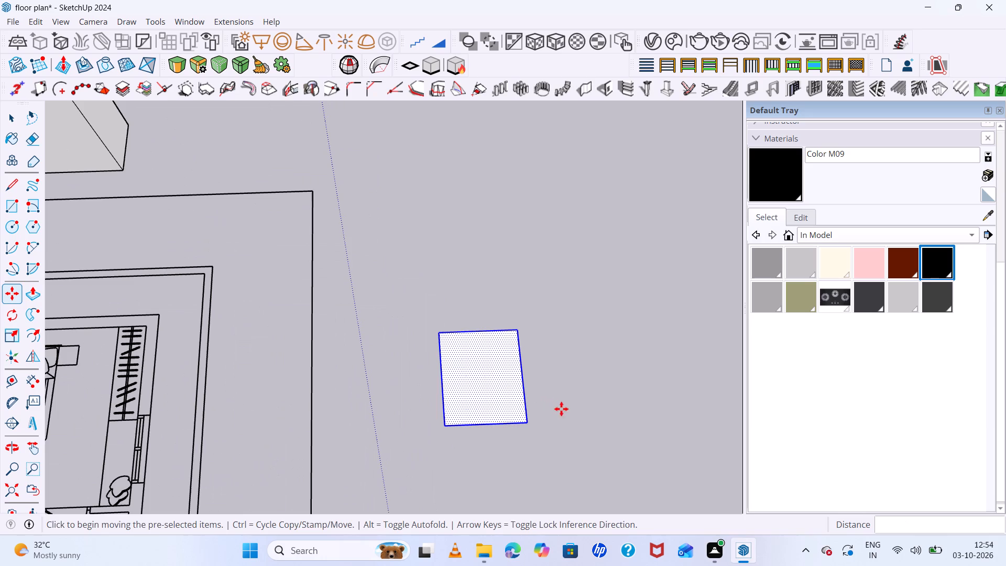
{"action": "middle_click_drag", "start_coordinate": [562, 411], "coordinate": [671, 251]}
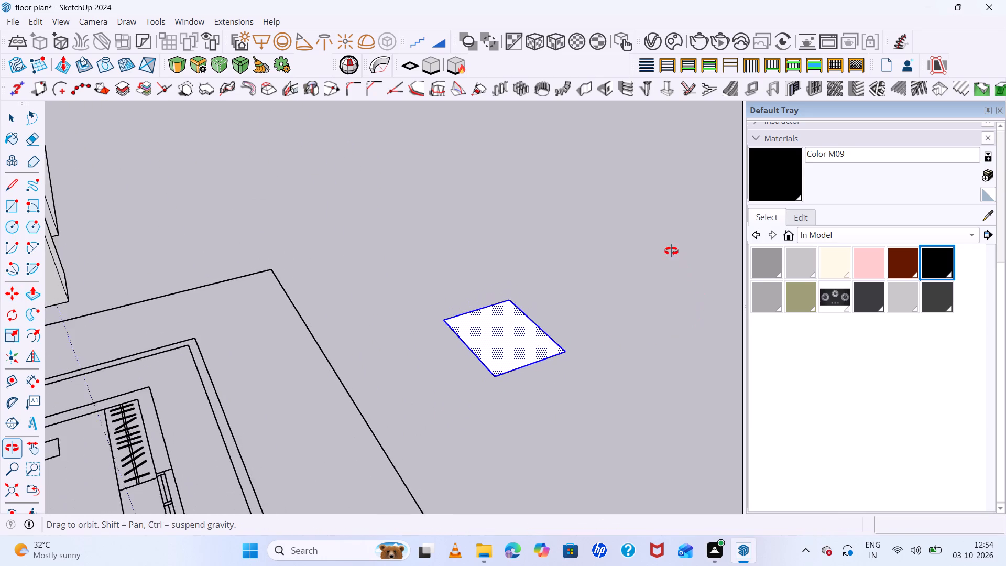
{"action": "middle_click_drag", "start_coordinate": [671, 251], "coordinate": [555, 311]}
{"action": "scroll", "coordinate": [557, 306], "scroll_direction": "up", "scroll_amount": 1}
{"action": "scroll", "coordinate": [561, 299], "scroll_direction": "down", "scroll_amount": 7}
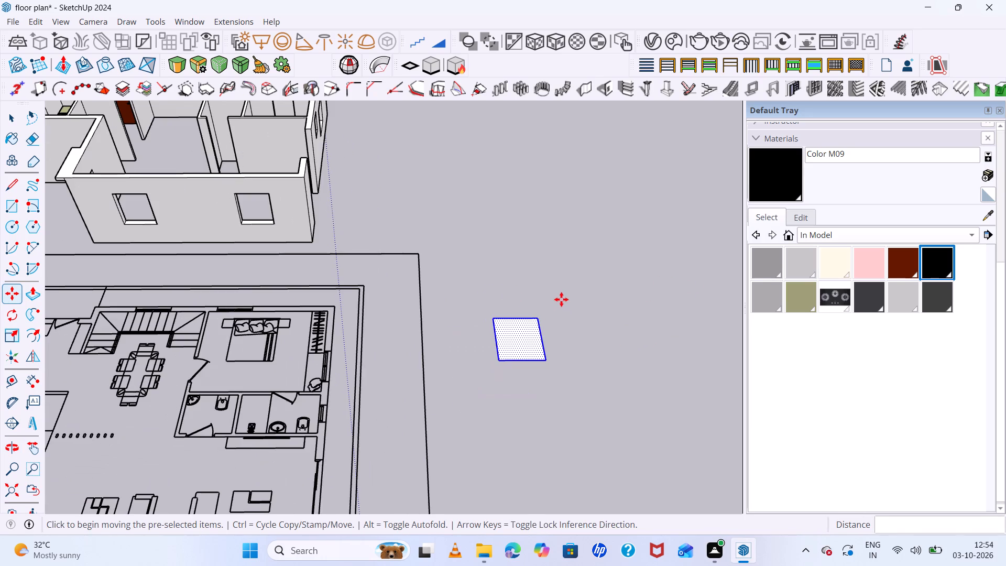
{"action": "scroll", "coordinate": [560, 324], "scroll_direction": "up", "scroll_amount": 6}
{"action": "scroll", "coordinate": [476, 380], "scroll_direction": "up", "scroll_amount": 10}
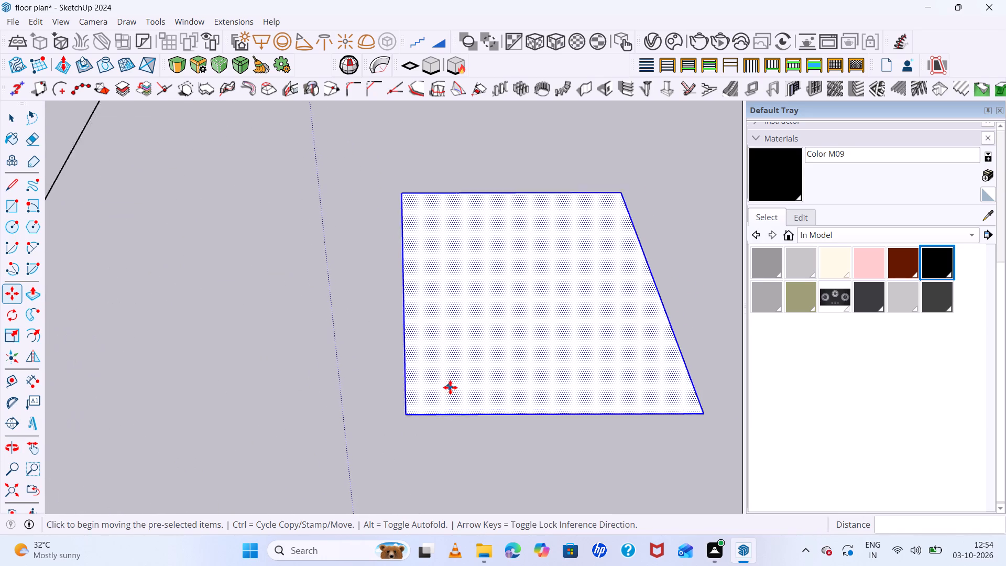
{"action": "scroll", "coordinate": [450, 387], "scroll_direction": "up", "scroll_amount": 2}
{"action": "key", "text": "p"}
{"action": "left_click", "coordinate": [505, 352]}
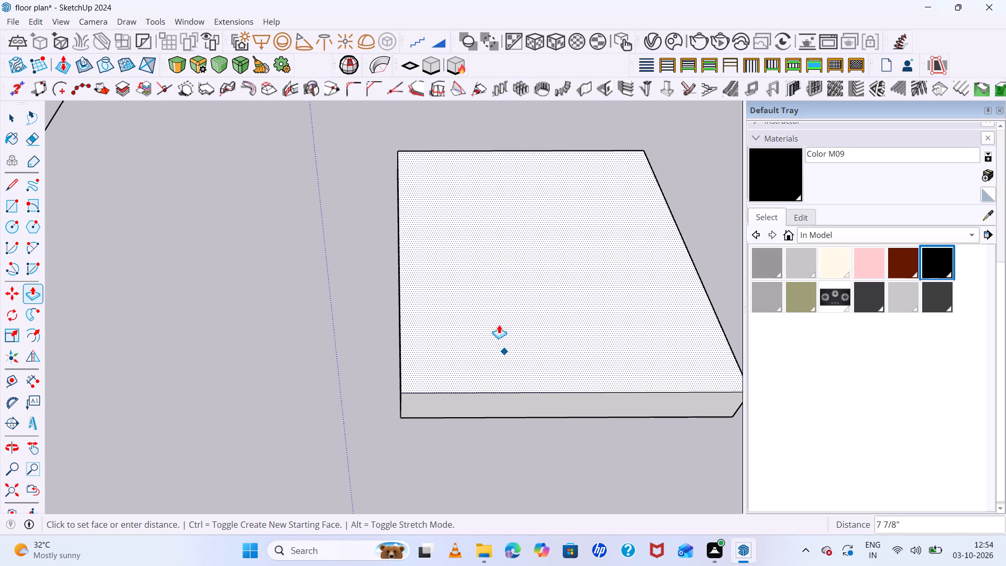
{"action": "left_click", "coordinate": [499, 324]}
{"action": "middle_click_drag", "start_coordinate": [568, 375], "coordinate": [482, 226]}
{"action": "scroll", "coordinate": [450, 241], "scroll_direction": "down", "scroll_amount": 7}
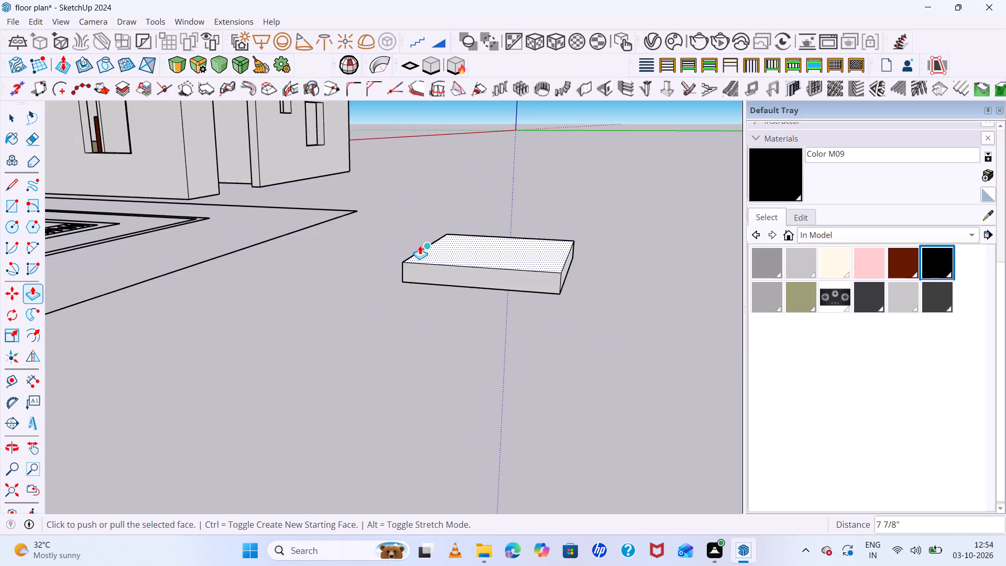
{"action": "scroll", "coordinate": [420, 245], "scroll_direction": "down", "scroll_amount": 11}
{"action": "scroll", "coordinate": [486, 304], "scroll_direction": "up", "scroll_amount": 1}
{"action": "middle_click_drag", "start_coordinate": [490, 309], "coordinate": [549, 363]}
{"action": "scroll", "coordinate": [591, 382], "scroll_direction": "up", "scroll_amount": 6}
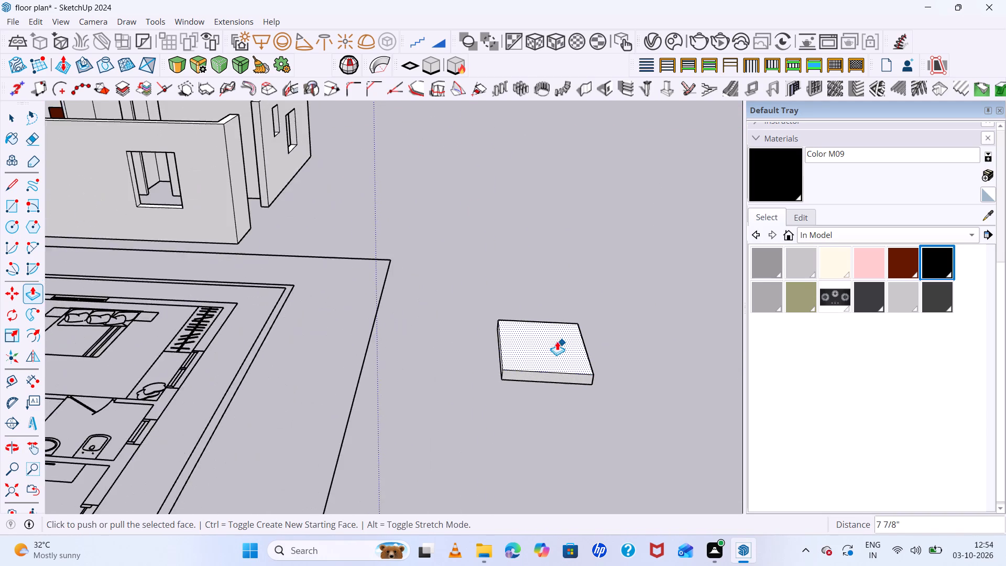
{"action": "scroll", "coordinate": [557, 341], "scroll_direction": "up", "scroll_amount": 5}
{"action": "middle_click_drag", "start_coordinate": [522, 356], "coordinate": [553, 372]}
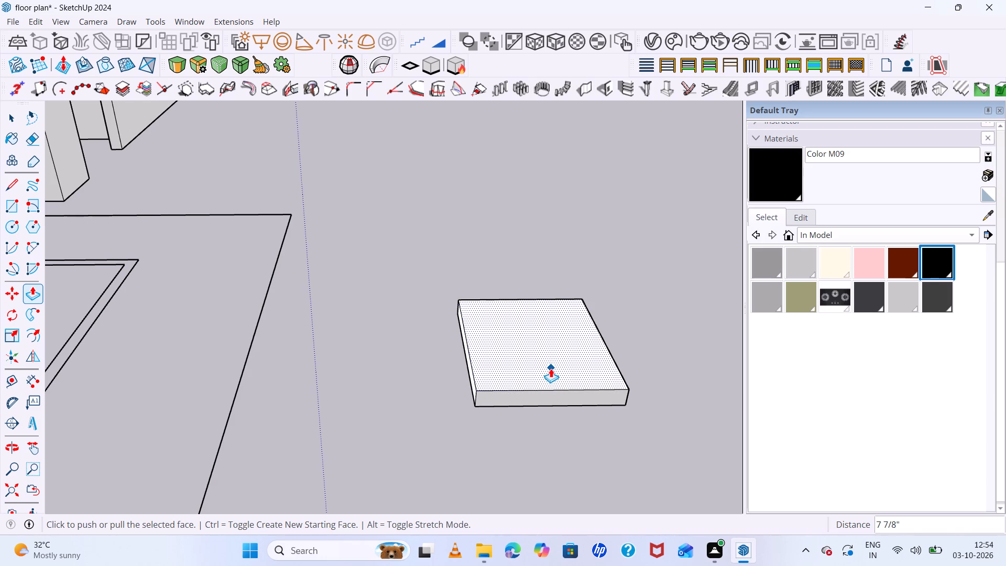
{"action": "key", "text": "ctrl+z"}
Extrude the bed rectangle upward by about 6 11/16" to form the base slab.
{"action": "left_click", "coordinate": [528, 386]}
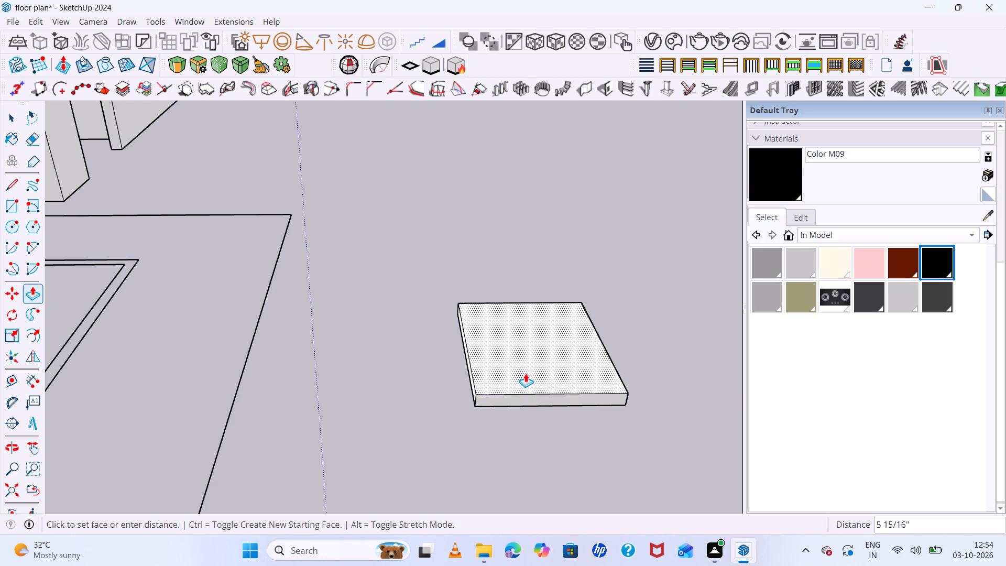
{"action": "left_click", "coordinate": [526, 372]}
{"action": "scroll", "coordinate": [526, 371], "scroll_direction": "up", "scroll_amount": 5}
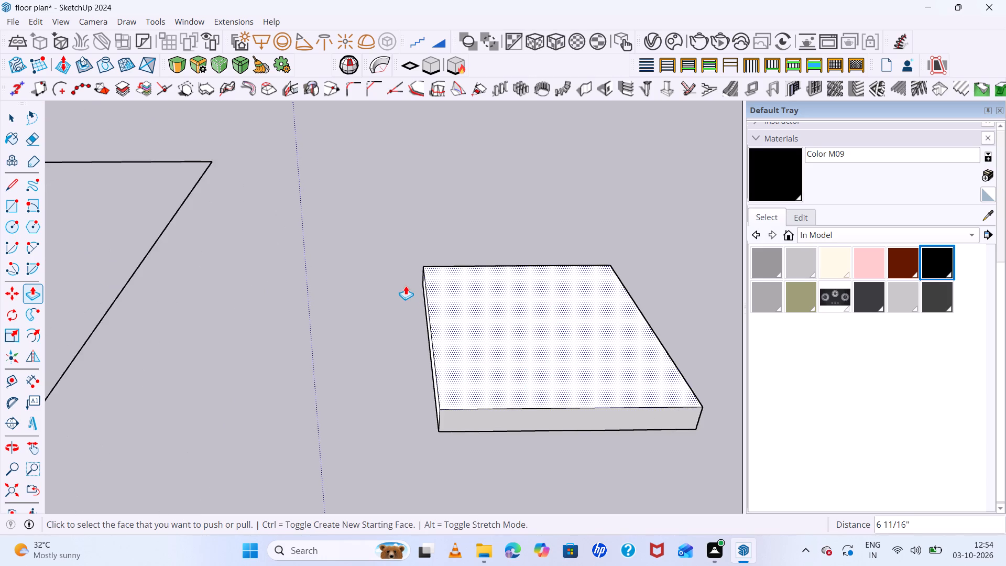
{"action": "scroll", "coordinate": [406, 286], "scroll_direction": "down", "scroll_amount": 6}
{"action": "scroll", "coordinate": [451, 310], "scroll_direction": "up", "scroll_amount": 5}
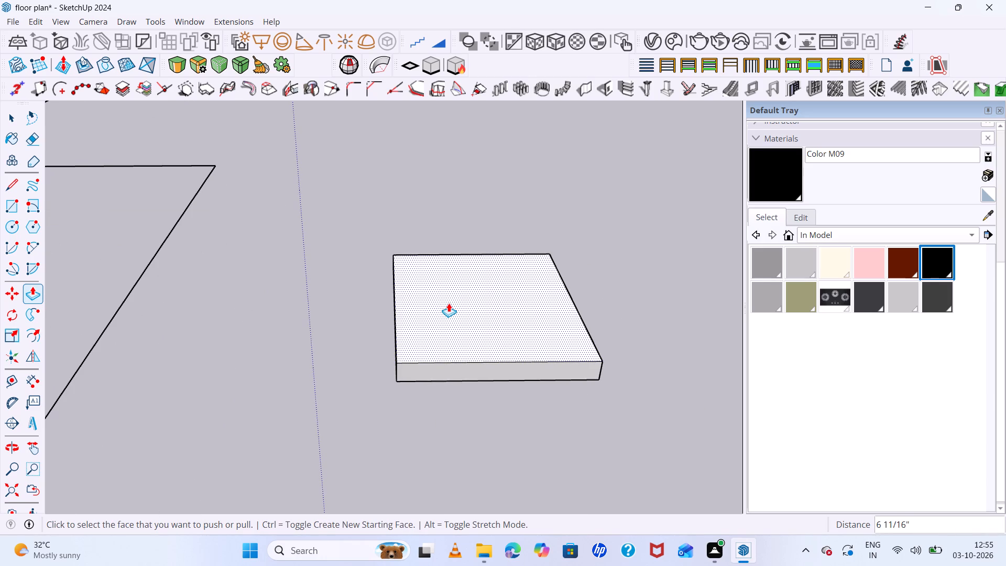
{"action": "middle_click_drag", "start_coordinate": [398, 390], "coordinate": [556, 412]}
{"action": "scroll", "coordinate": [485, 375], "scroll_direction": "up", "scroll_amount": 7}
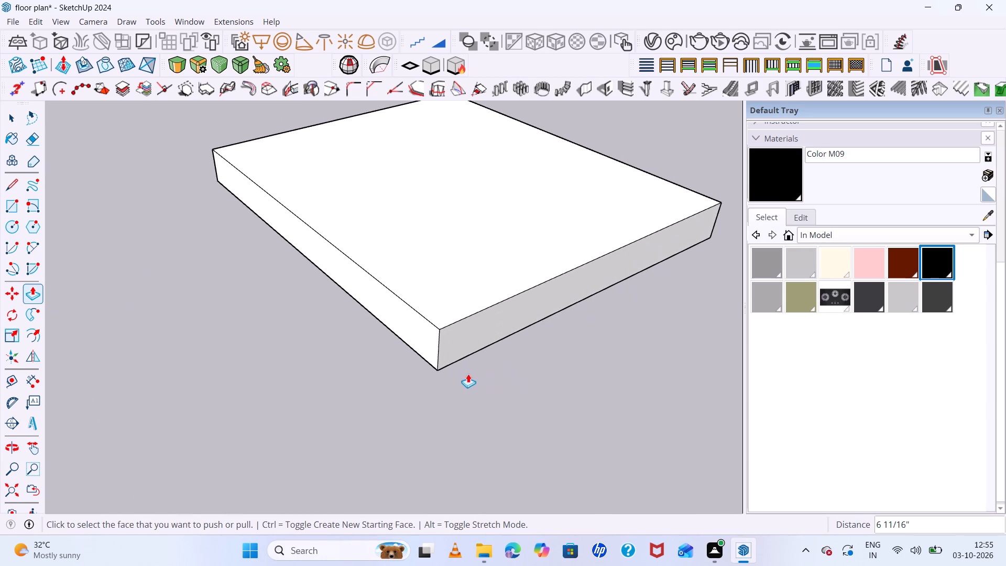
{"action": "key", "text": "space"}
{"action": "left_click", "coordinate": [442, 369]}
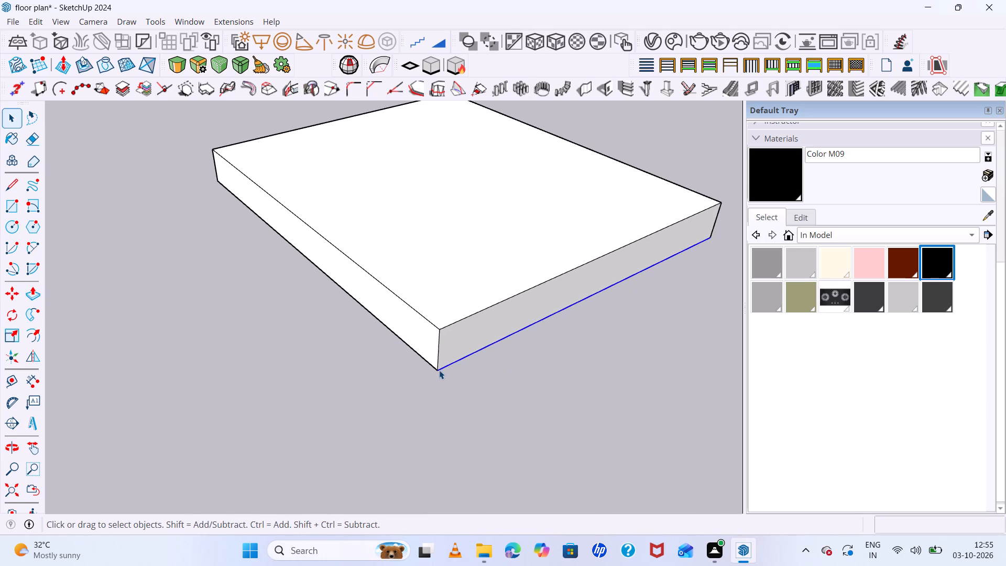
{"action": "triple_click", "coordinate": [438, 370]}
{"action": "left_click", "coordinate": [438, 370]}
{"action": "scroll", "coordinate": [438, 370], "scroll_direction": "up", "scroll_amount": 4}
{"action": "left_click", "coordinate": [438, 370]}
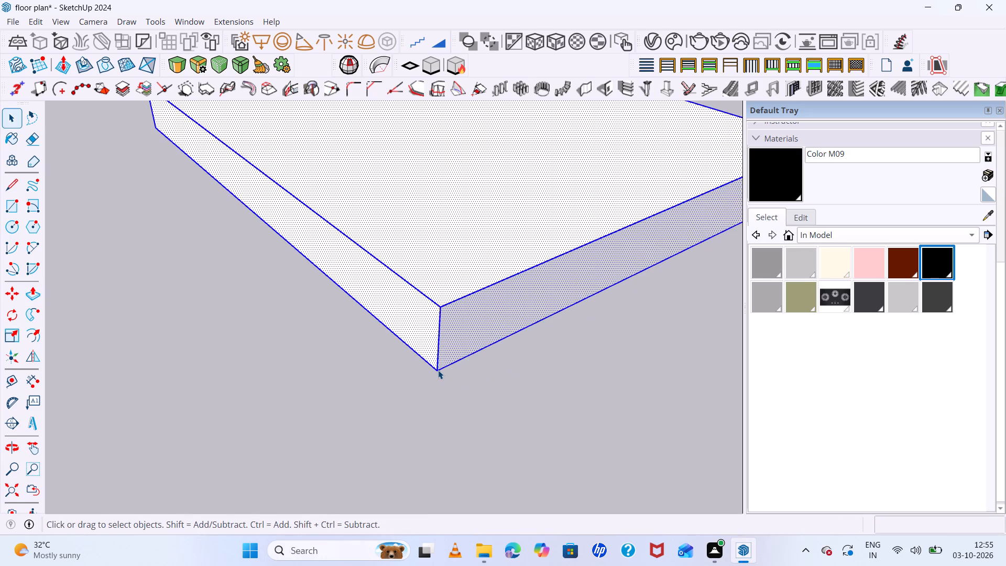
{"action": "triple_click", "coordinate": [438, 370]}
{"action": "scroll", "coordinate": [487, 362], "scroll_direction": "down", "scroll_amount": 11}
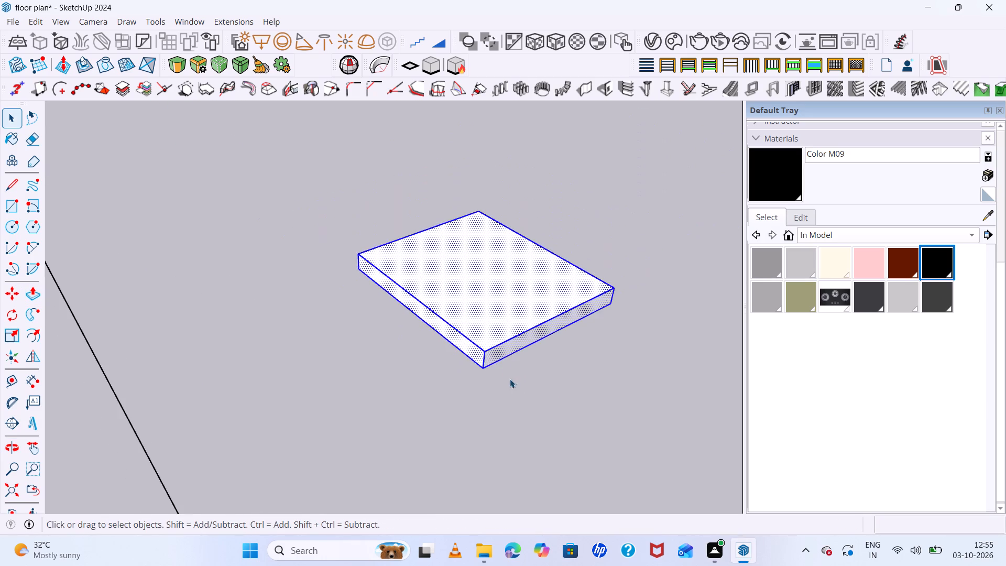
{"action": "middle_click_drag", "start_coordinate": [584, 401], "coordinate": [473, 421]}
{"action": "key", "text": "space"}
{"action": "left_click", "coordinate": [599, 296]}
Offset the outline of the slab's top face inward by about 5".
{"action": "scroll", "coordinate": [499, 307], "scroll_direction": "up", "scroll_amount": 5}
{"action": "left_click", "coordinate": [481, 306]}
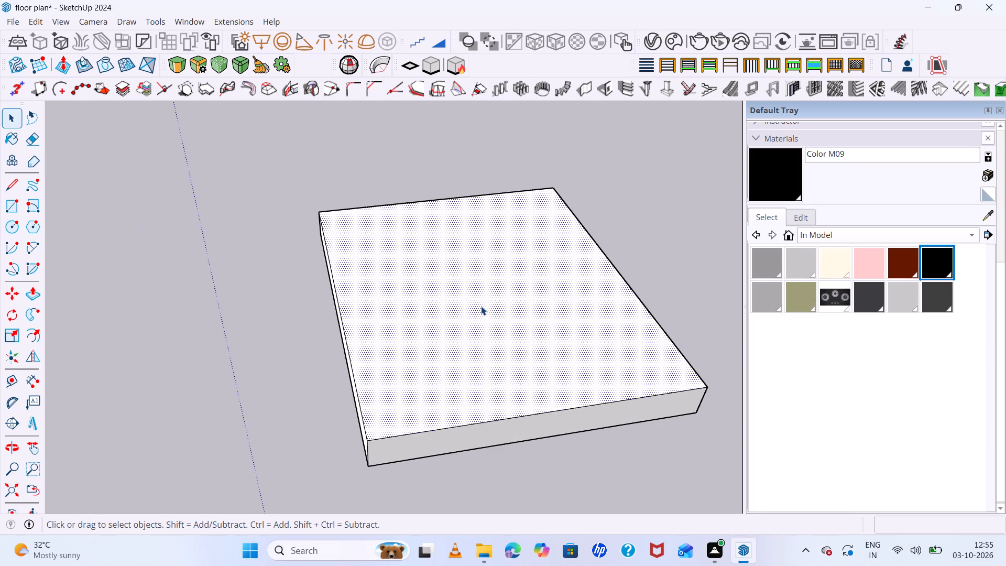
{"action": "key", "text": "f"}
{"action": "left_click", "coordinate": [364, 306]}
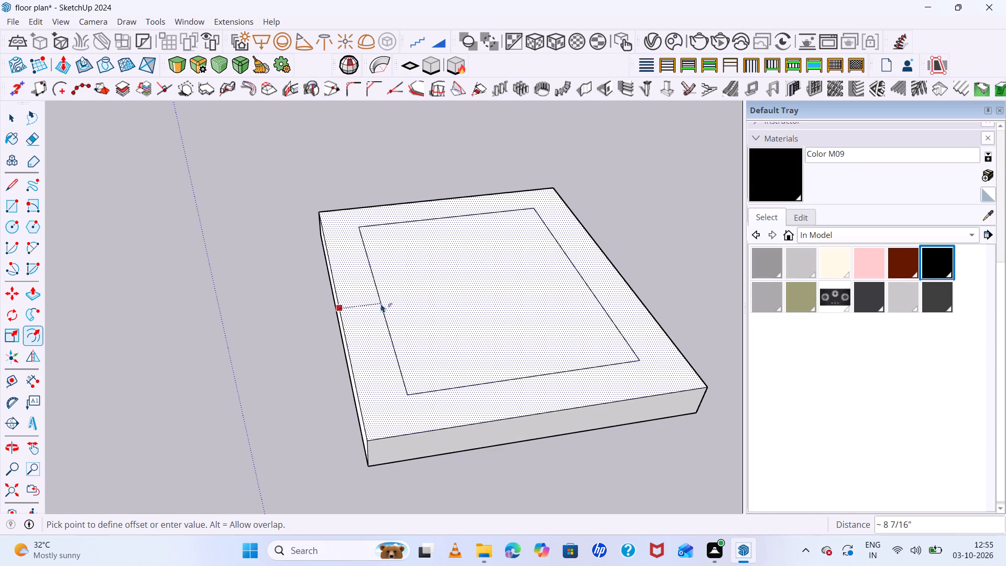
{"action": "left_click", "coordinate": [366, 313]}
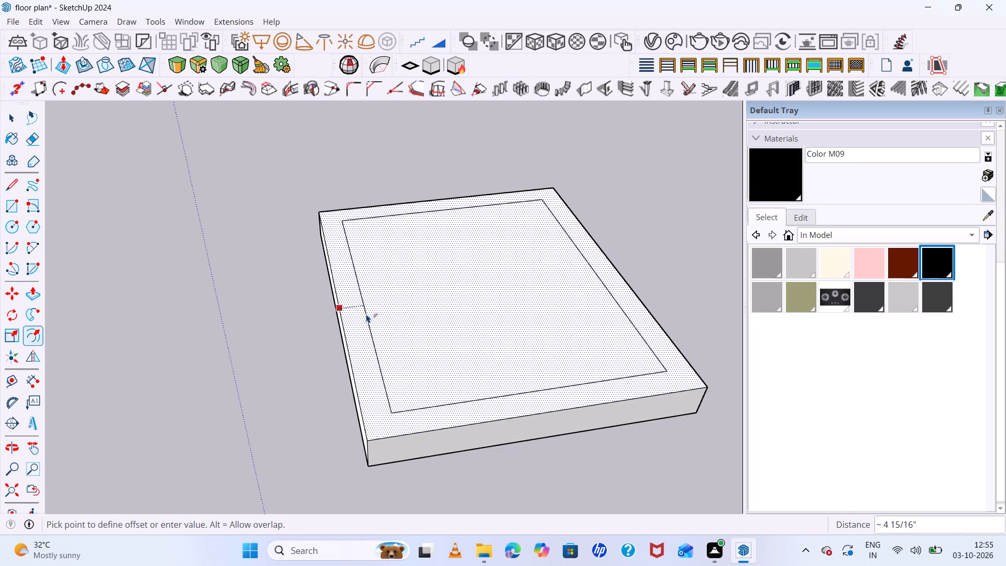
{"action": "key", "text": "space"}
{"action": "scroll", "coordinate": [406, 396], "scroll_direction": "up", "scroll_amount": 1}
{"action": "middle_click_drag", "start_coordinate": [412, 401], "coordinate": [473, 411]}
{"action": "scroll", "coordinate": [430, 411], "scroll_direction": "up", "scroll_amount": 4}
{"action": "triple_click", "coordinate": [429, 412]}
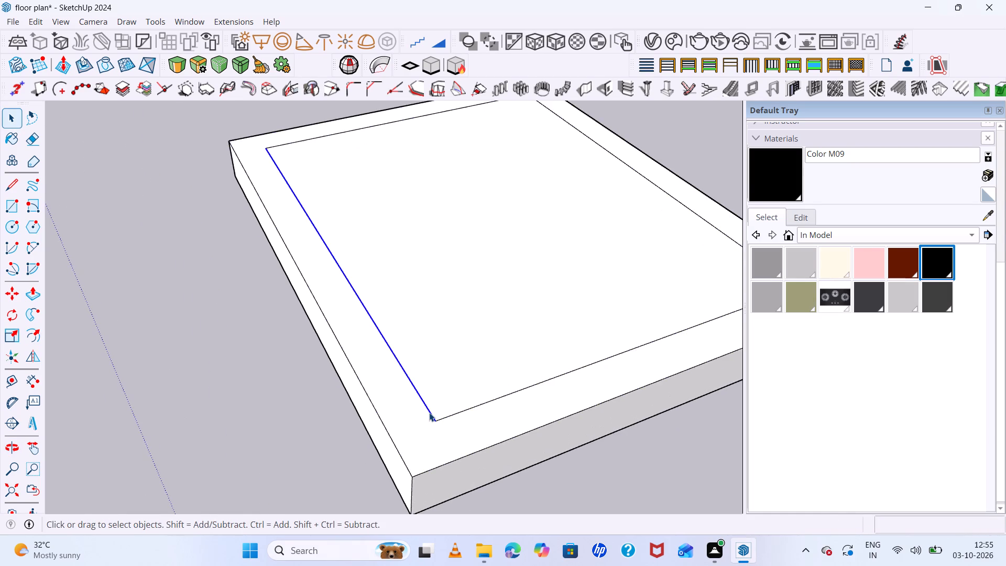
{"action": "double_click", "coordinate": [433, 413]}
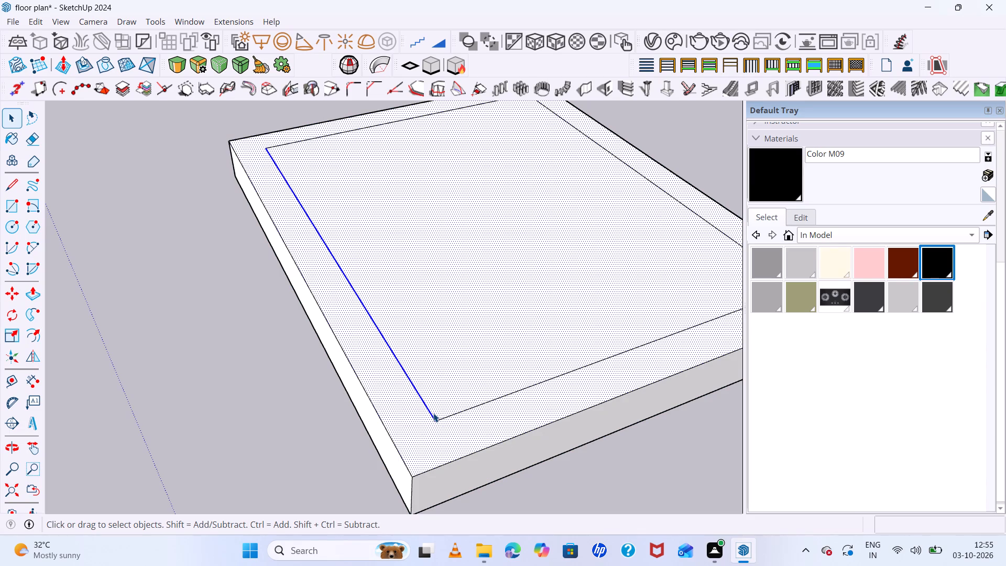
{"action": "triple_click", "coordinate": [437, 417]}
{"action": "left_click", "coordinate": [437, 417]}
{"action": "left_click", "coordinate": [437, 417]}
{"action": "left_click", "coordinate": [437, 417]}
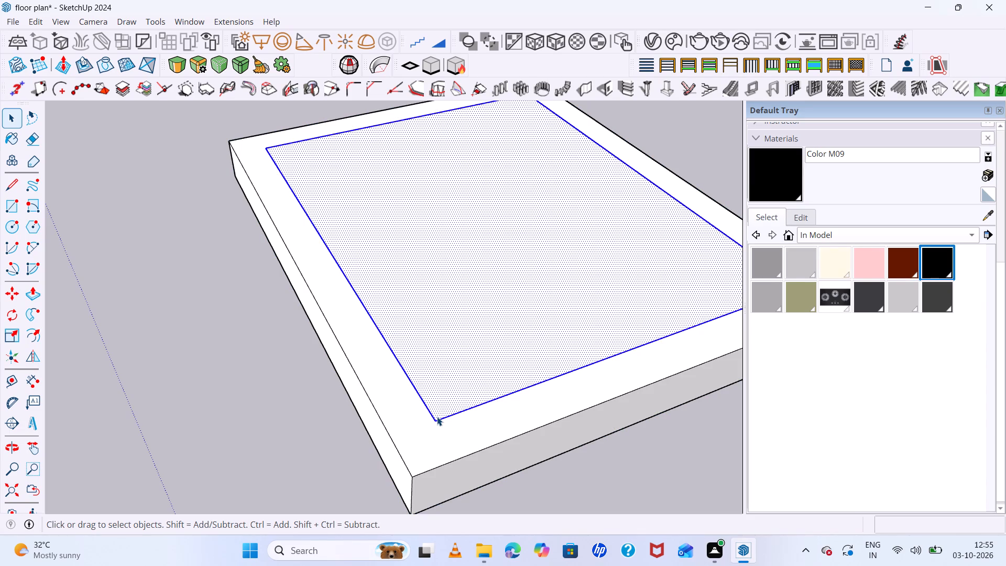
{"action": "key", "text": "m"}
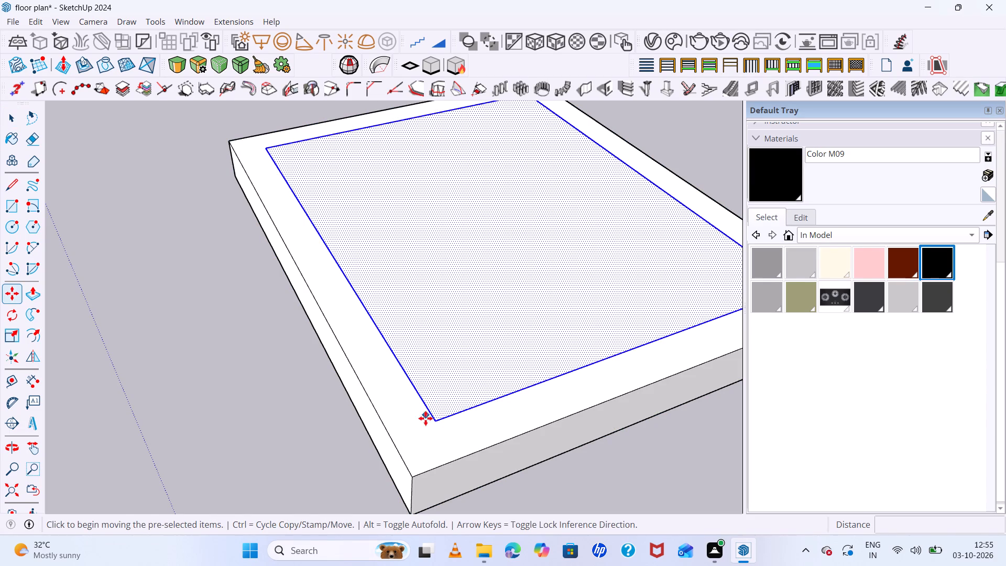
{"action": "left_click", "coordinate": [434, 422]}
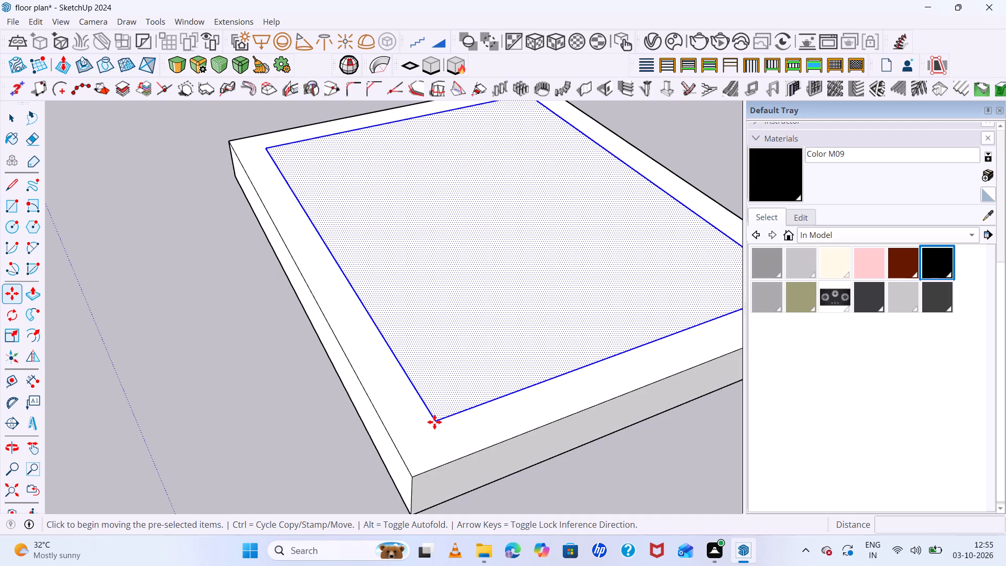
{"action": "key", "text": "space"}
Extrude the inner face of the slab's top upward by about 4 1/4" as a raised, inset tier.
{"action": "key", "text": "p"}
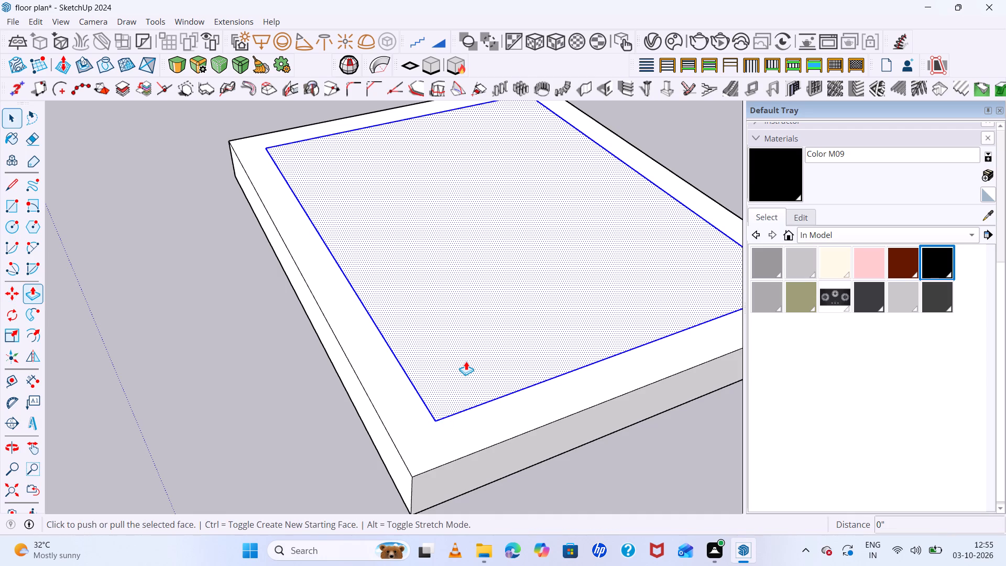
{"action": "left_click", "coordinate": [466, 361]}
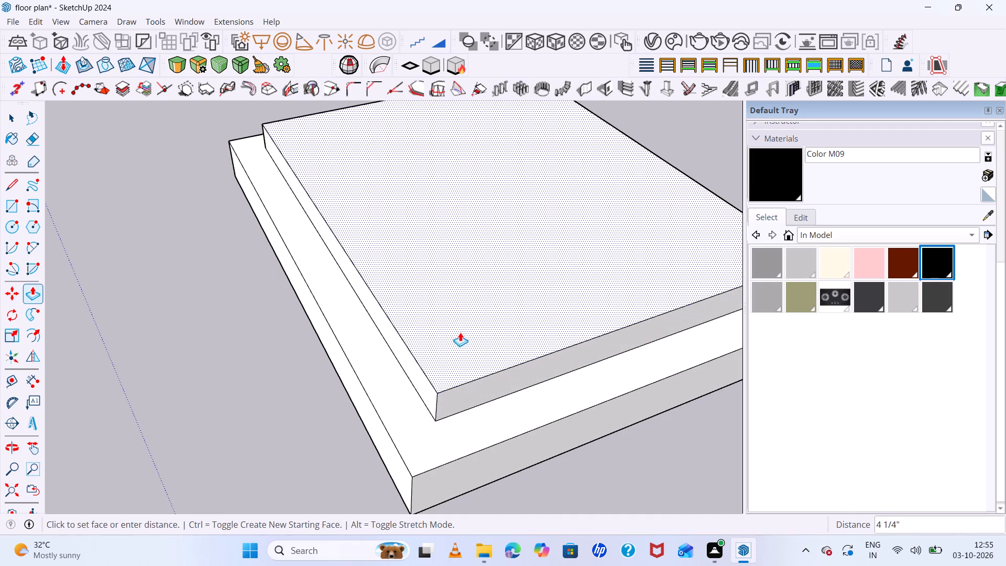
{"action": "left_click", "coordinate": [460, 329]}
{"action": "scroll", "coordinate": [391, 333], "scroll_direction": "down", "scroll_amount": 11}
{"action": "middle_click_drag", "start_coordinate": [503, 350], "coordinate": [454, 278]}
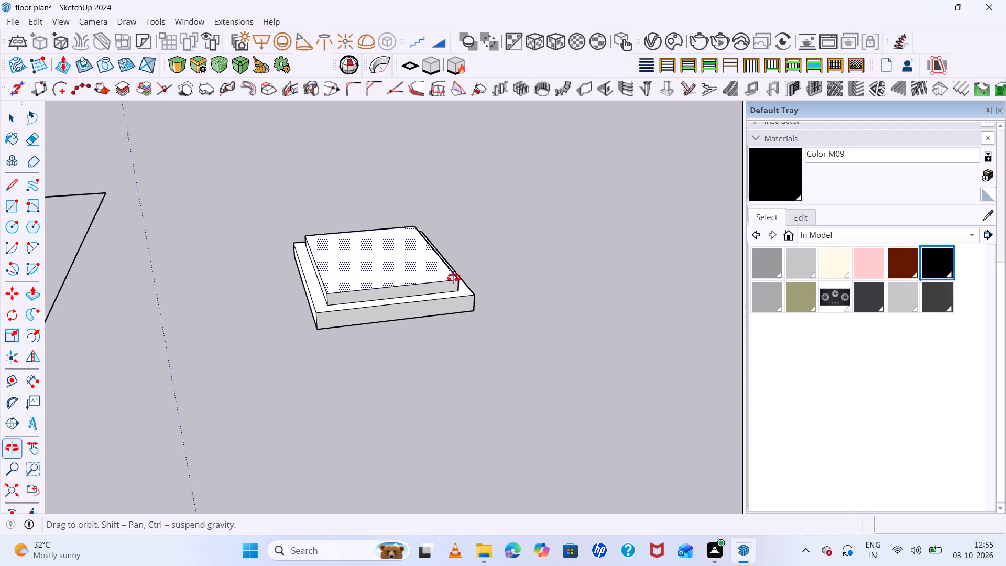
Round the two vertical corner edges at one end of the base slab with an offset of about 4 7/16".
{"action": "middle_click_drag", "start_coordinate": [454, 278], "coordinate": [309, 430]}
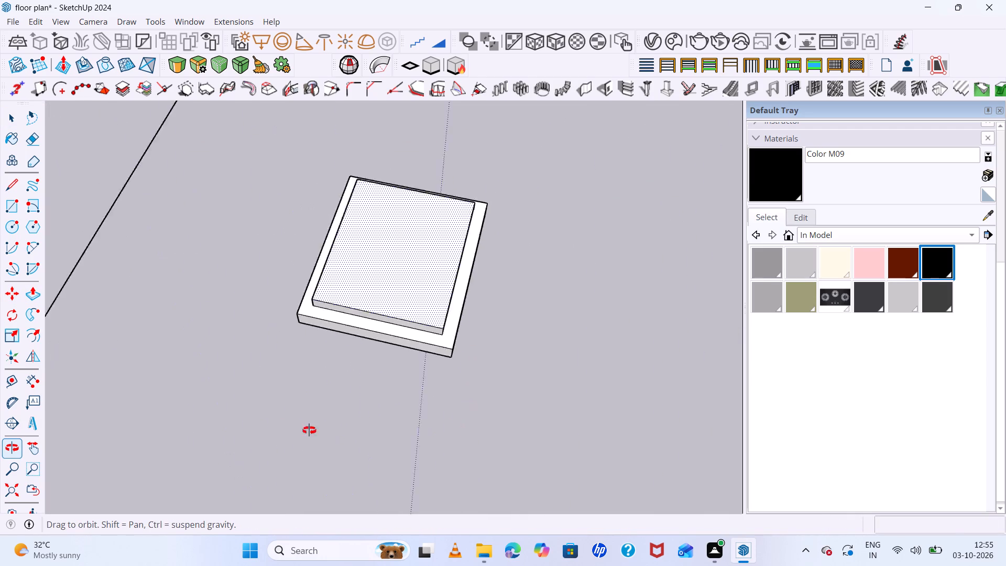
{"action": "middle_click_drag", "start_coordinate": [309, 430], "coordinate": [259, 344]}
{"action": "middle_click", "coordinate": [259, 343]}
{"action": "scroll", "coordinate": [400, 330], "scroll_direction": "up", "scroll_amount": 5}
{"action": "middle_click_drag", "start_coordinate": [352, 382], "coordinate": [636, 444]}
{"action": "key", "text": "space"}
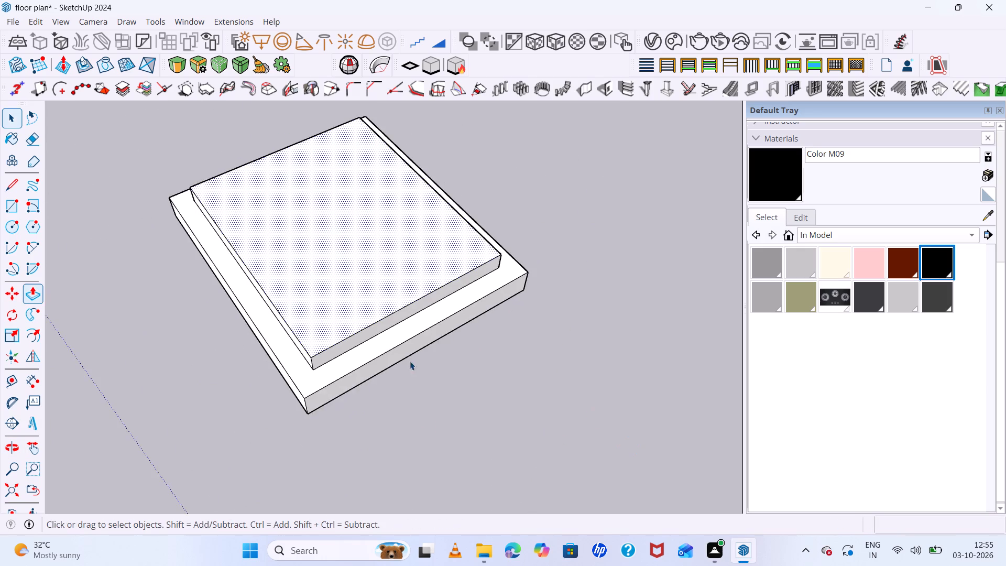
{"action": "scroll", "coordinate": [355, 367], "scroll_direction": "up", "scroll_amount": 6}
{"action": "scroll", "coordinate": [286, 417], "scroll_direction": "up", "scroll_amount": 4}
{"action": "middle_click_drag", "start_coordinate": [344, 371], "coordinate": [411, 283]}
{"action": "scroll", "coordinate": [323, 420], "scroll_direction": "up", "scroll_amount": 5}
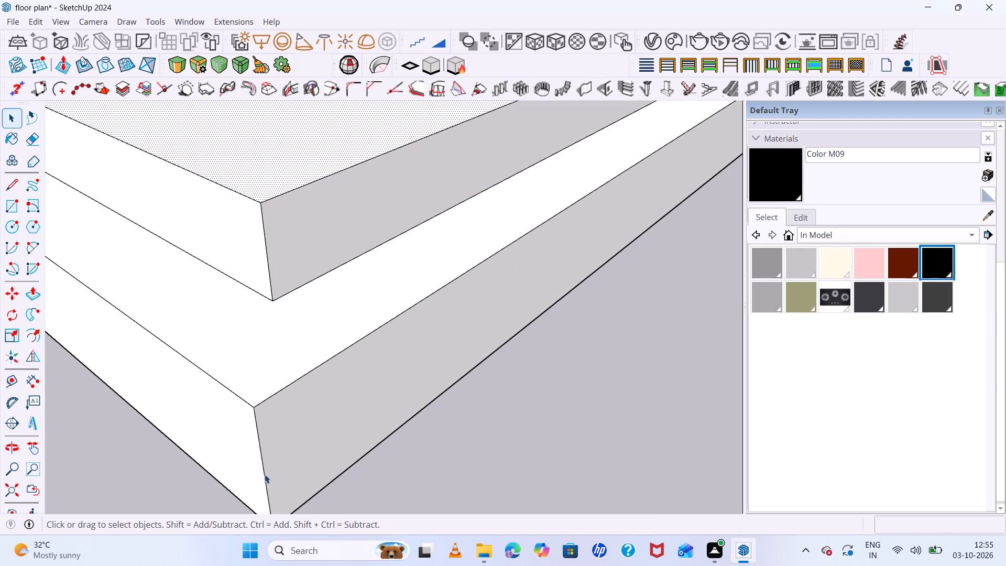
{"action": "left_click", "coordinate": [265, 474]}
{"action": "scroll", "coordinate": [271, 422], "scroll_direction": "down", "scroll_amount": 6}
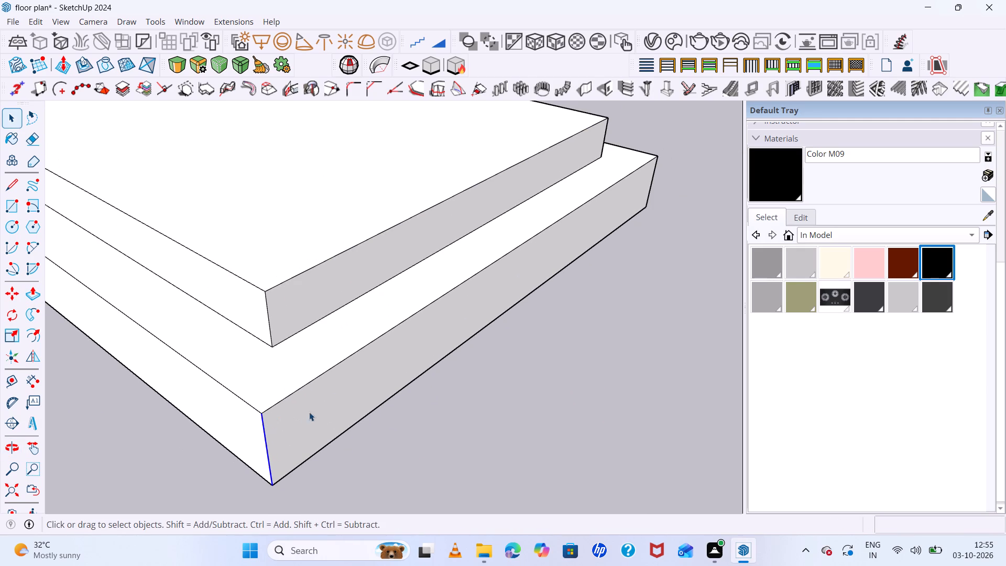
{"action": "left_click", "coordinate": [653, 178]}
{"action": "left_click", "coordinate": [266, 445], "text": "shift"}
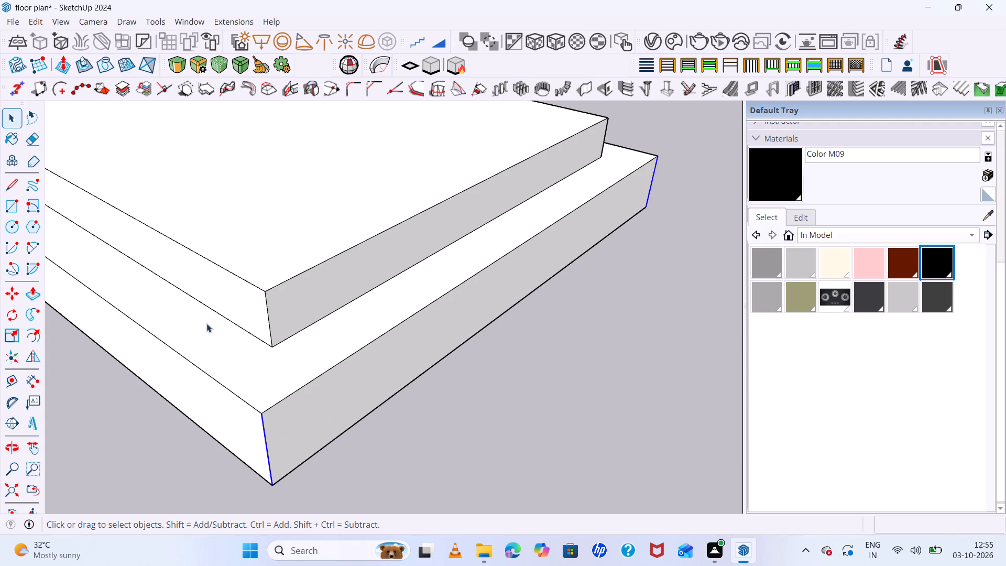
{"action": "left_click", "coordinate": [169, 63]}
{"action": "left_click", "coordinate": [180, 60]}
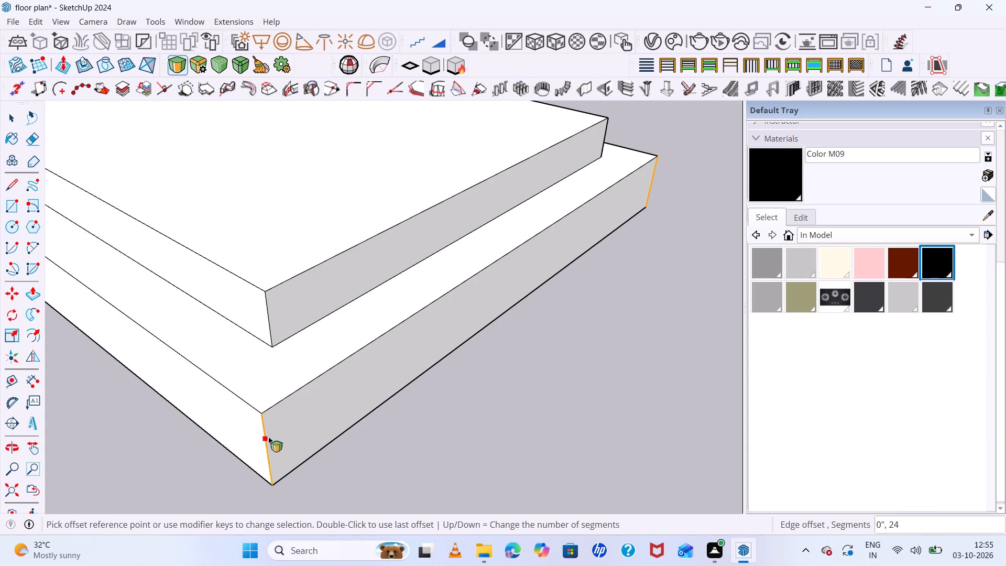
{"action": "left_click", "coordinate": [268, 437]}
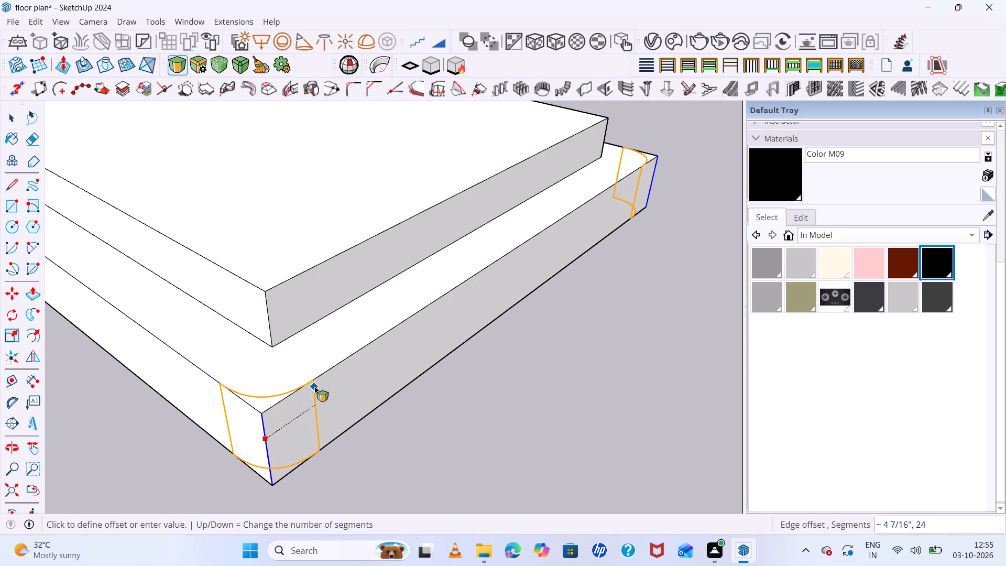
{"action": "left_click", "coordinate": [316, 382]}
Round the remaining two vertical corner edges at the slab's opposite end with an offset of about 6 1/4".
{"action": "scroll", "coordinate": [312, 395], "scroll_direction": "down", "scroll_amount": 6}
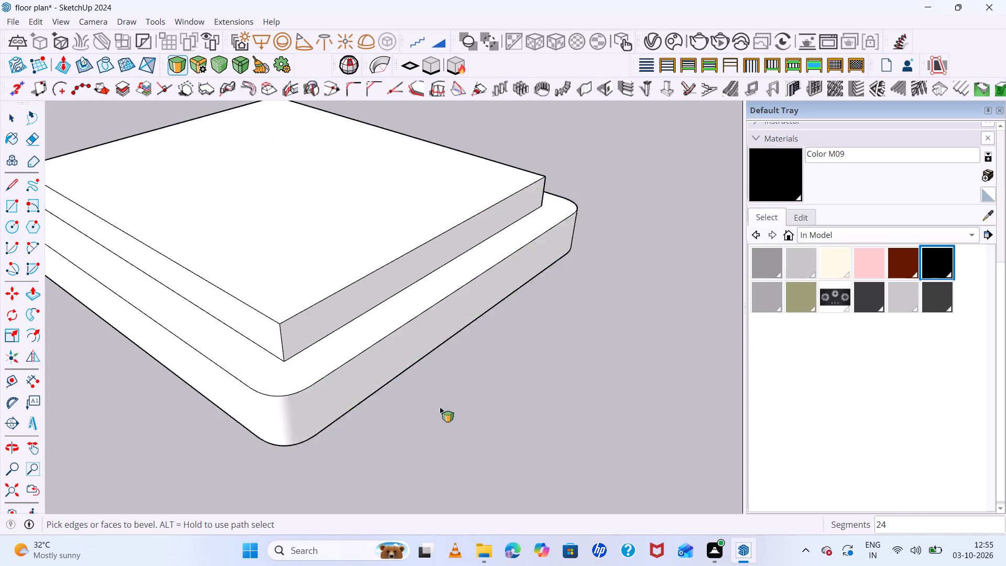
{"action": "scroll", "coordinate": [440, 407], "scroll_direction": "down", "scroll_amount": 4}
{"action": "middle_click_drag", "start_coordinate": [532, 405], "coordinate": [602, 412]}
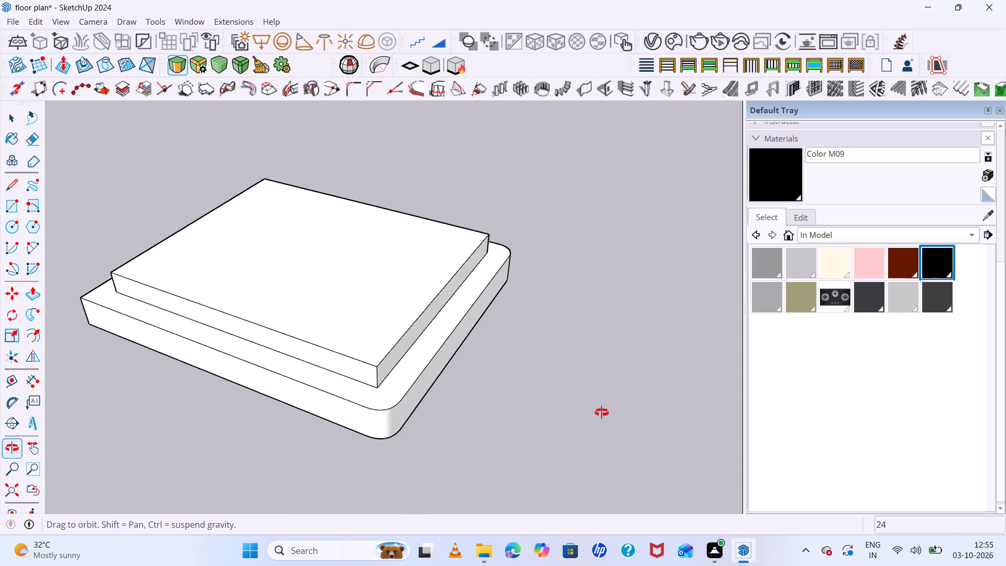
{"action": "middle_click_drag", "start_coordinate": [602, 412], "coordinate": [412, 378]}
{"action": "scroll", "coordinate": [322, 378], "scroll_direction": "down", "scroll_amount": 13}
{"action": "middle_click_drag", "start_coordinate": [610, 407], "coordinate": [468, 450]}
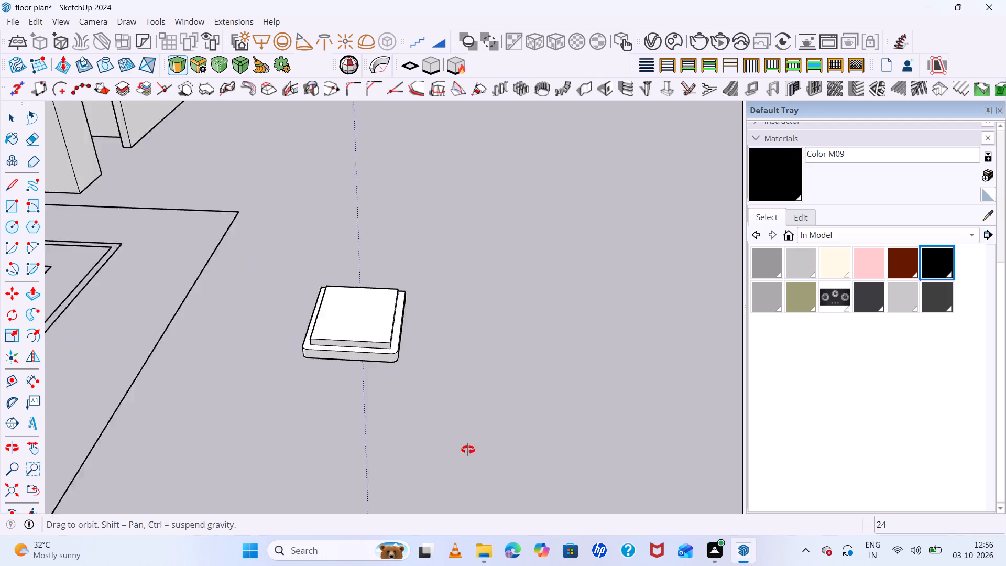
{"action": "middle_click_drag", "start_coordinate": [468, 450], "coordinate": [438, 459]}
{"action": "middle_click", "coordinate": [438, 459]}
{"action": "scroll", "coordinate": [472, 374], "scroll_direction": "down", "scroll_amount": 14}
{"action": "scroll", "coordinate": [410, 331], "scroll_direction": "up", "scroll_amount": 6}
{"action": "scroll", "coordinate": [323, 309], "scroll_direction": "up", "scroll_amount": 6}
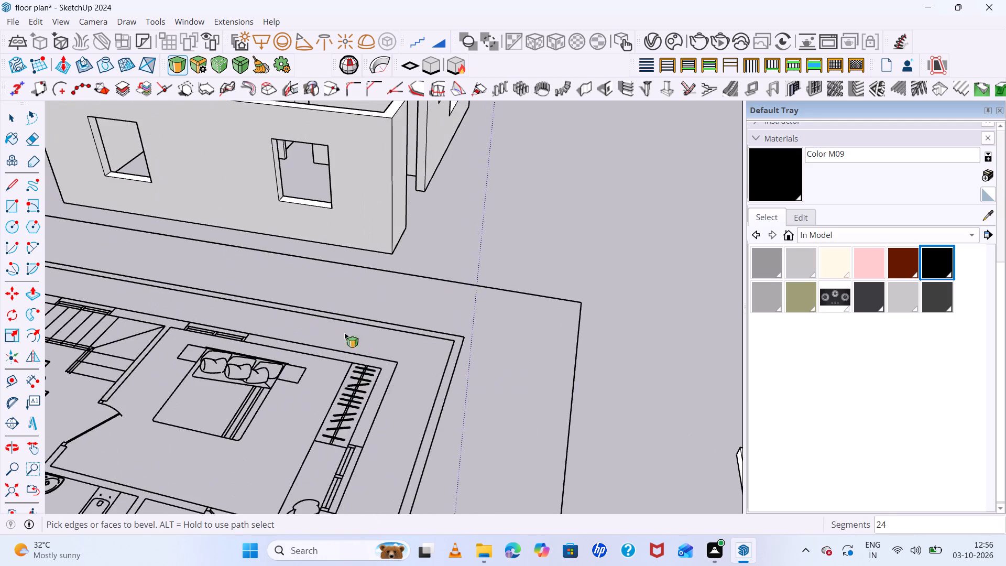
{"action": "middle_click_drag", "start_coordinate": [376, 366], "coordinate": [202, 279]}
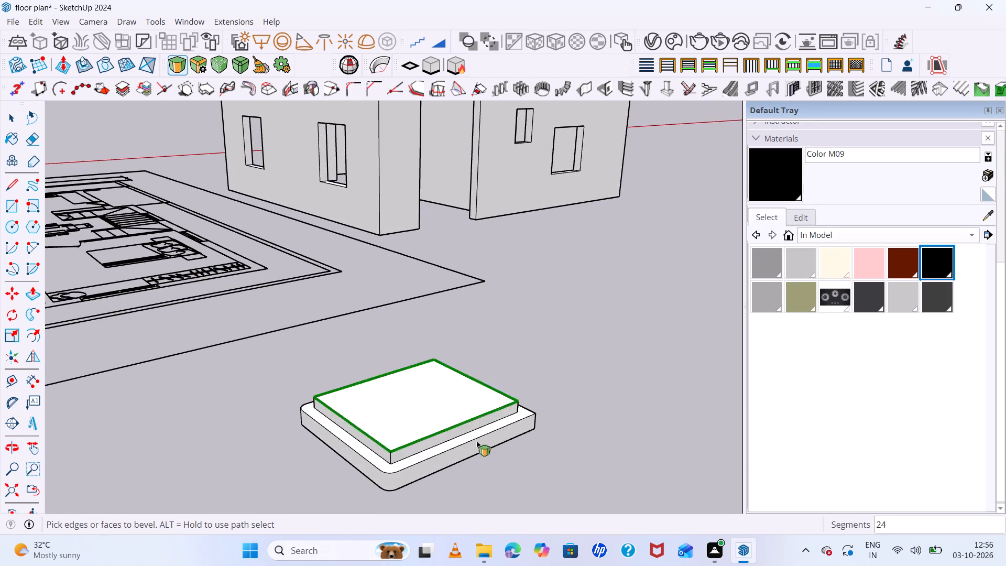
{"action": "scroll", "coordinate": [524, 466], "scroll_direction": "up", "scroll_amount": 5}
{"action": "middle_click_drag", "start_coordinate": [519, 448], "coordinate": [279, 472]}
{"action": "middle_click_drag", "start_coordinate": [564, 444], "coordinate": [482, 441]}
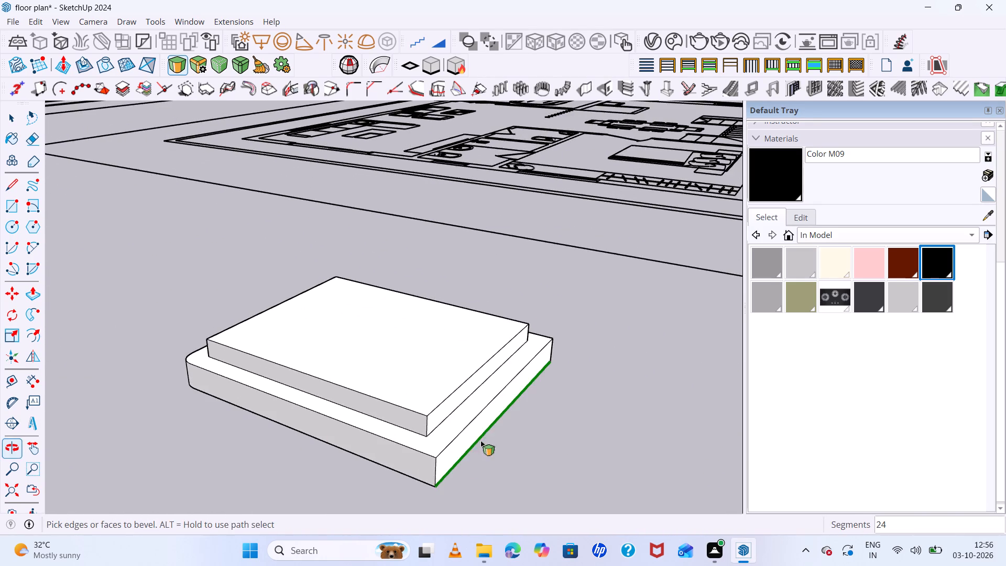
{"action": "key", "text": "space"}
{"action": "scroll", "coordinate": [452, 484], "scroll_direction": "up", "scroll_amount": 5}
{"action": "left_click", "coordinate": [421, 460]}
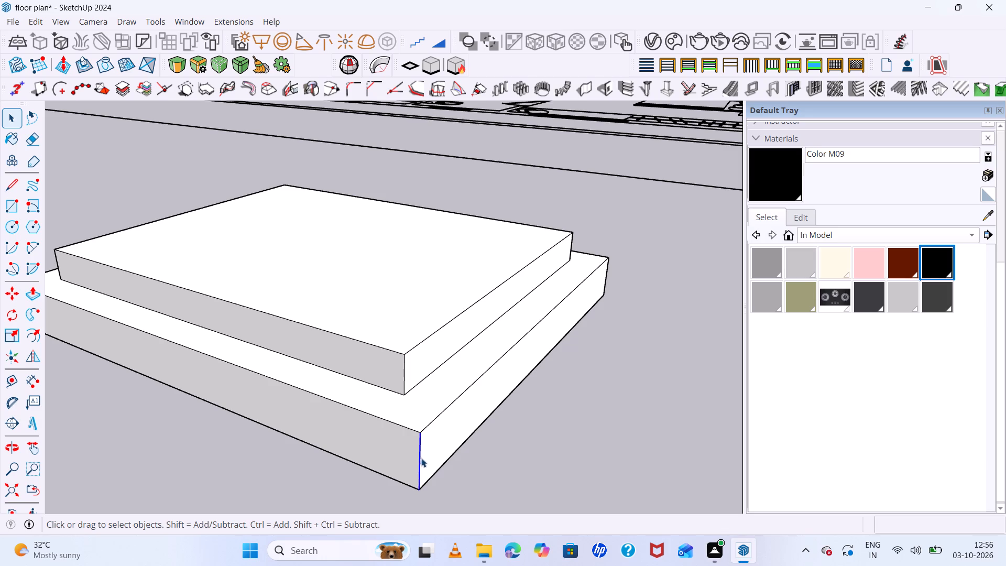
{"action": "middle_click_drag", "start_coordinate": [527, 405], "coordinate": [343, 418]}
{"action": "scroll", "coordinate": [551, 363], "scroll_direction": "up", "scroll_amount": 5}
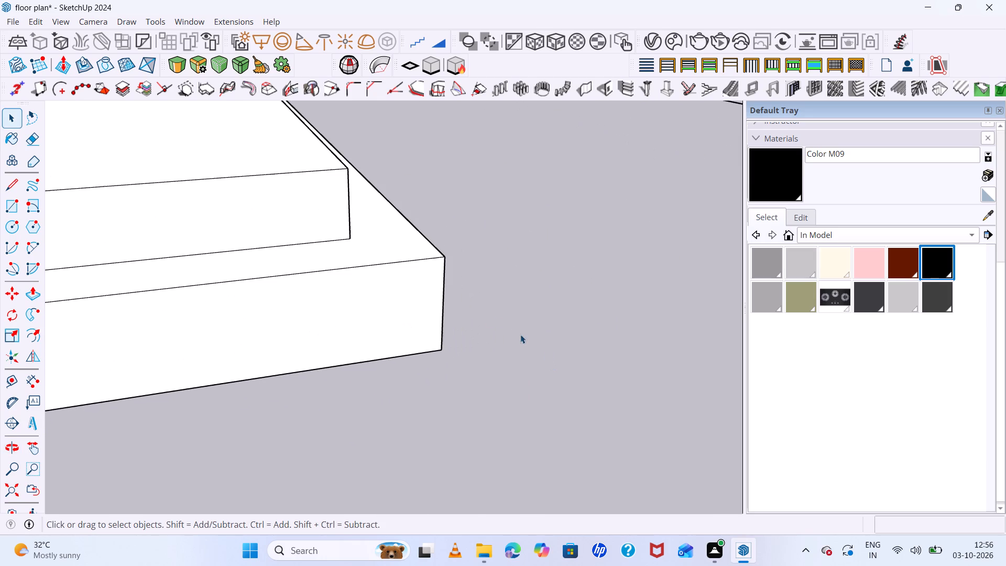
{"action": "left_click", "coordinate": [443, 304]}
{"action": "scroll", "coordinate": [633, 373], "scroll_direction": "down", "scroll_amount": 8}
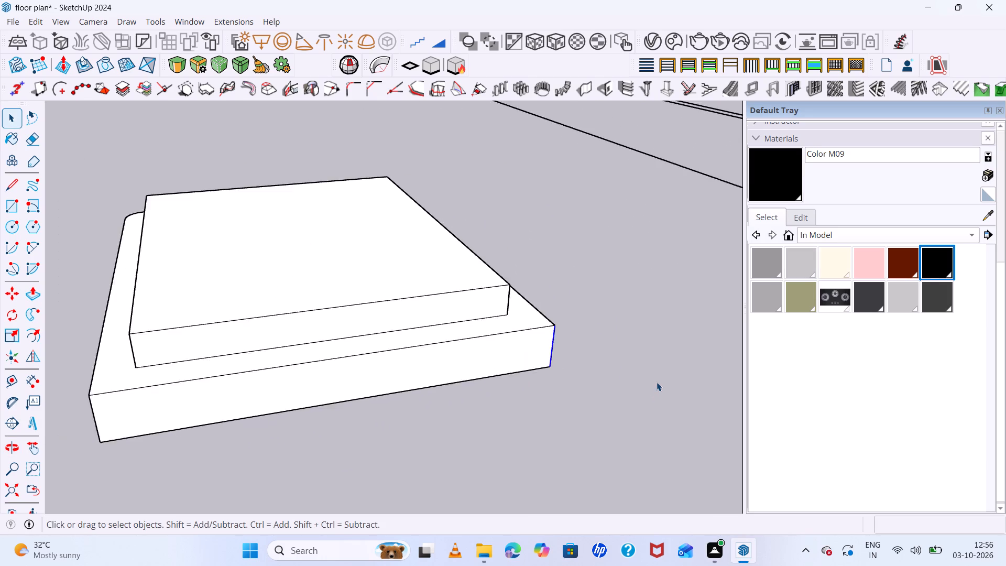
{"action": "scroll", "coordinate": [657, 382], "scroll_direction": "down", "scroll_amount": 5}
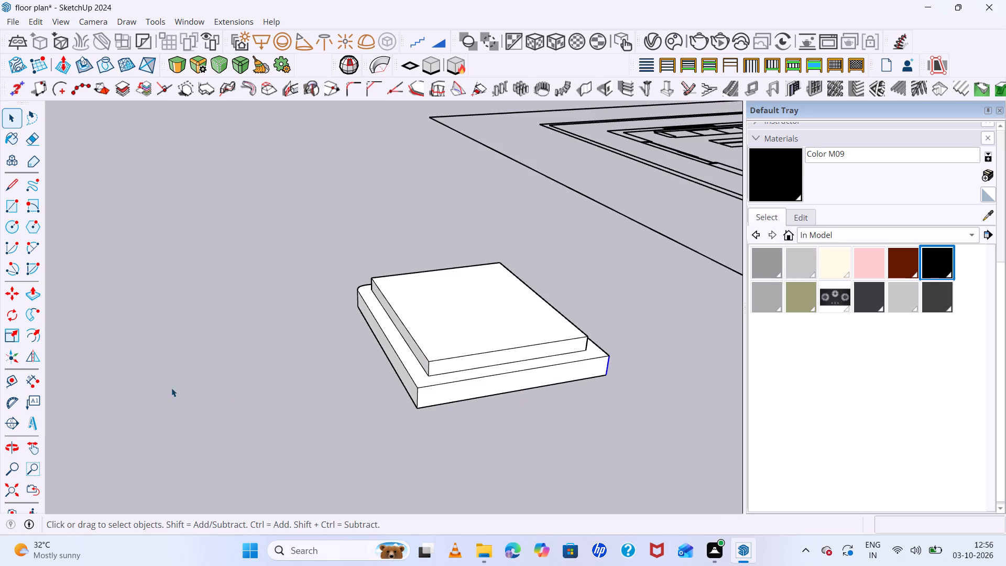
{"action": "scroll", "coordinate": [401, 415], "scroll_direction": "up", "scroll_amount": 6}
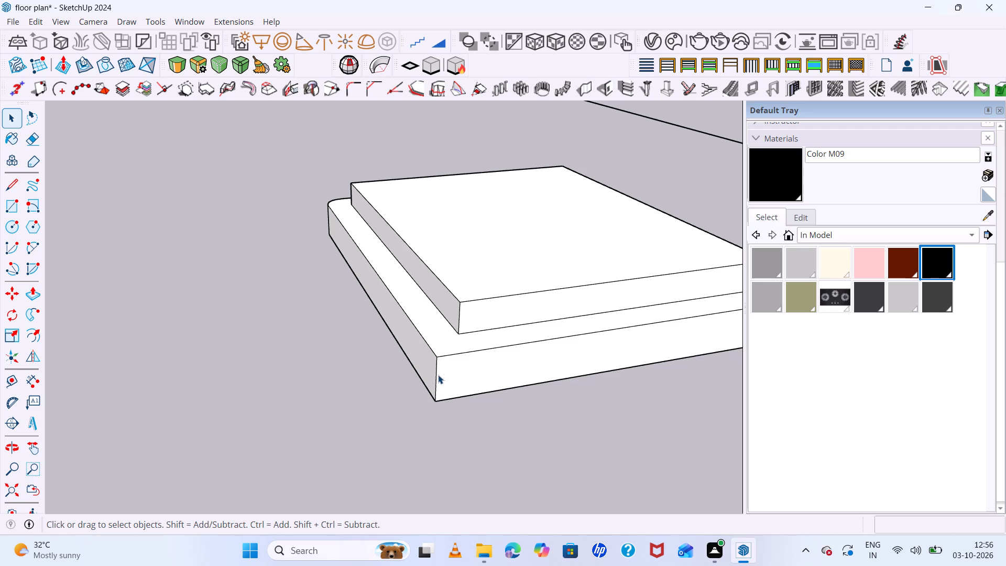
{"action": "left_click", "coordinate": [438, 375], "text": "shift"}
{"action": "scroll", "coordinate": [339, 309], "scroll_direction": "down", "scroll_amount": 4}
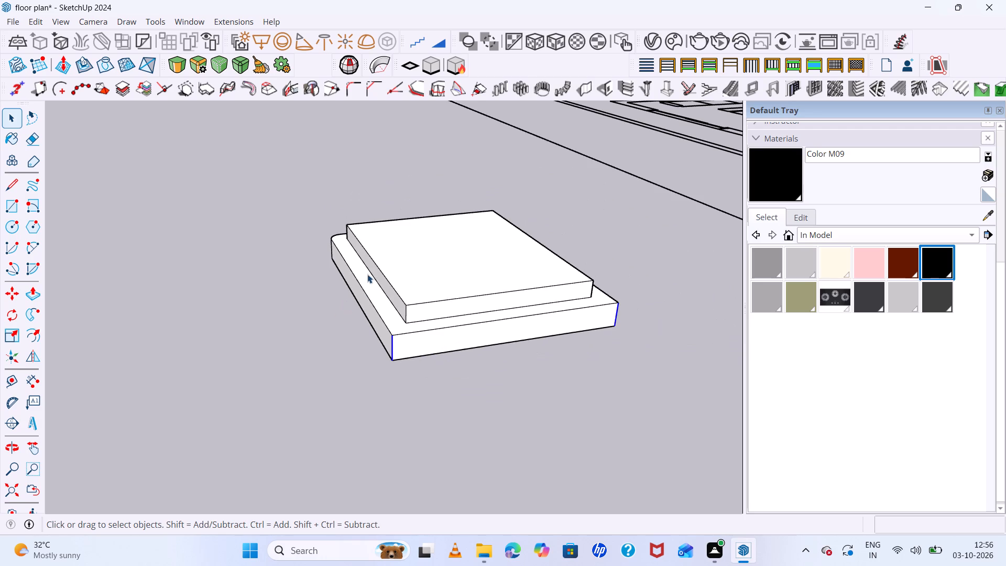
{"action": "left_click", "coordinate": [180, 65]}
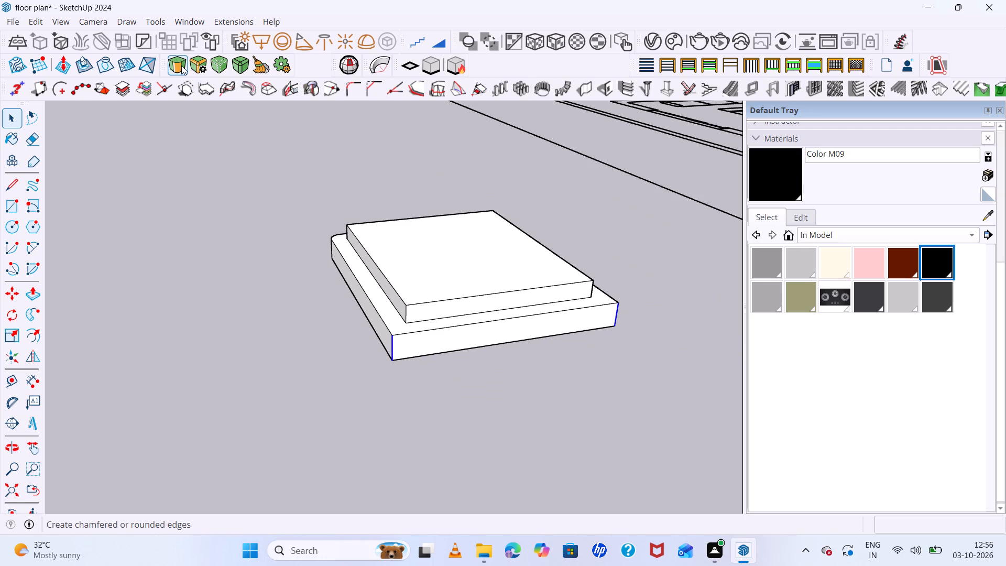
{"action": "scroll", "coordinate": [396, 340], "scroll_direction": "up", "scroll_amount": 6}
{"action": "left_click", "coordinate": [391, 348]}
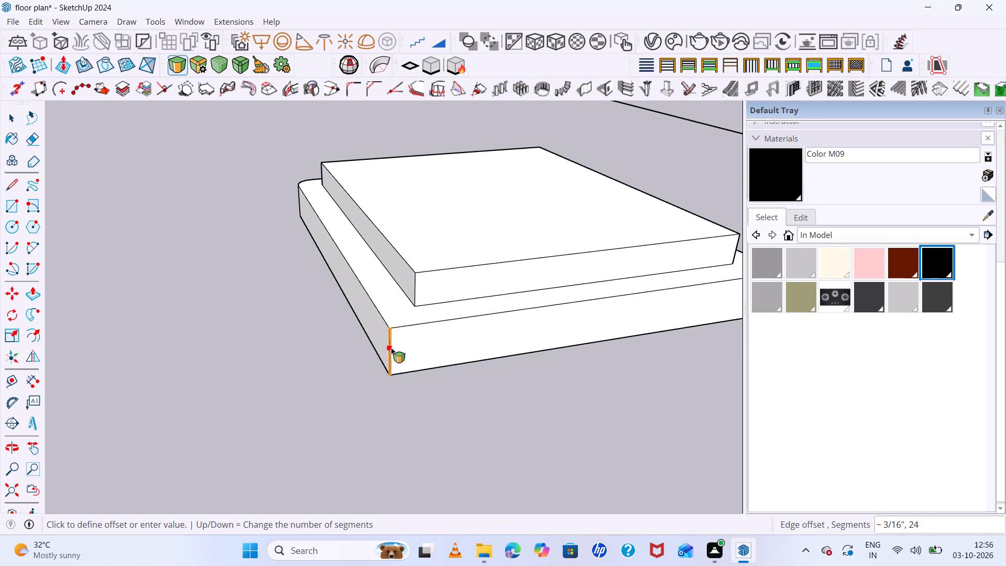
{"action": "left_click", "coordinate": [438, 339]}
Examine the bed block from several sides, picking its rim, raised top face and connected geometry.
{"action": "scroll", "coordinate": [330, 330], "scroll_direction": "down", "scroll_amount": 6}
{"action": "middle_click_drag", "start_coordinate": [366, 389], "coordinate": [684, 550]}
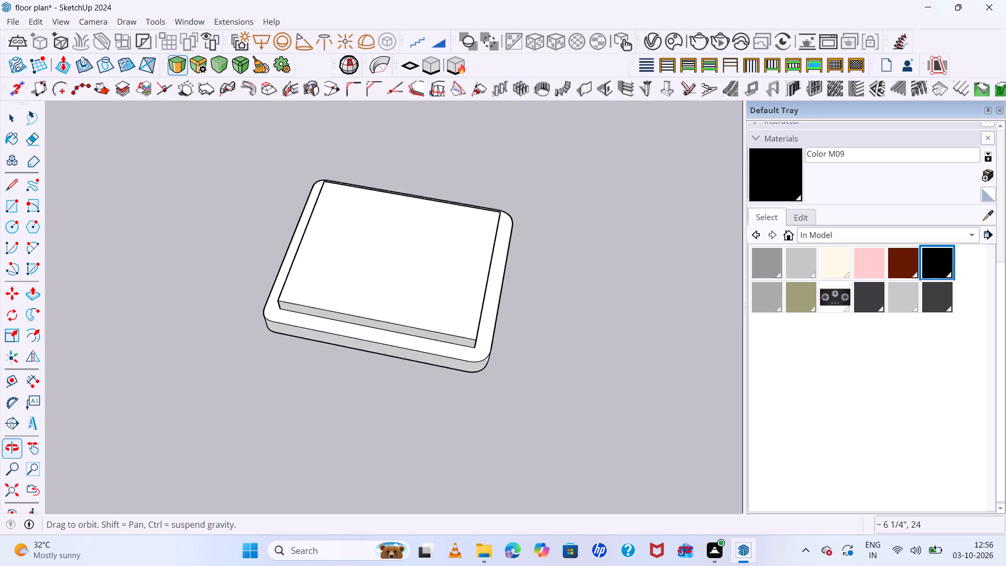
{"action": "middle_click_drag", "start_coordinate": [684, 550], "coordinate": [933, 540]}
{"action": "middle_click", "coordinate": [935, 538]}
{"action": "middle_click_drag", "start_coordinate": [390, 367], "coordinate": [578, 412]}
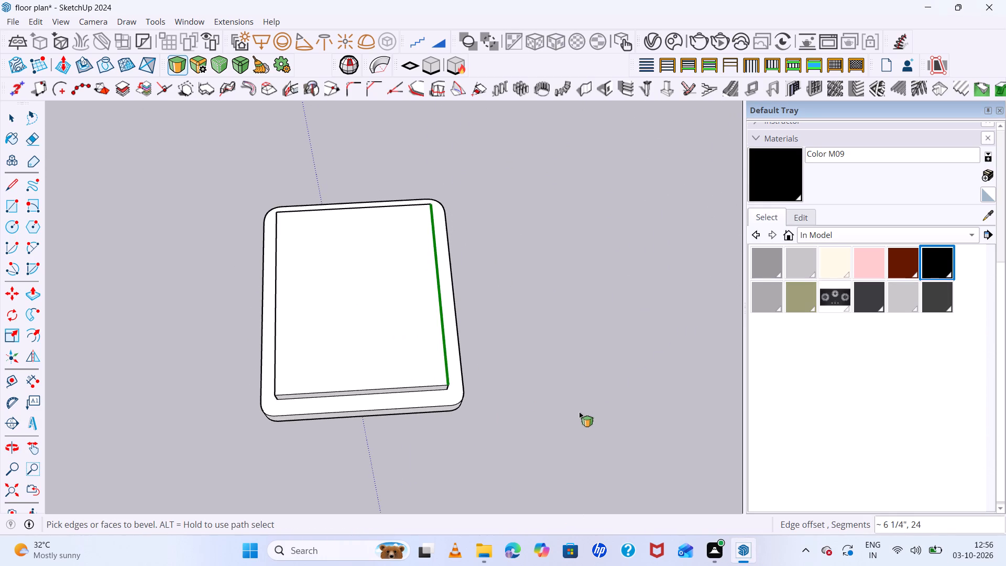
{"action": "scroll", "coordinate": [483, 341], "scroll_direction": "up", "scroll_amount": 5}
{"action": "scroll", "coordinate": [427, 338], "scroll_direction": "down", "scroll_amount": 10}
{"action": "middle_click_drag", "start_coordinate": [518, 388], "coordinate": [589, 395]}
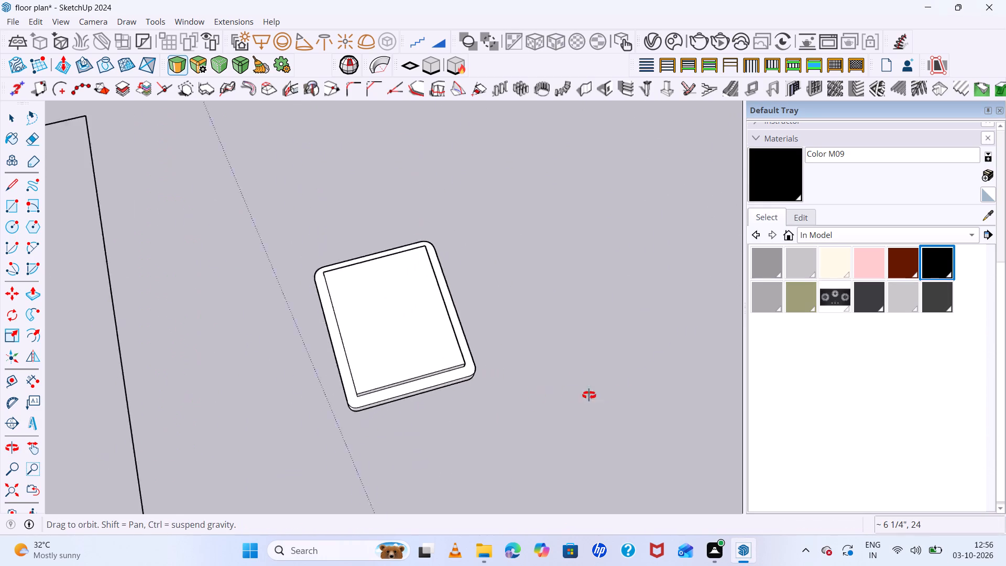
{"action": "middle_click_drag", "start_coordinate": [589, 395], "coordinate": [60, 154]}
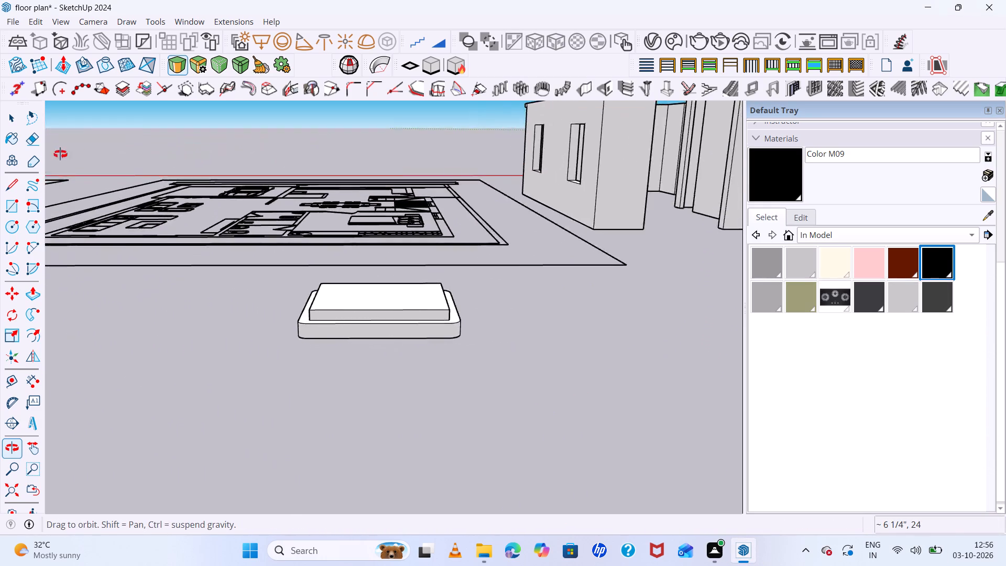
{"action": "middle_click_drag", "start_coordinate": [60, 154], "coordinate": [818, 373]}
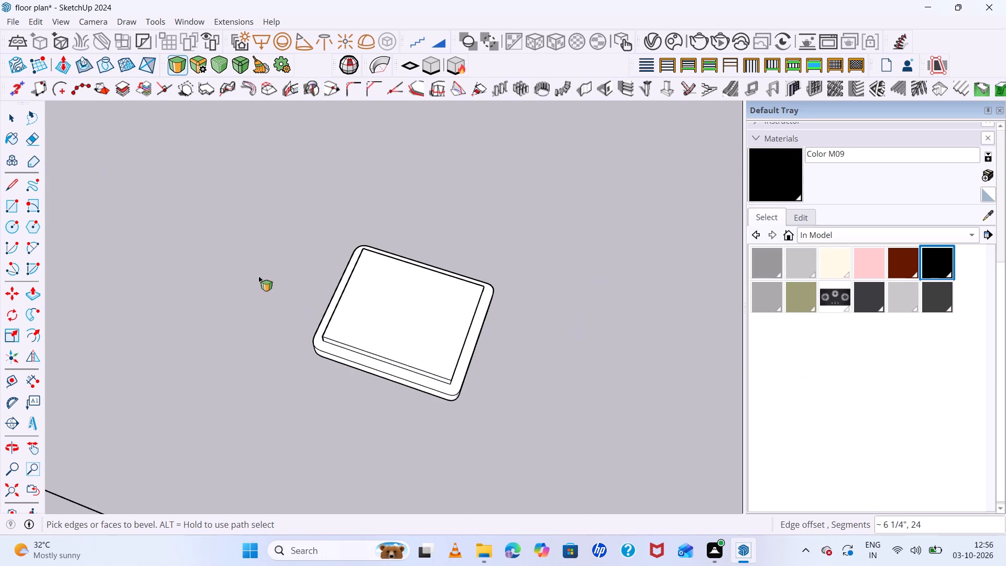
{"action": "scroll", "coordinate": [258, 276], "scroll_direction": "up", "scroll_amount": 7}
{"action": "middle_click_drag", "start_coordinate": [540, 437], "coordinate": [725, 478]}
{"action": "key", "text": "space"}
{"action": "left_click", "coordinate": [457, 354]}
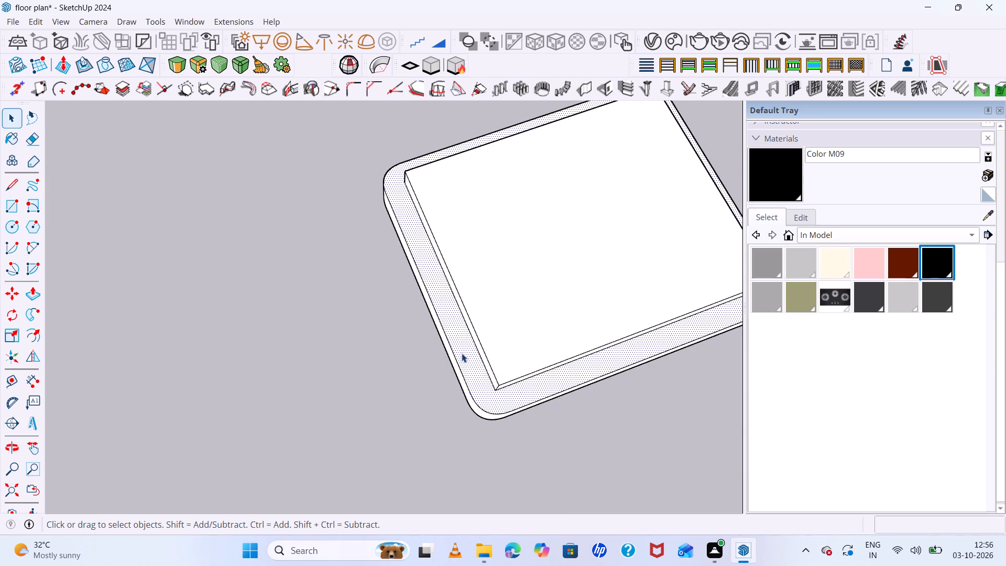
{"action": "double_click", "coordinate": [464, 352]}
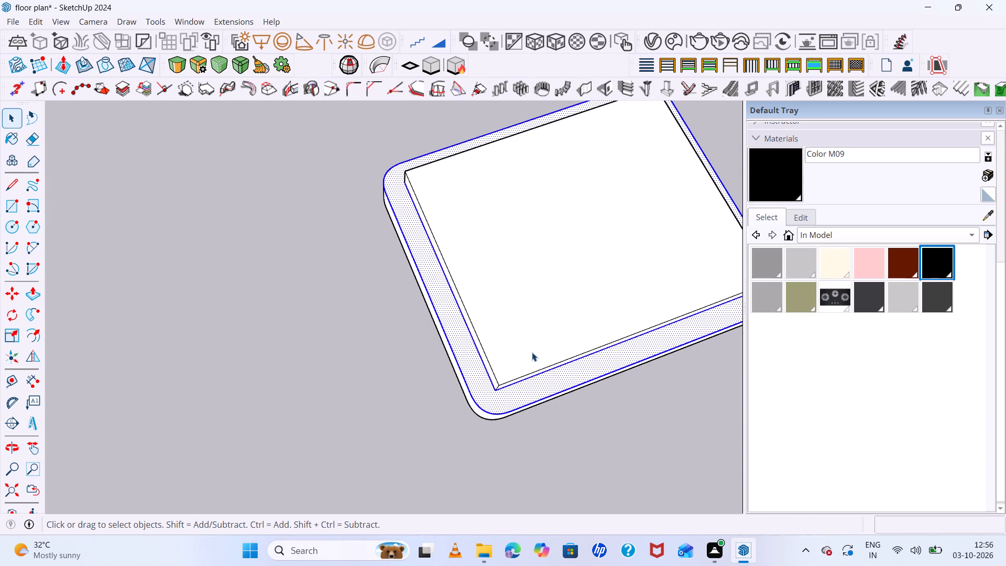
{"action": "left_click", "coordinate": [525, 322]}
{"action": "double_click", "coordinate": [521, 320]}
{"action": "double_click", "coordinate": [521, 320]}
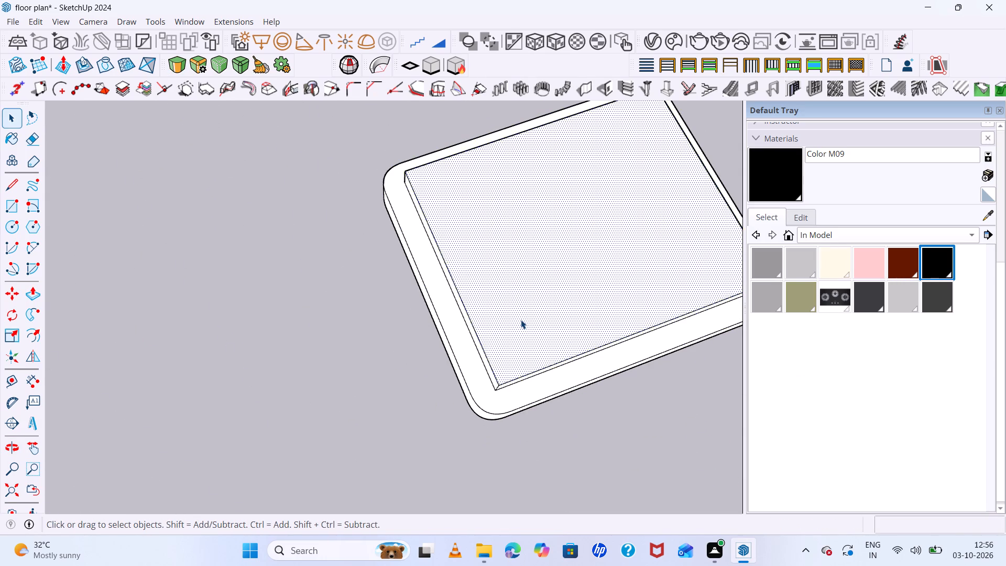
{"action": "double_click", "coordinate": [521, 320]}
{"action": "scroll", "coordinate": [521, 320], "scroll_direction": "down", "scroll_amount": 10}
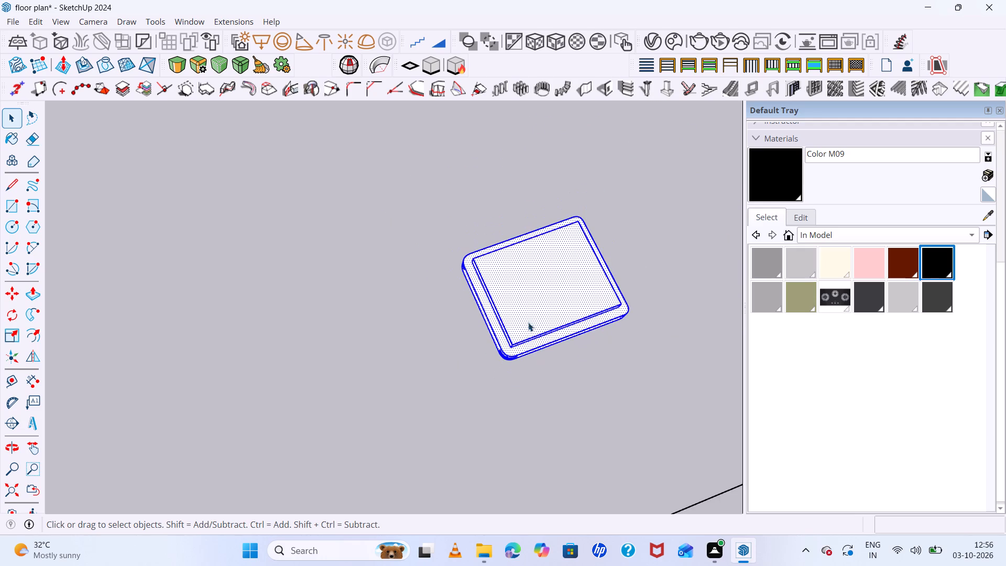
{"action": "middle_click_drag", "start_coordinate": [474, 340], "coordinate": [0, 173]}
{"action": "scroll", "coordinate": [311, 445], "scroll_direction": "up", "scroll_amount": 5}
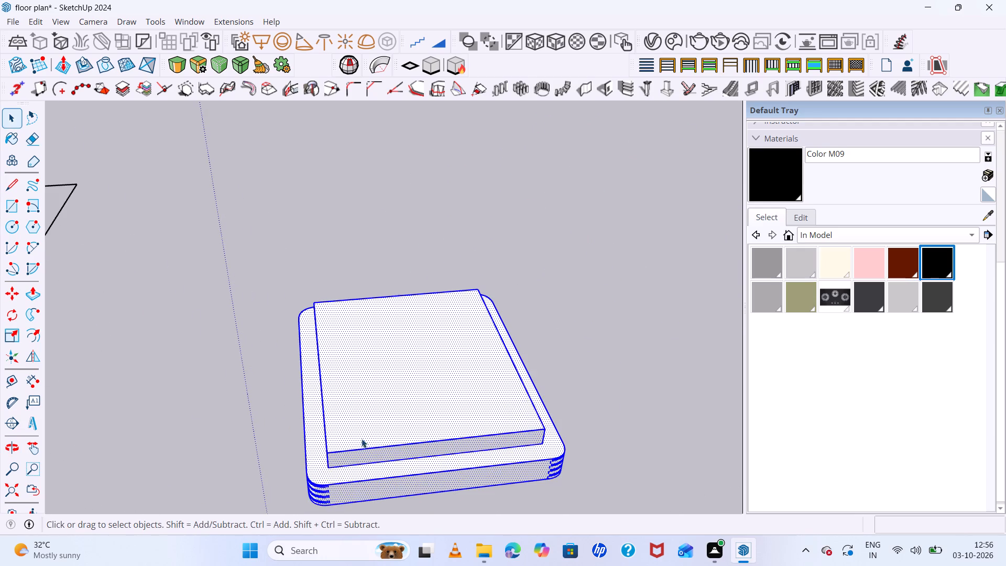
{"action": "key", "text": "space"}
{"action": "left_click", "coordinate": [443, 404]}
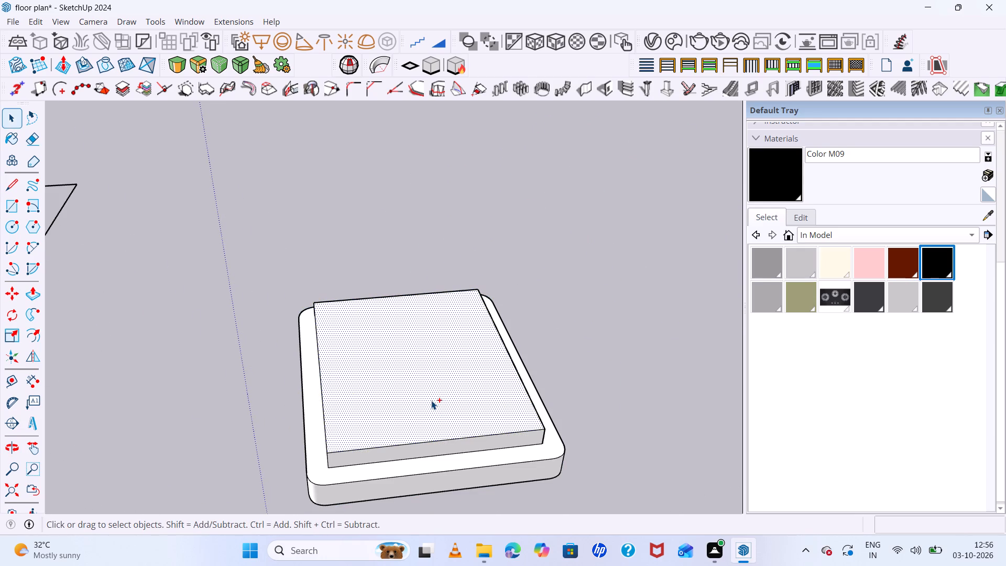
Undo both corner roundings, the raised tier's extrusion and the inset outline, back to the plain base slab.
{"action": "key", "text": "ctrl+z"}
{"action": "key", "text": "ctrl+z"}
{"action": "key", "text": "ctrl+z"}
{"action": "key", "text": "ctrl+z"}
Select all faces and edges of the base slab and make them a group.
{"action": "triple_click", "coordinate": [425, 400]}
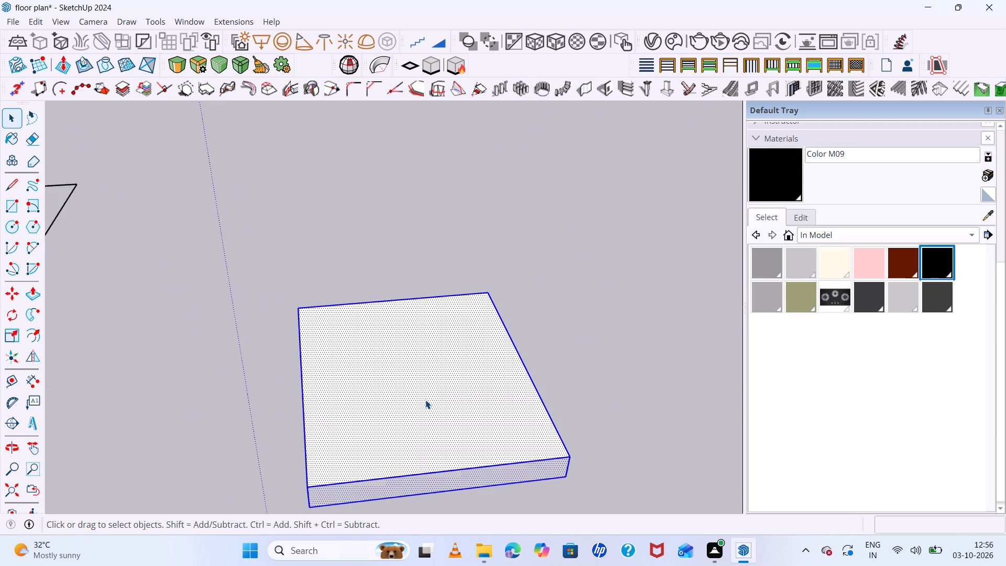
{"action": "right_click", "coordinate": [424, 400]}
{"action": "left_click", "coordinate": [485, 179]}
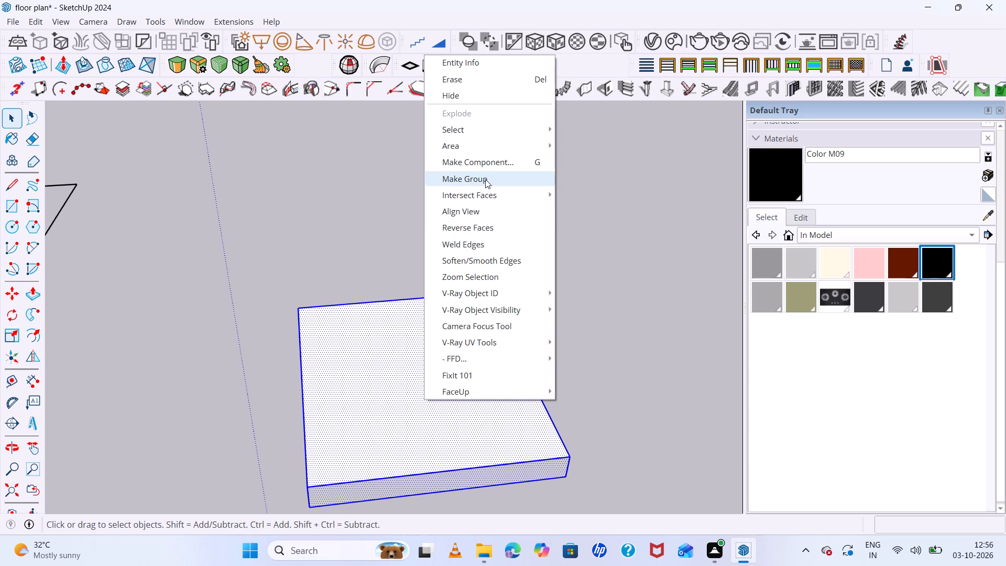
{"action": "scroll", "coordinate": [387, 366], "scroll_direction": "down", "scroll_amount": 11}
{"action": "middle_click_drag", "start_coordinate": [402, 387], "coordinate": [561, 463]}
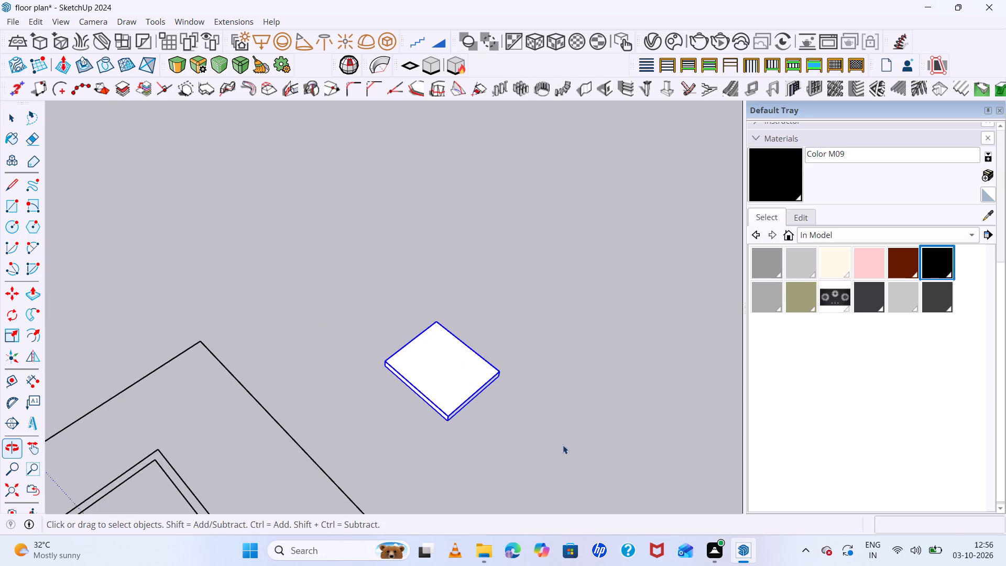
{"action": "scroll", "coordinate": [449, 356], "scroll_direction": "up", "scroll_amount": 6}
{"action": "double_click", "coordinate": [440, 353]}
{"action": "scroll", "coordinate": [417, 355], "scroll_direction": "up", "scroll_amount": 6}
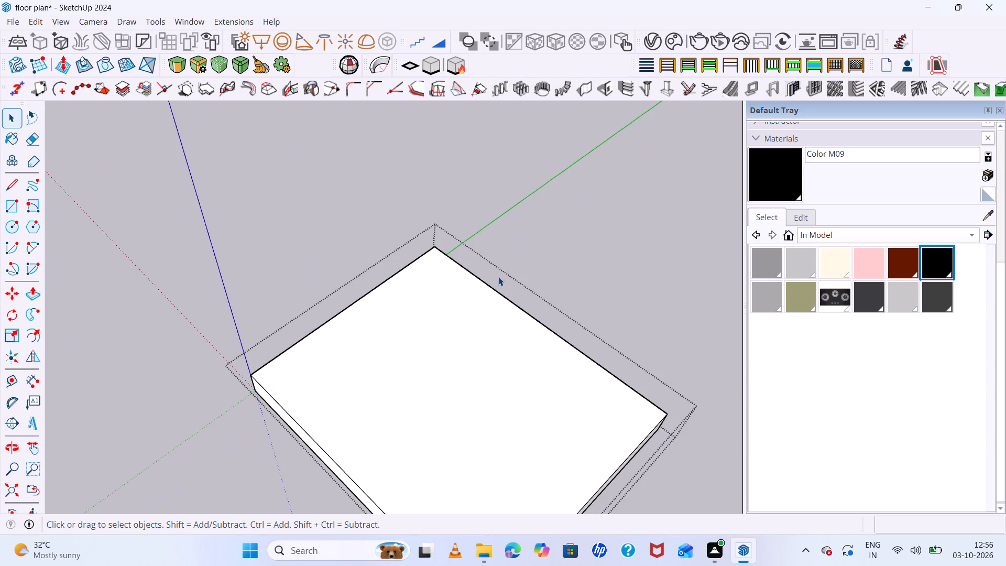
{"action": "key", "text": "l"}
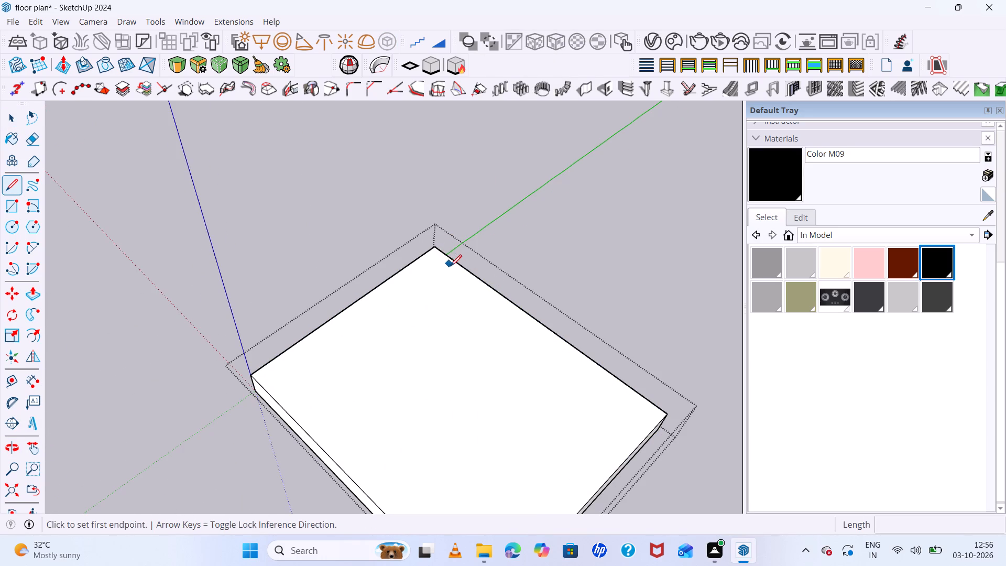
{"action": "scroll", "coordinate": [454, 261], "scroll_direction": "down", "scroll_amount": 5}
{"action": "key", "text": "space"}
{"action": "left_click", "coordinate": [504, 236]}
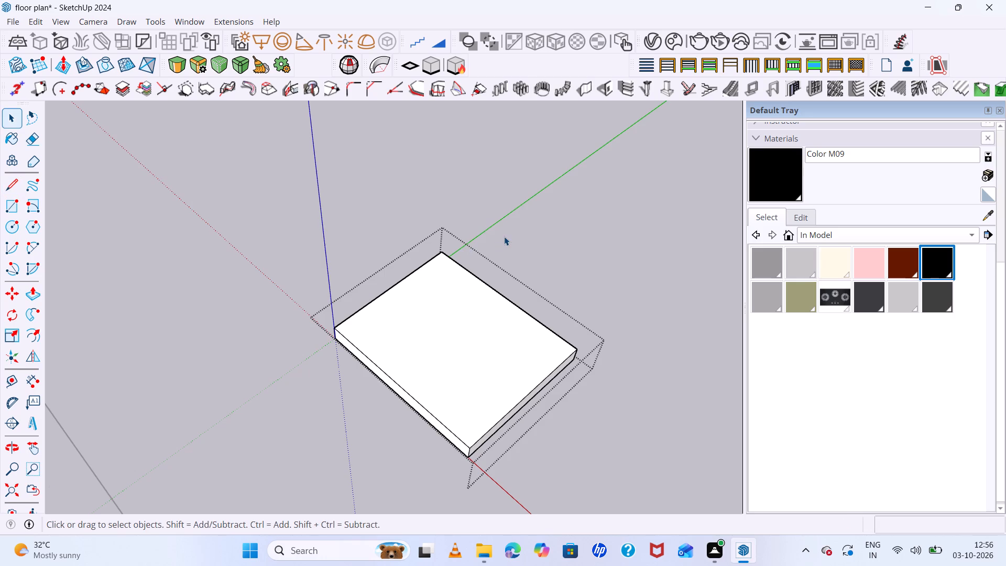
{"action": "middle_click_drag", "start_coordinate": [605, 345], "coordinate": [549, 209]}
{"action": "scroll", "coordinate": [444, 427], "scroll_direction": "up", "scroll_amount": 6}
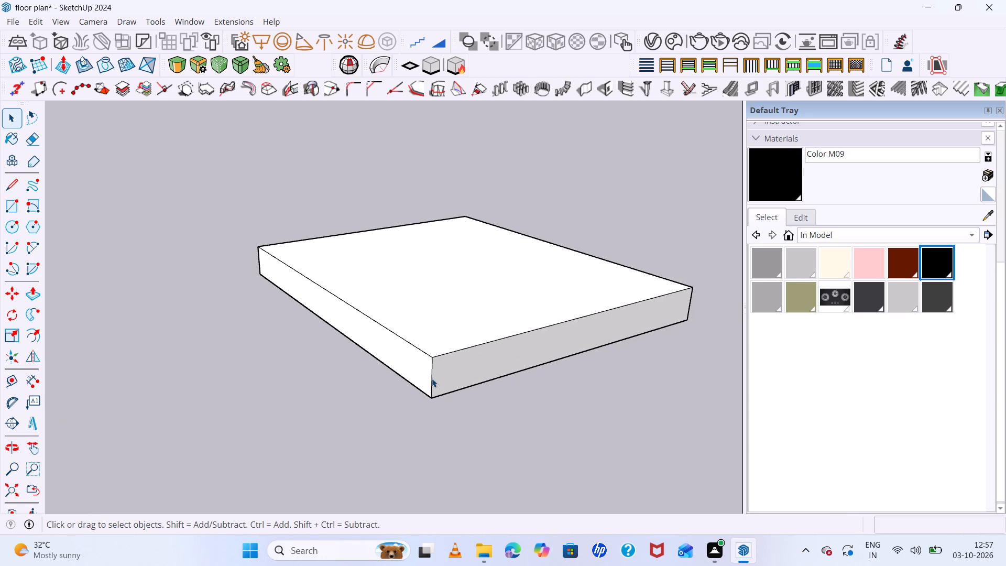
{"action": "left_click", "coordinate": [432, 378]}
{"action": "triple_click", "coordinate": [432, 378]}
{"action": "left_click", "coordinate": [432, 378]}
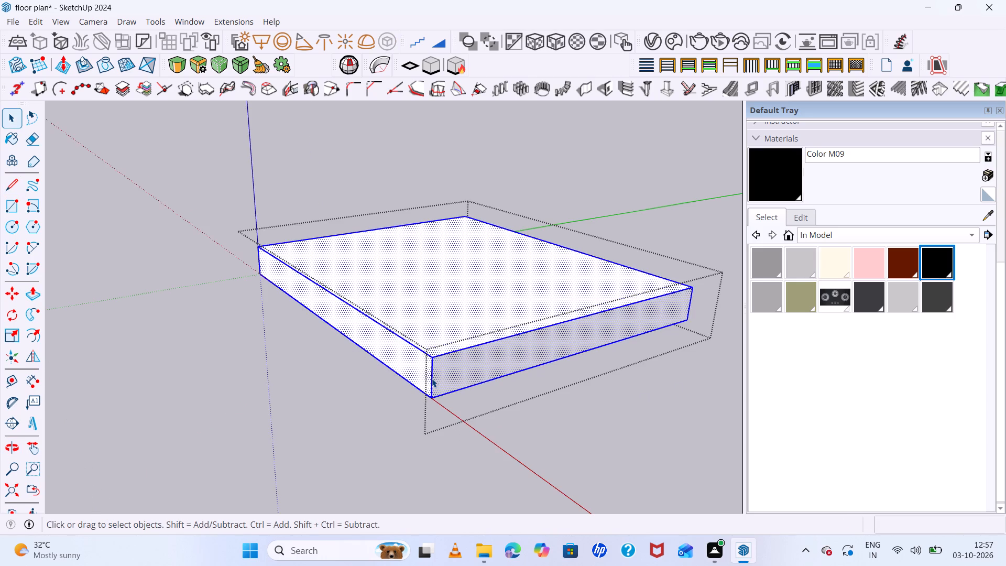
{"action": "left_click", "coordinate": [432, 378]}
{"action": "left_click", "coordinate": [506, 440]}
Inside the slab group, round all four vertical corner edges together with an offset of about 7 7/8", and leave the group.
{"action": "scroll", "coordinate": [440, 372], "scroll_direction": "up", "scroll_amount": 4}
{"action": "double_click", "coordinate": [431, 374]}
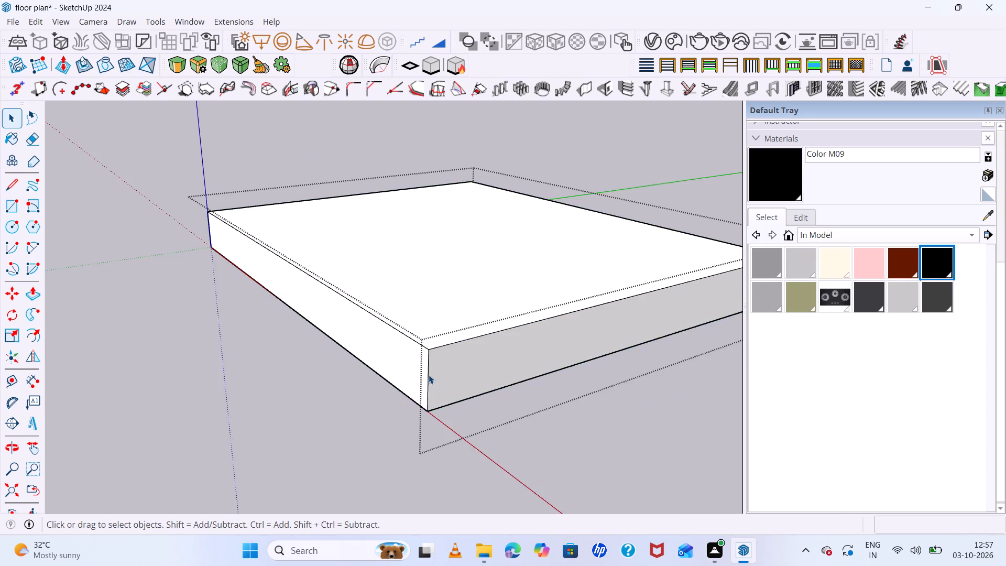
{"action": "scroll", "coordinate": [427, 376], "scroll_direction": "up", "scroll_amount": 5}
{"action": "left_click", "coordinate": [428, 374]}
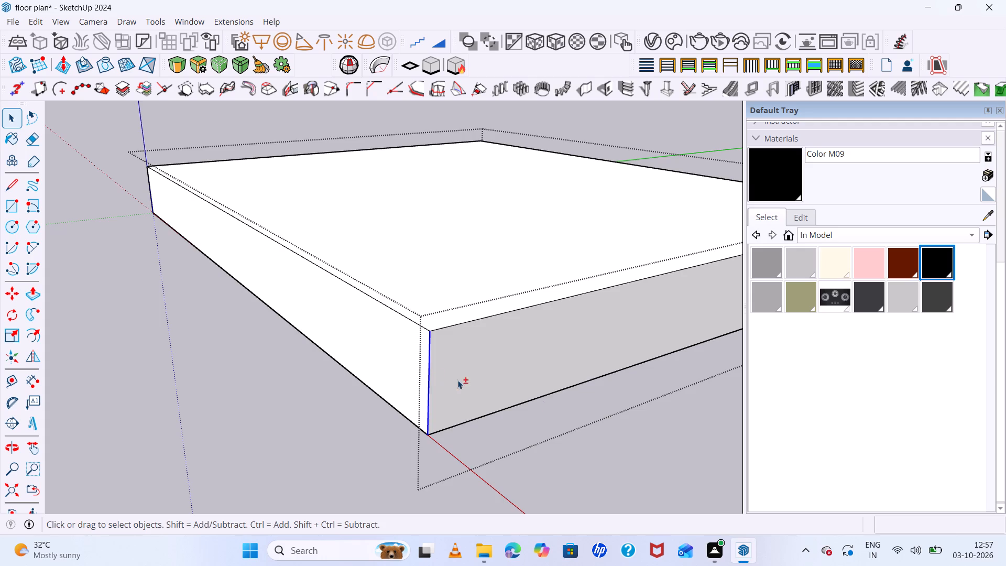
{"action": "middle_click_drag", "start_coordinate": [522, 413], "coordinate": [140, 398], "text": "shift"}
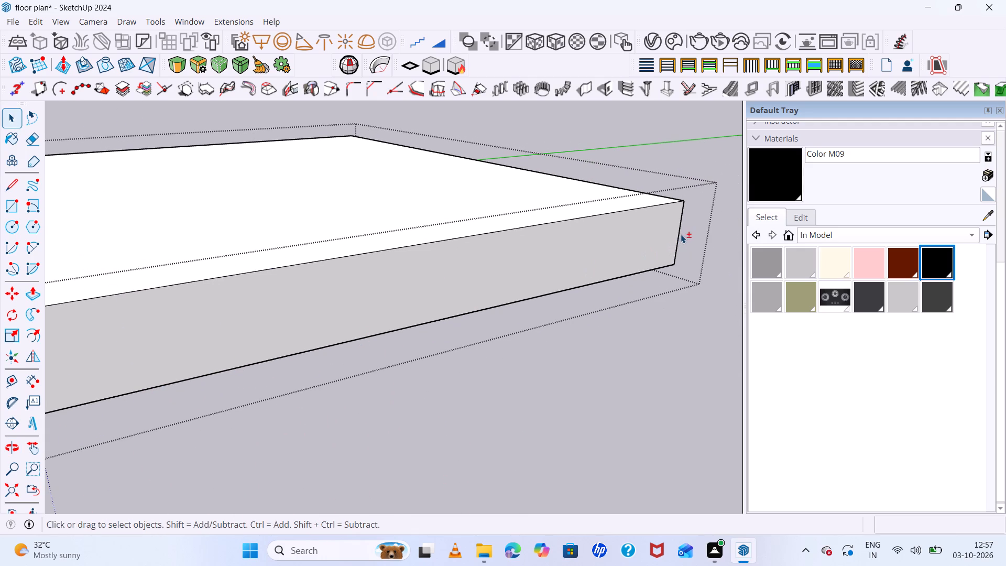
{"action": "left_click", "coordinate": [681, 234], "text": "shift"}
{"action": "scroll", "coordinate": [596, 295], "scroll_direction": "down", "scroll_amount": 18}
{"action": "middle_click_drag", "start_coordinate": [644, 302], "coordinate": [563, 335]}
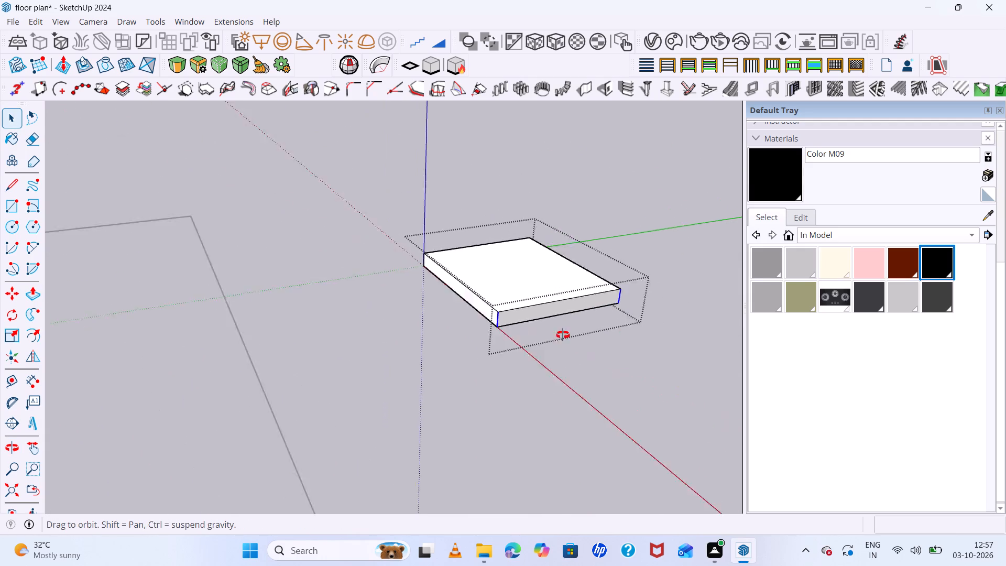
{"action": "middle_click_drag", "start_coordinate": [563, 335], "coordinate": [0, 349]}
{"action": "middle_click", "coordinate": [0, 349]}
{"action": "scroll", "coordinate": [387, 325], "scroll_direction": "up", "scroll_amount": 6}
{"action": "scroll", "coordinate": [311, 439], "scroll_direction": "up", "scroll_amount": 5}
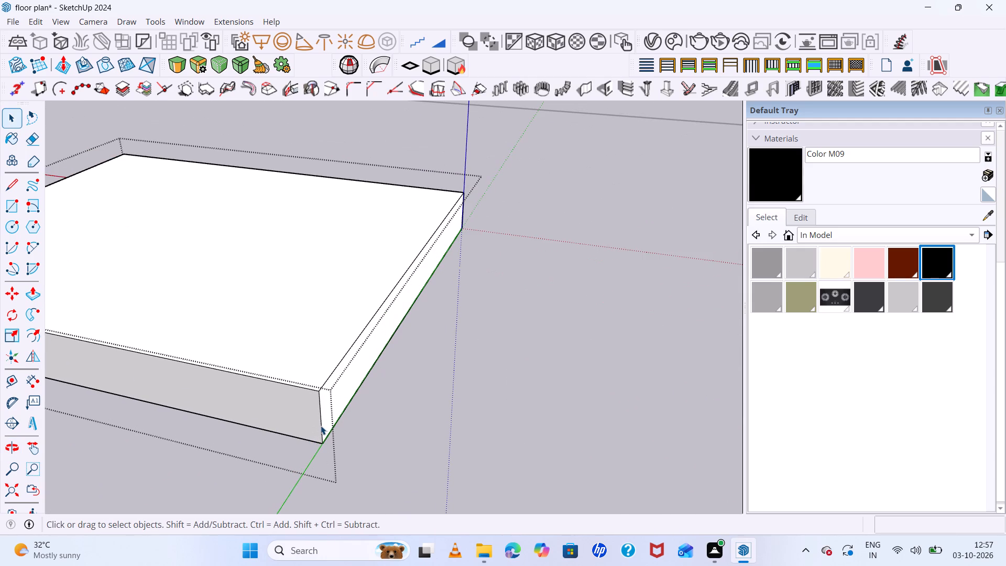
{"action": "left_click", "coordinate": [321, 417], "text": "shift"}
{"action": "scroll", "coordinate": [414, 389], "scroll_direction": "down", "scroll_amount": 9}
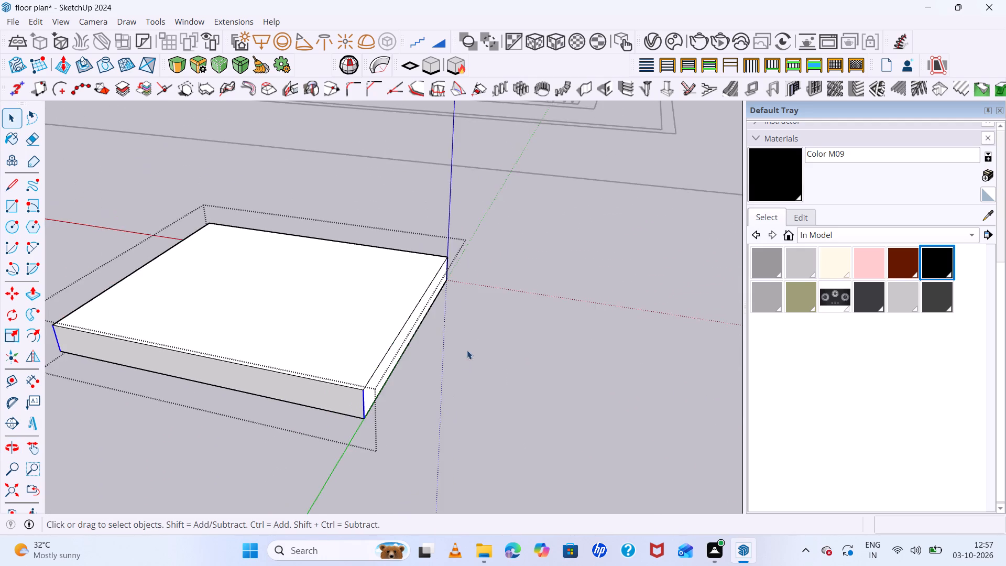
{"action": "scroll", "coordinate": [467, 350], "scroll_direction": "down", "scroll_amount": 3}
{"action": "middle_click_drag", "start_coordinate": [541, 357], "coordinate": [77, 399]}
{"action": "scroll", "coordinate": [537, 376], "scroll_direction": "up", "scroll_amount": 12}
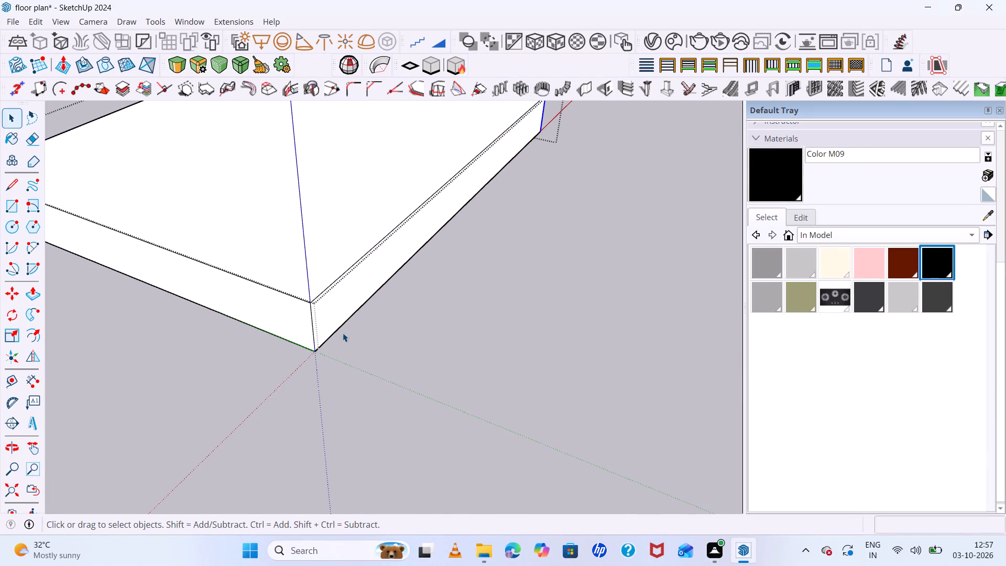
{"action": "left_click", "coordinate": [316, 323], "text": "shift"}
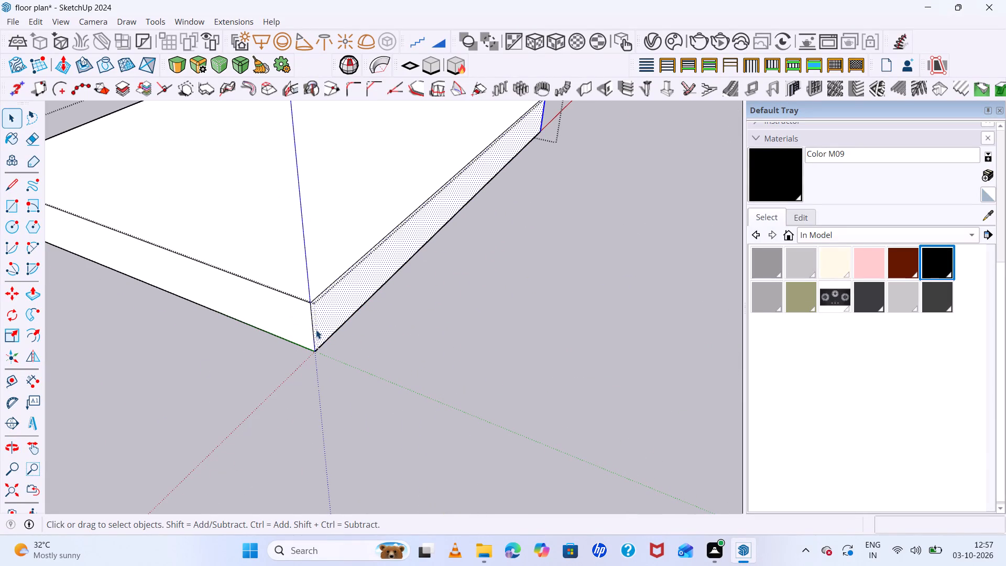
{"action": "left_click", "coordinate": [344, 311], "text": "shift"}
{"action": "scroll", "coordinate": [315, 328], "scroll_direction": "up", "scroll_amount": 11}
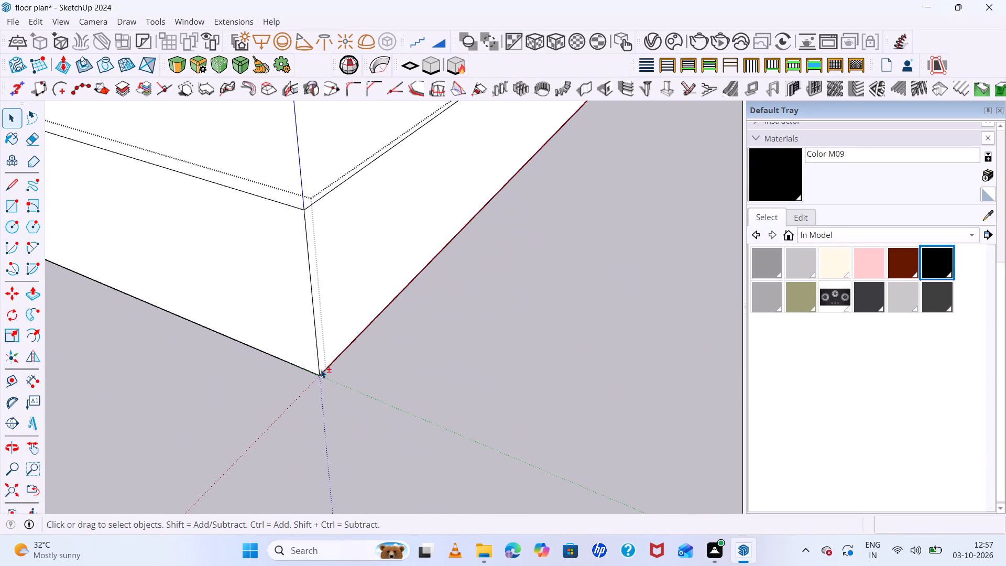
{"action": "left_click", "coordinate": [319, 370], "text": "shift"}
{"action": "scroll", "coordinate": [325, 364], "scroll_direction": "down", "scroll_amount": 19}
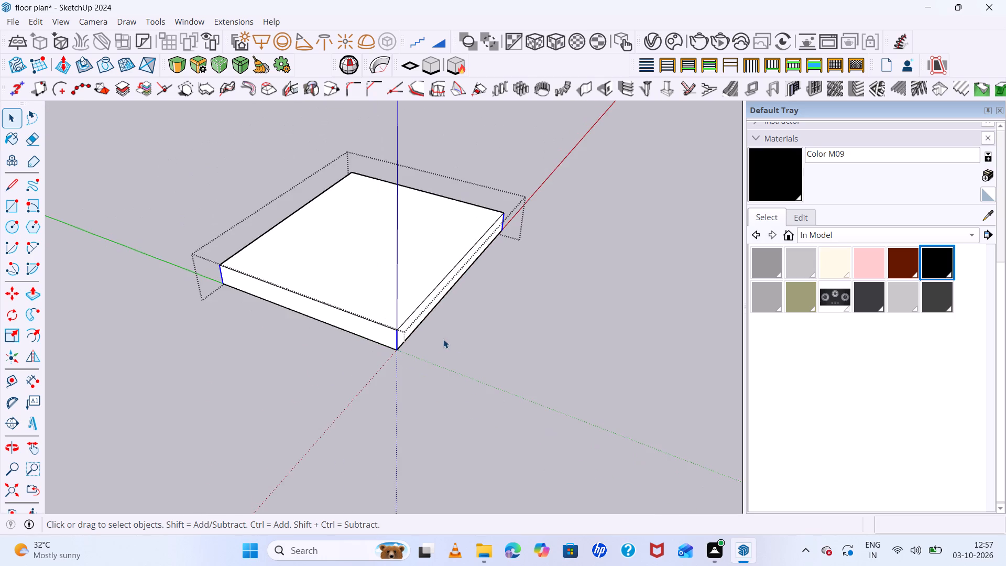
{"action": "middle_click_drag", "start_coordinate": [552, 347], "coordinate": [467, 366]}
{"action": "left_click", "coordinate": [177, 62]}
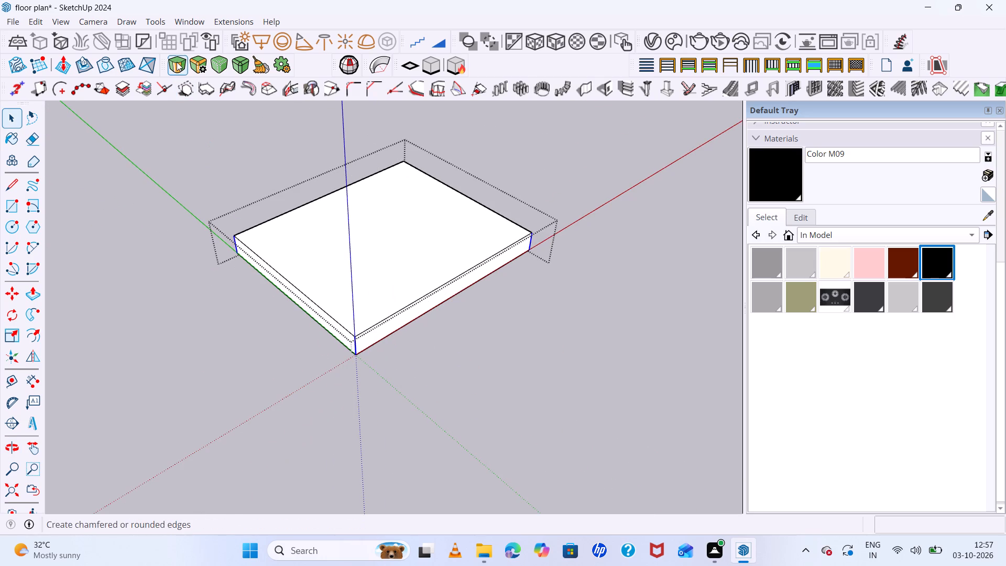
{"action": "scroll", "coordinate": [377, 349], "scroll_direction": "up", "scroll_amount": 10}
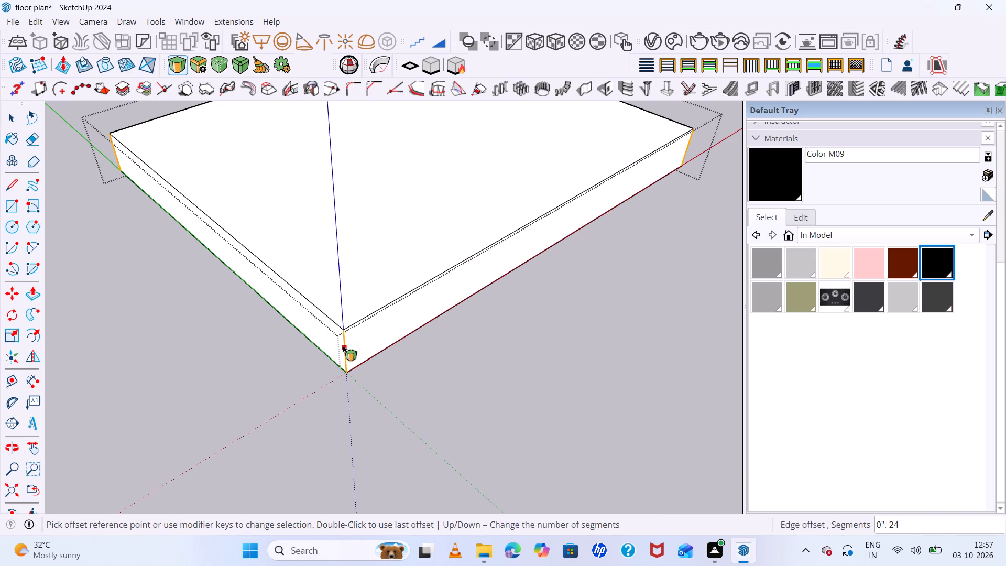
{"action": "left_click", "coordinate": [343, 347]}
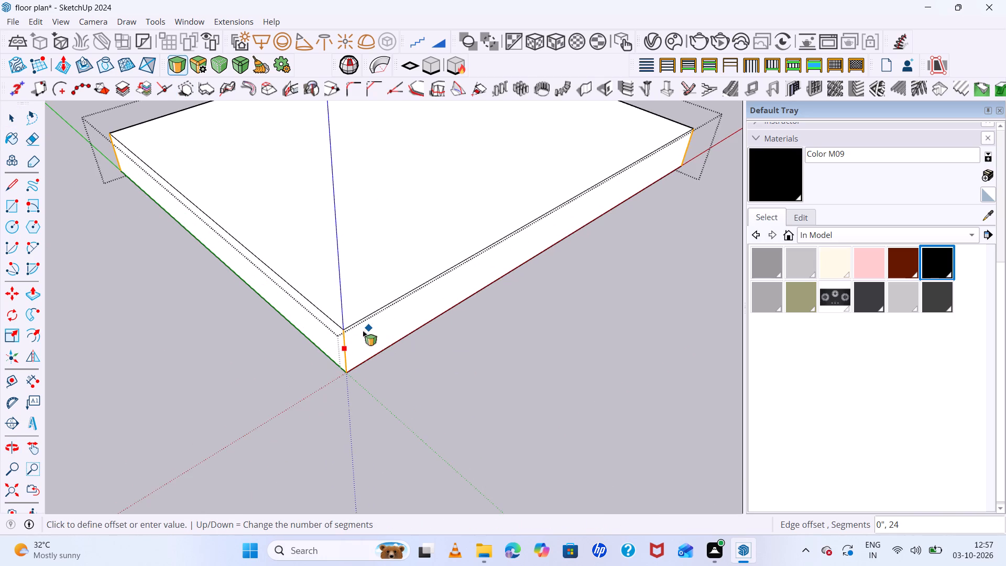
{"action": "left_click", "coordinate": [353, 333]}
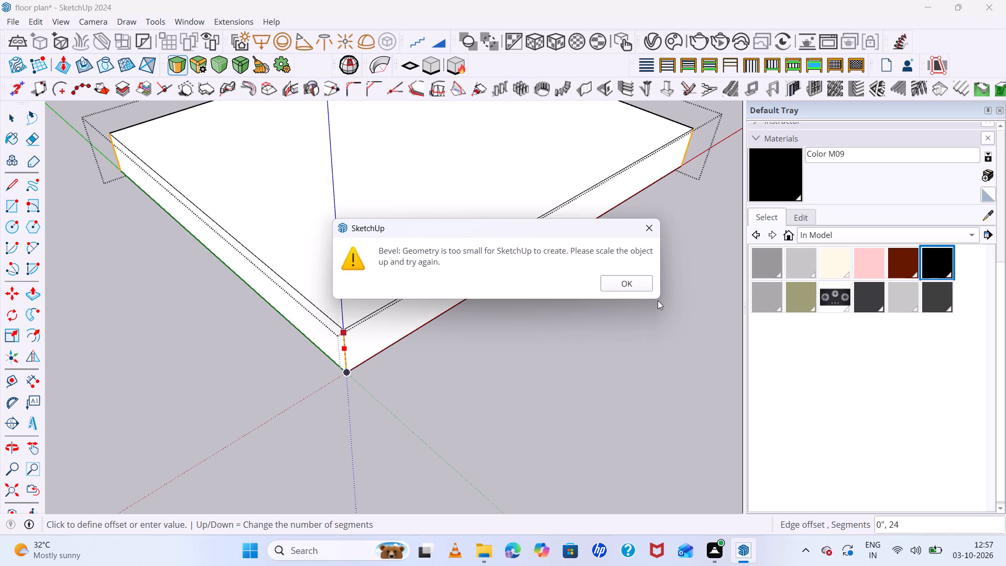
{"action": "left_click", "coordinate": [629, 279]}
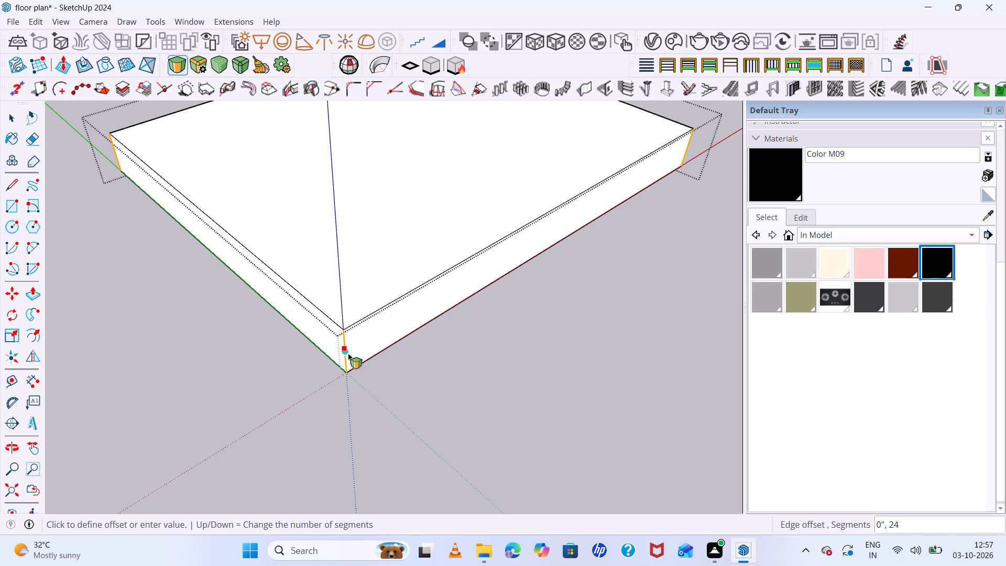
{"action": "left_click", "coordinate": [346, 347]}
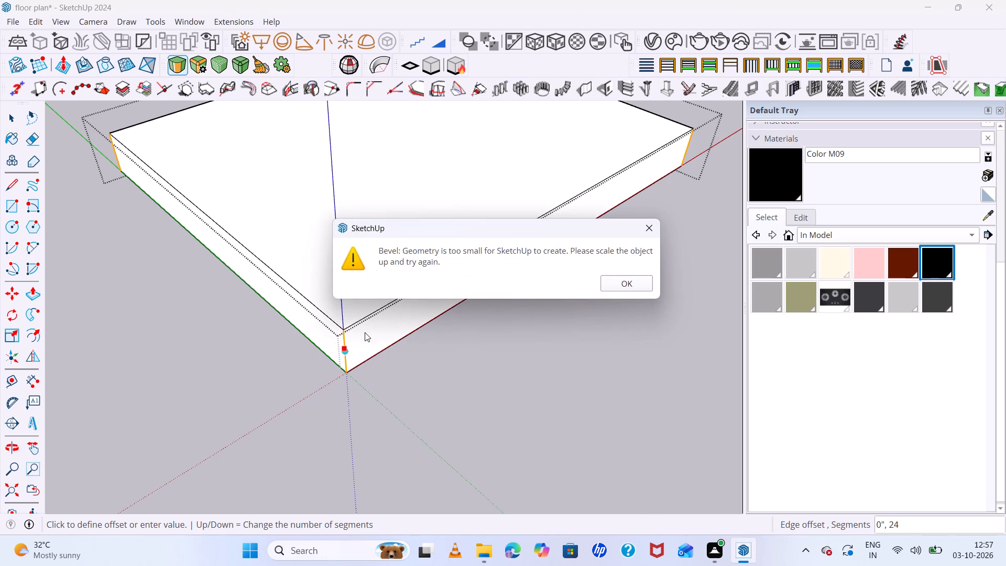
{"action": "left_click", "coordinate": [630, 290]}
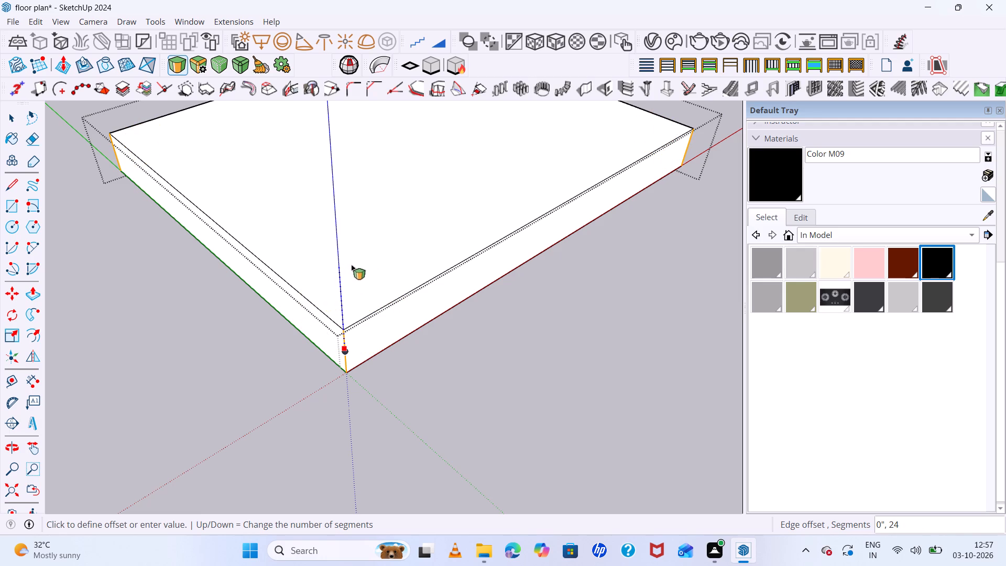
{"action": "scroll", "coordinate": [349, 265], "scroll_direction": "down", "scroll_amount": 4}
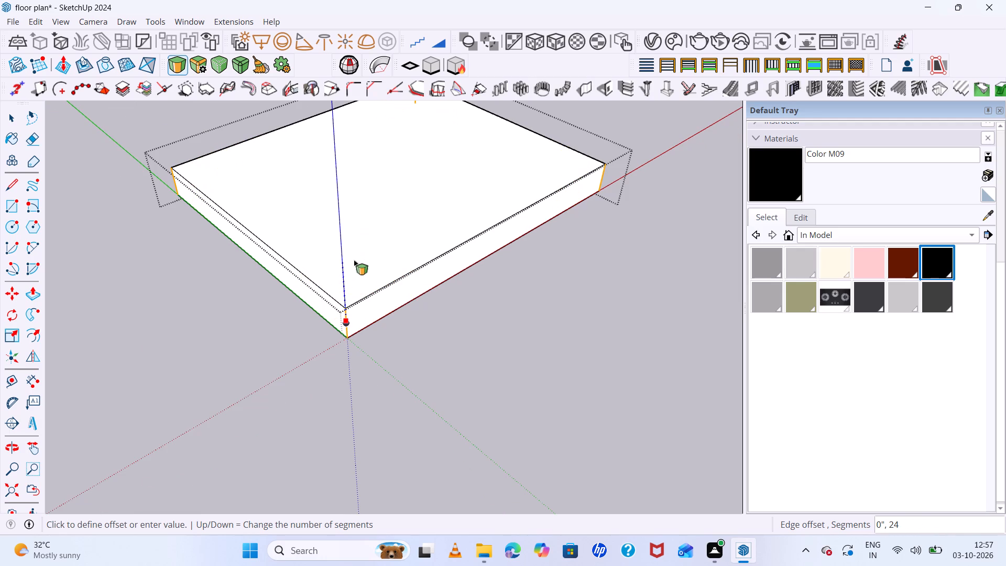
{"action": "scroll", "coordinate": [337, 314], "scroll_direction": "up", "scroll_amount": 4}
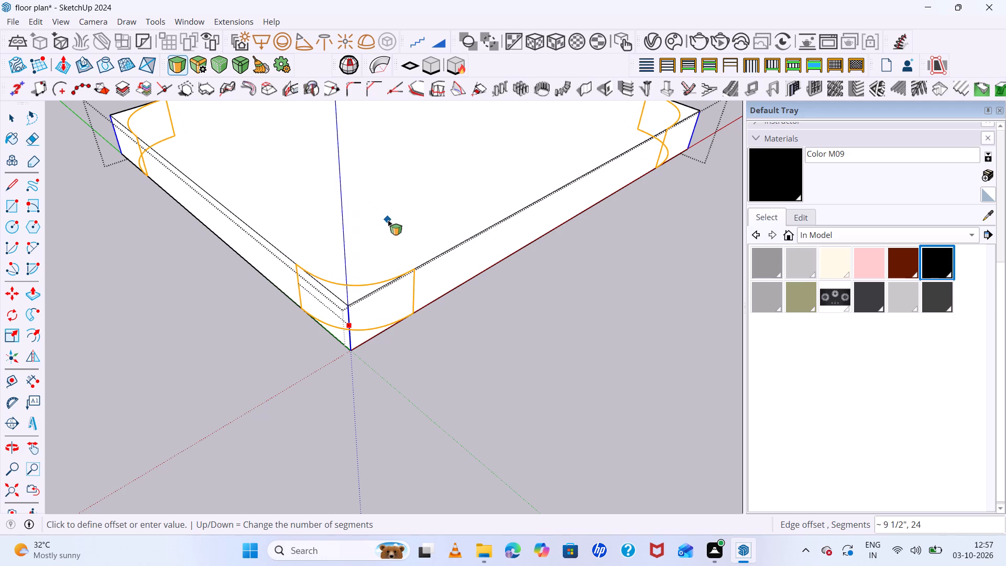
{"action": "left_click", "coordinate": [376, 235]}
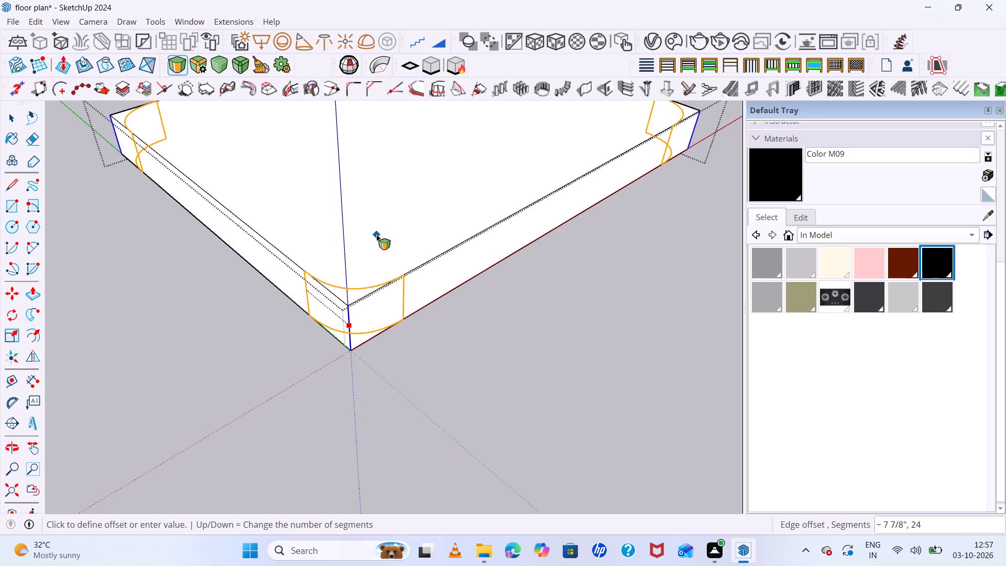
{"action": "scroll", "coordinate": [449, 362], "scroll_direction": "down", "scroll_amount": 11}
{"action": "middle_click_drag", "start_coordinate": [559, 366], "coordinate": [8, 356]}
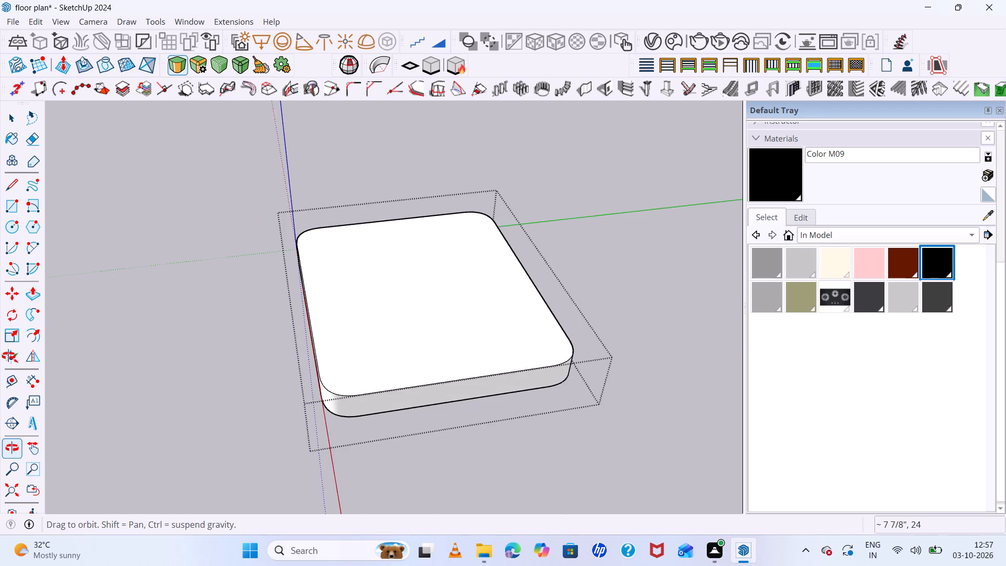
{"action": "middle_click_drag", "start_coordinate": [8, 356], "coordinate": [7, 355]}
{"action": "key", "text": "space"}
{"action": "left_click", "coordinate": [614, 296]}
{"action": "scroll", "coordinate": [559, 394], "scroll_direction": "down", "scroll_amount": 11}
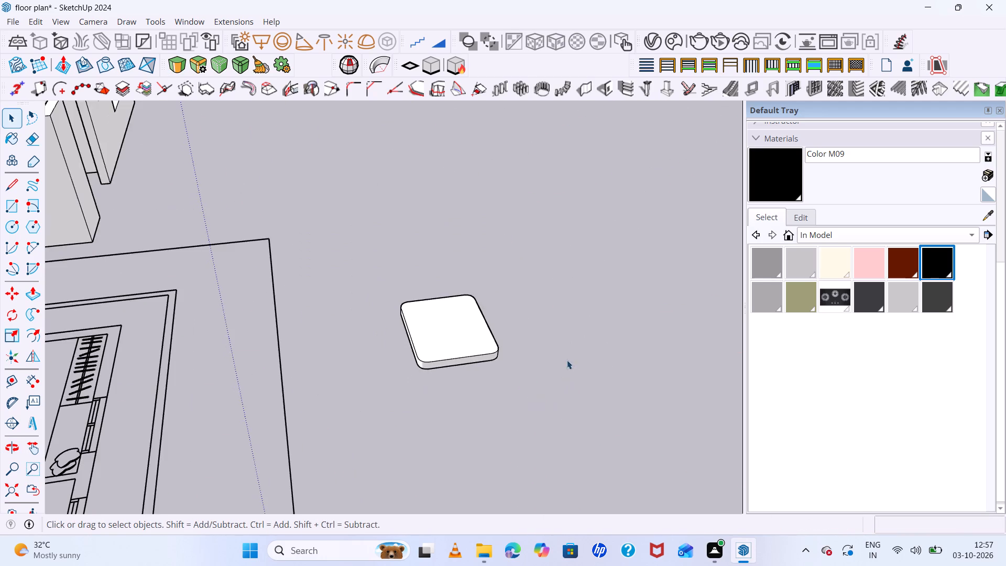
Inside the slab group, offset the top face's rounded outline inward to form a square-cornered inset rectangle.
{"action": "middle_click_drag", "start_coordinate": [567, 362], "coordinate": [514, 427]}
{"action": "scroll", "coordinate": [422, 340], "scroll_direction": "up", "scroll_amount": 6}
{"action": "double_click", "coordinate": [457, 349]}
{"action": "left_click", "coordinate": [458, 350]}
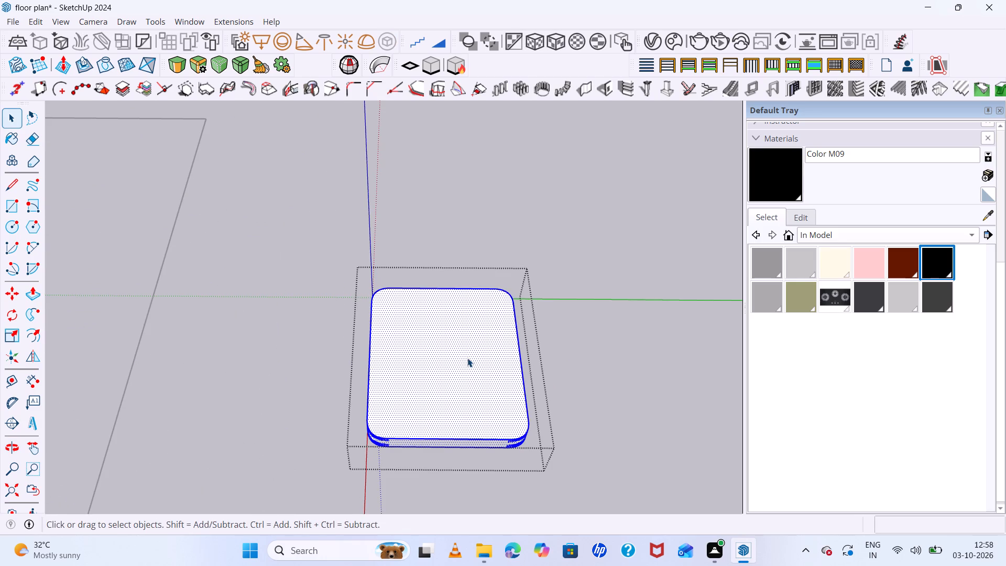
{"action": "double_click", "coordinate": [469, 358]}
{"action": "key", "text": "f"}
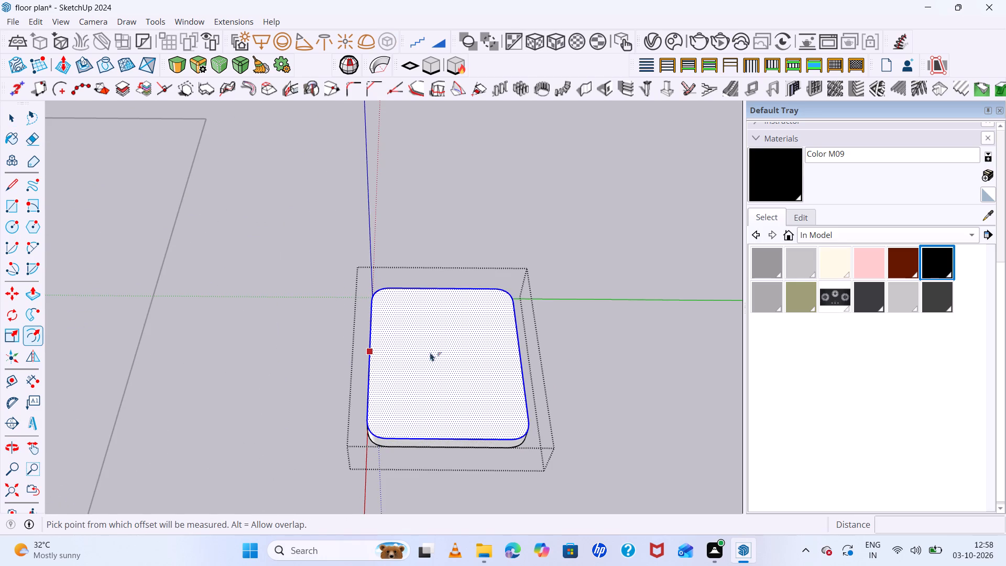
{"action": "left_click", "coordinate": [386, 357]}
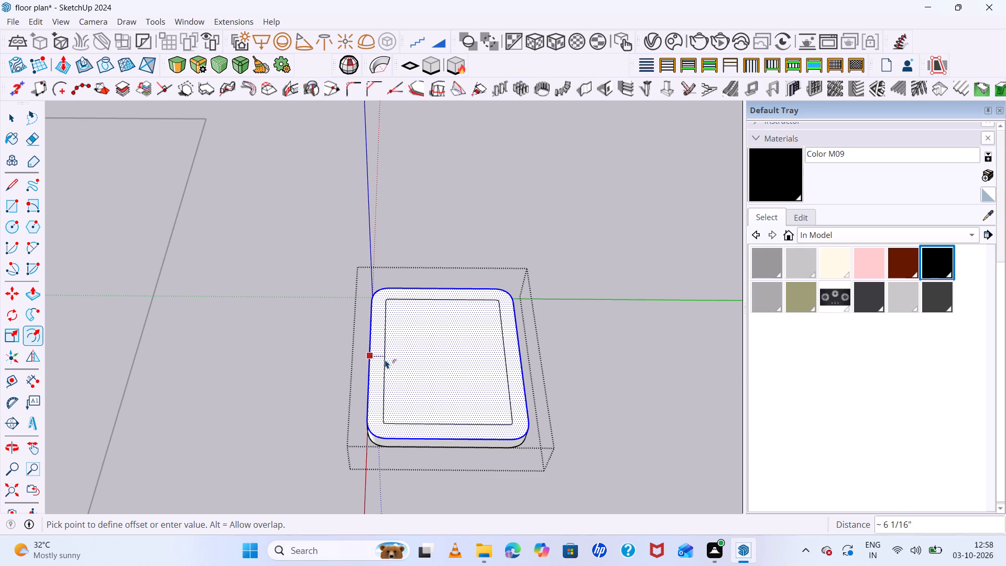
{"action": "left_click", "coordinate": [388, 360]}
{"action": "middle_click_drag", "start_coordinate": [506, 377], "coordinate": [608, 434]}
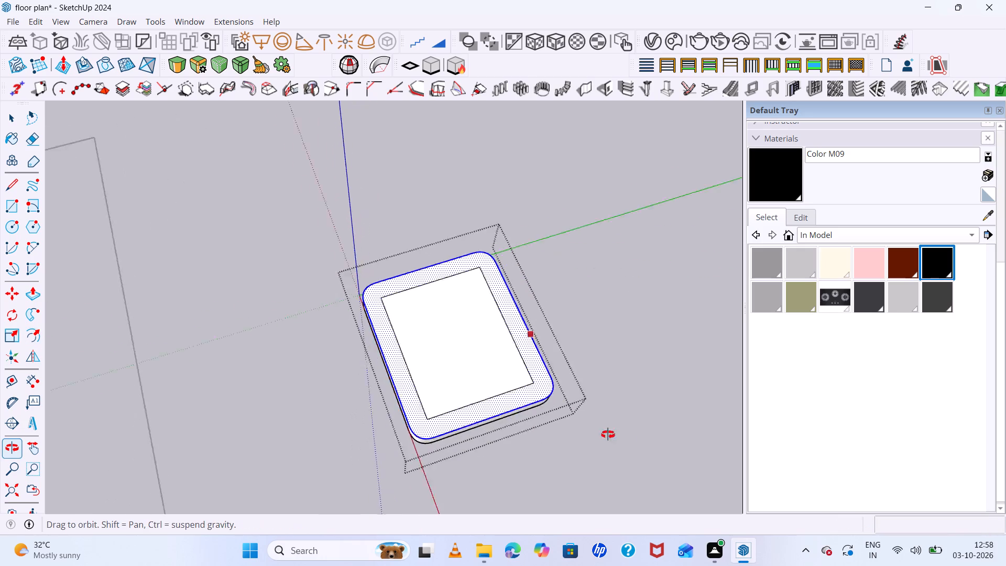
{"action": "middle_click_drag", "start_coordinate": [608, 434], "coordinate": [895, 464]}
{"action": "scroll", "coordinate": [397, 291], "scroll_direction": "up", "scroll_amount": 6}
{"action": "scroll", "coordinate": [360, 151], "scroll_direction": "up", "scroll_amount": 6}
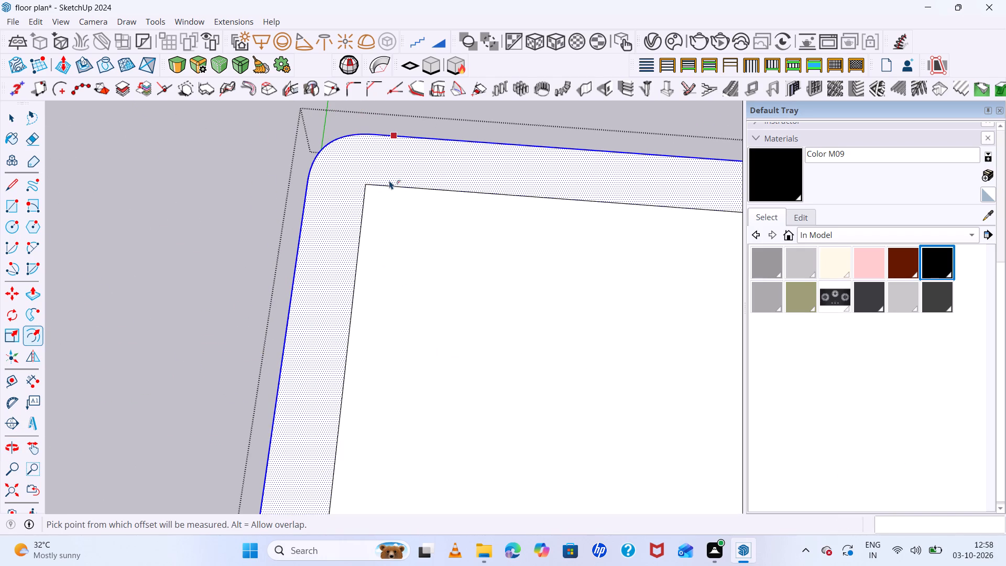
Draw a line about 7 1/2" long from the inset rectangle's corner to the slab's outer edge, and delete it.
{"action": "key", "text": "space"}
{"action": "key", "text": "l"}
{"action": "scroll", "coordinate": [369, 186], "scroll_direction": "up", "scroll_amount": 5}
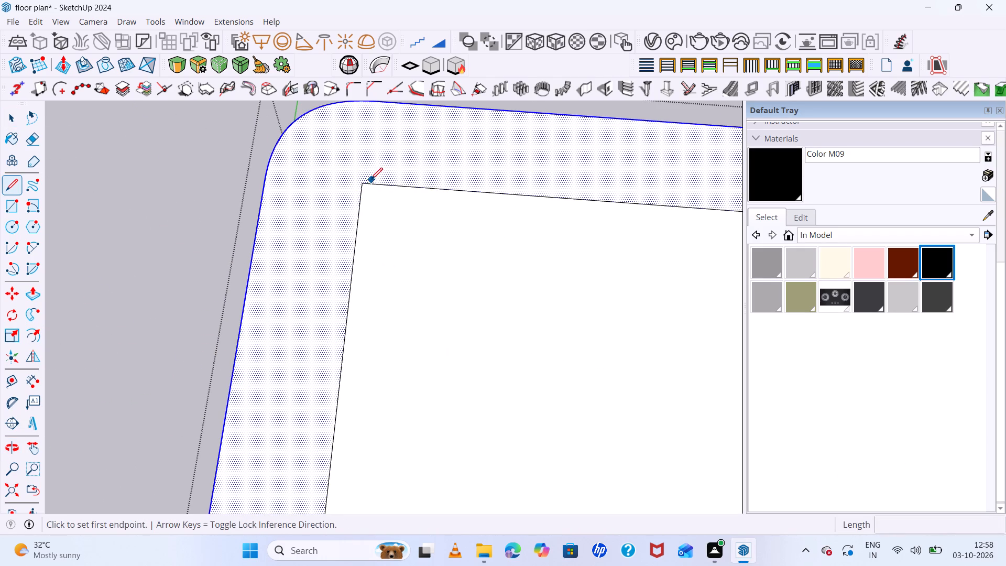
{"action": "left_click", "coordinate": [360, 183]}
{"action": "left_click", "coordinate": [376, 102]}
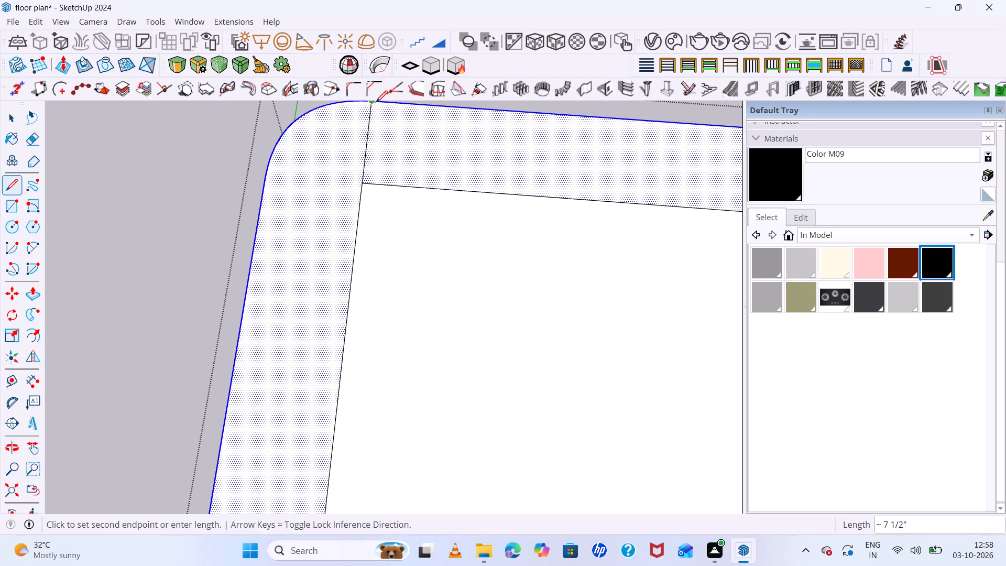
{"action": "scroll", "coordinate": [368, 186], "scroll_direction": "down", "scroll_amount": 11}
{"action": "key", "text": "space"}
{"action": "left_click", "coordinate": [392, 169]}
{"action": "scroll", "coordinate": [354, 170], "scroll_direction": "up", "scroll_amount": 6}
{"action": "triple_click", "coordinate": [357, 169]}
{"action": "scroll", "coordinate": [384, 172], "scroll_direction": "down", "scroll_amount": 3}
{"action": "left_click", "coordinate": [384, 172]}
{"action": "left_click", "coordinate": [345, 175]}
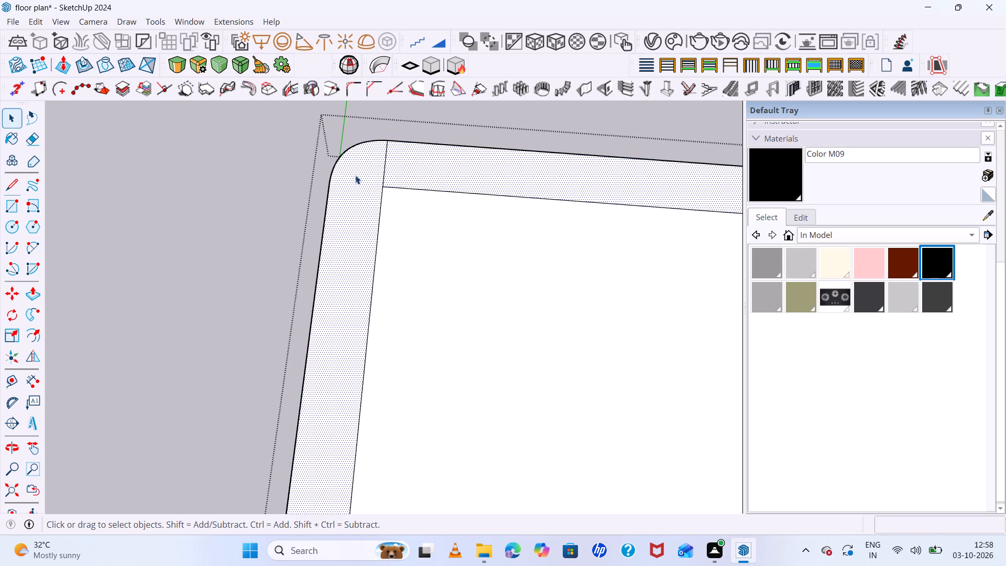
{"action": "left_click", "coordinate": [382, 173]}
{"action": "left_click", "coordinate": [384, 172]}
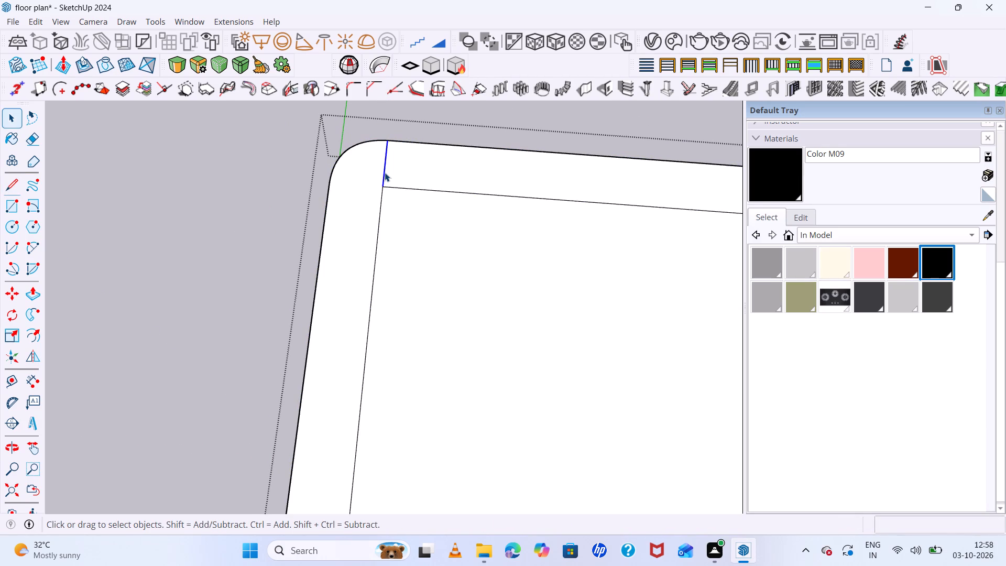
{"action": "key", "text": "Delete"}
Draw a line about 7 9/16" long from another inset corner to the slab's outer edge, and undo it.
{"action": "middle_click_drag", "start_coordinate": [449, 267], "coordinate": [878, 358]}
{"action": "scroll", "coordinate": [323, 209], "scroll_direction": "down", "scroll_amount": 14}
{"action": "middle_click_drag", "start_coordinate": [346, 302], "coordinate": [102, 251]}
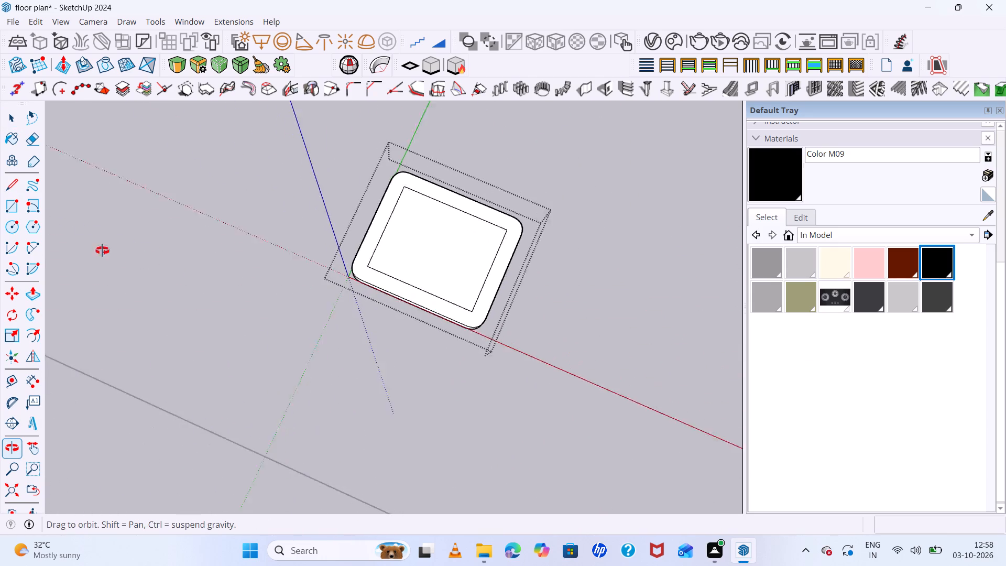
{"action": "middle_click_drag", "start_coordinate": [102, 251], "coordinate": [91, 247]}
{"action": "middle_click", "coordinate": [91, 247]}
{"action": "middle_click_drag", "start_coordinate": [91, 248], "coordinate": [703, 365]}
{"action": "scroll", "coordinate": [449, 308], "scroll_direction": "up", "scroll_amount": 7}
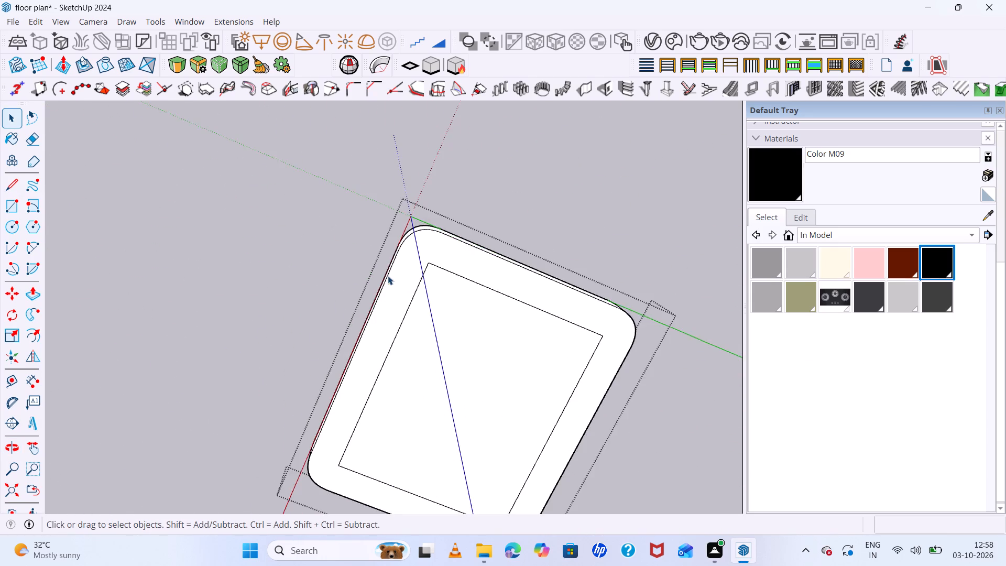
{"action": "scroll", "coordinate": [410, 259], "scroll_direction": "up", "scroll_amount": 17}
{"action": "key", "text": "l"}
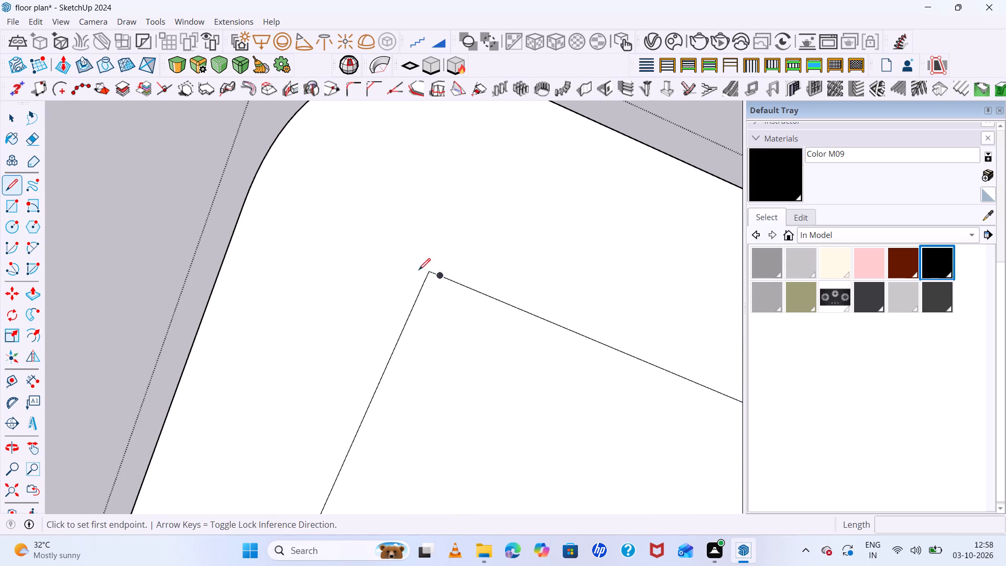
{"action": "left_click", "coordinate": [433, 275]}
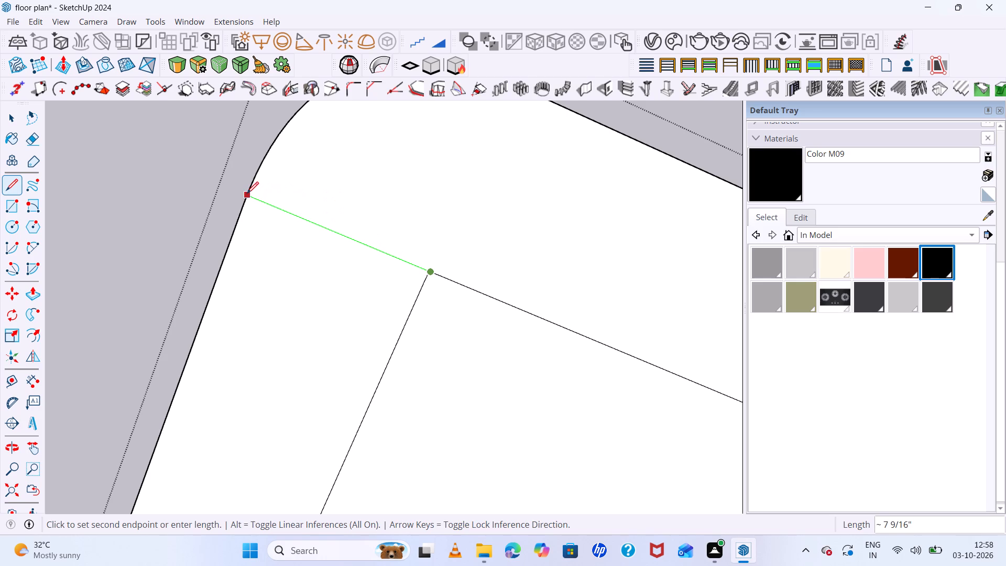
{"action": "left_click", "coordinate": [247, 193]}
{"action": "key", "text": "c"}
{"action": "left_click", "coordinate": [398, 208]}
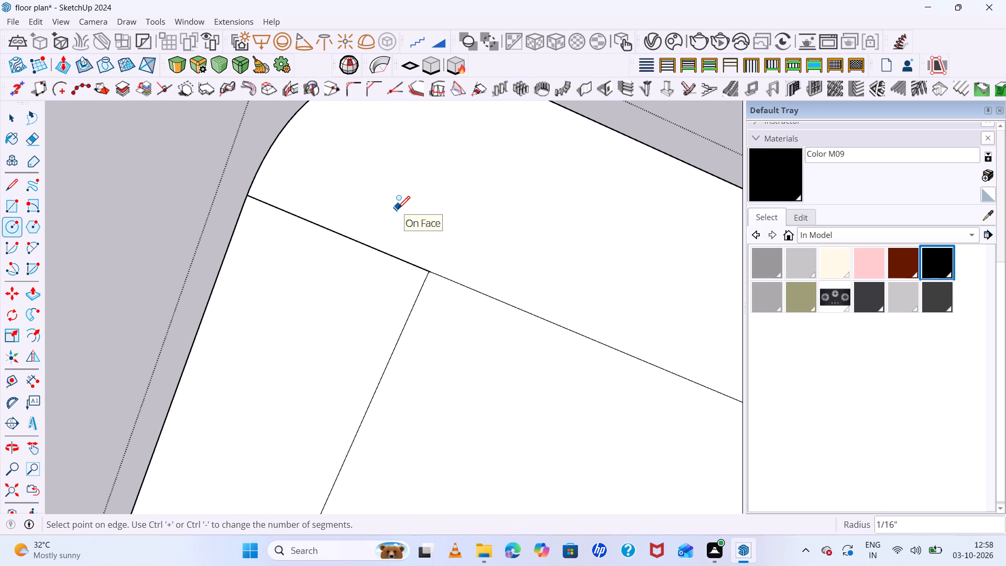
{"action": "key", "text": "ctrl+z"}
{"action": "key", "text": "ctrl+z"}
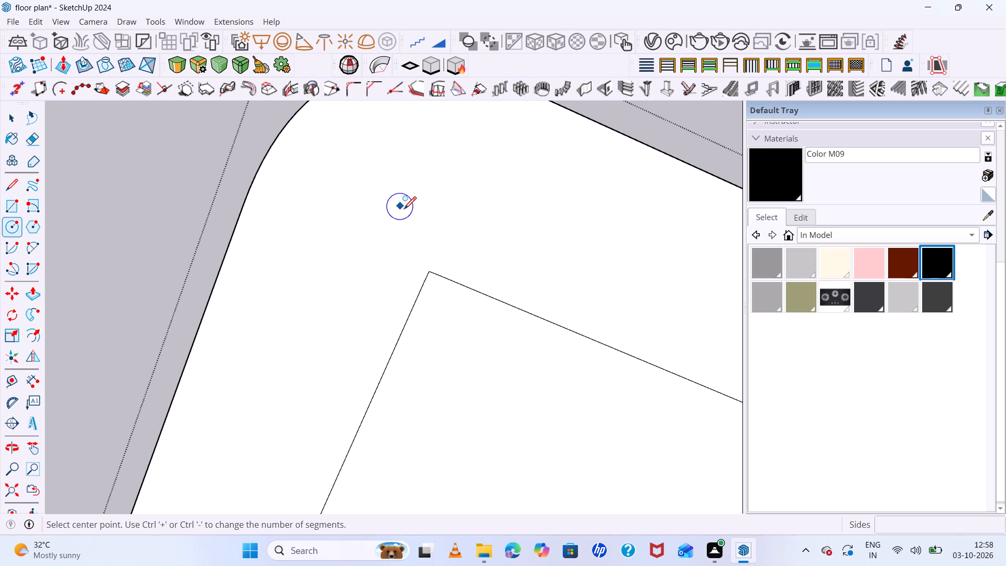
Undo the inset rectangle on the slab's top face, leaving only the rounded outline.
{"action": "key", "text": "space"}
{"action": "triple_click", "coordinate": [436, 226]}
{"action": "double_click", "coordinate": [436, 226]}
{"action": "triple_click", "coordinate": [364, 240]}
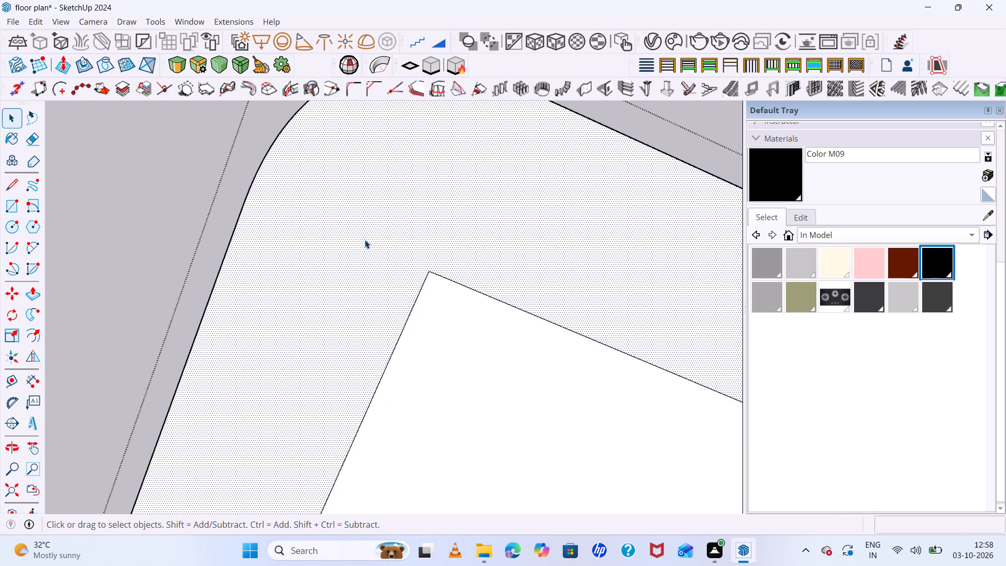
{"action": "scroll", "coordinate": [405, 244], "scroll_direction": "down", "scroll_amount": 13}
{"action": "left_click", "coordinate": [472, 300]}
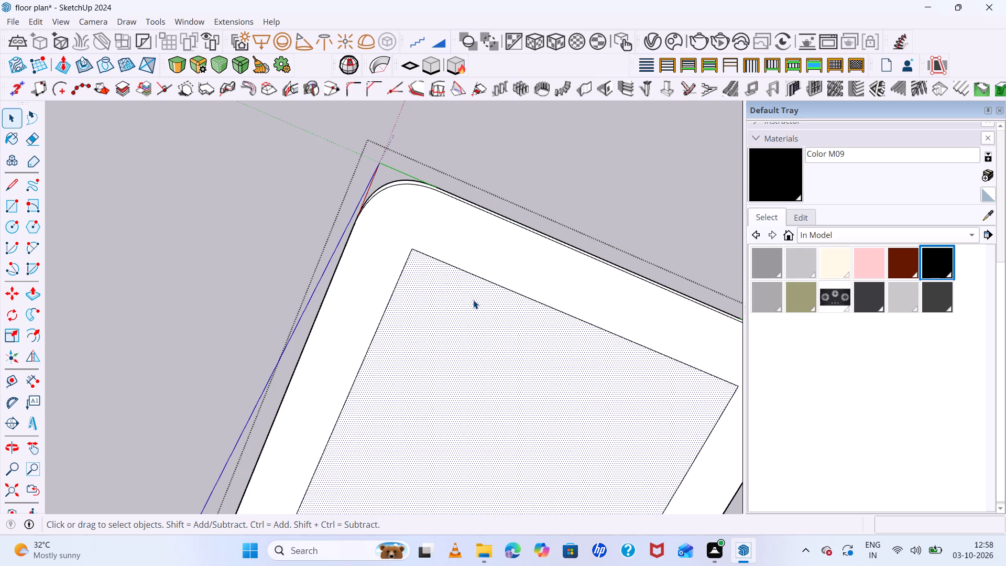
{"action": "scroll", "coordinate": [441, 259], "scroll_direction": "down", "scroll_amount": 11}
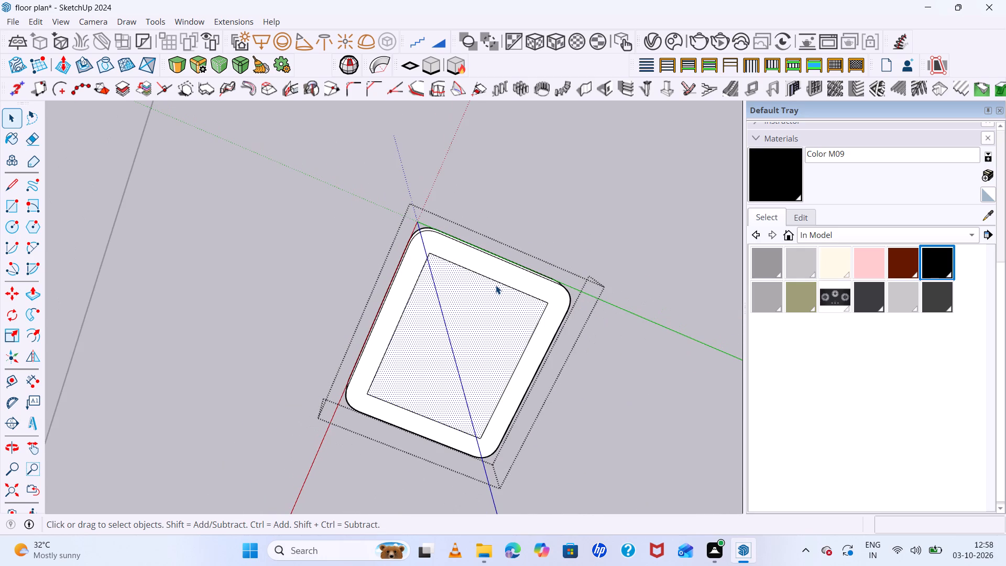
{"action": "key", "text": "ctrl+z"}
{"action": "key", "text": "ctrl+z"}
{"action": "scroll", "coordinate": [429, 249], "scroll_direction": "up", "scroll_amount": 6}
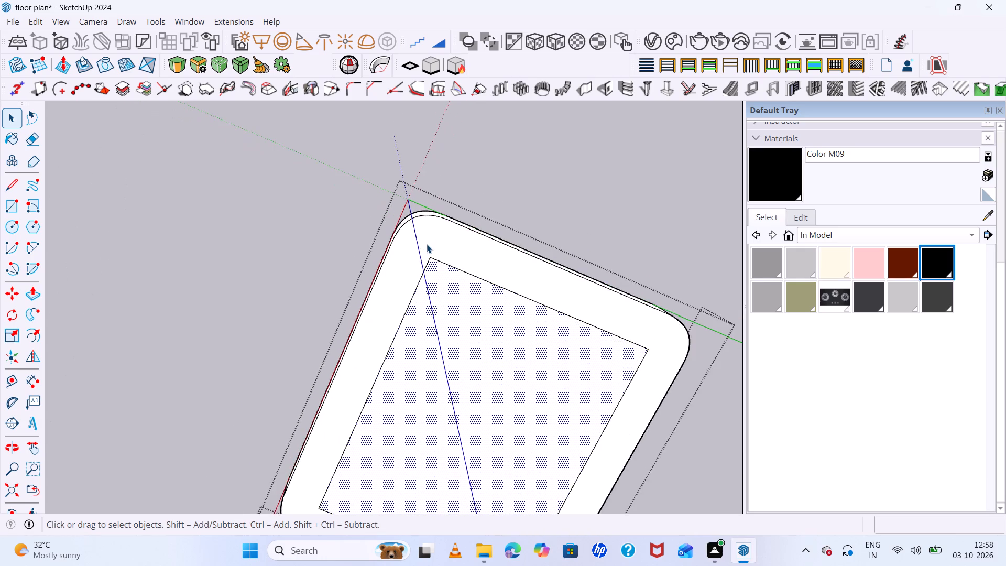
{"action": "scroll", "coordinate": [427, 244], "scroll_direction": "up", "scroll_amount": 6}
{"action": "scroll", "coordinate": [400, 224], "scroll_direction": "down", "scroll_amount": 1}
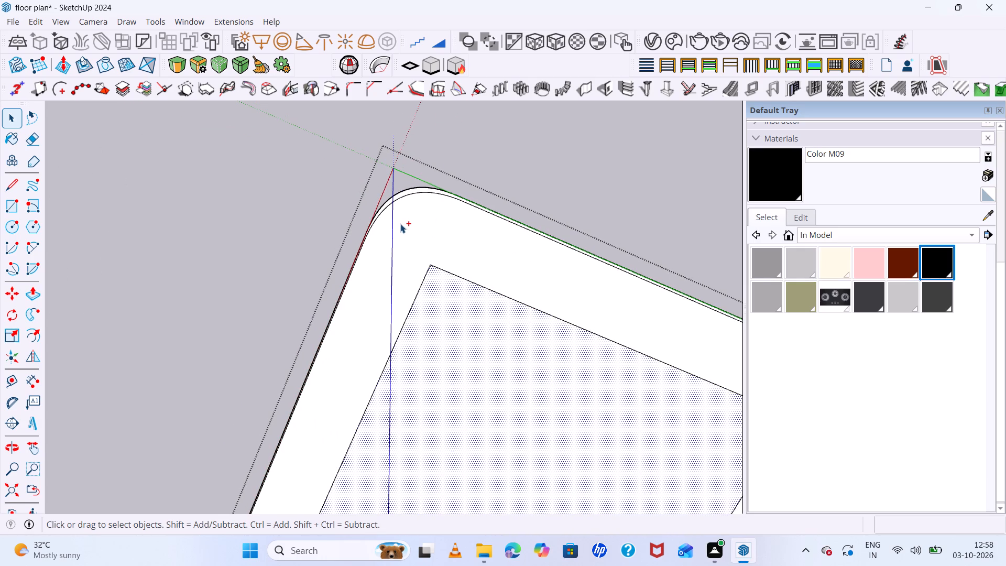
{"action": "key", "text": "ctrl+z"}
{"action": "scroll", "coordinate": [330, 240], "scroll_direction": "down", "scroll_amount": 13}
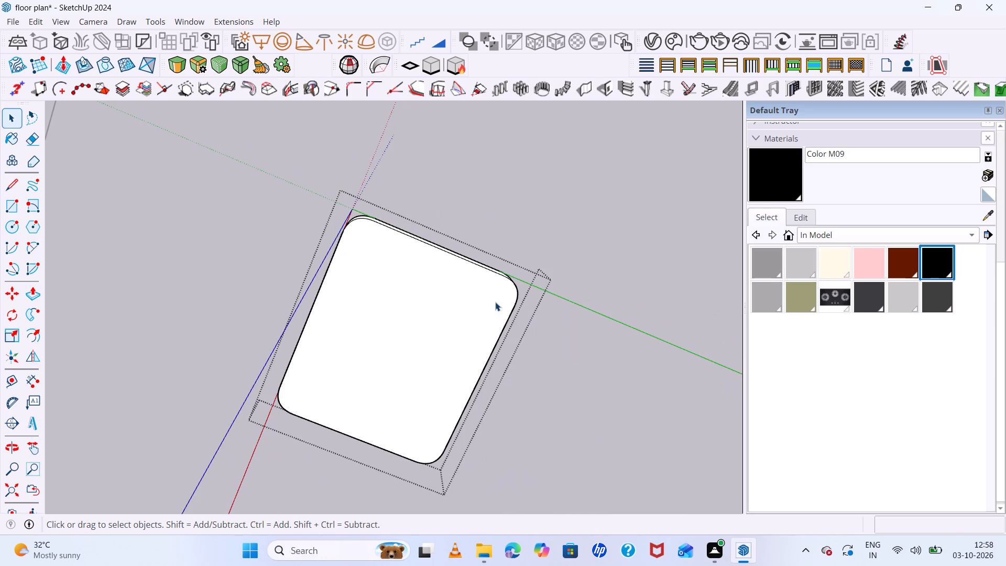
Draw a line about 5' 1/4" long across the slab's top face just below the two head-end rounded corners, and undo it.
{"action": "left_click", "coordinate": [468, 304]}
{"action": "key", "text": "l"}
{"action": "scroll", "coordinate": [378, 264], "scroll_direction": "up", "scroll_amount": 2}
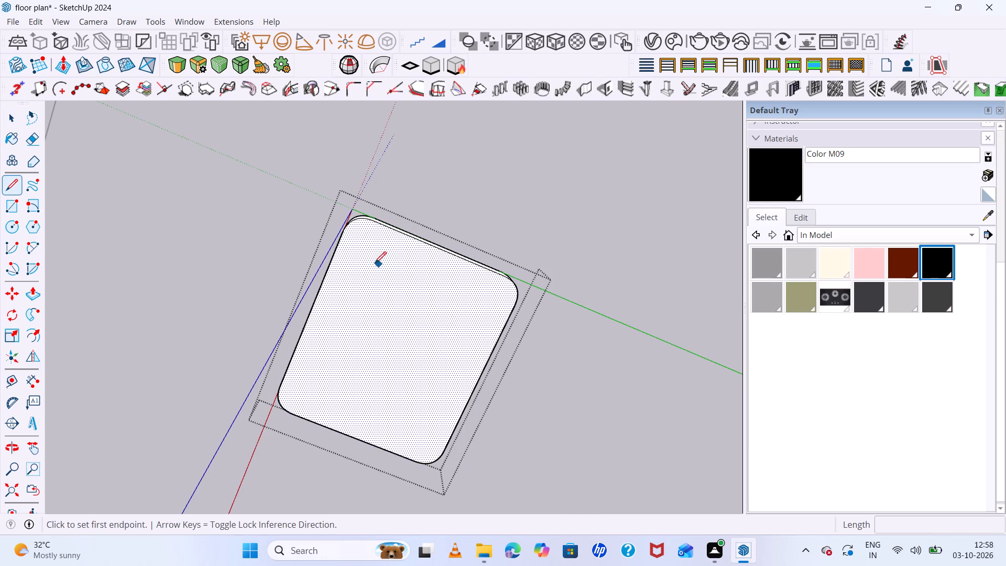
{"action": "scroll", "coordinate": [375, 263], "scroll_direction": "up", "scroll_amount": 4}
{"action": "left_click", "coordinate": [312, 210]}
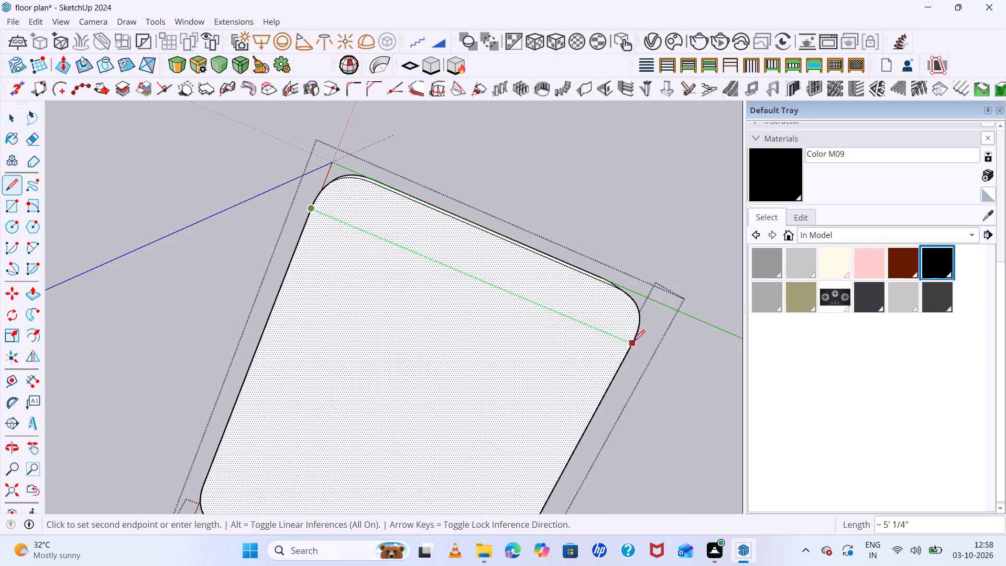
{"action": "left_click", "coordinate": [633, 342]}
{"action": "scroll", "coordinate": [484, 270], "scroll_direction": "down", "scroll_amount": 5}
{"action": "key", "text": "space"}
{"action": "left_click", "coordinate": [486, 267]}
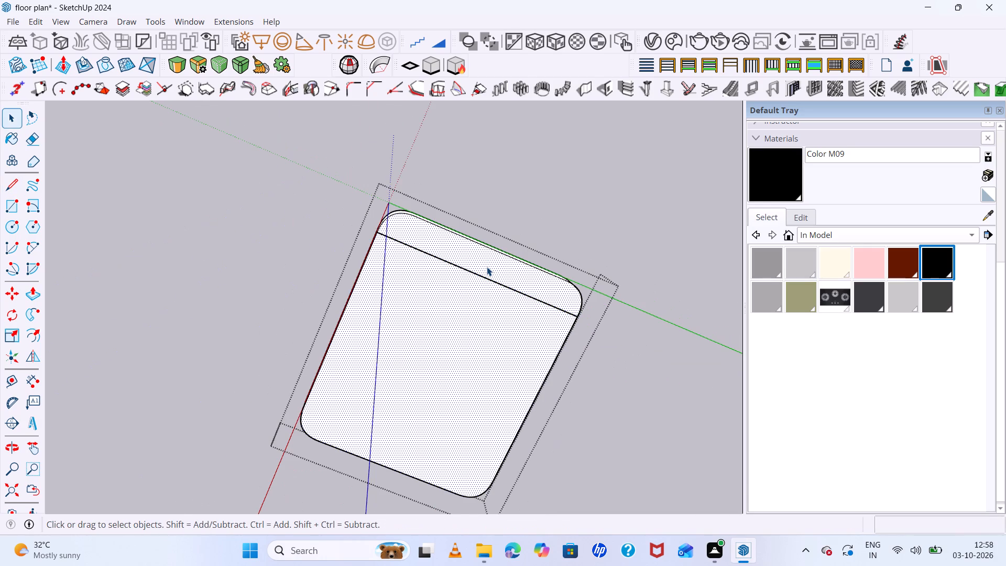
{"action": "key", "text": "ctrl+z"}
Draw a rectangle about 6 1/8" by 5' 1/4" across the slab's top near the head end and erase its inner long edge.
{"action": "scroll", "coordinate": [436, 250], "scroll_direction": "up", "scroll_amount": 4}
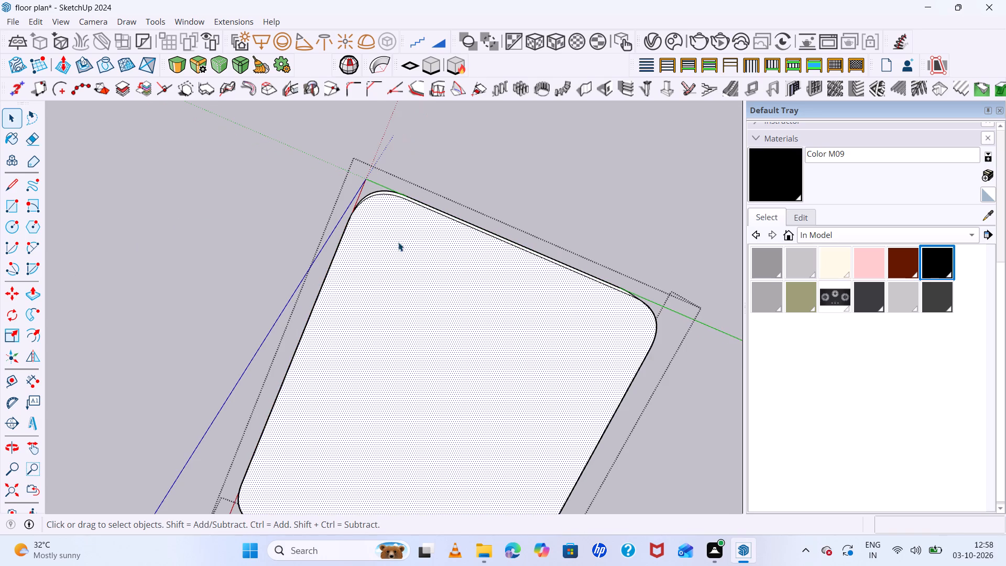
{"action": "key", "text": "r"}
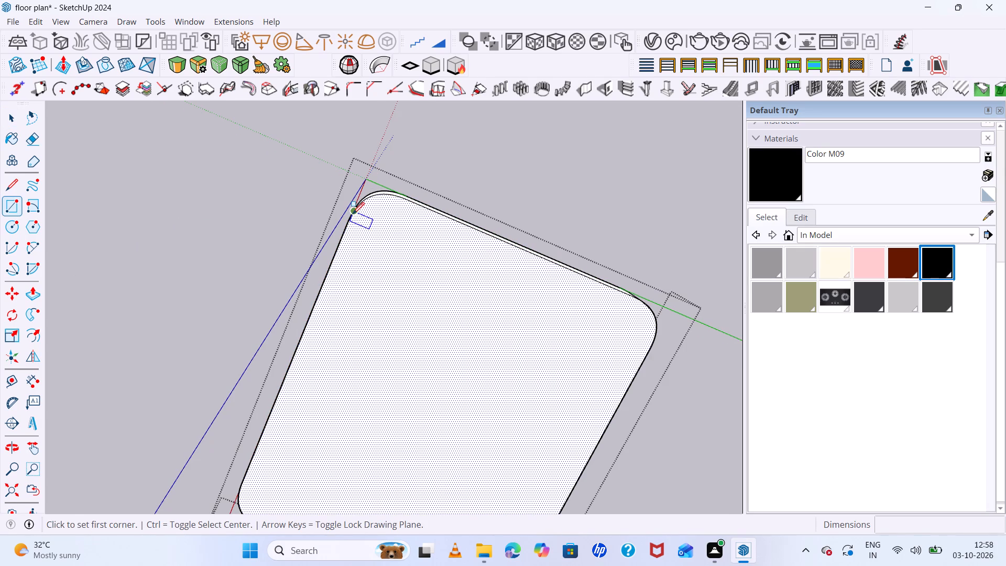
{"action": "left_click", "coordinate": [348, 227]}
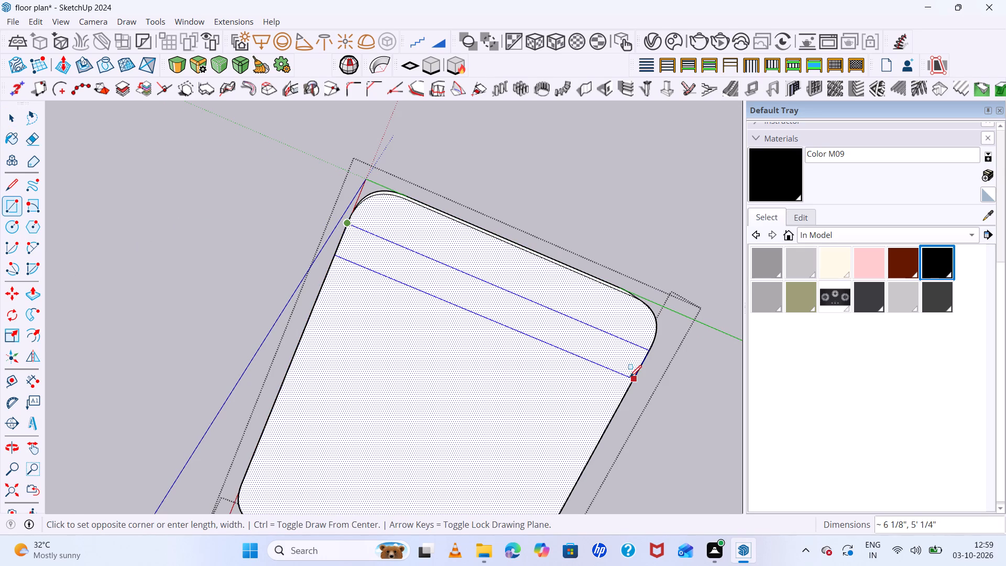
{"action": "left_click", "coordinate": [635, 379]}
{"action": "middle_click_drag", "start_coordinate": [478, 324], "coordinate": [492, 333]}
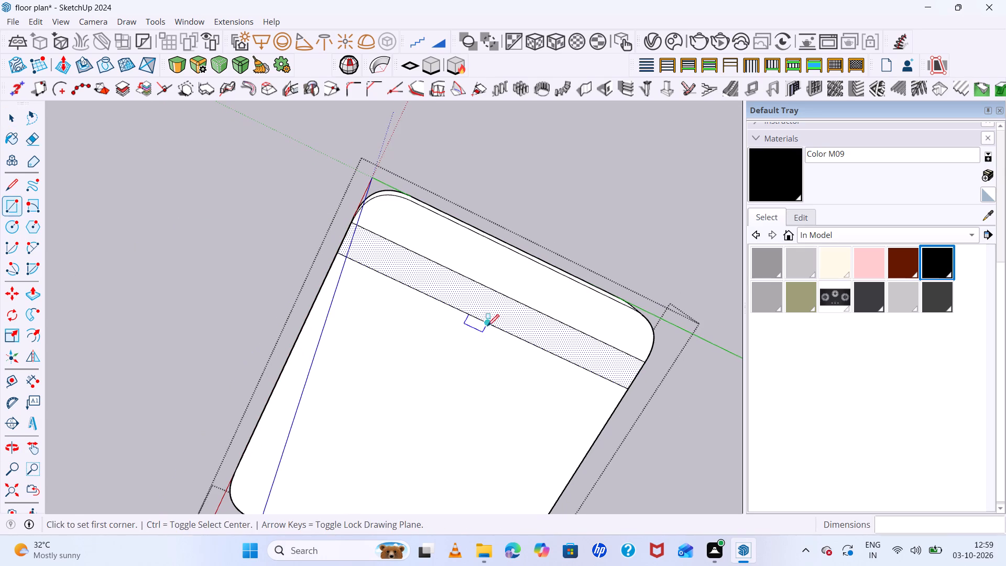
{"action": "key", "text": "space"}
{"action": "key", "text": "e"}
{"action": "left_click_drag", "start_coordinate": [464, 308], "coordinate": [446, 327]}
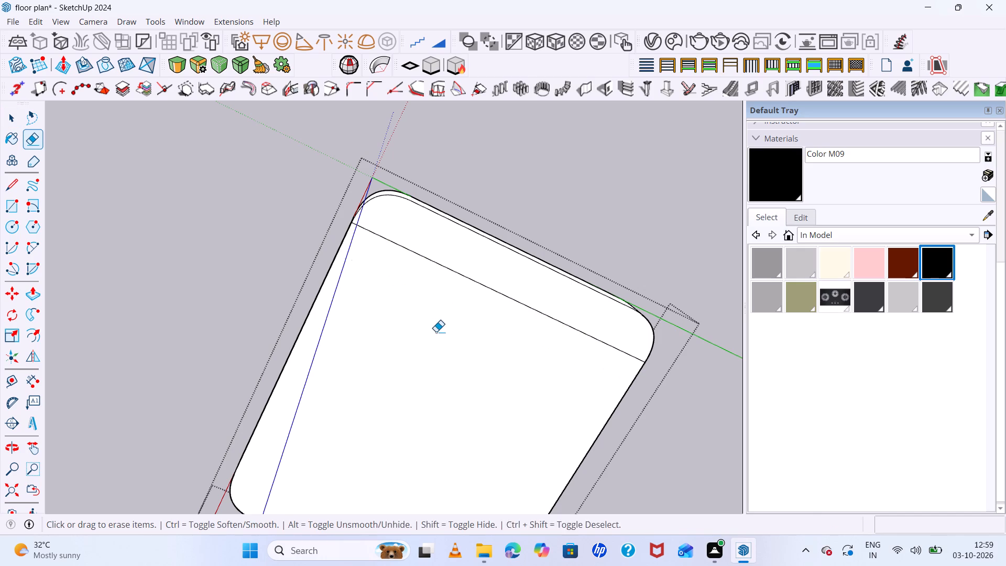
Push/Pull the narrow head-end strip of the slab's top up about 2' 7 3/4" to form the headboard.
{"action": "key", "text": "space"}
{"action": "left_click", "coordinate": [508, 271]}
{"action": "scroll", "coordinate": [365, 293], "scroll_direction": "down", "scroll_amount": 5}
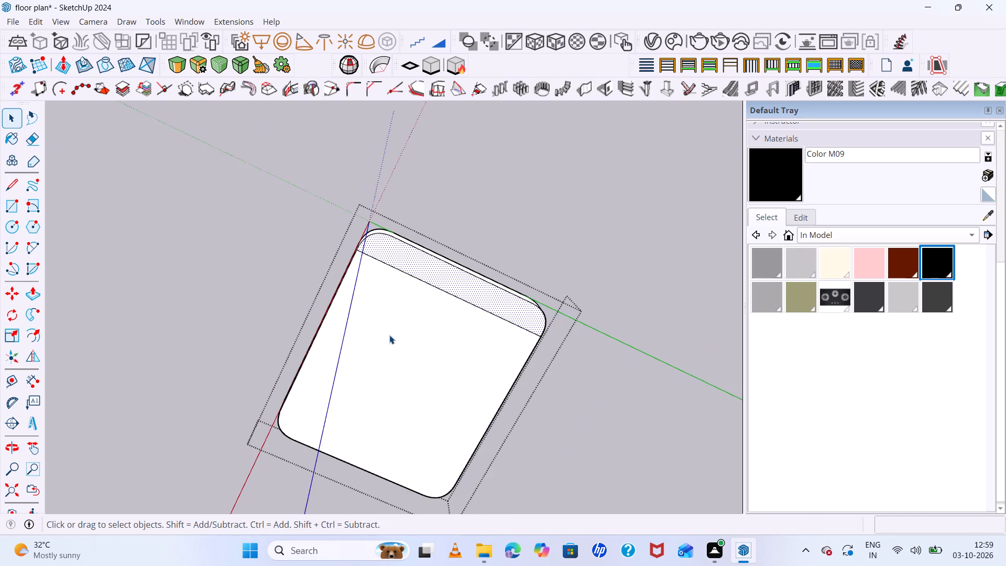
{"action": "middle_click_drag", "start_coordinate": [441, 374], "coordinate": [562, 226]}
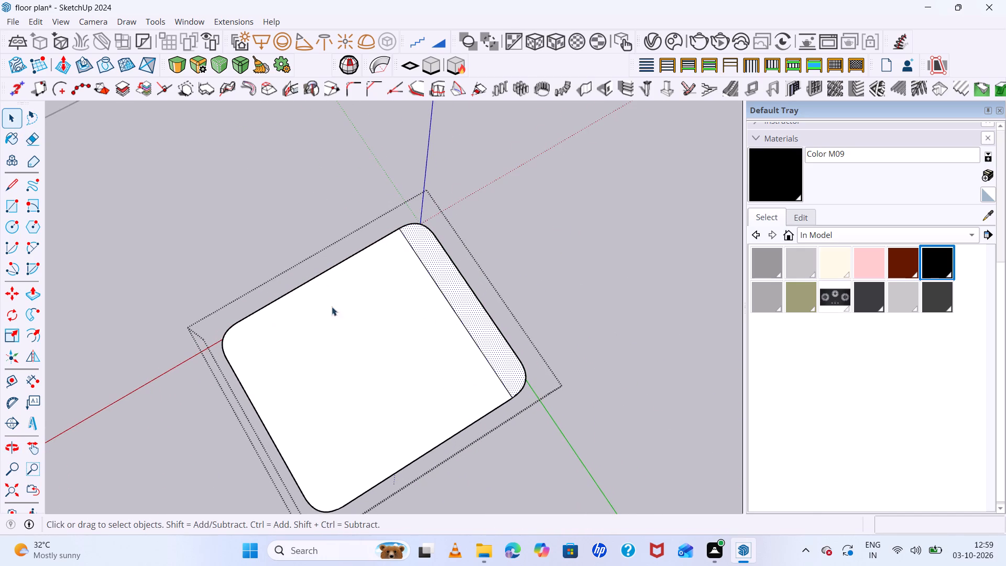
{"action": "scroll", "coordinate": [306, 304], "scroll_direction": "down", "scroll_amount": 5}
{"action": "middle_click_drag", "start_coordinate": [515, 378], "coordinate": [786, 341]}
{"action": "scroll", "coordinate": [388, 285], "scroll_direction": "up", "scroll_amount": 4}
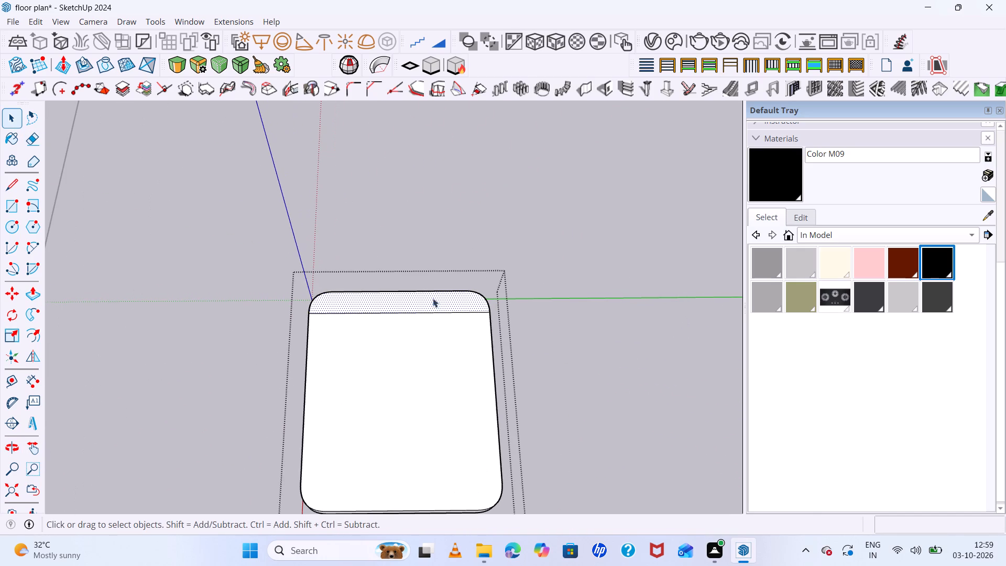
{"action": "key", "text": "p"}
{"action": "double_click", "coordinate": [463, 305]}
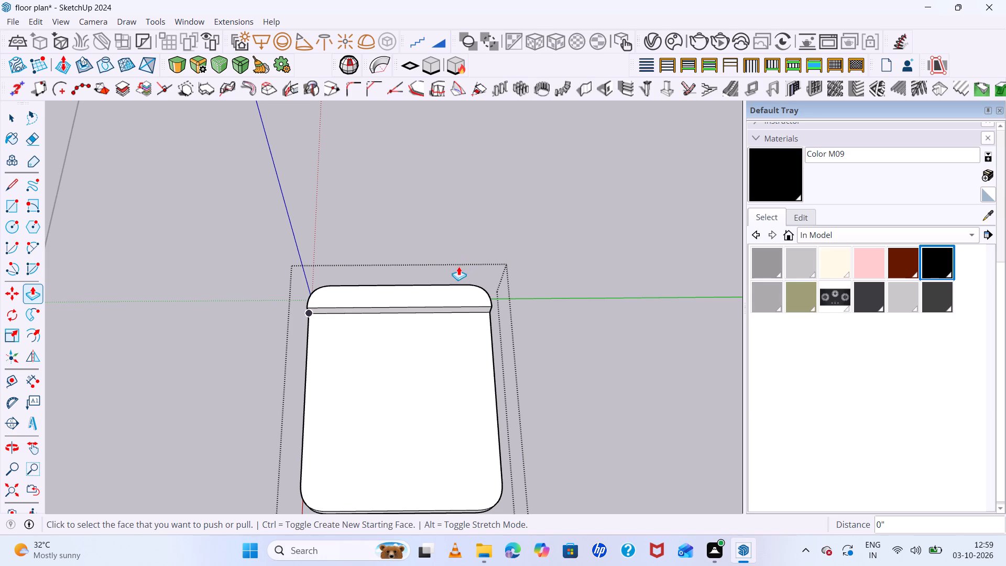
{"action": "key", "text": "ctrl+z"}
{"action": "left_click", "coordinate": [448, 300]}
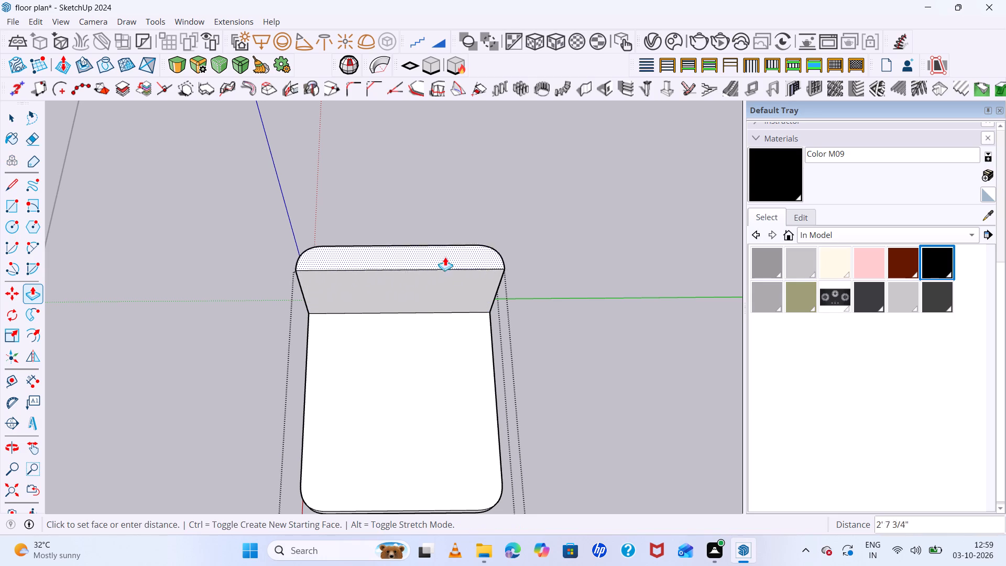
{"action": "left_click", "coordinate": [441, 260]}
Examine the headboard and base from several sides, leave the group and select the bed group.
{"action": "middle_click_drag", "start_coordinate": [546, 316], "coordinate": [533, 165]}
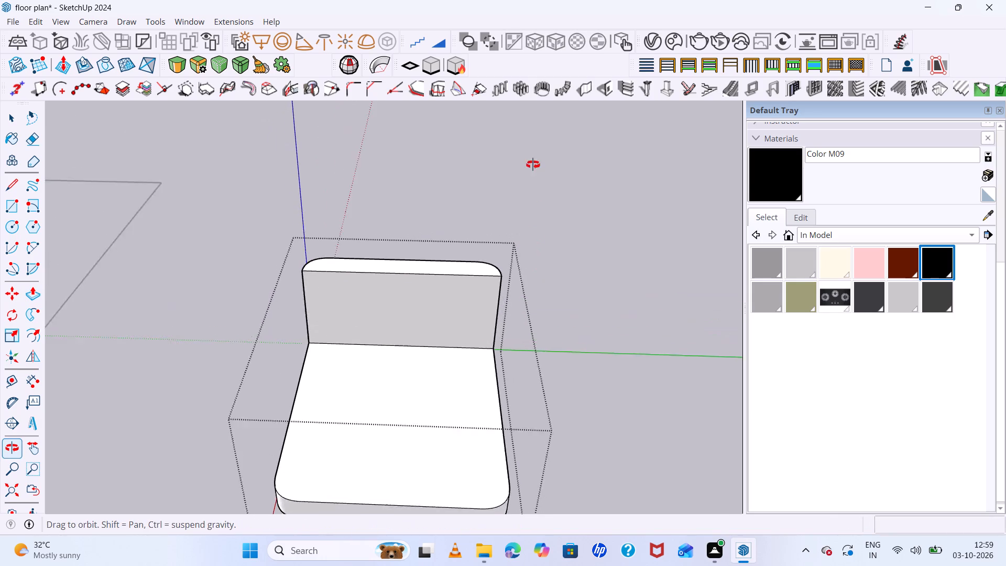
{"action": "middle_click_drag", "start_coordinate": [533, 165], "coordinate": [540, 137]}
{"action": "middle_click_drag", "start_coordinate": [599, 344], "coordinate": [741, 252]}
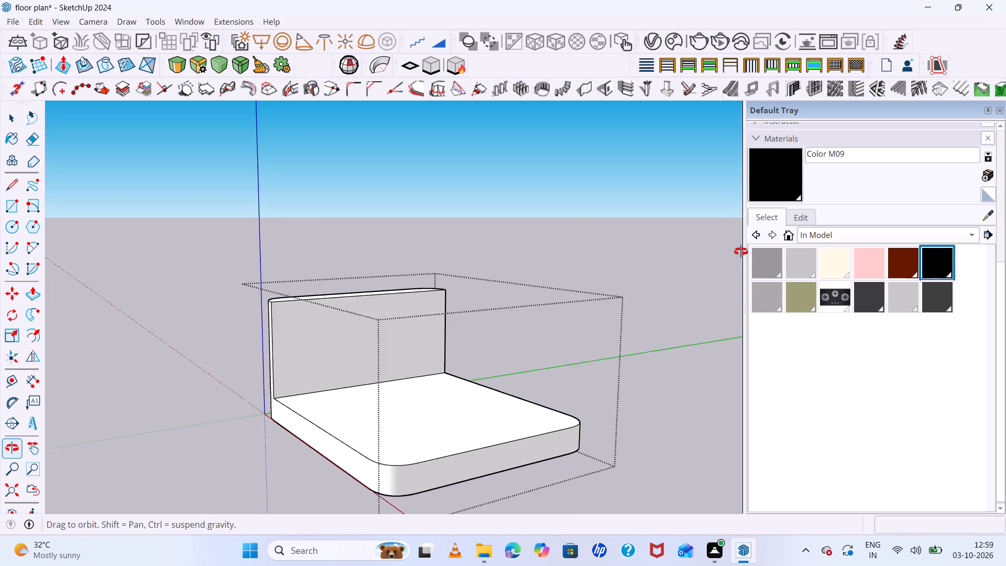
{"action": "middle_click_drag", "start_coordinate": [741, 252], "coordinate": [111, 221]}
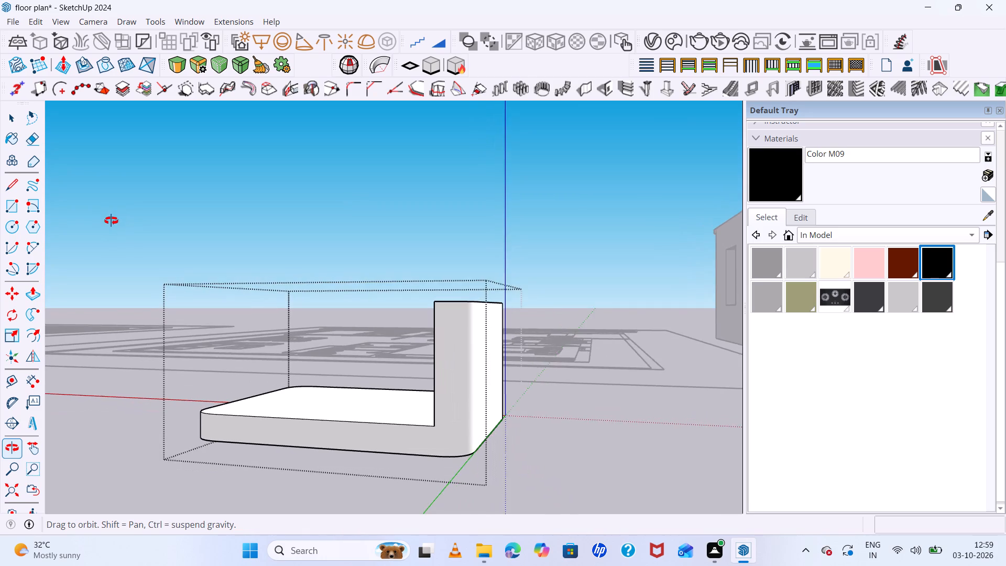
{"action": "middle_click_drag", "start_coordinate": [111, 221], "coordinate": [668, 285]}
{"action": "key", "text": "space"}
{"action": "left_click", "coordinate": [419, 428]}
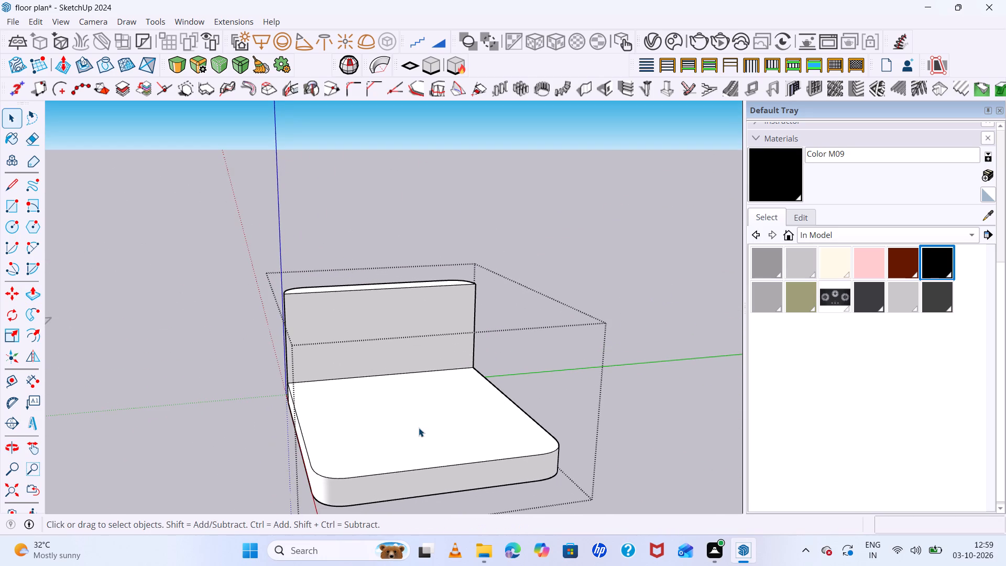
{"action": "left_click", "coordinate": [634, 305]}
{"action": "left_click", "coordinate": [404, 445]}
{"action": "middle_click_drag", "start_coordinate": [499, 438], "coordinate": [466, 513]}
{"action": "scroll", "coordinate": [466, 513], "scroll_direction": "up", "scroll_amount": 1}
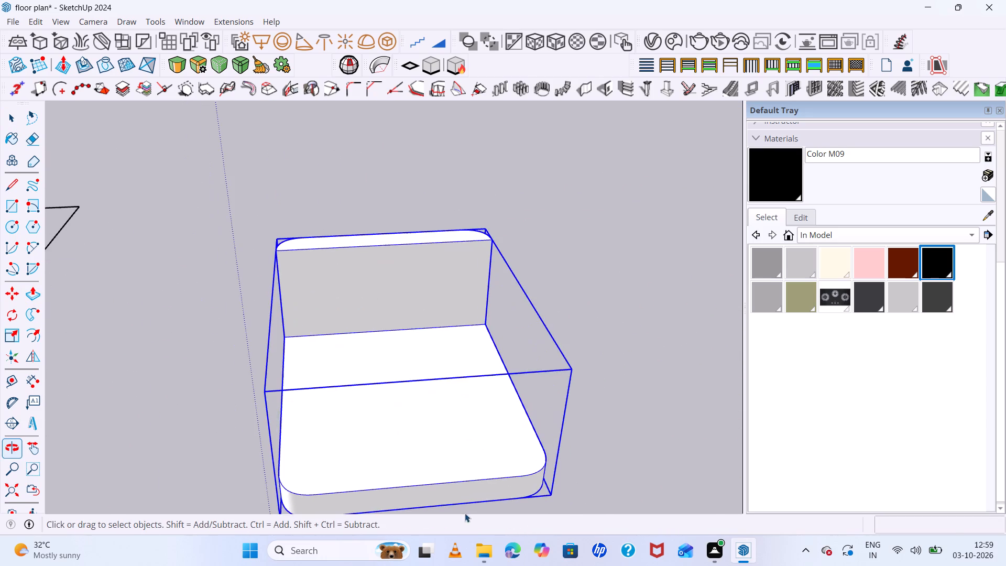
Draw a rectangle about 3' 11 3/4" by 4' 3/4" on the bed base's top in front of the headboard.
{"action": "scroll", "coordinate": [441, 415], "scroll_direction": "up", "scroll_amount": 4}
{"action": "left_click", "coordinate": [614, 323]}
{"action": "middle_click_drag", "start_coordinate": [460, 419], "coordinate": [450, 503]}
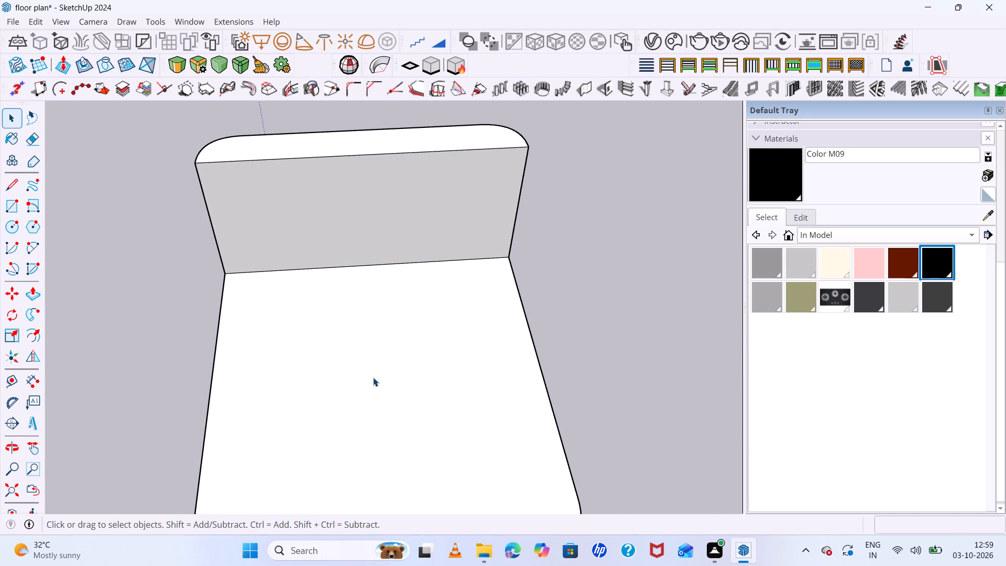
{"action": "key", "text": "r"}
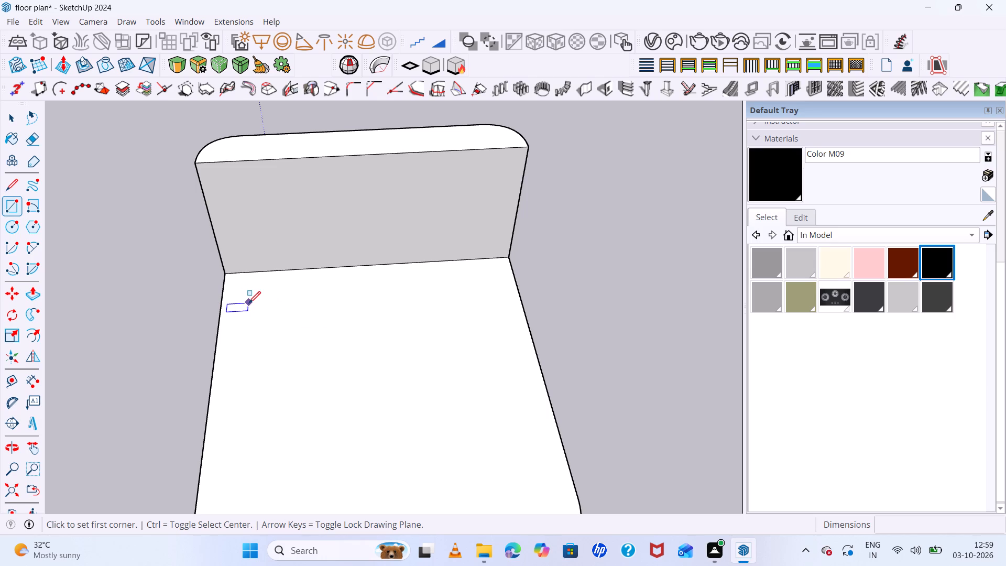
{"action": "left_click", "coordinate": [249, 303]}
{"action": "scroll", "coordinate": [435, 380], "scroll_direction": "down", "scroll_amount": 12}
{"action": "scroll", "coordinate": [476, 418], "scroll_direction": "up", "scroll_amount": 5}
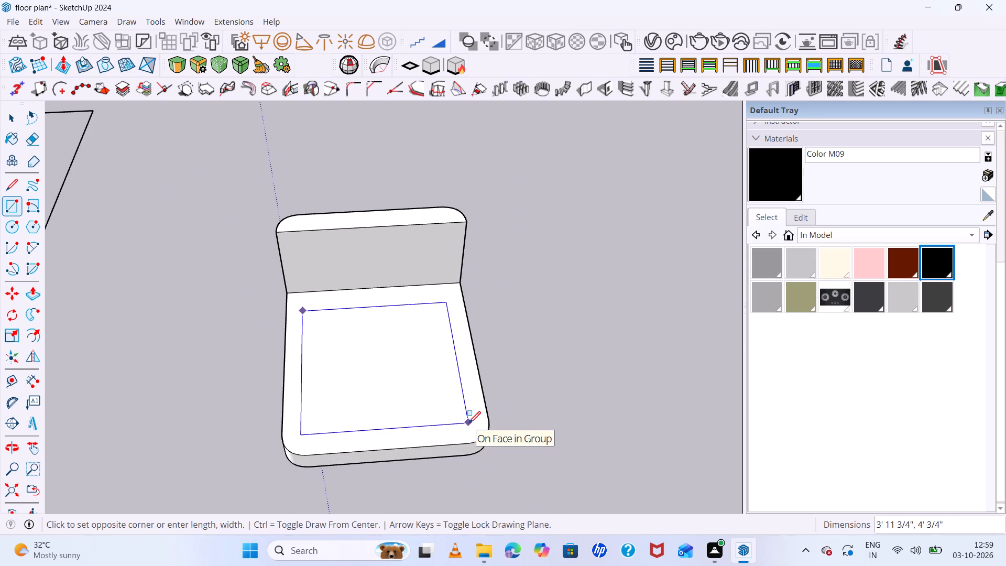
{"action": "left_click", "coordinate": [469, 423]}
Push/Pull the rectangle on the base's top up about 3 15/16" to form the mattress block.
{"action": "key", "text": "space"}
{"action": "left_click", "coordinate": [412, 340]}
{"action": "key", "text": "p"}
{"action": "left_click", "coordinate": [412, 341]}
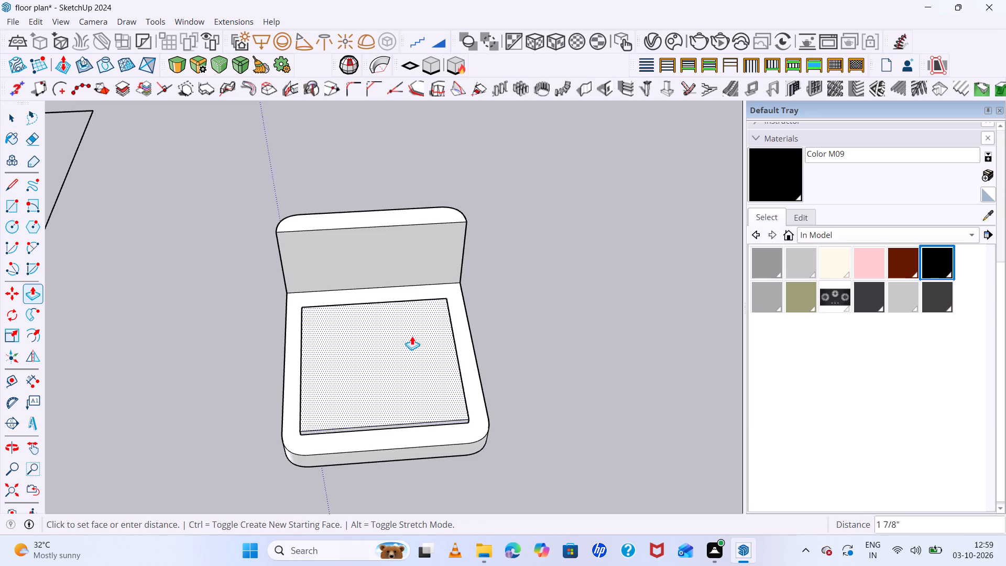
{"action": "left_click", "coordinate": [411, 333]}
Select the whole mattress block with all its faces and edges and make it a group.
{"action": "middle_click_drag", "start_coordinate": [466, 417], "coordinate": [535, 433]}
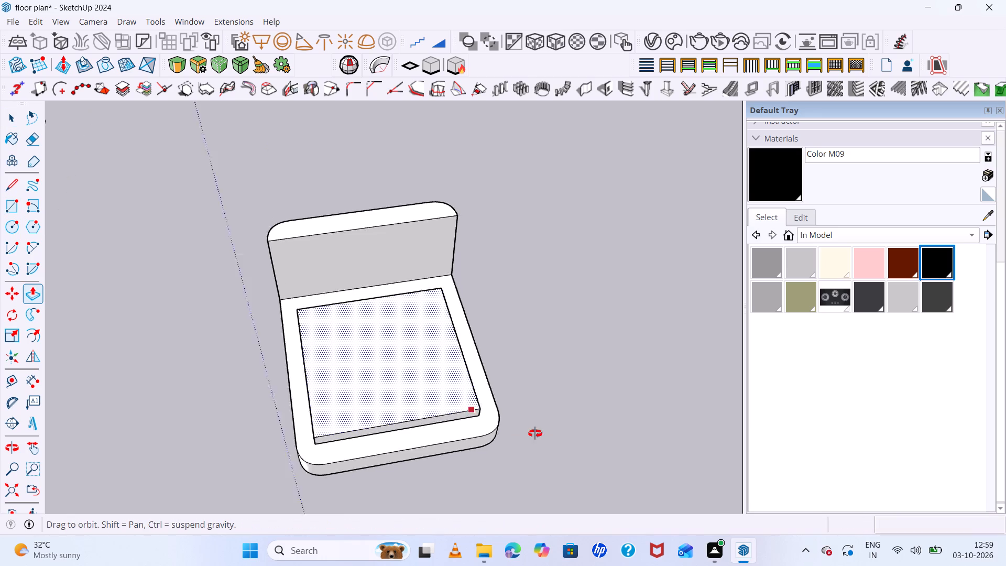
{"action": "middle_click_drag", "start_coordinate": [535, 433], "coordinate": [0, 377]}
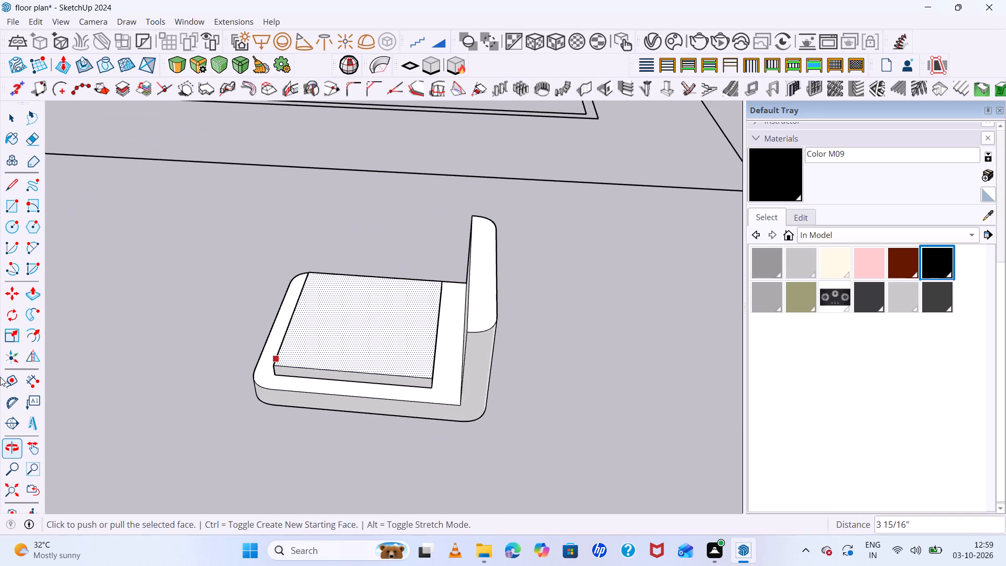
{"action": "middle_click", "coordinate": [0, 377]}
{"action": "scroll", "coordinate": [326, 369], "scroll_direction": "up", "scroll_amount": 11}
{"action": "key", "text": "space"}
{"action": "triple_click", "coordinate": [421, 349]}
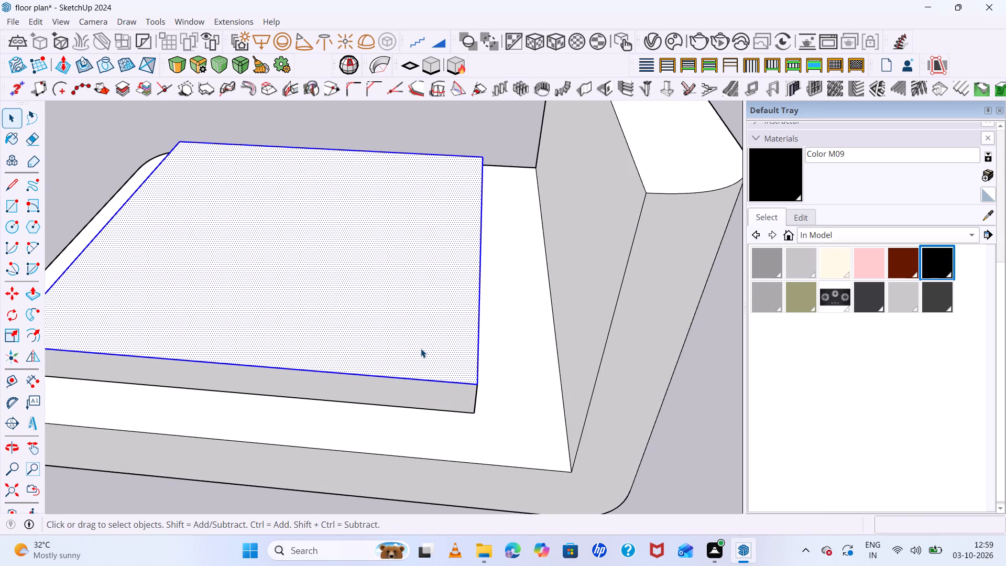
{"action": "right_click", "coordinate": [421, 349]}
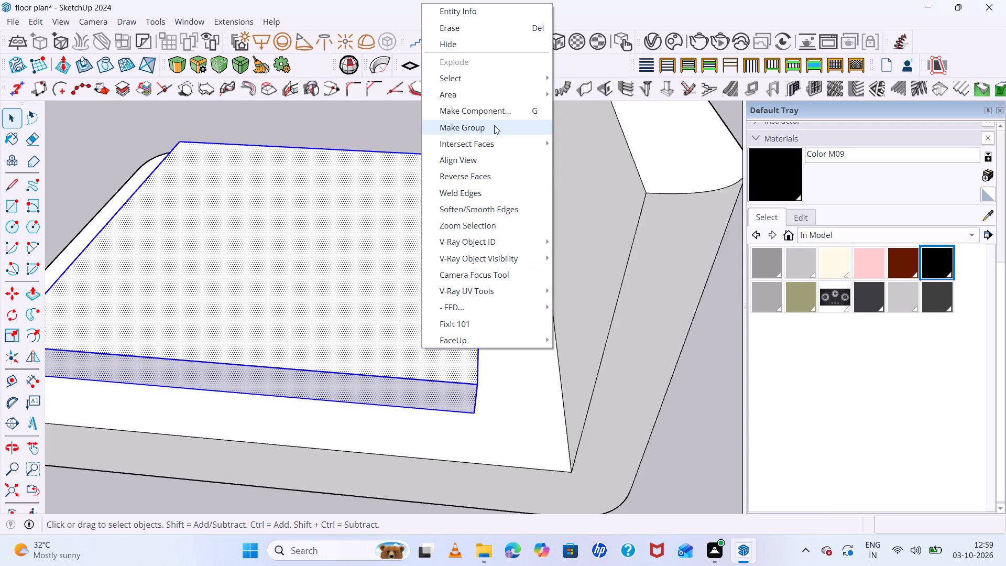
{"action": "left_click", "coordinate": [489, 134]}
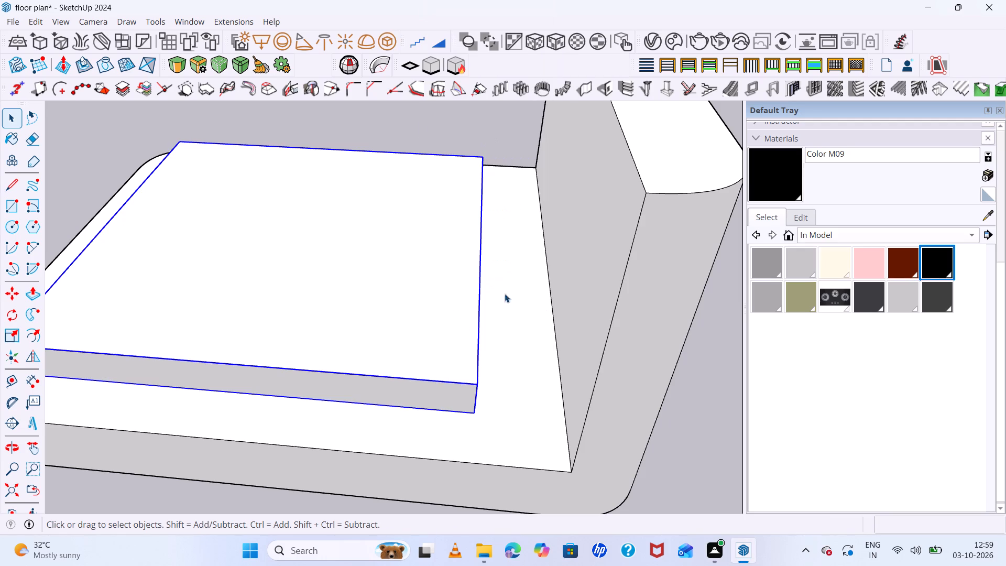
Move the mattress group about 8 3/4" across the base's top, up against the headboard.
{"action": "key", "text": "m"}
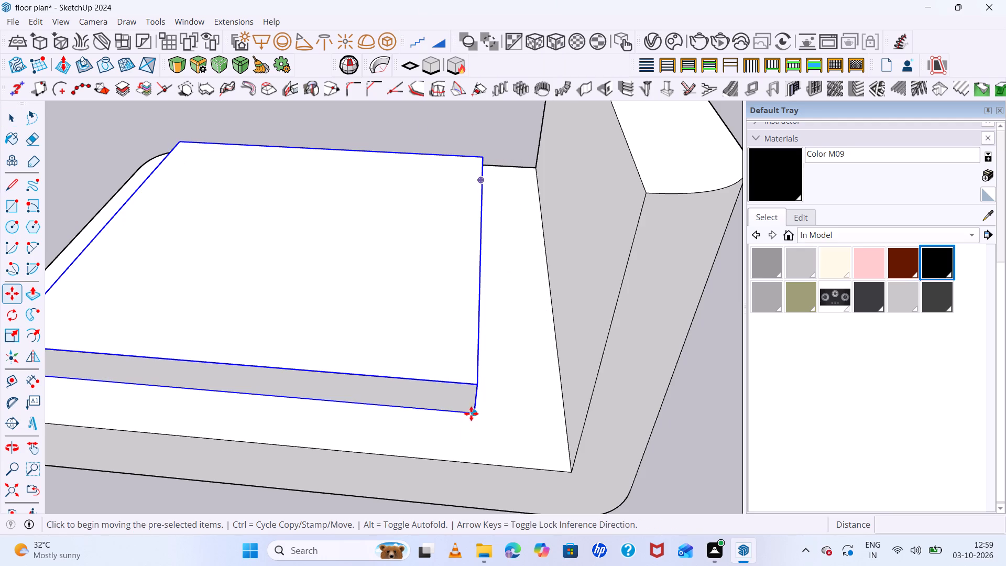
{"action": "left_click", "coordinate": [475, 413]}
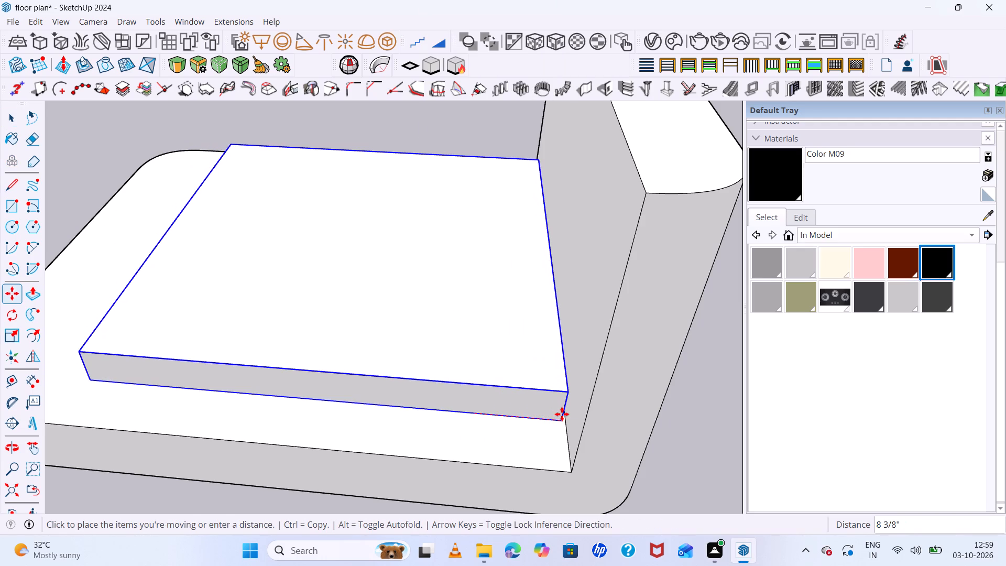
{"action": "scroll", "coordinate": [564, 420], "scroll_direction": "up", "scroll_amount": 6}
{"action": "left_click", "coordinate": [566, 420]}
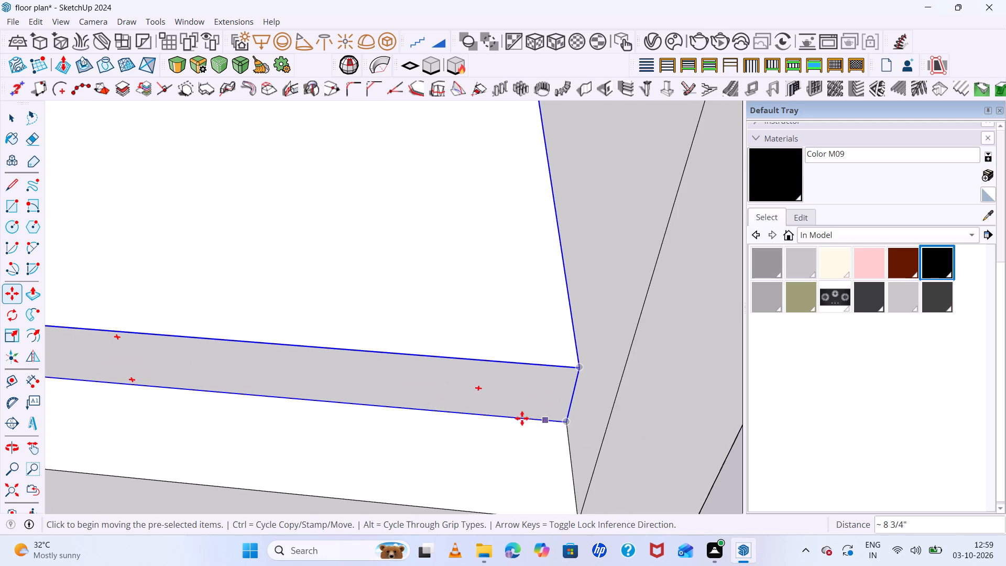
Open the mattress group and Push/Pull its foot-end side face outward about 10 3/16" to lengthen the mattress.
{"action": "scroll", "coordinate": [369, 377], "scroll_direction": "down", "scroll_amount": 20}
{"action": "scroll", "coordinate": [369, 377], "scroll_direction": "down", "scroll_amount": 1}
{"action": "scroll", "coordinate": [496, 339], "scroll_direction": "down", "scroll_amount": 8}
{"action": "middle_click_drag", "start_coordinate": [395, 382], "coordinate": [763, 470]}
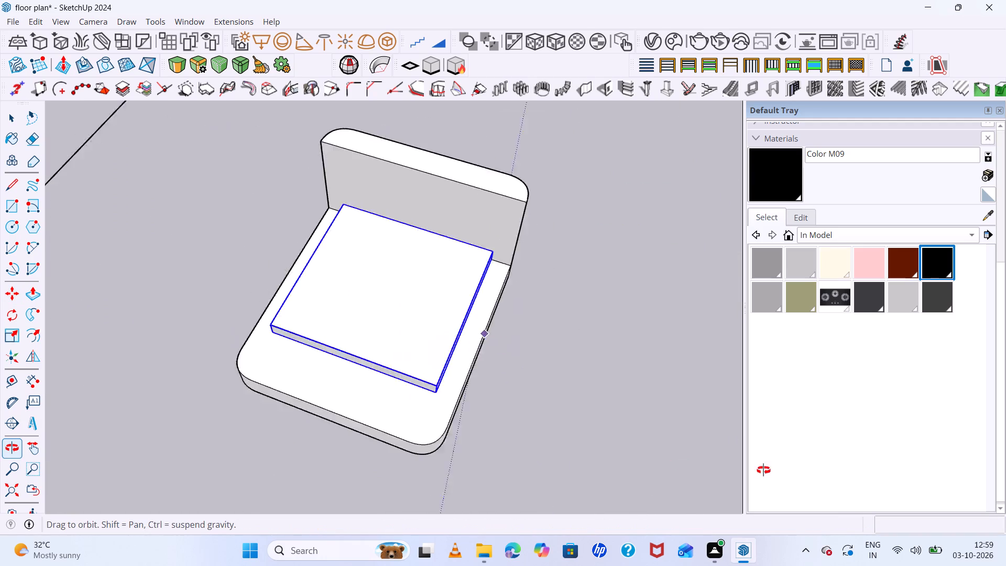
{"action": "middle_click_drag", "start_coordinate": [763, 470], "coordinate": [290, 289]}
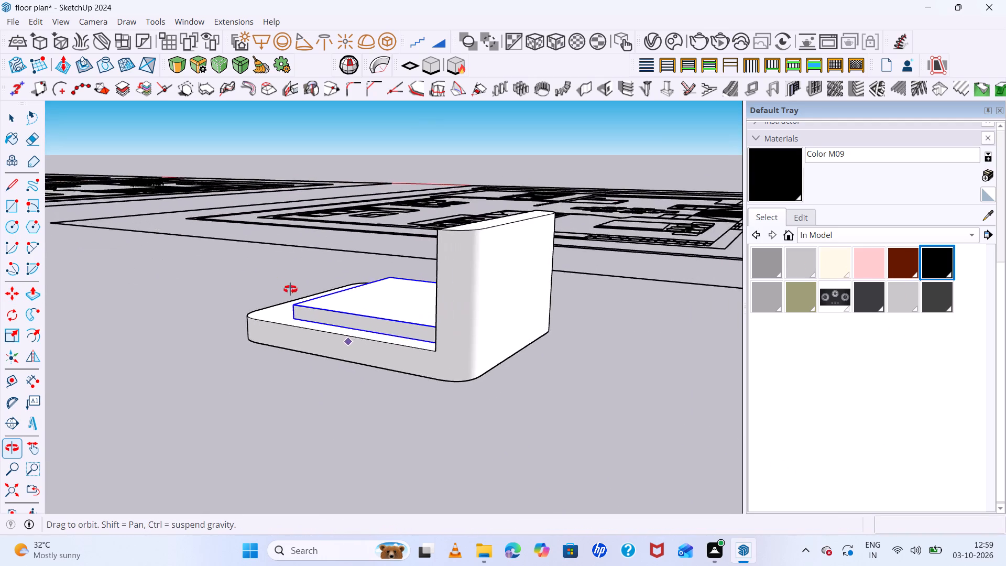
{"action": "middle_click_drag", "start_coordinate": [290, 289], "coordinate": [925, 369]}
{"action": "scroll", "coordinate": [518, 371], "scroll_direction": "up", "scroll_amount": 6}
{"action": "key", "text": "space"}
{"action": "triple_click", "coordinate": [357, 319]}
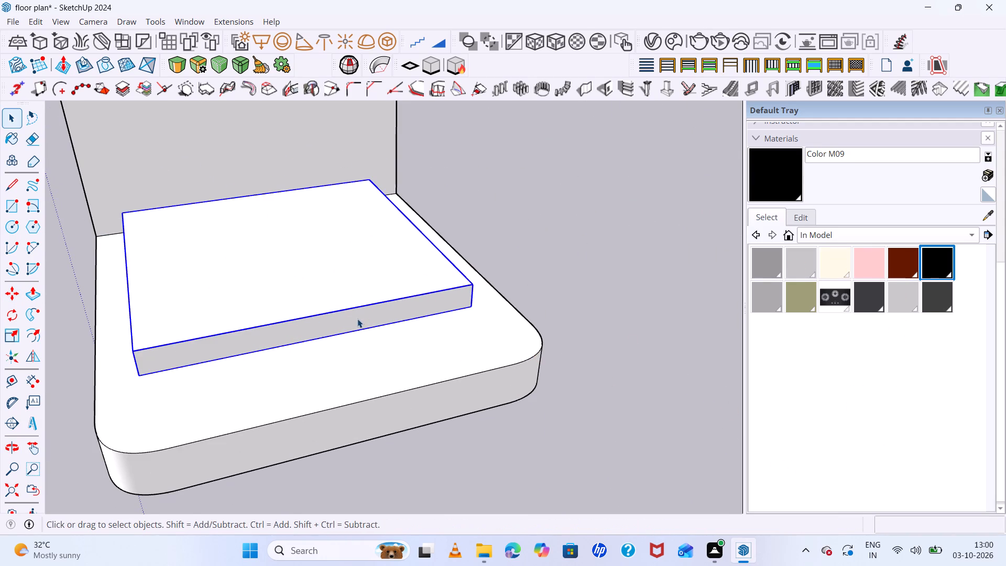
{"action": "left_click", "coordinate": [357, 318]}
{"action": "left_click", "coordinate": [357, 318]}
{"action": "scroll", "coordinate": [358, 318], "scroll_direction": "up", "scroll_amount": 3}
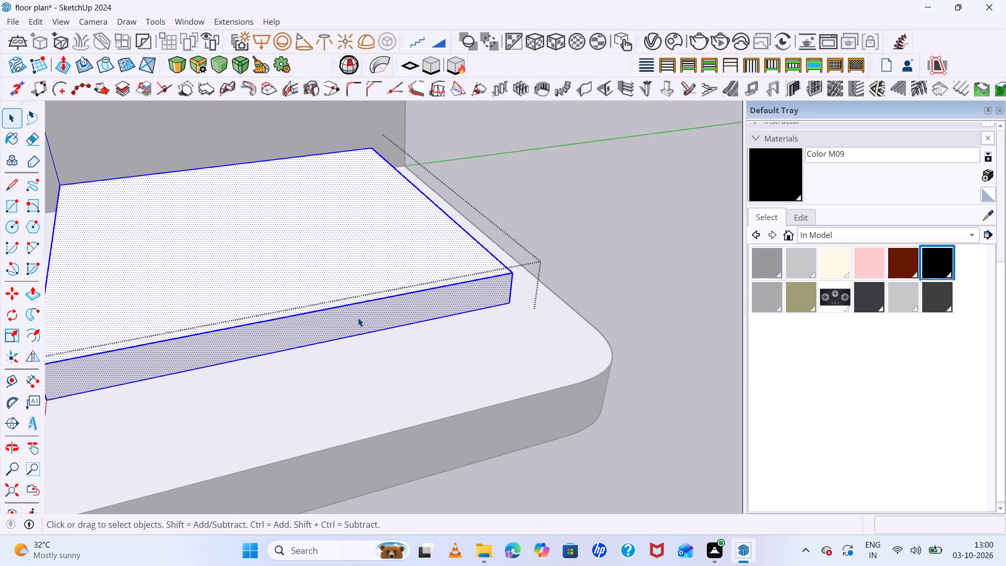
{"action": "scroll", "coordinate": [358, 318], "scroll_direction": "up", "scroll_amount": 1}
{"action": "left_click", "coordinate": [358, 318]}
{"action": "key", "text": "p"}
{"action": "left_click", "coordinate": [358, 318]}
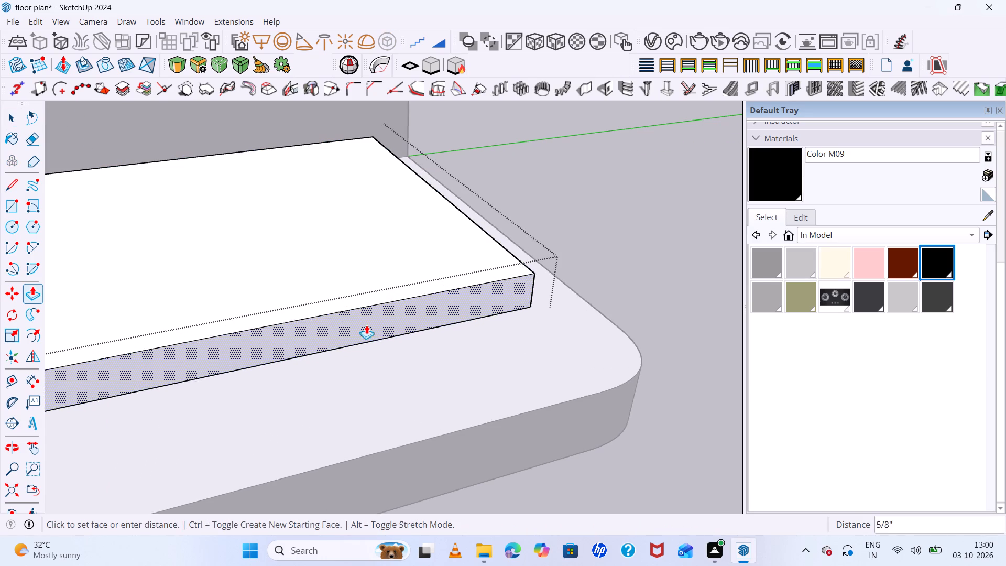
{"action": "left_click", "coordinate": [400, 377]}
Check the lengthened mattress on the base and leave the mattress group.
{"action": "scroll", "coordinate": [643, 296], "scroll_direction": "down", "scroll_amount": 5}
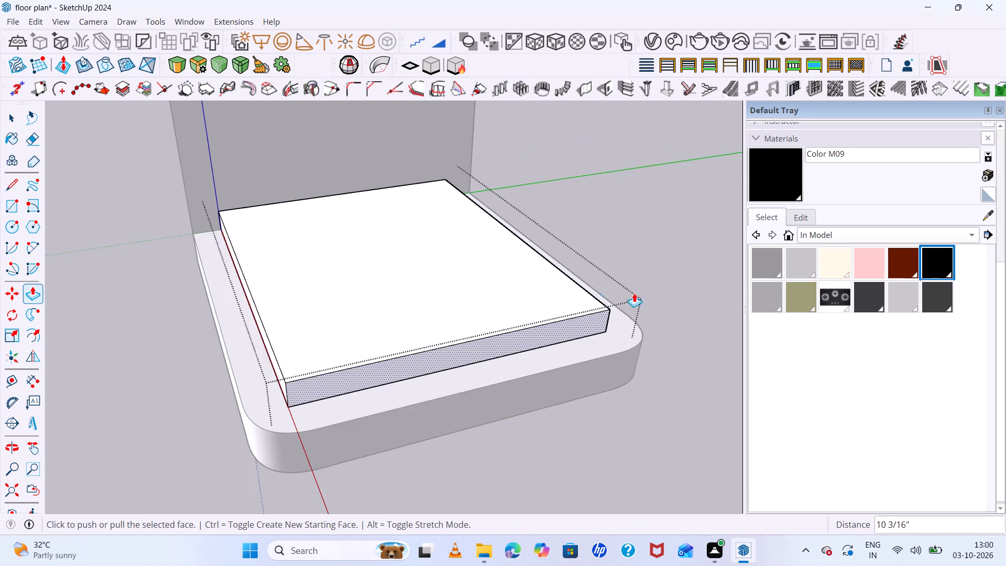
{"action": "scroll", "coordinate": [634, 293], "scroll_direction": "down", "scroll_amount": 6}
{"action": "middle_click_drag", "start_coordinate": [554, 315], "coordinate": [453, 478]}
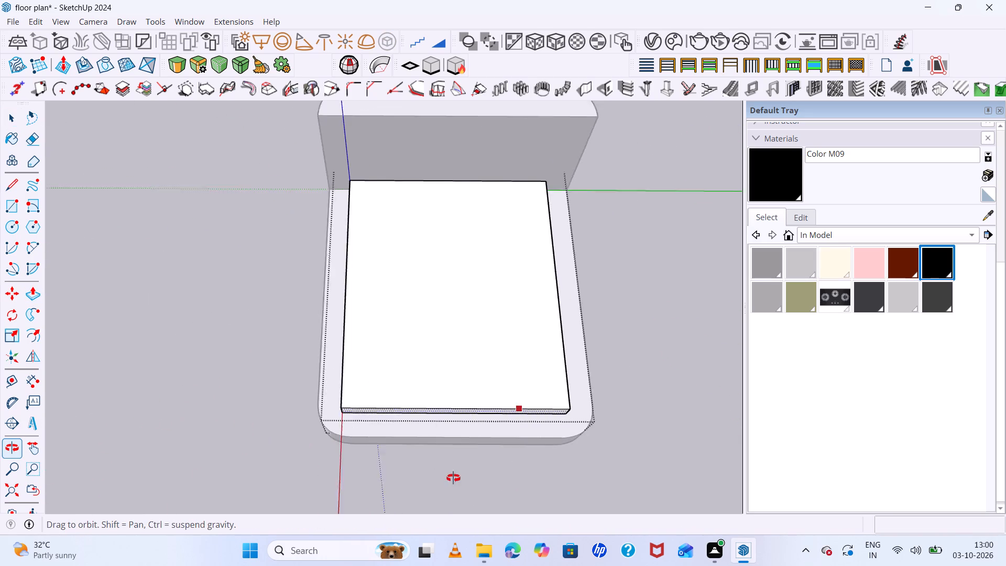
{"action": "middle_click_drag", "start_coordinate": [453, 478], "coordinate": [203, 223]}
{"action": "key", "text": "space"}
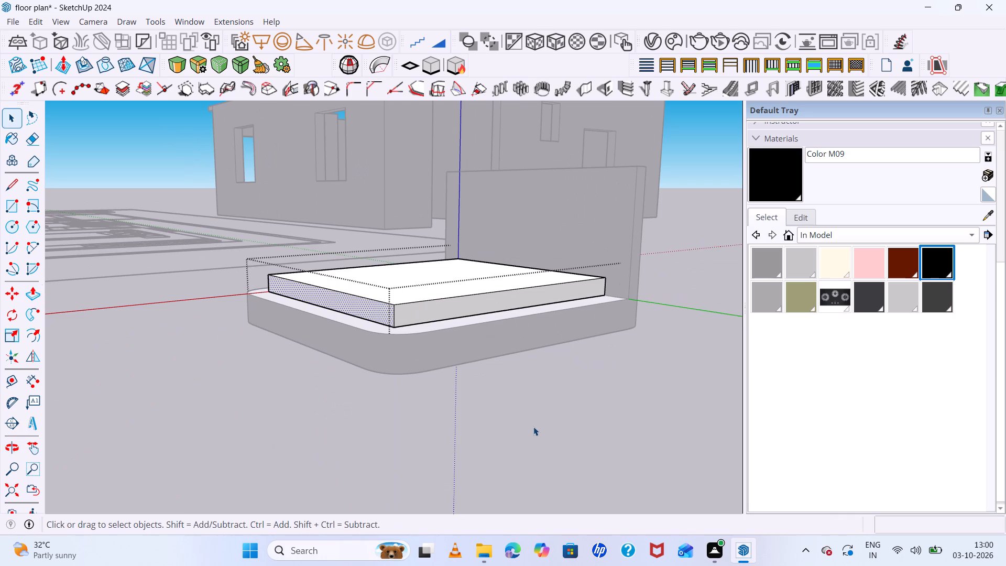
{"action": "left_click", "coordinate": [534, 427]}
Open the bed base group for editing from below and select its underside face.
{"action": "middle_click_drag", "start_coordinate": [222, 391], "coordinate": [612, 320]}
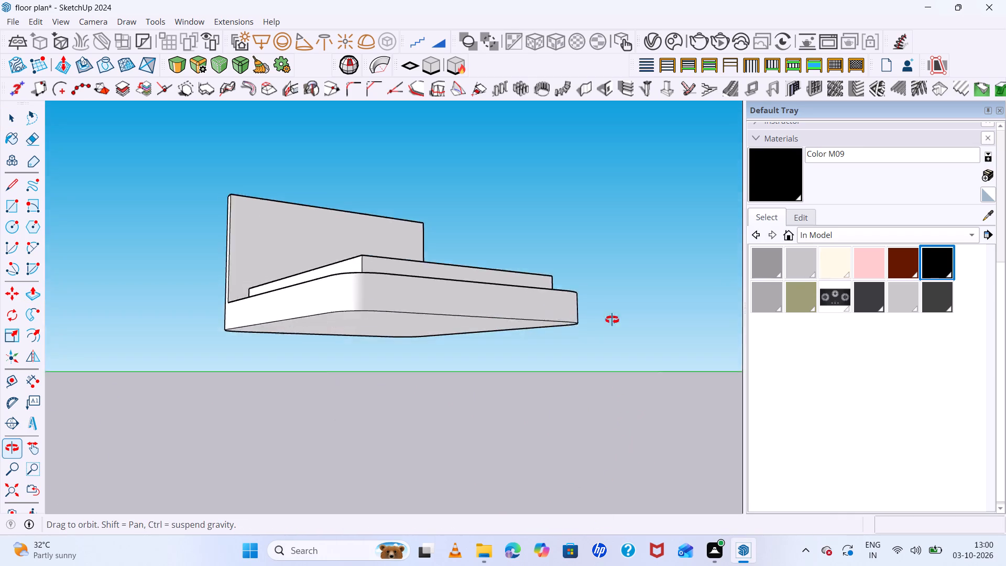
{"action": "middle_click_drag", "start_coordinate": [612, 320], "coordinate": [183, 267]}
{"action": "scroll", "coordinate": [293, 271], "scroll_direction": "up", "scroll_amount": 7}
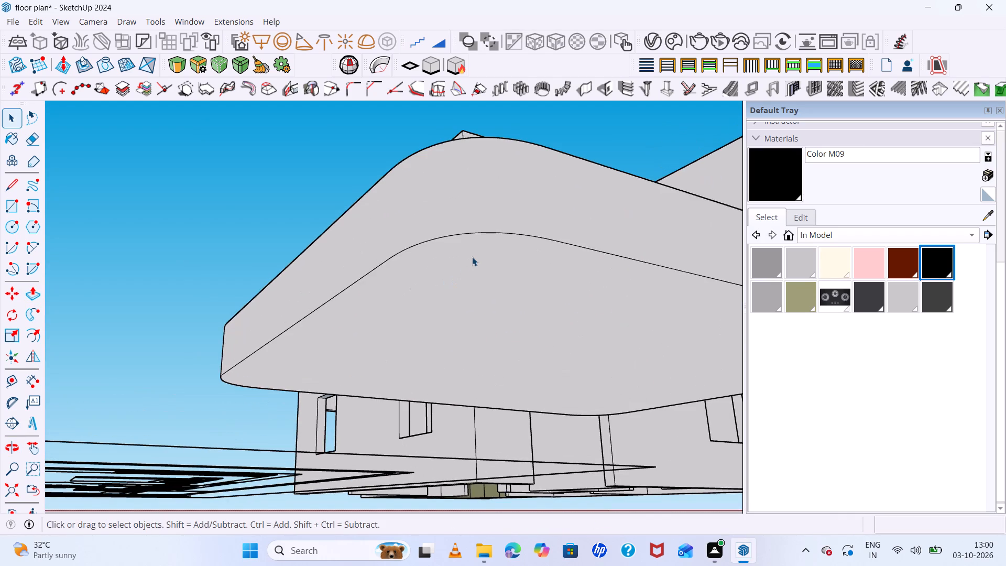
{"action": "left_click", "coordinate": [474, 256]}
{"action": "double_click", "coordinate": [473, 256]}
{"action": "scroll", "coordinate": [513, 289], "scroll_direction": "up", "scroll_amount": 4}
{"action": "left_click", "coordinate": [514, 289]}
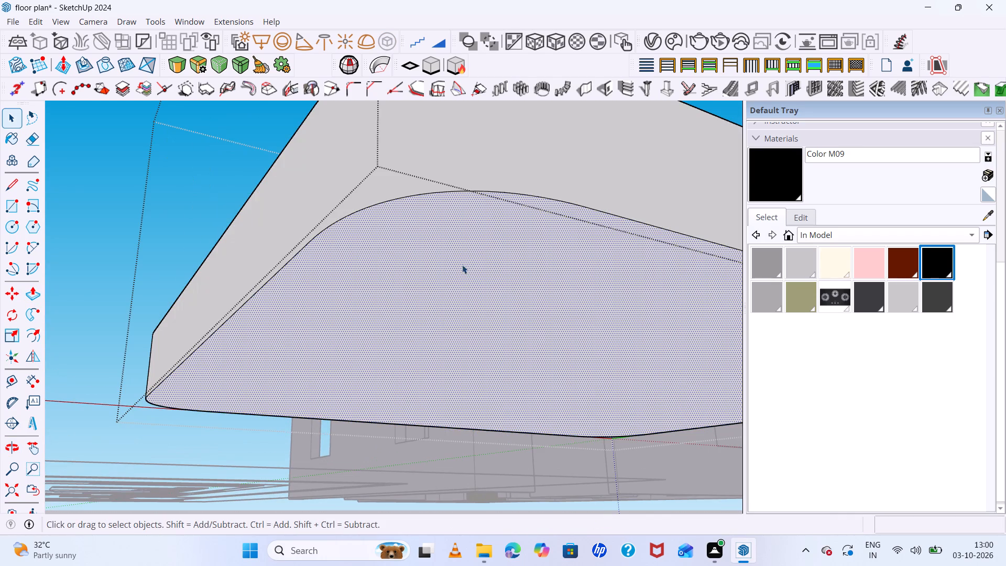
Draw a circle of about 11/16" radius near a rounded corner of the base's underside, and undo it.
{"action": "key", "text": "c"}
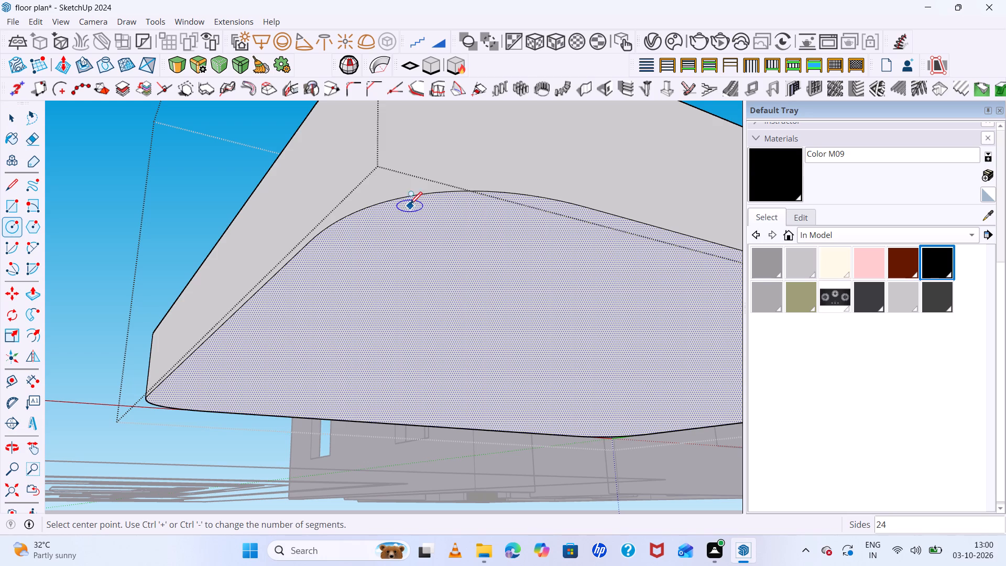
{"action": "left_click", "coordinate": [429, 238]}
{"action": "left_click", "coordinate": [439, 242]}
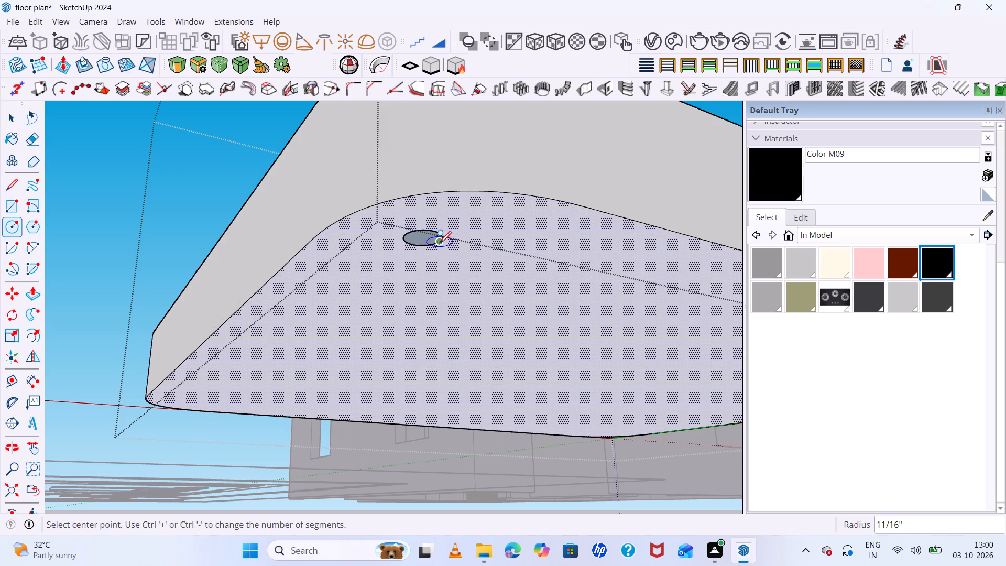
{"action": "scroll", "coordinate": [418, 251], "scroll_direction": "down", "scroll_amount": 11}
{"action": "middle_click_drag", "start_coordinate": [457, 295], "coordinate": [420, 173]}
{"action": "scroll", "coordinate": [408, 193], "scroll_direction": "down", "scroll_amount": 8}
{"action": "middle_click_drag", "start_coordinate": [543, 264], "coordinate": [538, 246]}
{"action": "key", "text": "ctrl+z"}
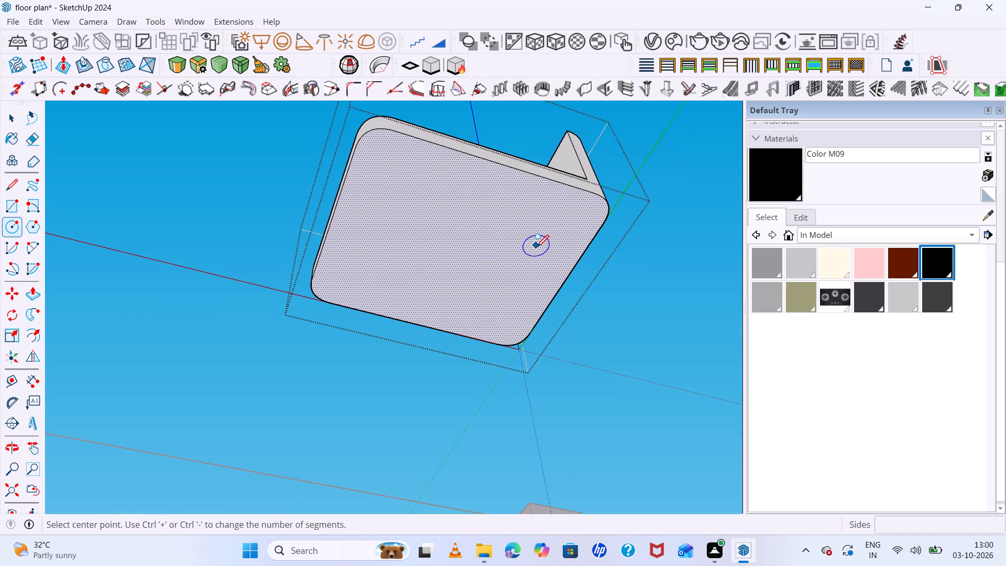
Draw a circle of about 2 7/16" radius on the base's underside just inside a rounded foot-end corner.
{"action": "scroll", "coordinate": [461, 198], "scroll_direction": "up", "scroll_amount": 6}
{"action": "scroll", "coordinate": [362, 211], "scroll_direction": "down", "scroll_amount": 11}
{"action": "middle_click_drag", "start_coordinate": [504, 285], "coordinate": [520, 173]}
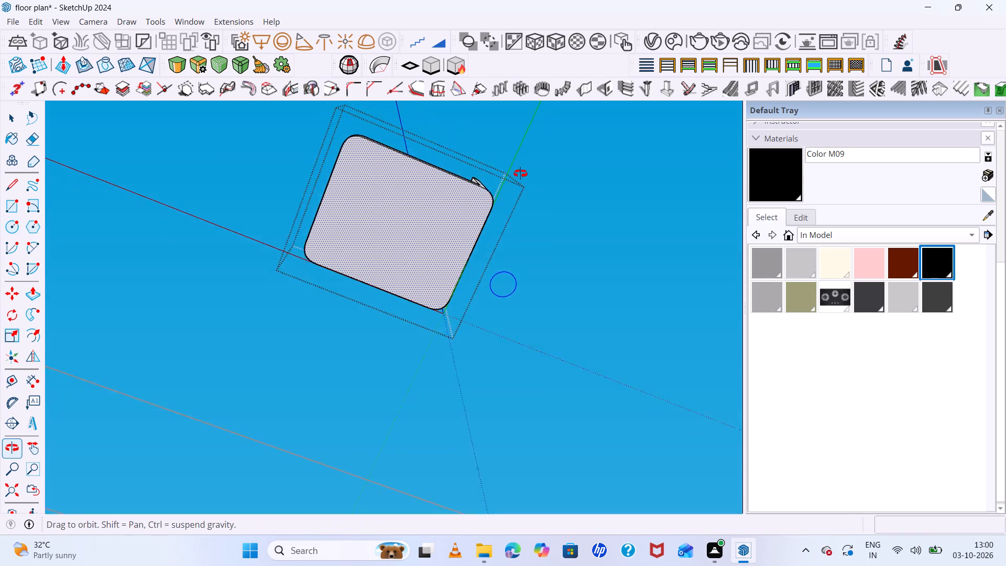
{"action": "middle_click_drag", "start_coordinate": [520, 173], "coordinate": [406, 132]}
{"action": "middle_click", "coordinate": [406, 132]}
{"action": "scroll", "coordinate": [270, 175], "scroll_direction": "up", "scroll_amount": 7}
{"action": "scroll", "coordinate": [338, 199], "scroll_direction": "up", "scroll_amount": 6}
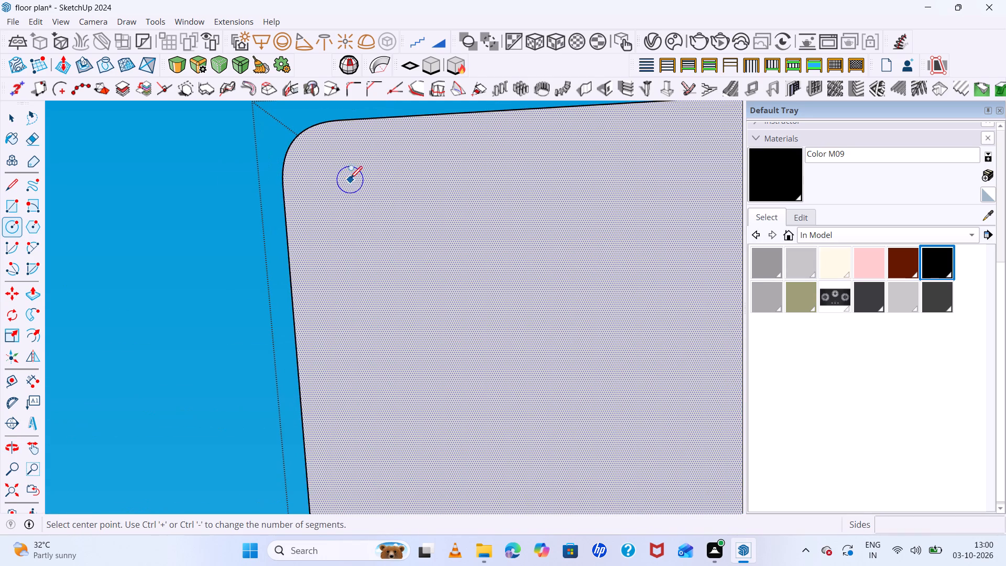
{"action": "left_click", "coordinate": [346, 176]}
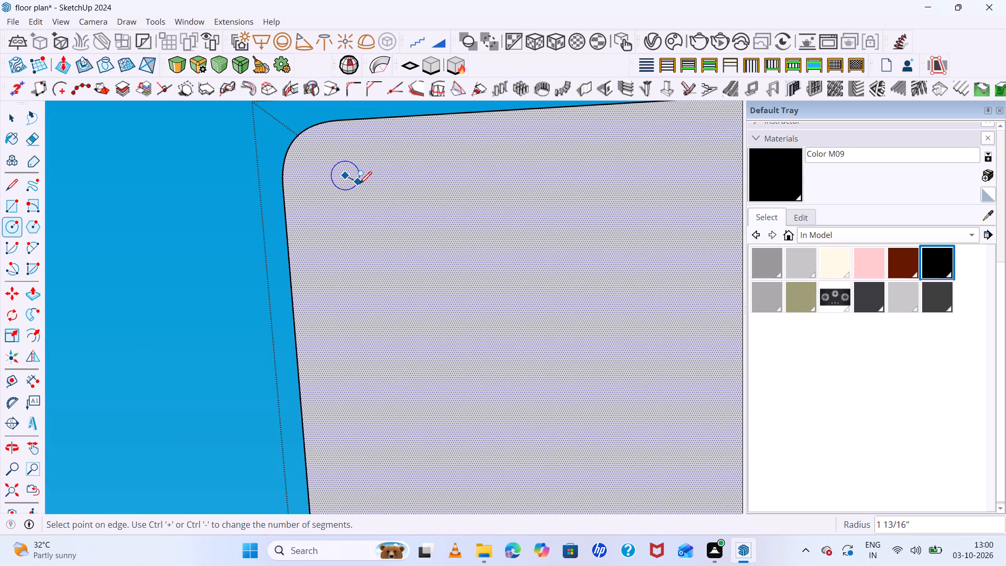
{"action": "left_click", "coordinate": [363, 184]}
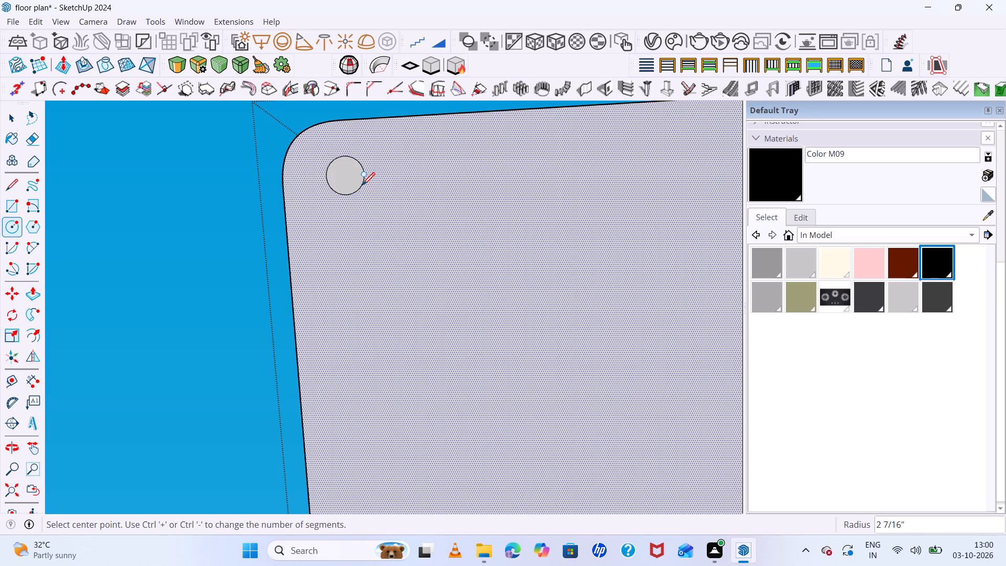
Copy the circle's face along the red axis about 4' 8 3/8" to the head-end corner of the underside.
{"action": "key", "text": "space"}
{"action": "left_click", "coordinate": [347, 178]}
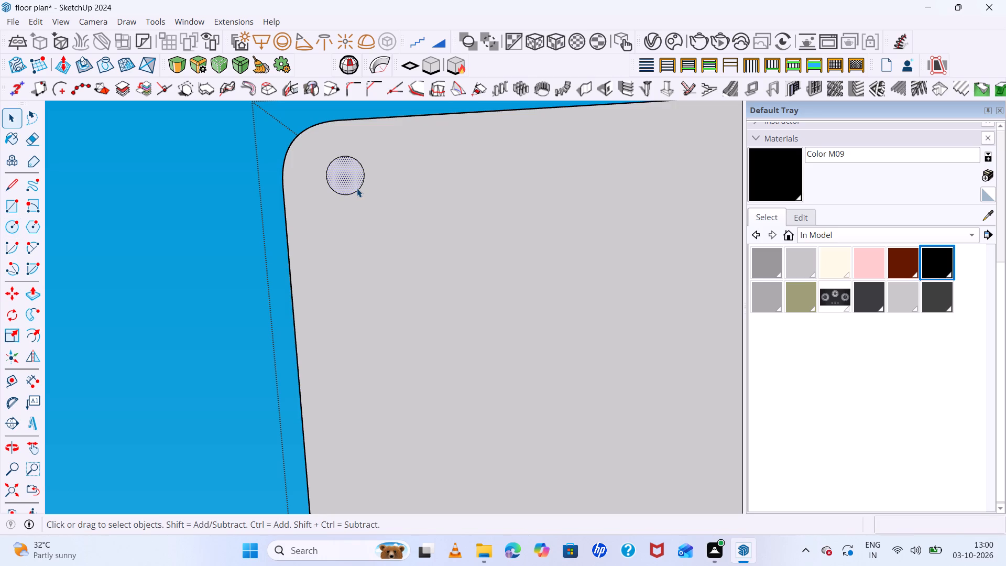
{"action": "key", "text": "m"}
{"action": "left_click", "coordinate": [345, 176]}
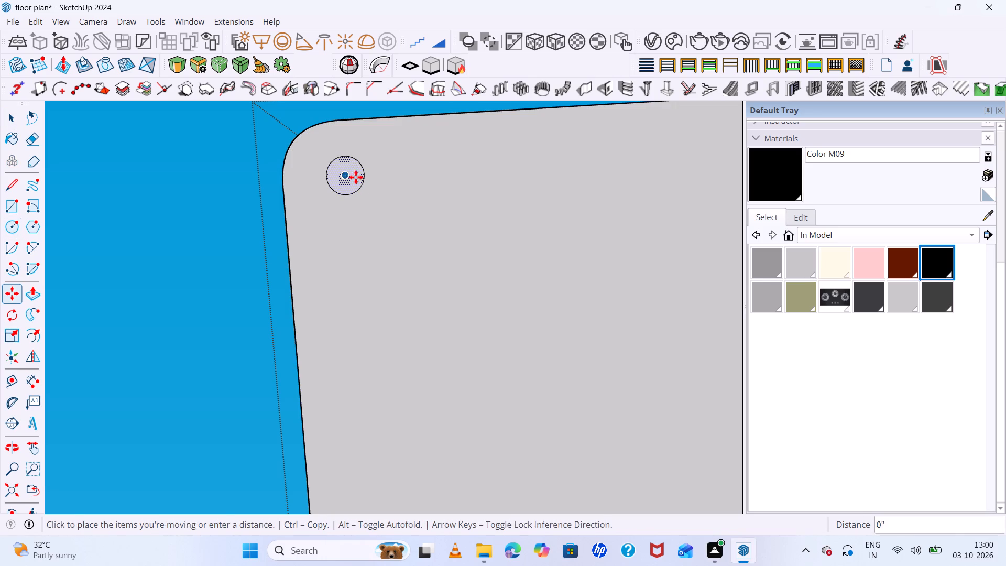
{"action": "scroll", "coordinate": [432, 190], "scroll_direction": "down", "scroll_amount": 5}
{"action": "key", "text": "Right"}
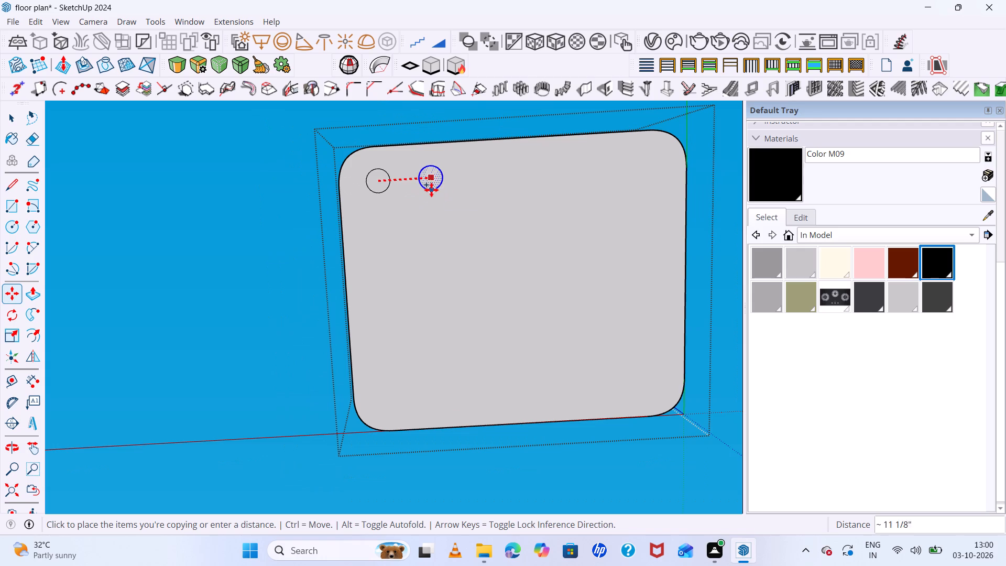
{"action": "left_click", "coordinate": [654, 197]}
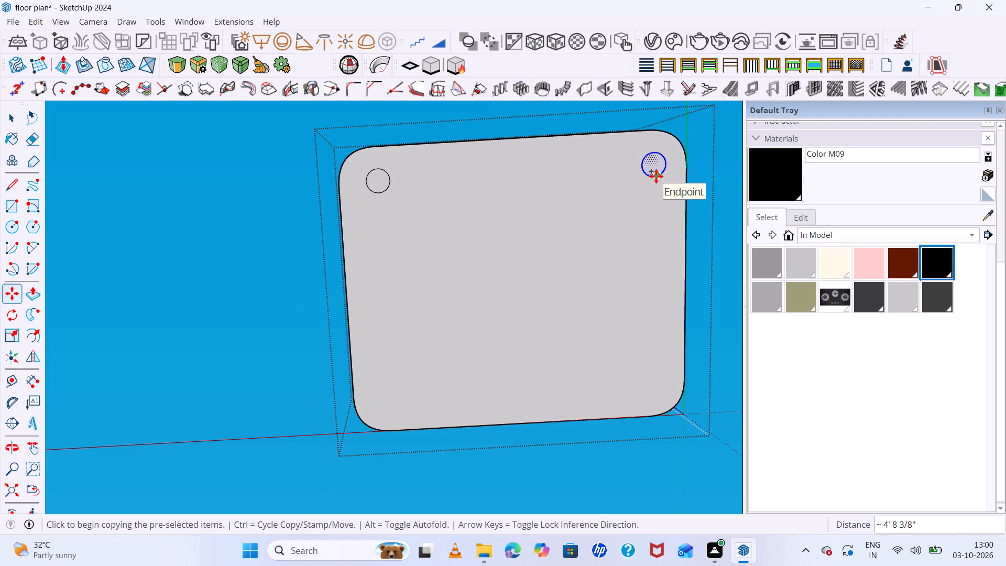
Copy the circle's face 3' 10 3/8" along the green axis and about 4' 10 1/16" back along the red axis, filling the remaining corners.
{"action": "left_click", "coordinate": [656, 176]}
{"action": "key", "text": "Right"}
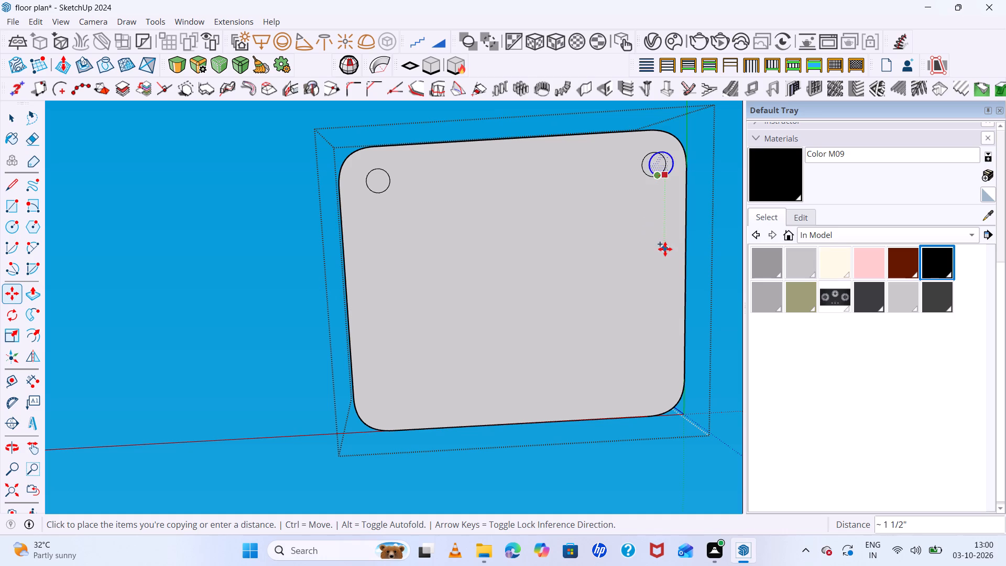
{"action": "key", "text": "Left"}
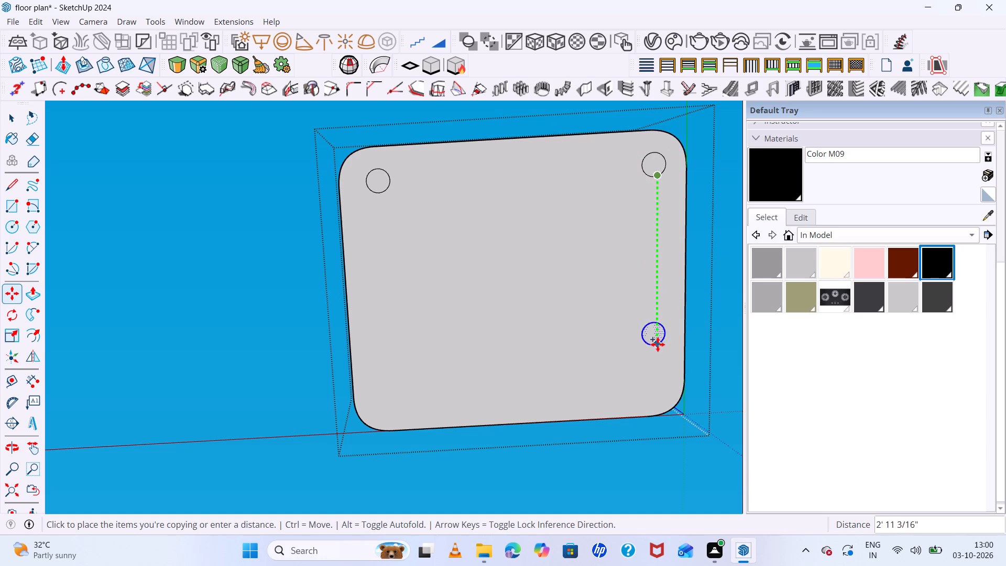
{"action": "left_click", "coordinate": [659, 396]}
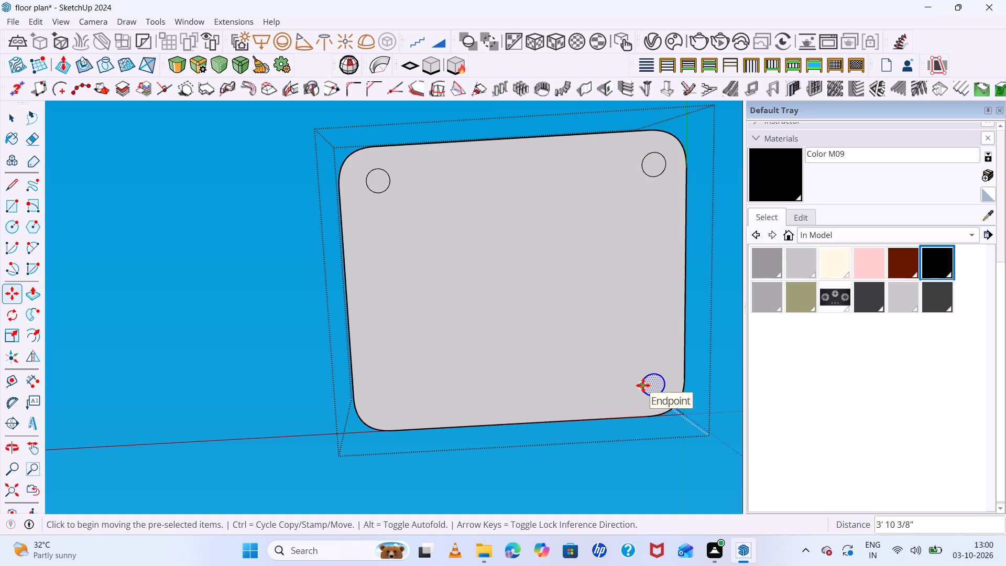
{"action": "left_click", "coordinate": [643, 385]}
{"action": "key", "text": "Left"}
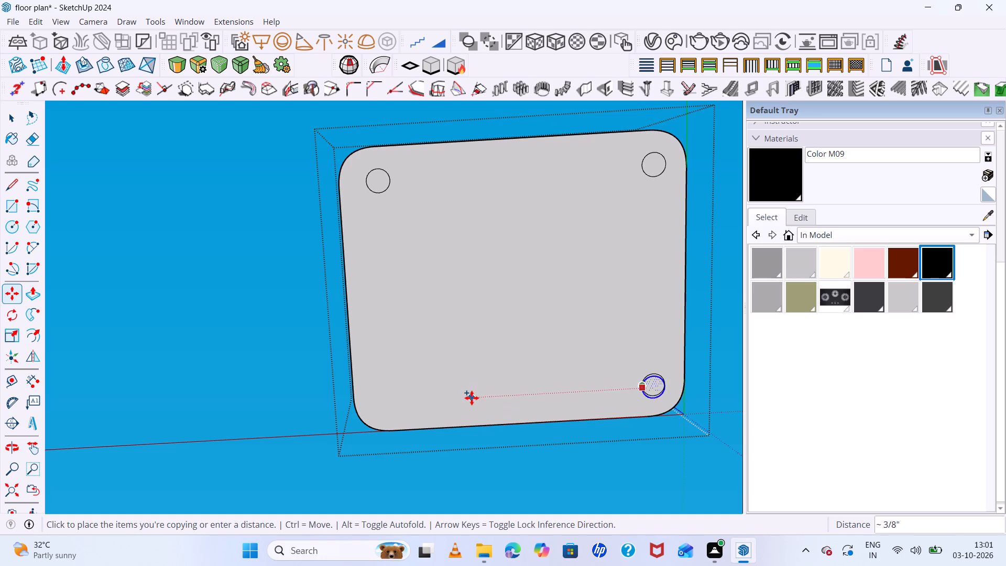
{"action": "key", "text": "Right"}
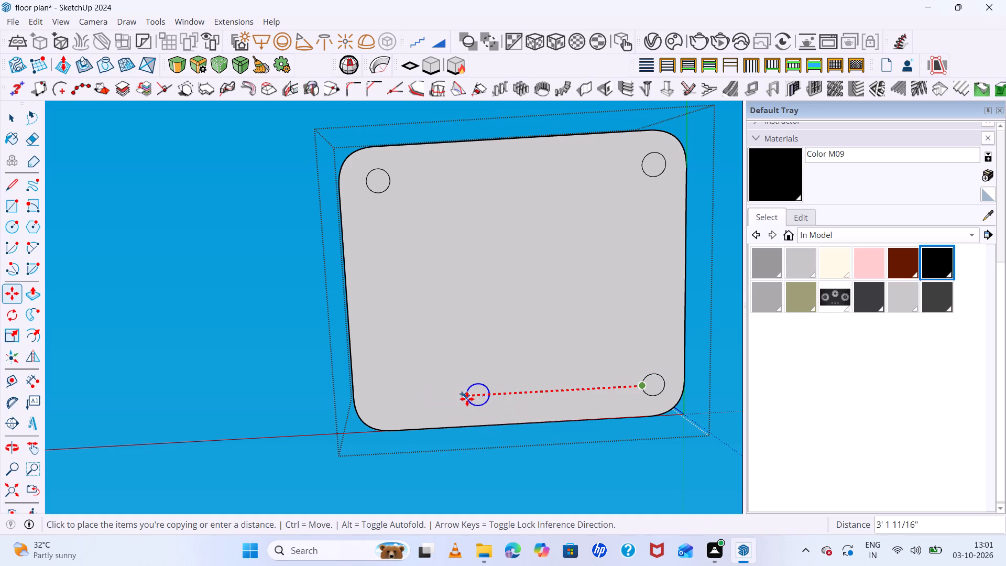
{"action": "left_click", "coordinate": [373, 405]}
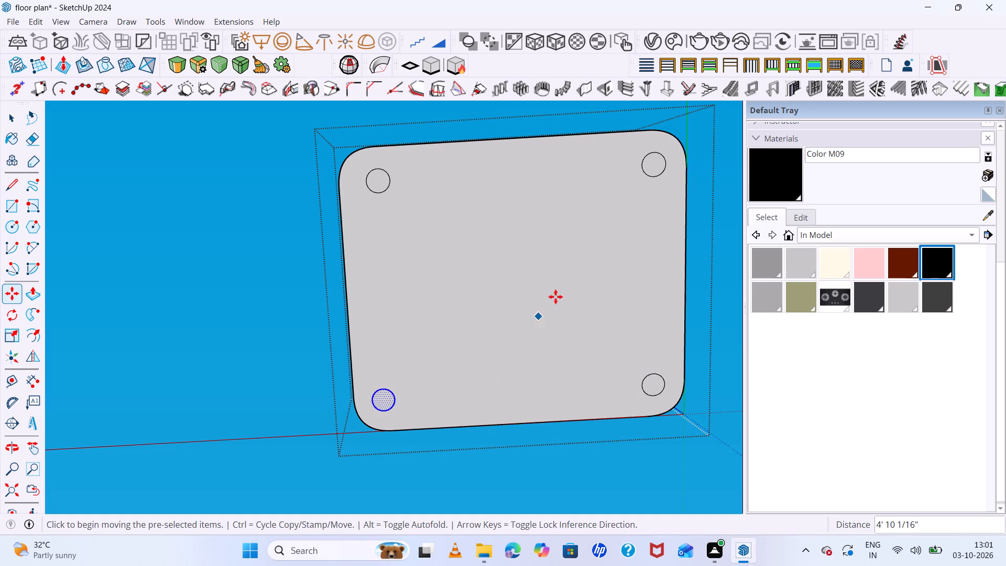
Push/Pull the four corner circles 2" out of the base's underside to form the bed legs.
{"action": "key", "text": "space"}
{"action": "left_click", "coordinate": [659, 164]}
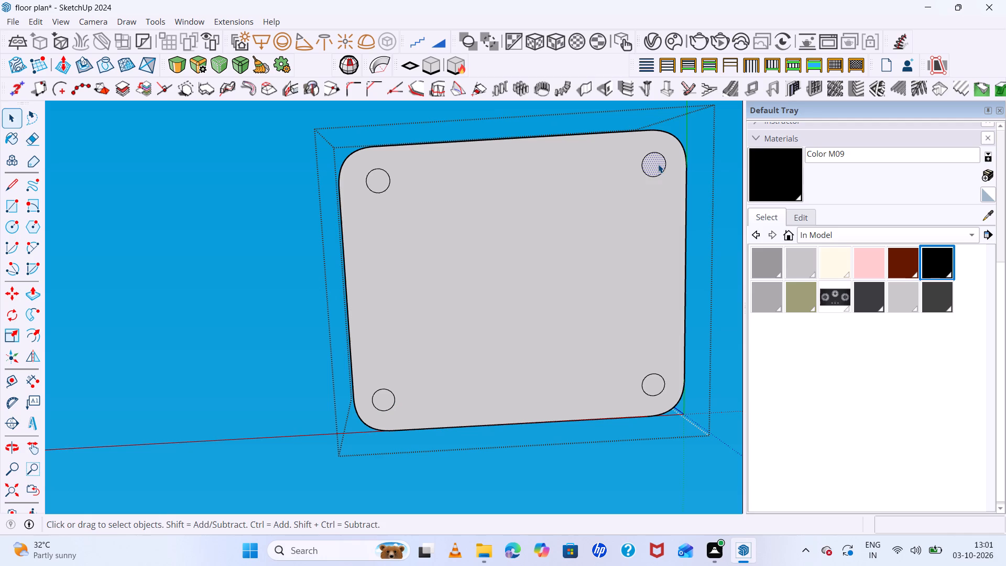
{"action": "key", "text": "p"}
{"action": "left_click", "coordinate": [658, 164]}
{"action": "middle_click_drag", "start_coordinate": [657, 168], "coordinate": [658, 170]}
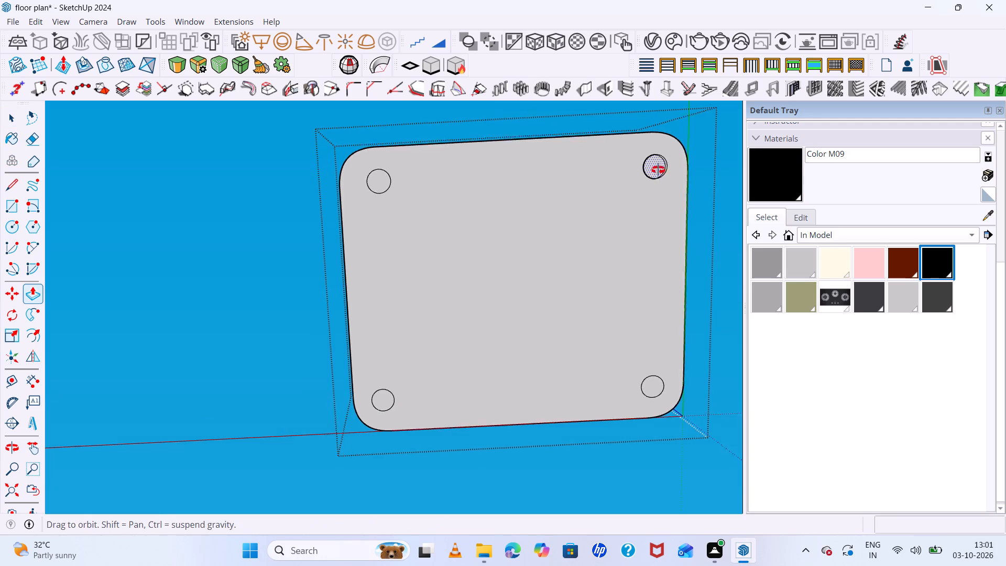
{"action": "middle_click_drag", "start_coordinate": [658, 170], "coordinate": [655, 273]}
{"action": "middle_click", "coordinate": [655, 273]}
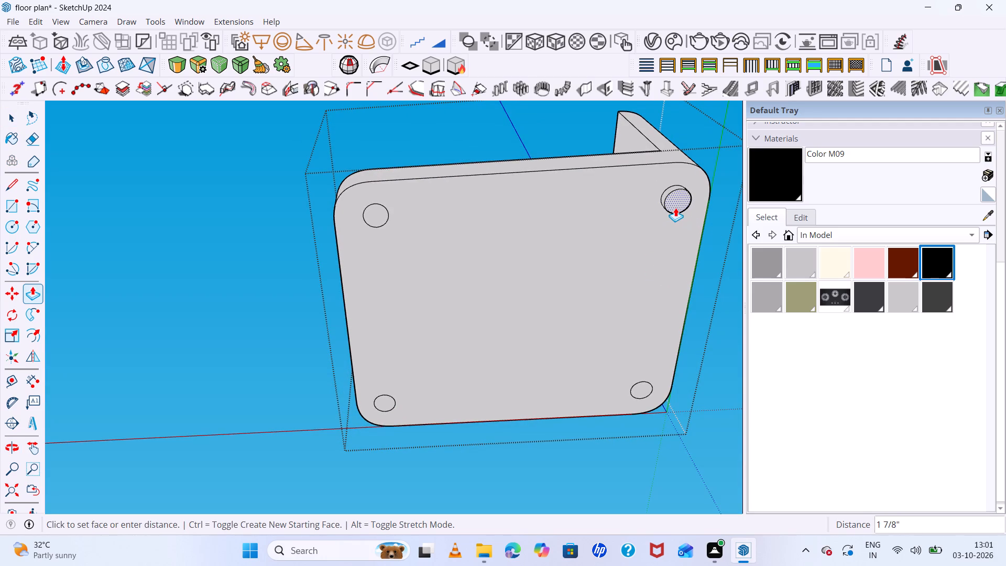
{"action": "key", "text": "2"}
{"action": "key", "text": "Return"}
{"action": "double_click", "coordinate": [377, 214]}
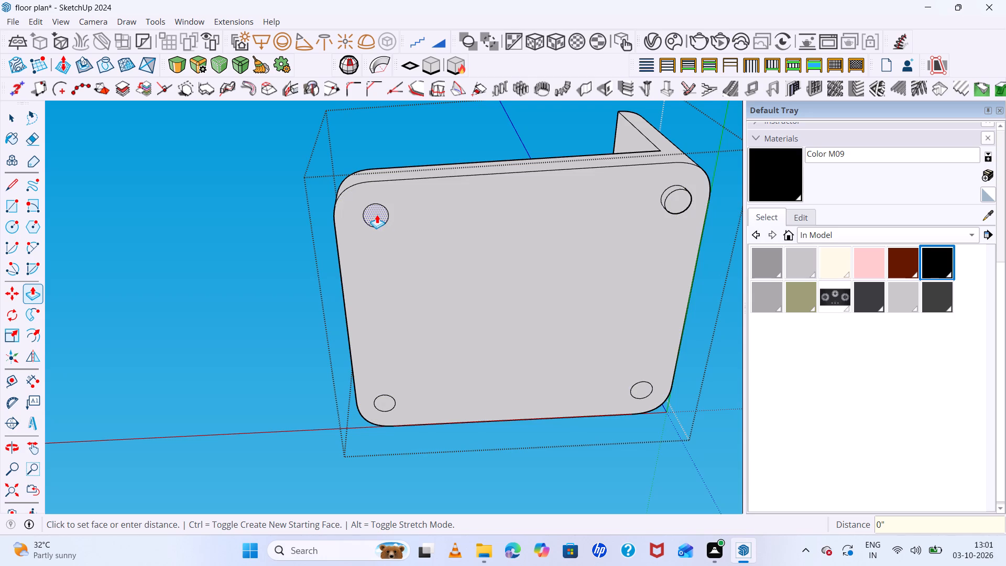
{"action": "double_click", "coordinate": [386, 404]}
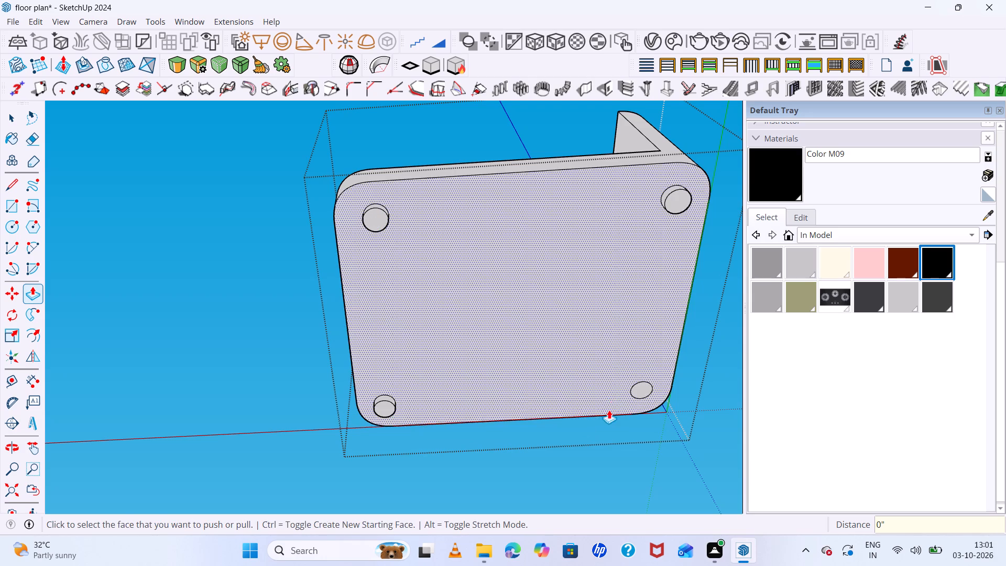
{"action": "double_click", "coordinate": [644, 388]}
Examine the legs and the whole bed from below and all sides, closing the base group along the way.
{"action": "middle_click_drag", "start_coordinate": [196, 300], "coordinate": [370, 459]}
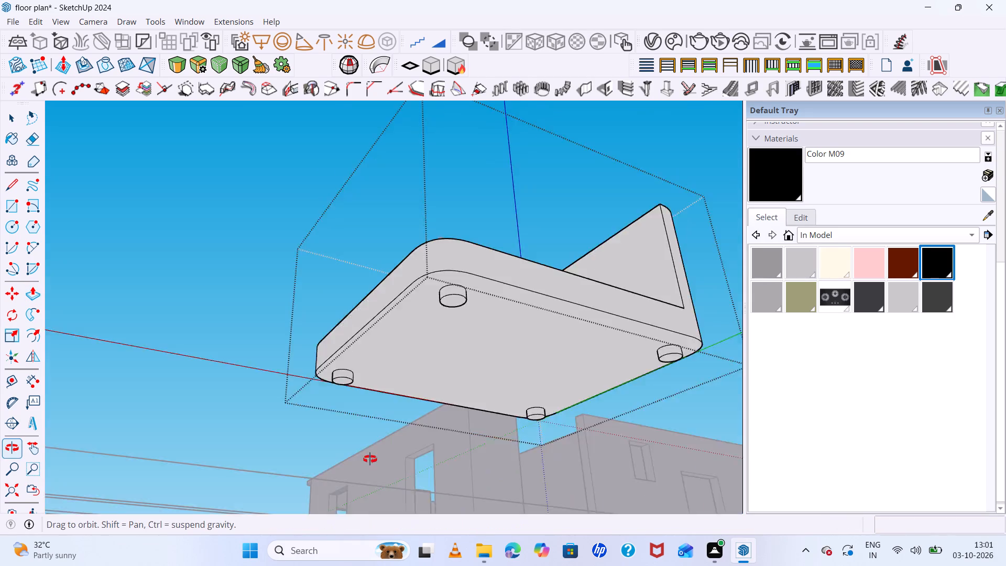
{"action": "middle_click_drag", "start_coordinate": [370, 459], "coordinate": [463, 502]}
{"action": "middle_click", "coordinate": [466, 502]}
{"action": "scroll", "coordinate": [336, 276], "scroll_direction": "down", "scroll_amount": 6}
{"action": "middle_click_drag", "start_coordinate": [374, 345], "coordinate": [508, 517]}
{"action": "scroll", "coordinate": [538, 412], "scroll_direction": "up", "scroll_amount": 6}
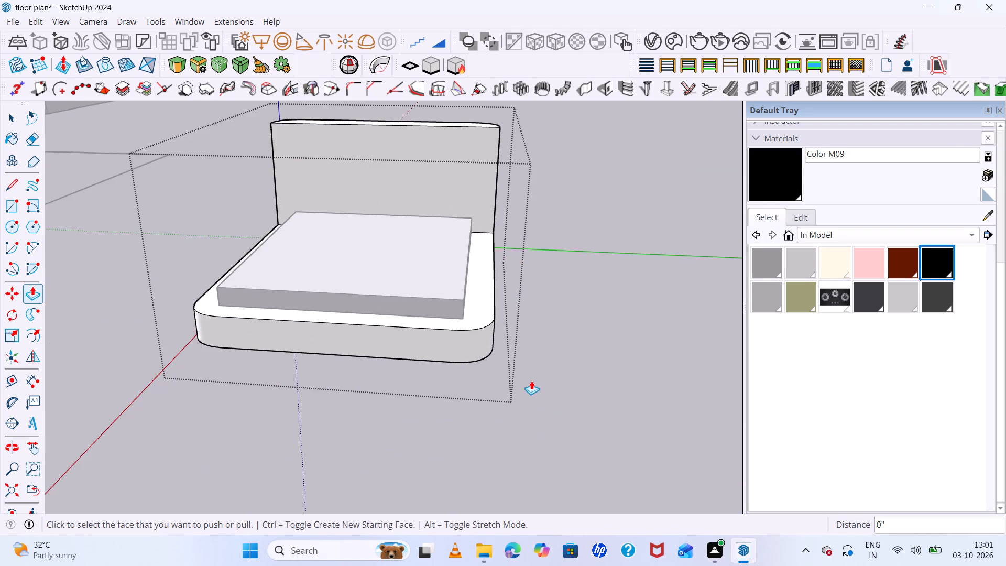
{"action": "middle_click_drag", "start_coordinate": [530, 381], "coordinate": [621, 351]}
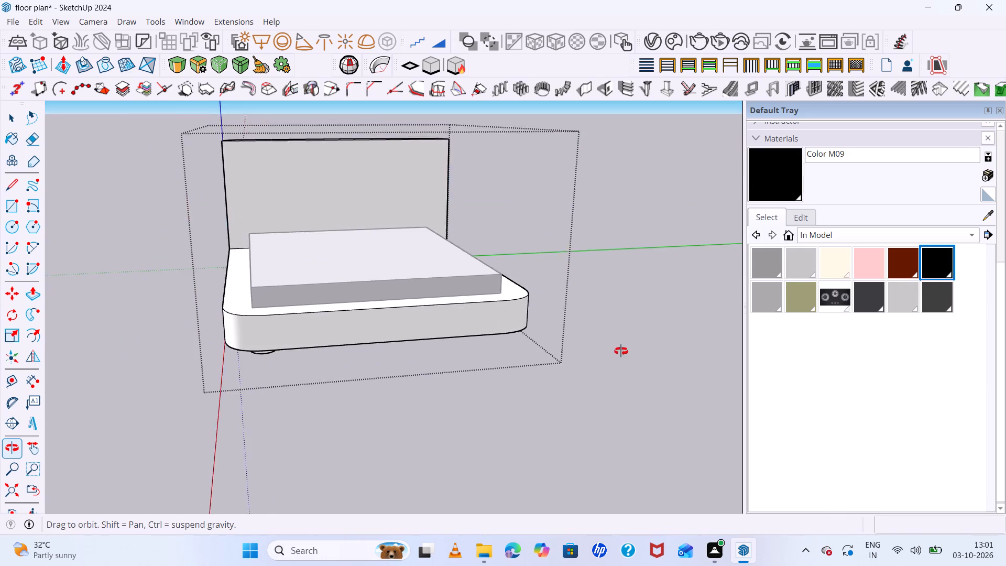
{"action": "middle_click_drag", "start_coordinate": [621, 351], "coordinate": [534, 378]}
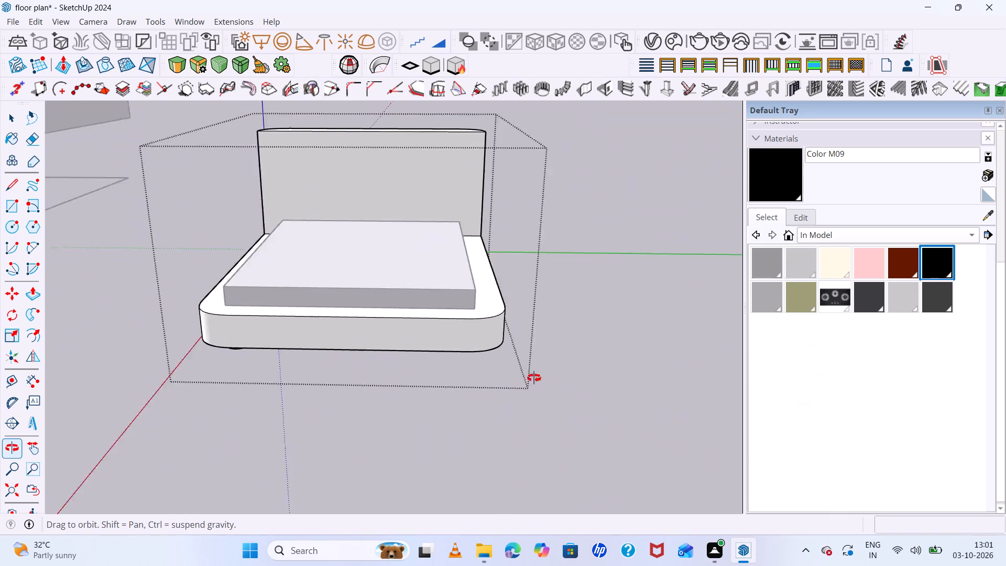
{"action": "middle_click_drag", "start_coordinate": [534, 378], "coordinate": [526, 376]}
{"action": "key", "text": "space"}
{"action": "left_click", "coordinate": [581, 301]}
{"action": "scroll", "coordinate": [344, 311], "scroll_direction": "down", "scroll_amount": 7}
{"action": "middle_click_drag", "start_coordinate": [321, 327], "coordinate": [768, 351]}
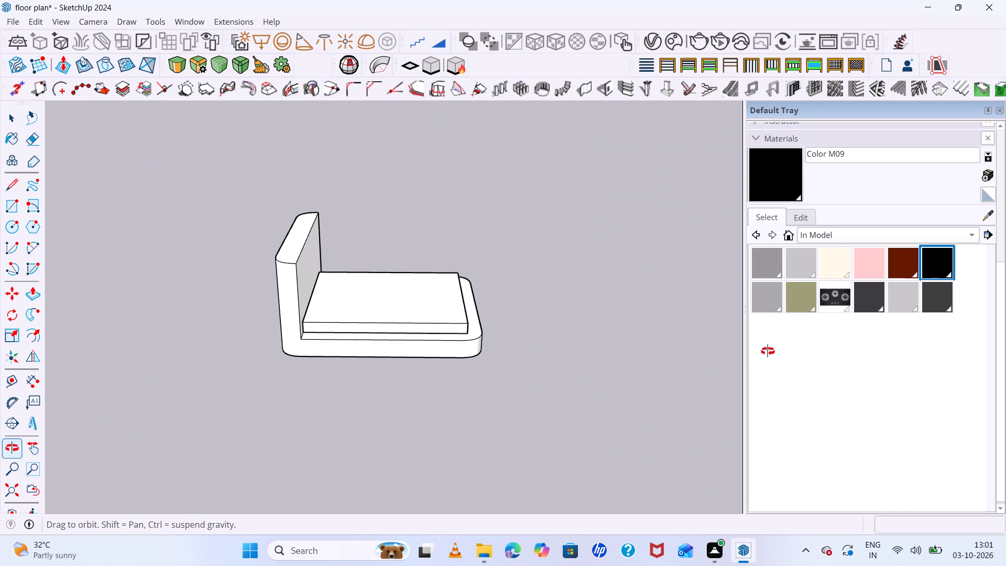
{"action": "middle_click_drag", "start_coordinate": [768, 351], "coordinate": [717, 248]}
{"action": "middle_click_drag", "start_coordinate": [700, 232], "coordinate": [680, 218]}
{"action": "middle_click_drag", "start_coordinate": [679, 217], "coordinate": [146, 296]}
{"action": "middle_click_drag", "start_coordinate": [145, 316], "coordinate": [179, 427]}
{"action": "scroll", "coordinate": [150, 361], "scroll_direction": "up", "scroll_amount": 1}
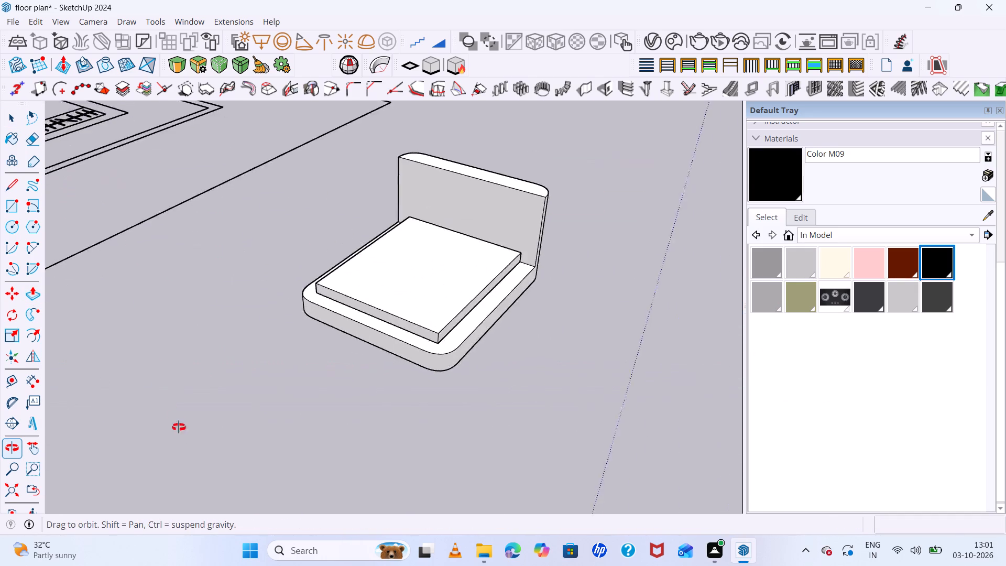
{"action": "middle_click_drag", "start_coordinate": [179, 427], "coordinate": [473, 492]}
{"action": "scroll", "coordinate": [364, 238], "scroll_direction": "up", "scroll_amount": 4}
Move the mattress off the bed base to an empty spot beside it, about 5' 8 11/16" away.
{"action": "left_click", "coordinate": [417, 279]}
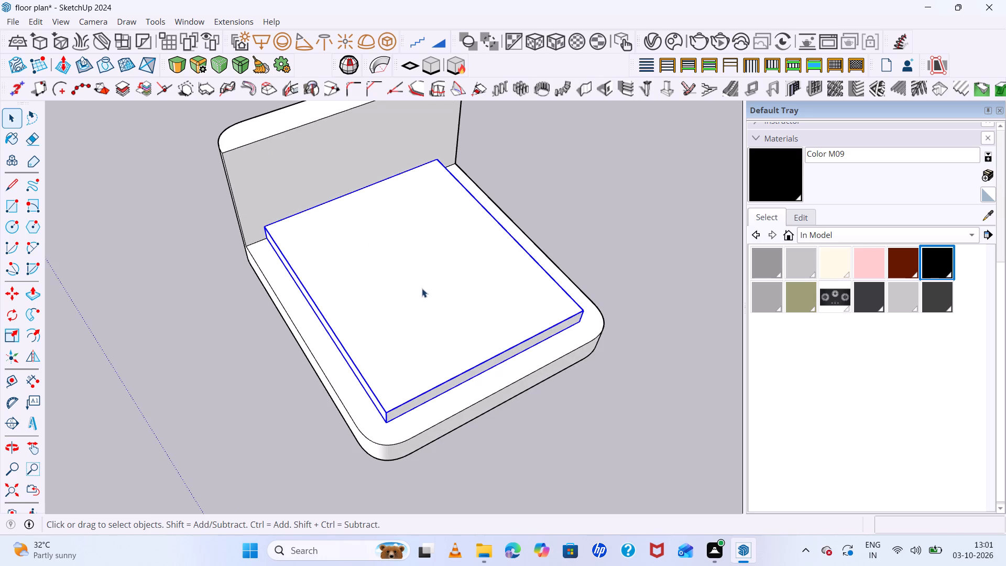
{"action": "key", "text": "m"}
{"action": "left_click", "coordinate": [571, 311]}
{"action": "scroll", "coordinate": [697, 254], "scroll_direction": "down", "scroll_amount": 6}
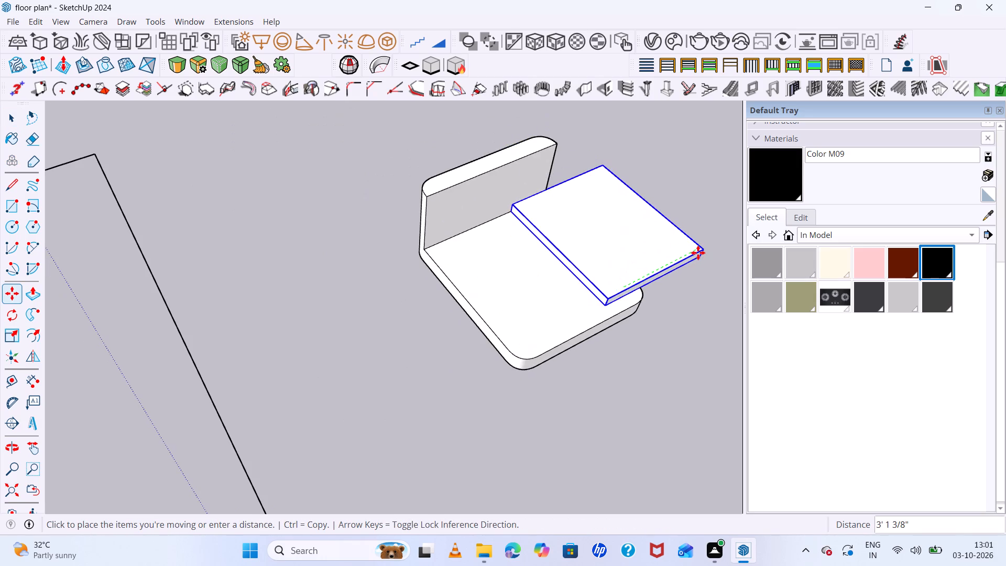
{"action": "left_click", "coordinate": [747, 211]}
{"action": "middle_click_drag", "start_coordinate": [688, 308], "coordinate": [732, 253]}
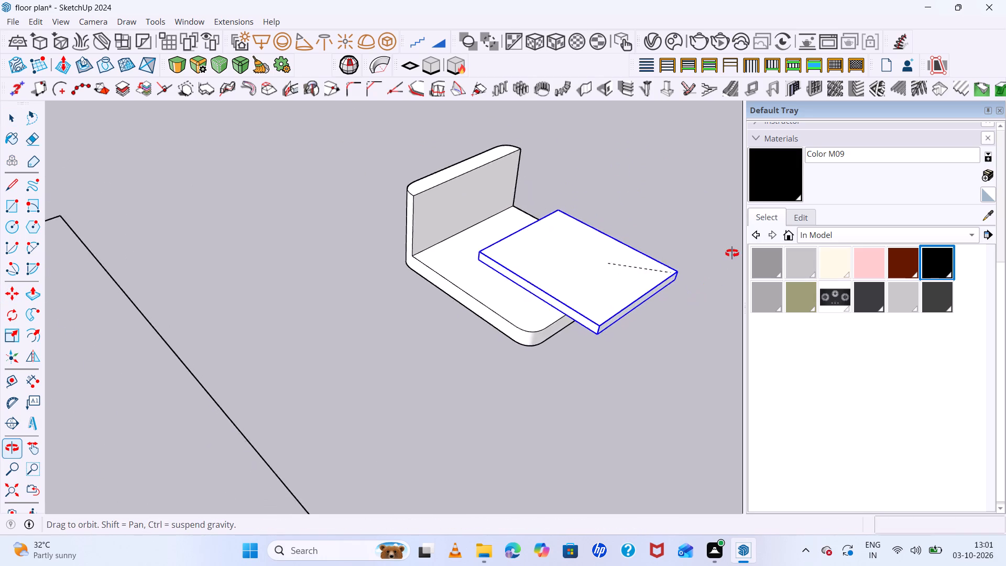
{"action": "middle_click_drag", "start_coordinate": [732, 253], "coordinate": [720, 256]}
{"action": "middle_click_drag", "start_coordinate": [714, 258], "coordinate": [498, 262]}
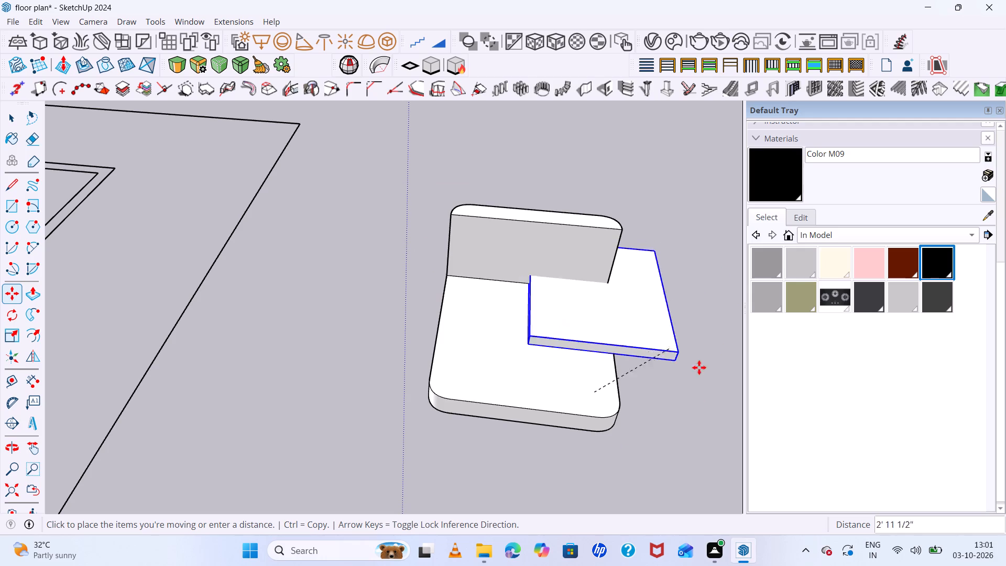
{"action": "scroll", "coordinate": [537, 354], "scroll_direction": "down", "scroll_amount": 11}
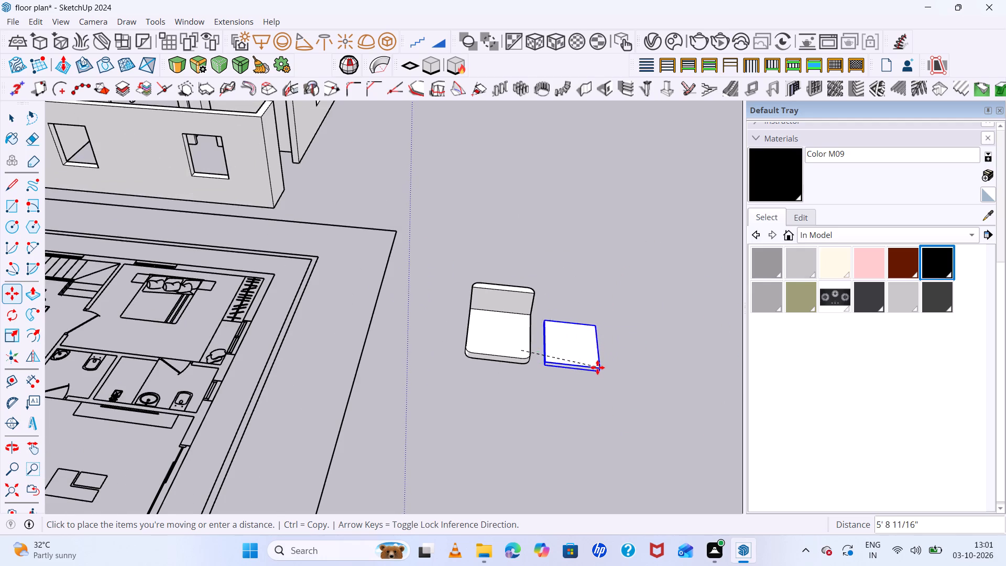
{"action": "left_click", "coordinate": [597, 368]}
Open the bed base group for editing and select the headboard's front face.
{"action": "scroll", "coordinate": [480, 305], "scroll_direction": "up", "scroll_amount": 12}
{"action": "middle_click_drag", "start_coordinate": [606, 352], "coordinate": [617, 281]}
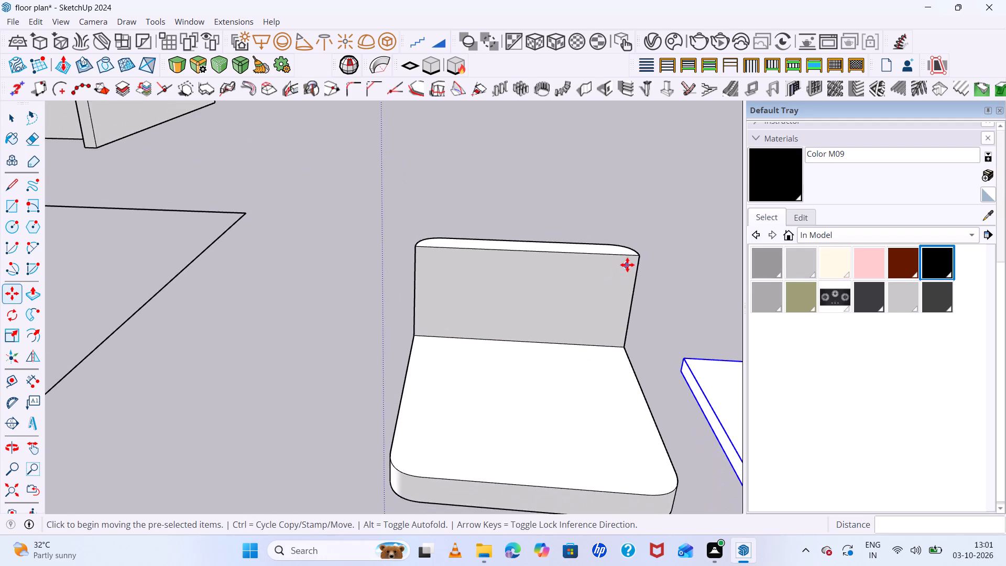
{"action": "scroll", "coordinate": [627, 263], "scroll_direction": "up", "scroll_amount": 9}
{"action": "middle_click_drag", "start_coordinate": [619, 291], "coordinate": [641, 215]}
{"action": "key", "text": "space"}
{"action": "left_click", "coordinate": [392, 276]}
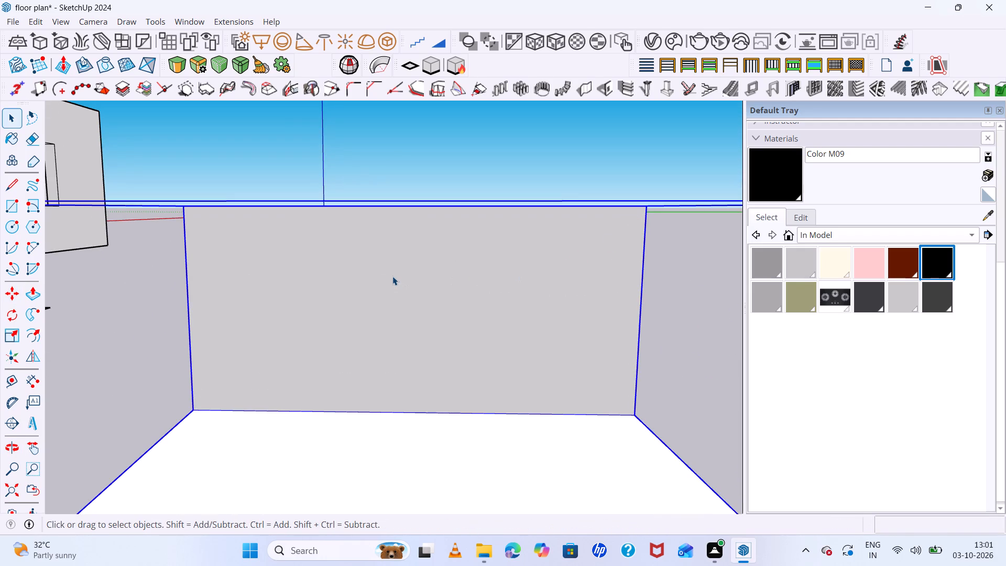
{"action": "left_click", "coordinate": [393, 286]}
{"action": "double_click", "coordinate": [393, 286]}
{"action": "left_click", "coordinate": [396, 304]}
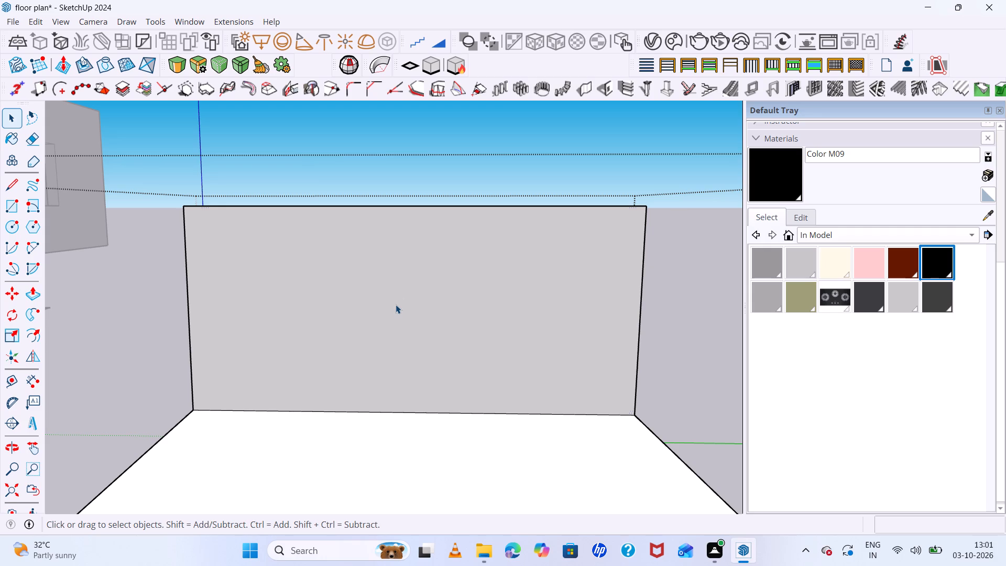